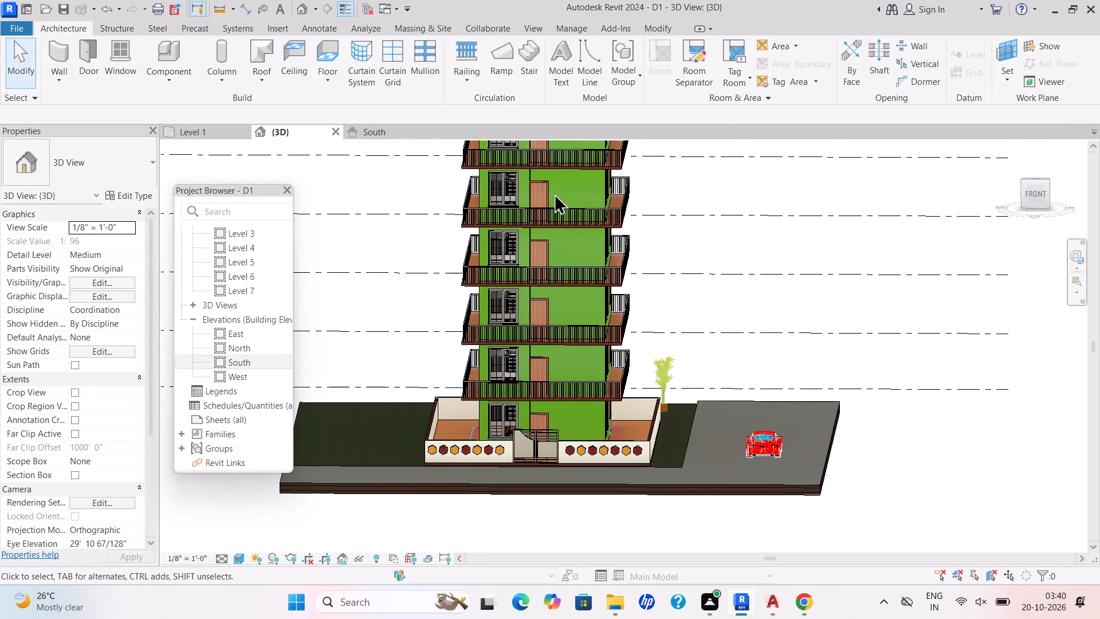
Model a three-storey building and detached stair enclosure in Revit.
Close the South, 3D and Level 1 views of the D1 project.
{"action": "left_click", "coordinate": [425, 128]}
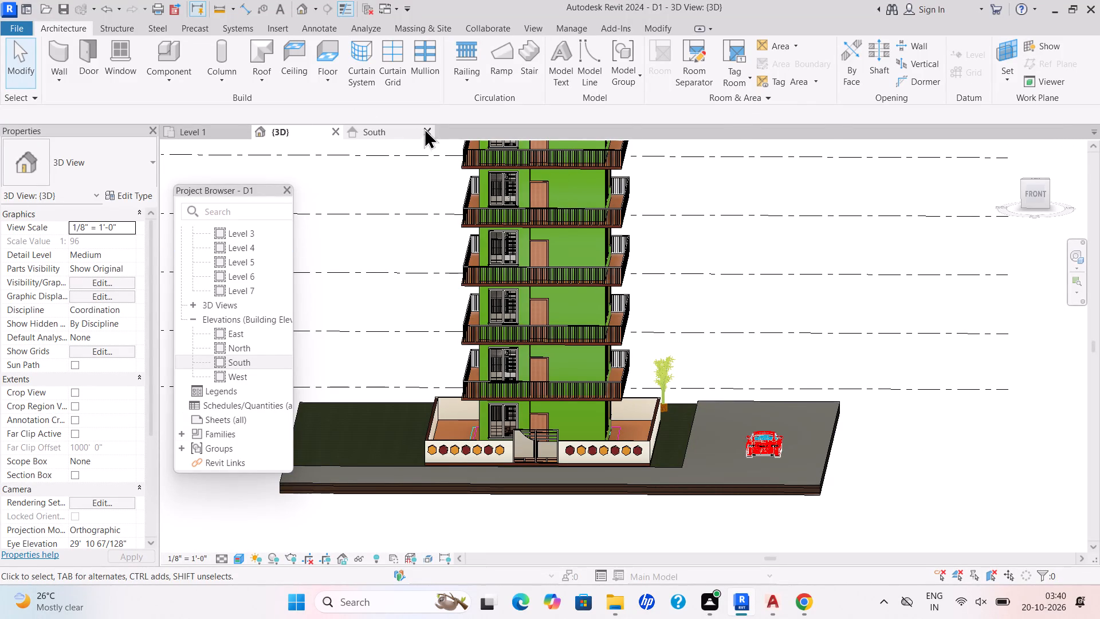
{"action": "left_click", "coordinate": [335, 131]}
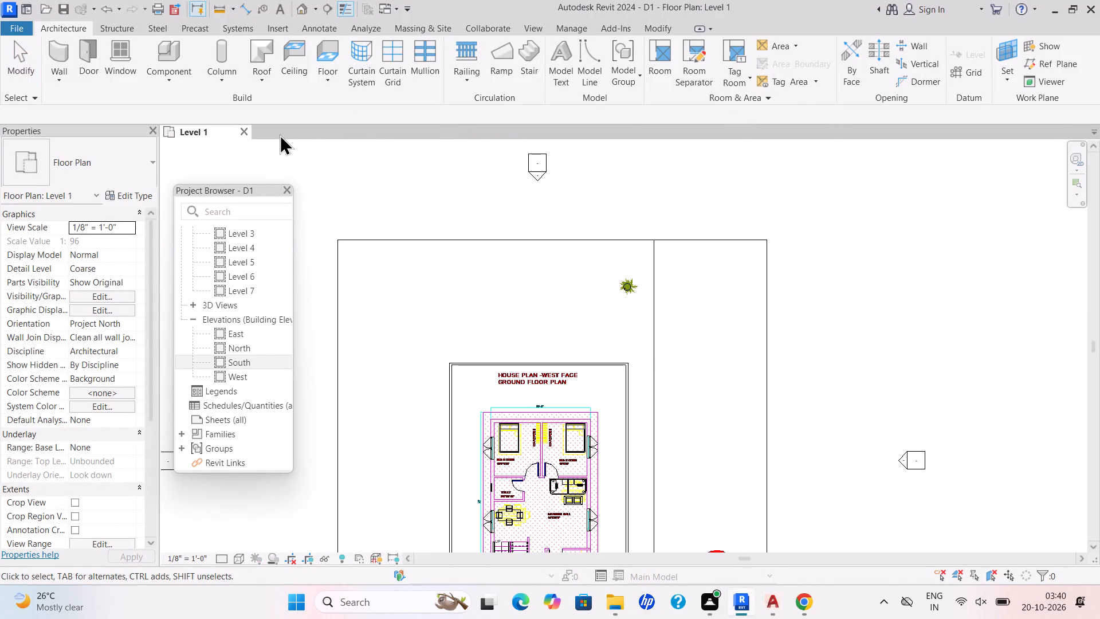
{"action": "left_click", "coordinate": [238, 132]}
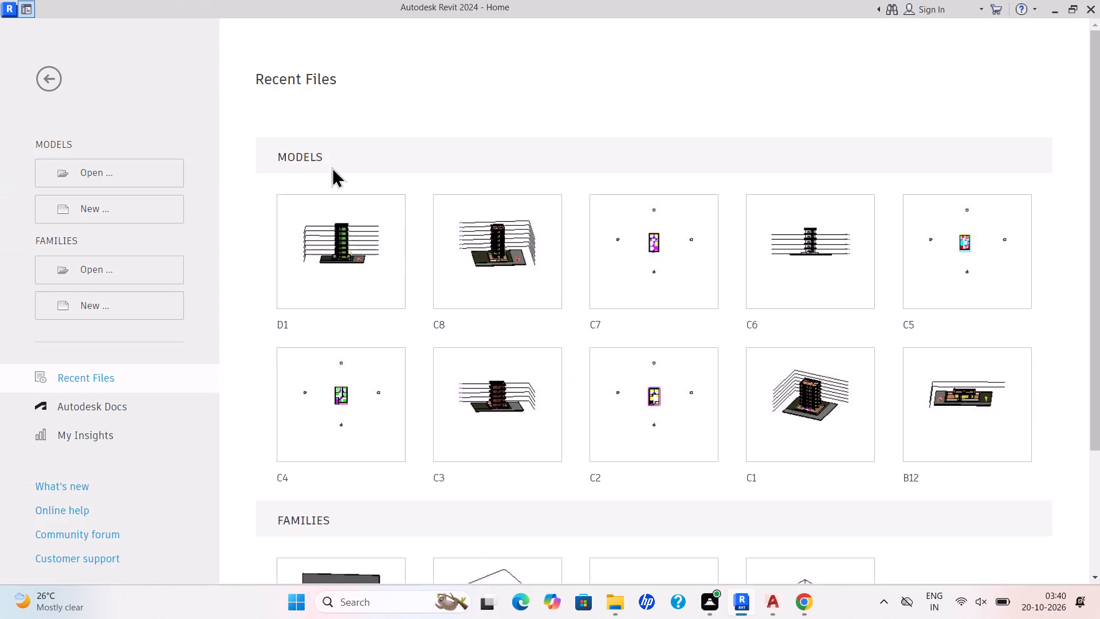
Create a new project from the default.rte template in the English-Imperial templates folder.
{"action": "left_click", "coordinate": [110, 221]}
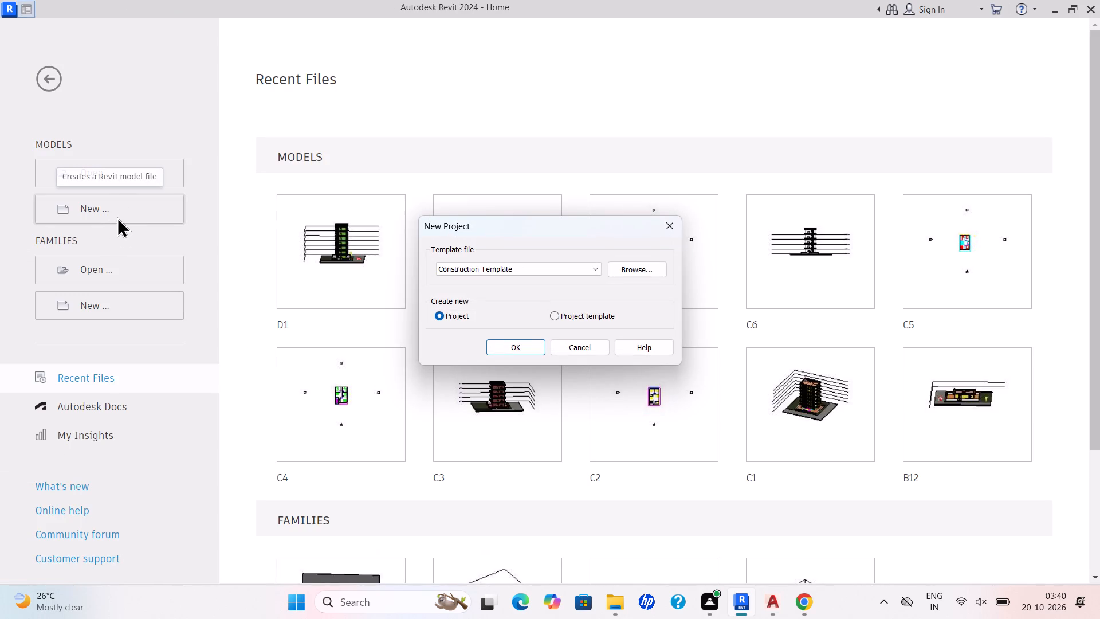
{"action": "left_click", "coordinate": [592, 268]}
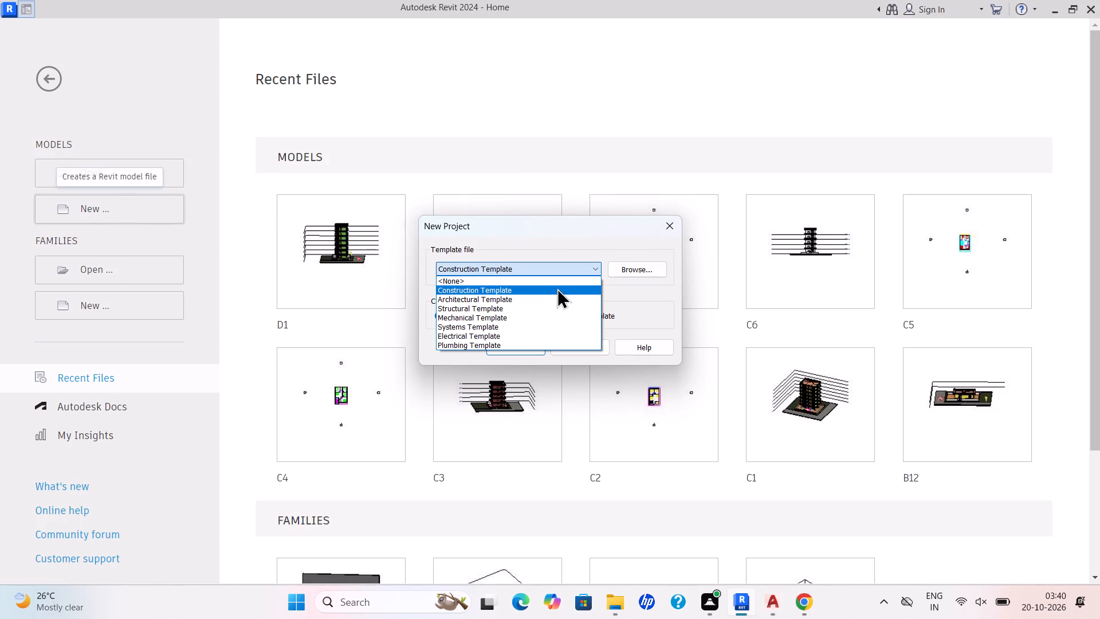
{"action": "left_click", "coordinate": [549, 301]}
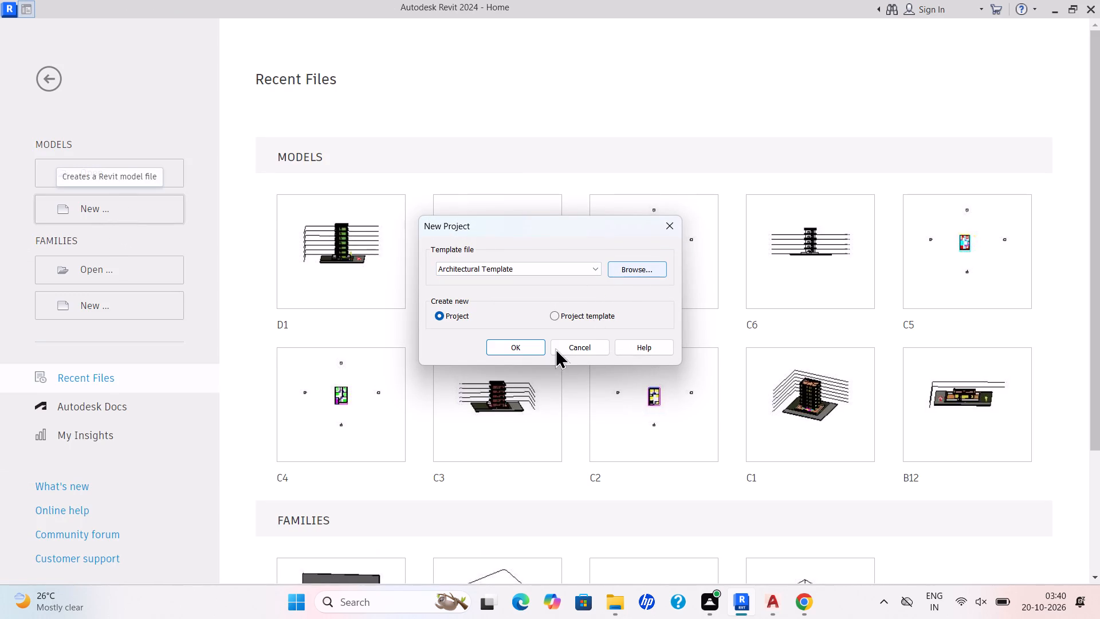
{"action": "left_click", "coordinate": [642, 266]}
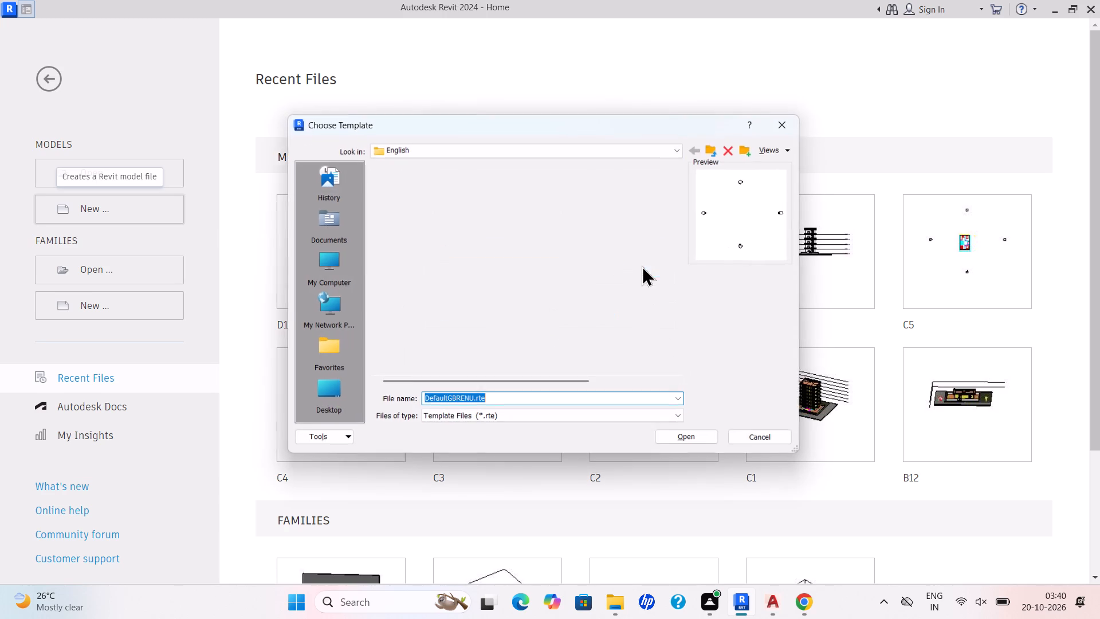
{"action": "left_click", "coordinate": [677, 151]}
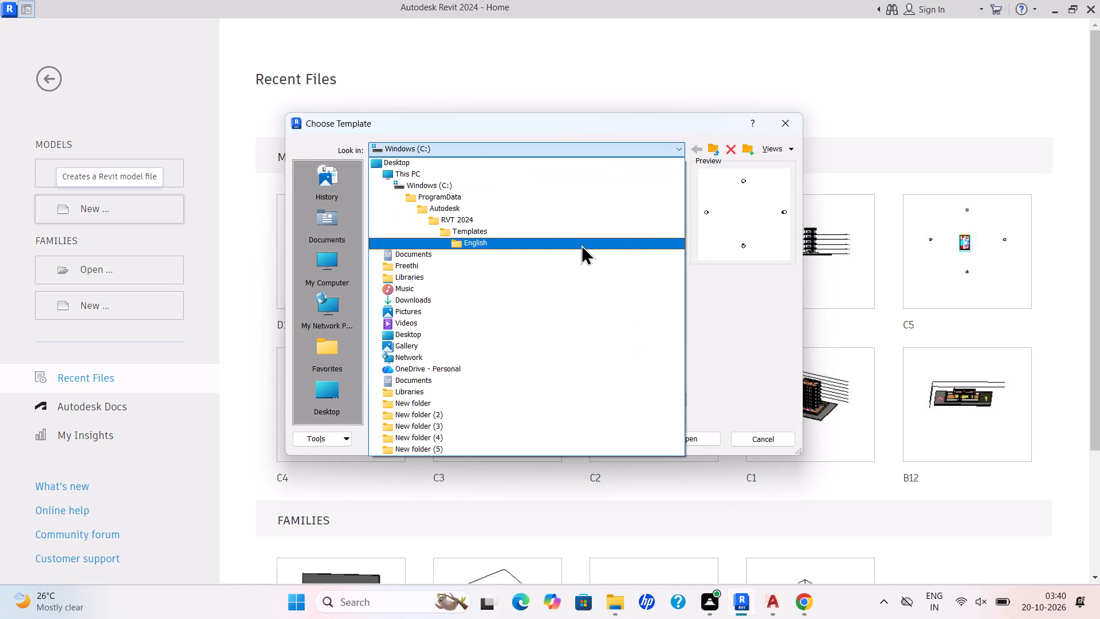
{"action": "left_click", "coordinate": [583, 232]}
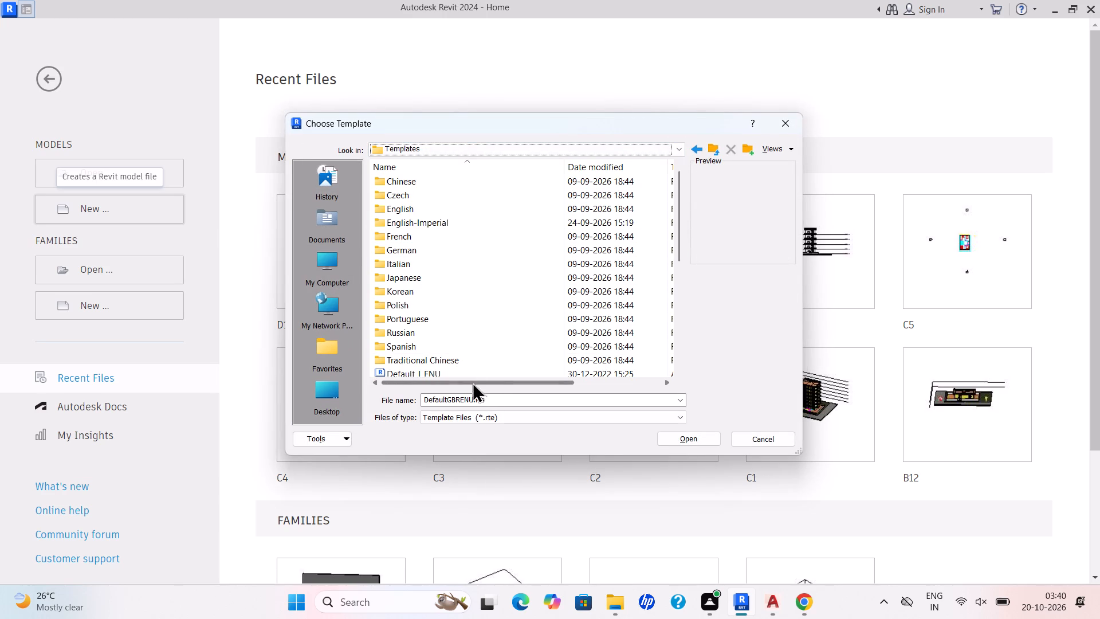
{"action": "double_click", "coordinate": [428, 228]}
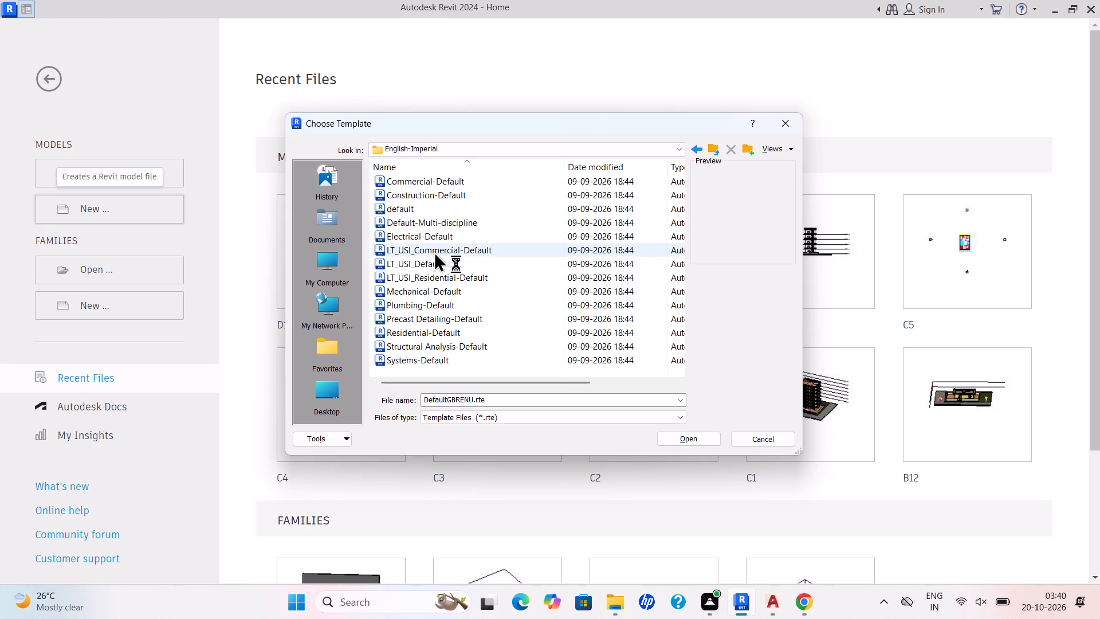
{"action": "double_click", "coordinate": [438, 209]}
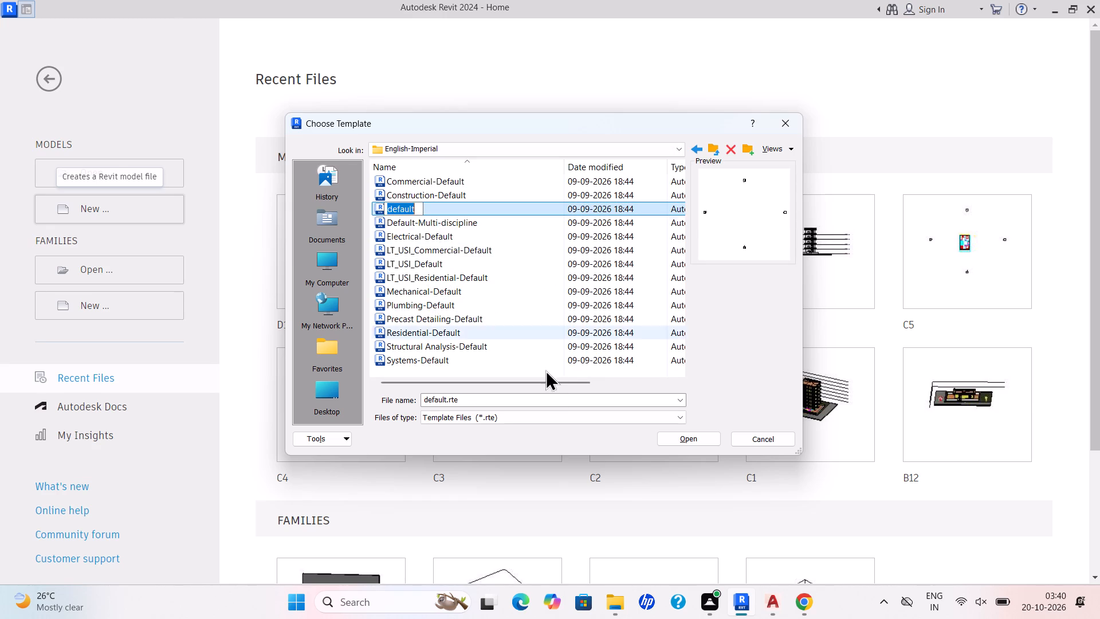
{"action": "left_click", "coordinate": [698, 435]}
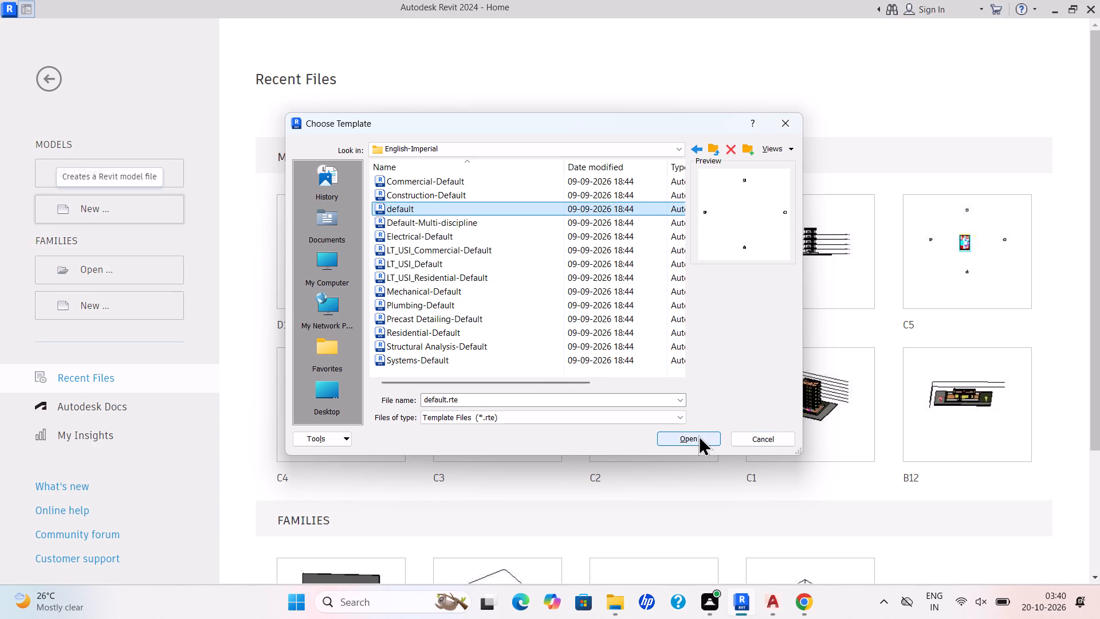
{"action": "left_click", "coordinate": [698, 435]}
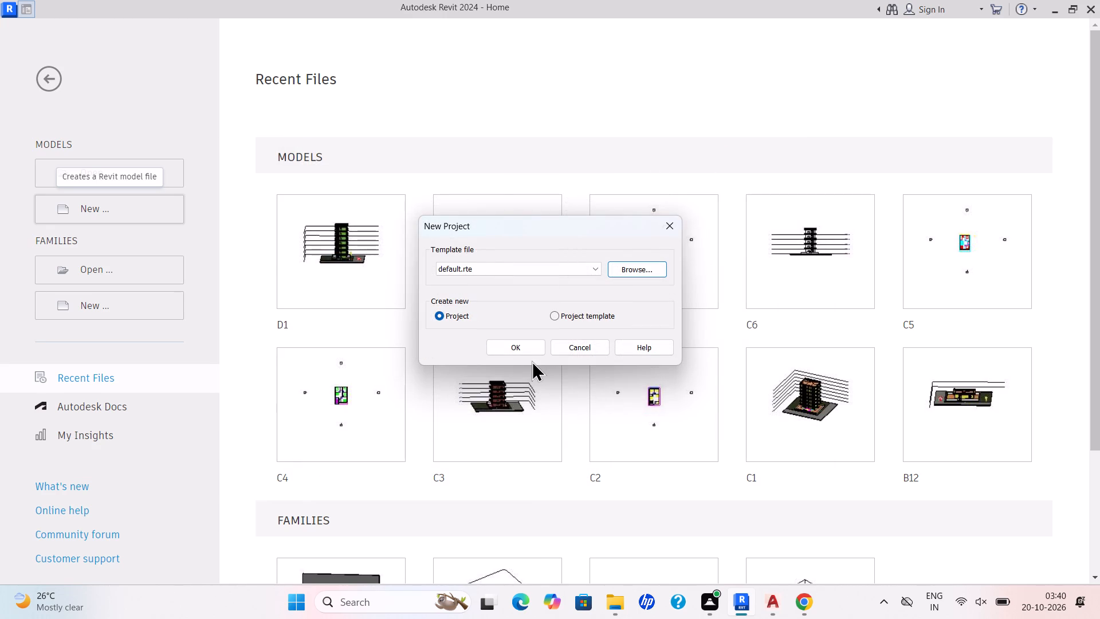
{"action": "left_click", "coordinate": [518, 347]}
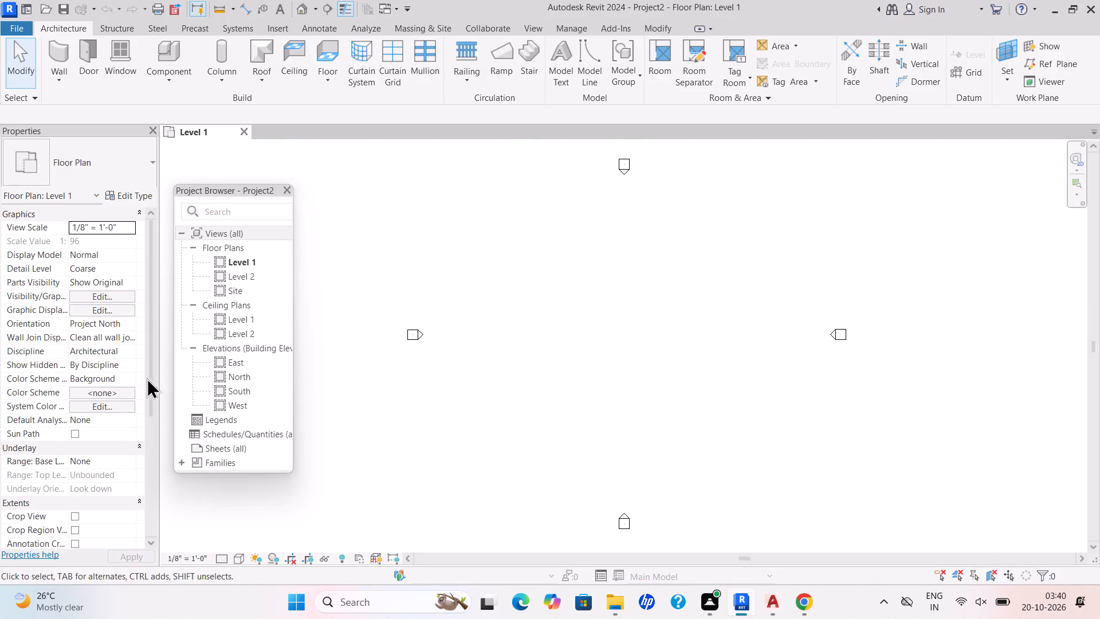
Link the CAD drawing EXTER FOR INTERN AGAIN.dwg from the Desktop into the Level 1 floor plan.
{"action": "scroll", "coordinate": [631, 289], "scroll_direction": "up", "scroll_amount": 2}
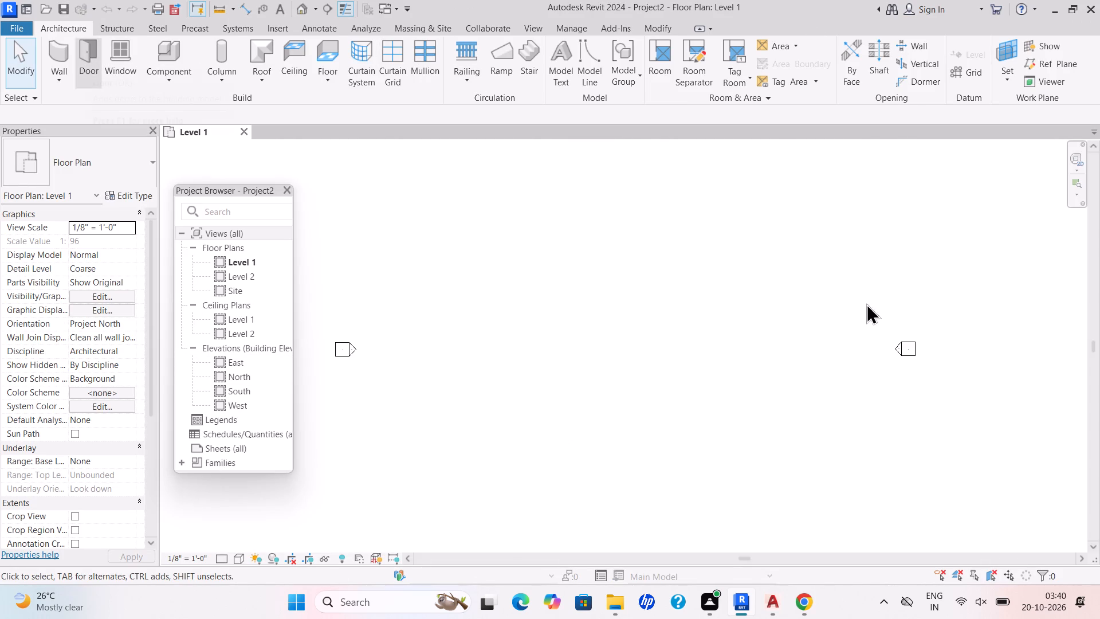
{"action": "scroll", "coordinate": [853, 326], "scroll_direction": "down", "scroll_amount": 7}
{"action": "middle_click_drag", "start_coordinate": [778, 342], "coordinate": [576, 348]}
{"action": "scroll", "coordinate": [563, 369], "scroll_direction": "up", "scroll_amount": 2}
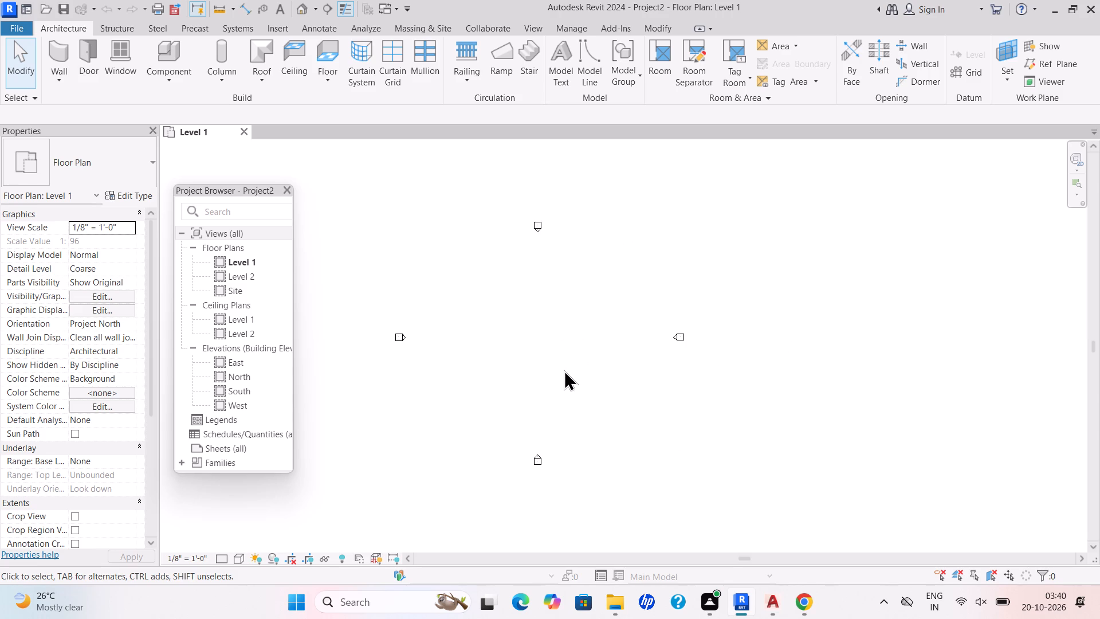
{"action": "scroll", "coordinate": [564, 371], "scroll_direction": "up", "scroll_amount": 1}
{"action": "left_click", "coordinate": [282, 24]}
{"action": "left_click", "coordinate": [108, 58]}
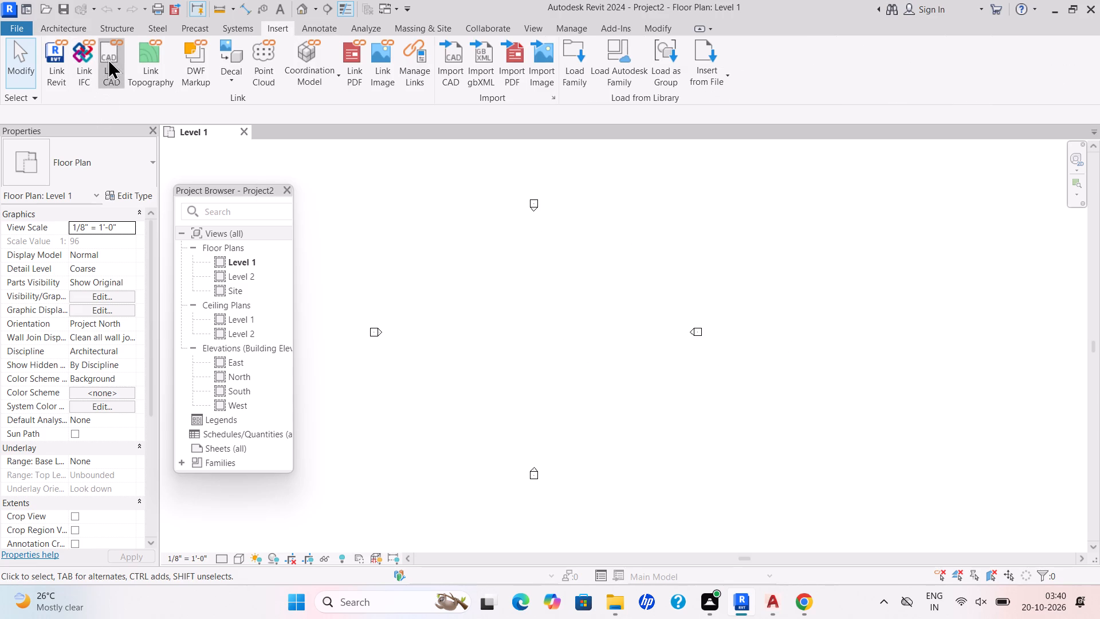
{"action": "double_click", "coordinate": [327, 206]}
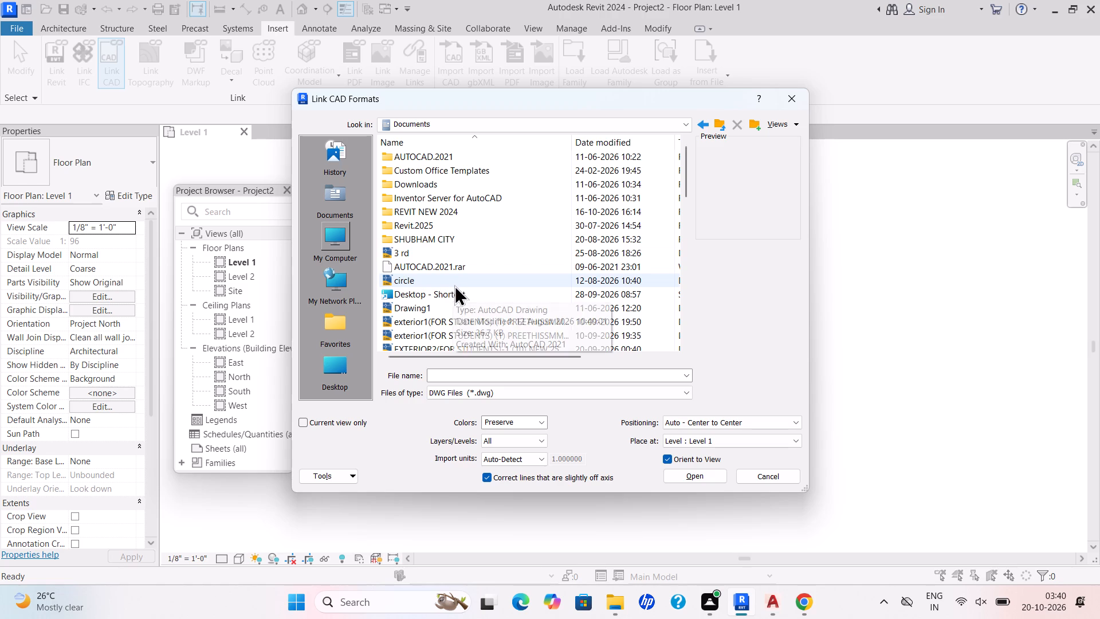
{"action": "scroll", "coordinate": [445, 308], "scroll_direction": "down", "scroll_amount": 2}
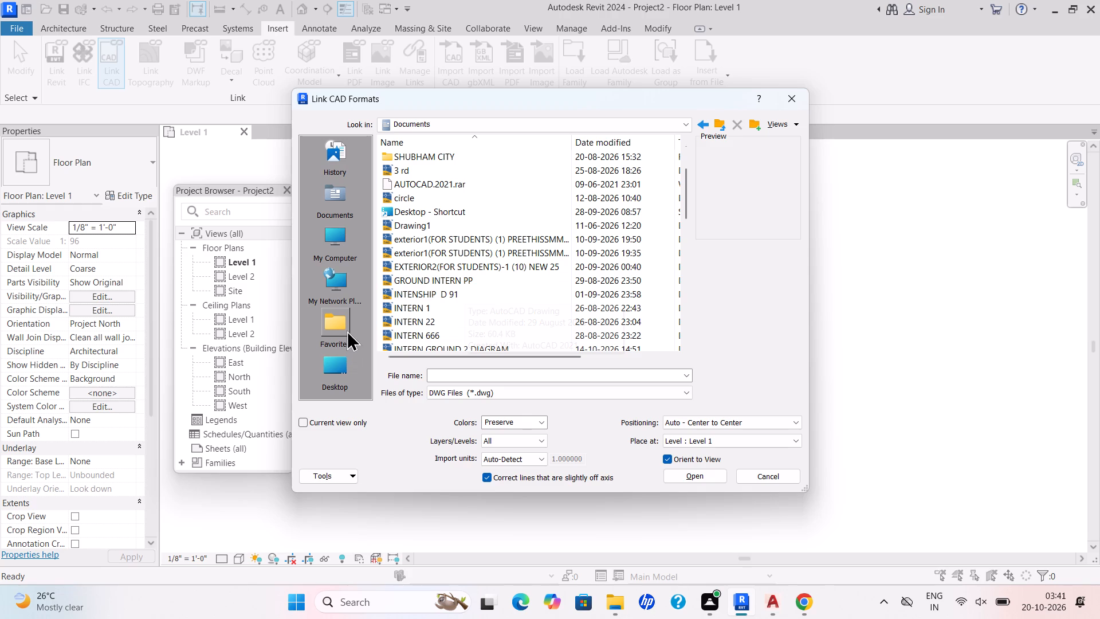
{"action": "scroll", "coordinate": [423, 292], "scroll_direction": "down", "scroll_amount": 2}
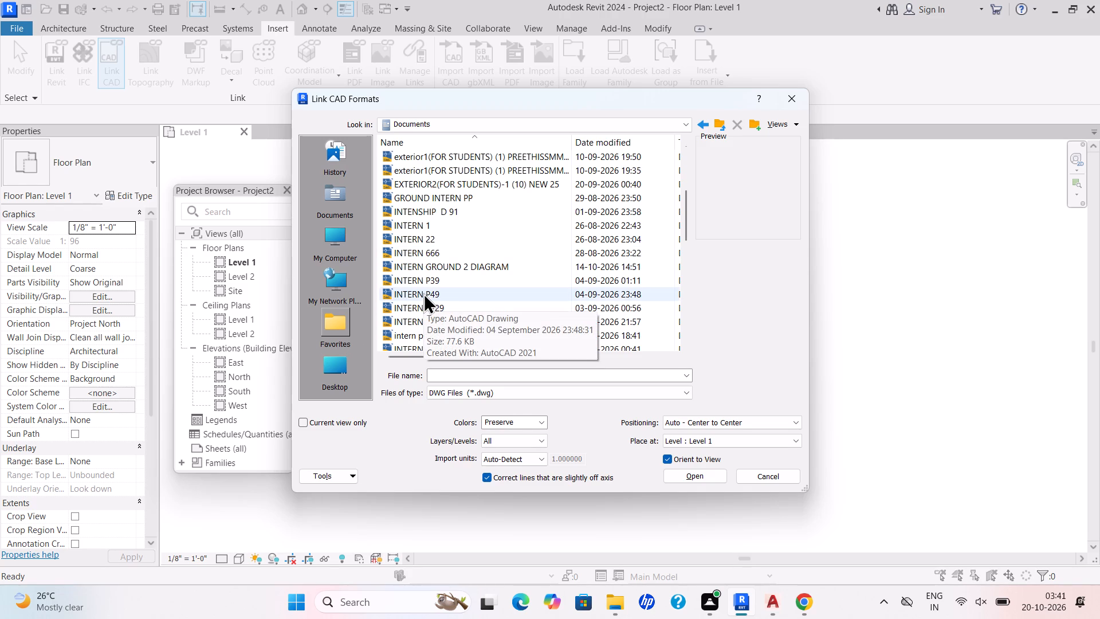
{"action": "scroll", "coordinate": [430, 268], "scroll_direction": "up", "scroll_amount": 1}
{"action": "left_click", "coordinate": [438, 219]}
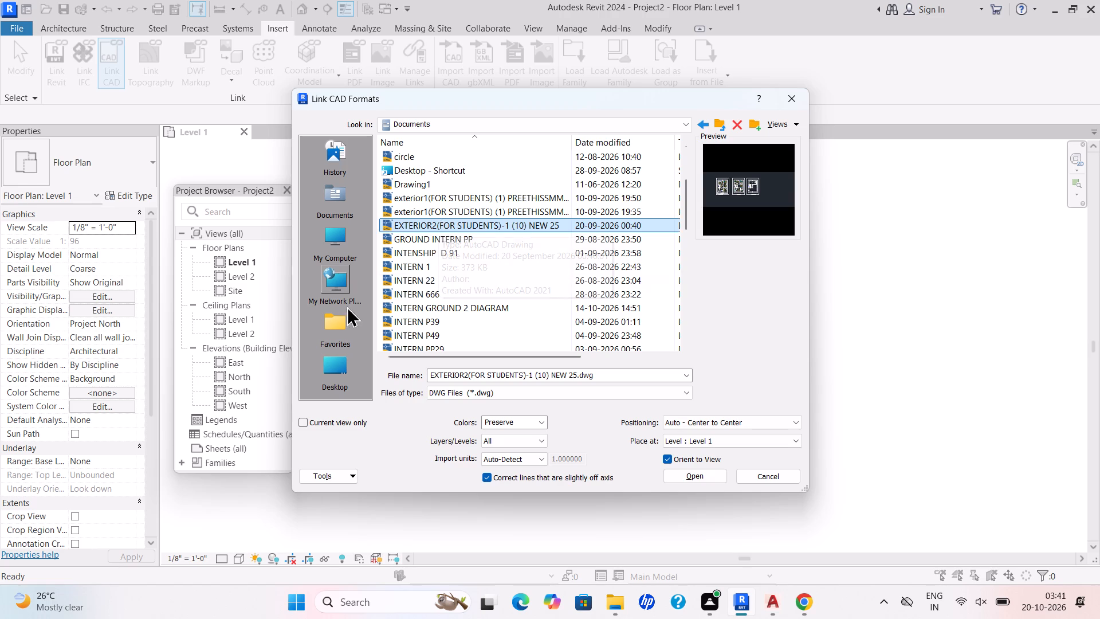
{"action": "scroll", "coordinate": [428, 244], "scroll_direction": "up", "scroll_amount": 2}
{"action": "double_click", "coordinate": [342, 364]}
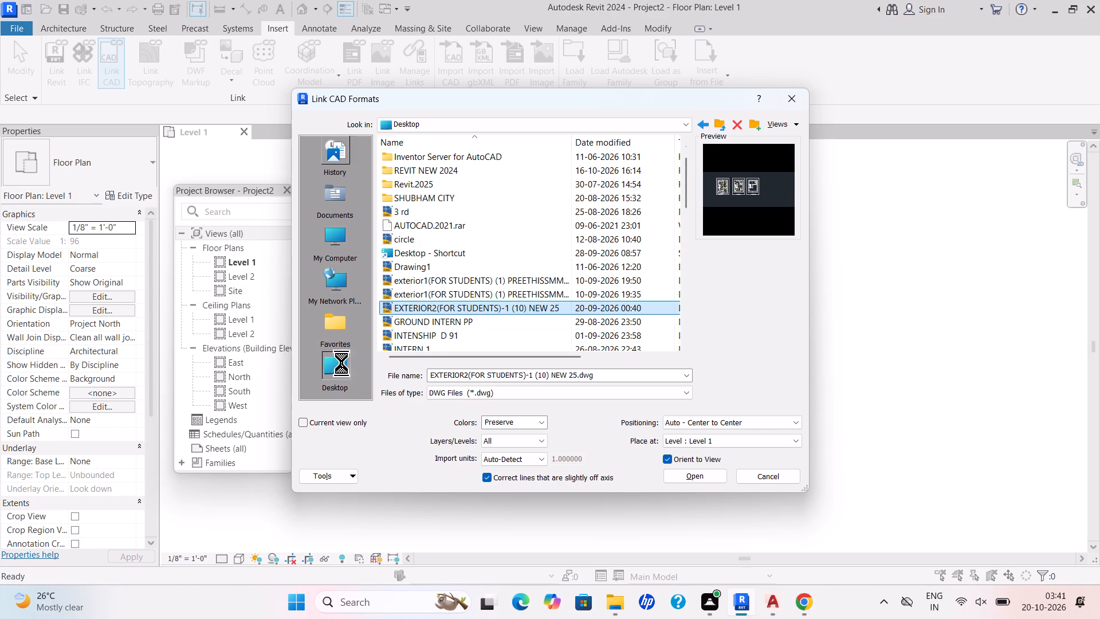
{"action": "scroll", "coordinate": [444, 312], "scroll_direction": "down", "scroll_amount": 4}
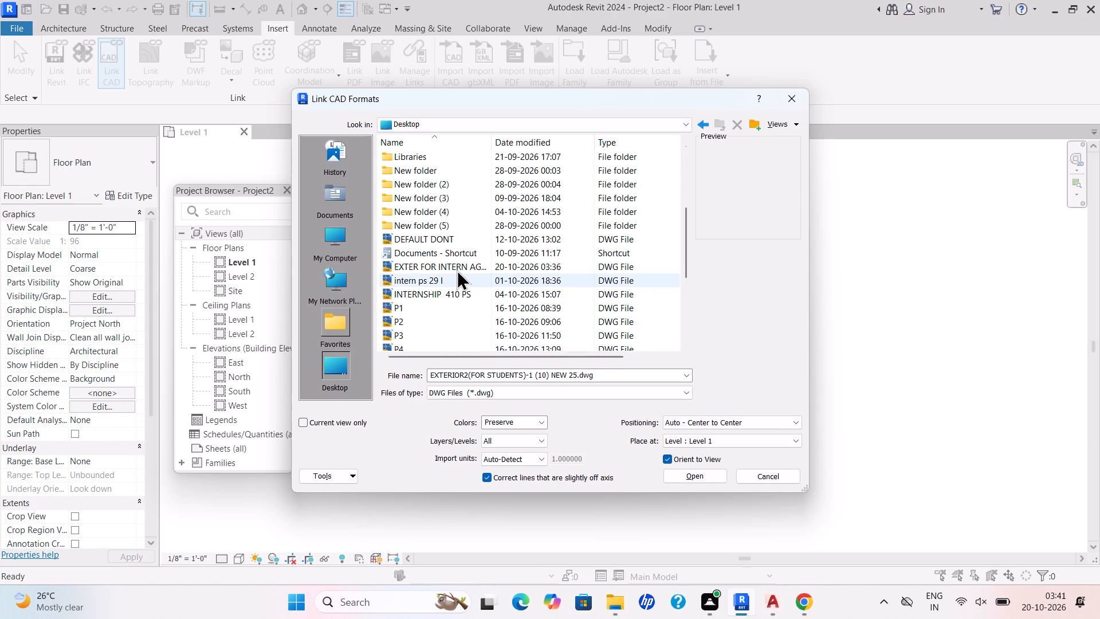
{"action": "left_click_drag", "start_coordinate": [458, 263], "coordinate": [462, 263]}
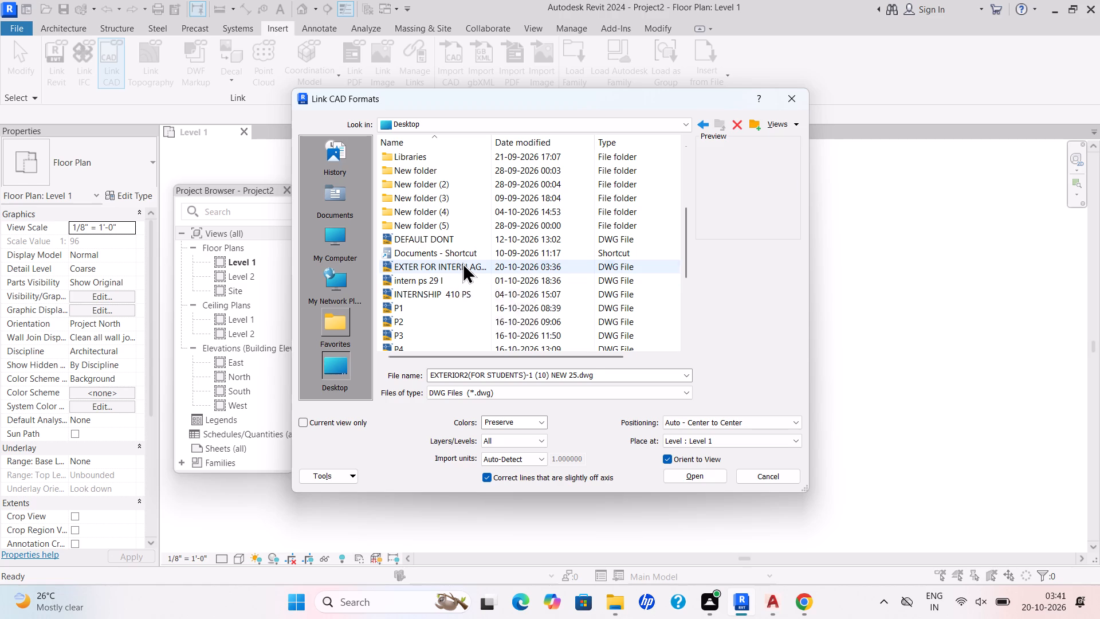
{"action": "left_click_drag", "start_coordinate": [462, 263], "coordinate": [463, 263]}
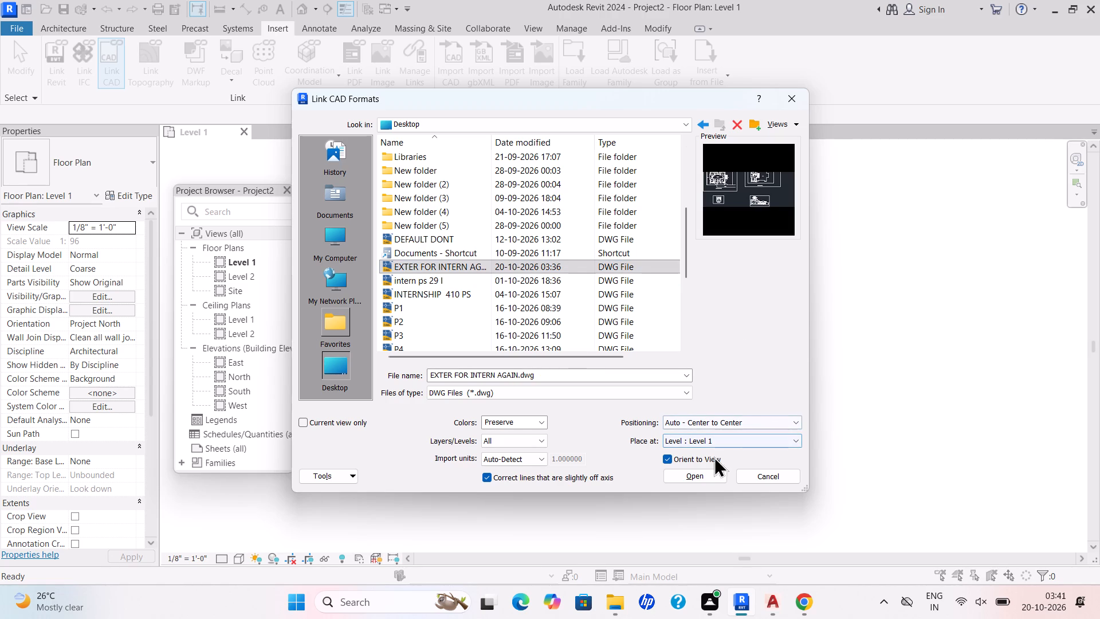
{"action": "left_click", "coordinate": [697, 476]}
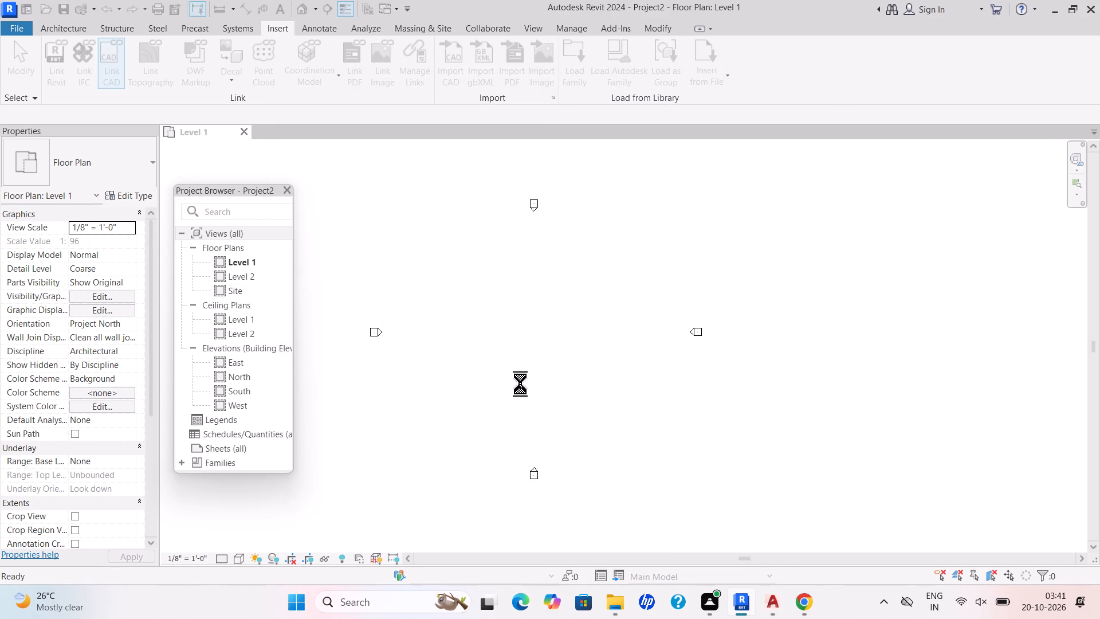
Start an architectural wall and duplicate the basic wall type Generic - 8" as WALL 9".
{"action": "scroll", "coordinate": [594, 295], "scroll_direction": "down", "scroll_amount": 3}
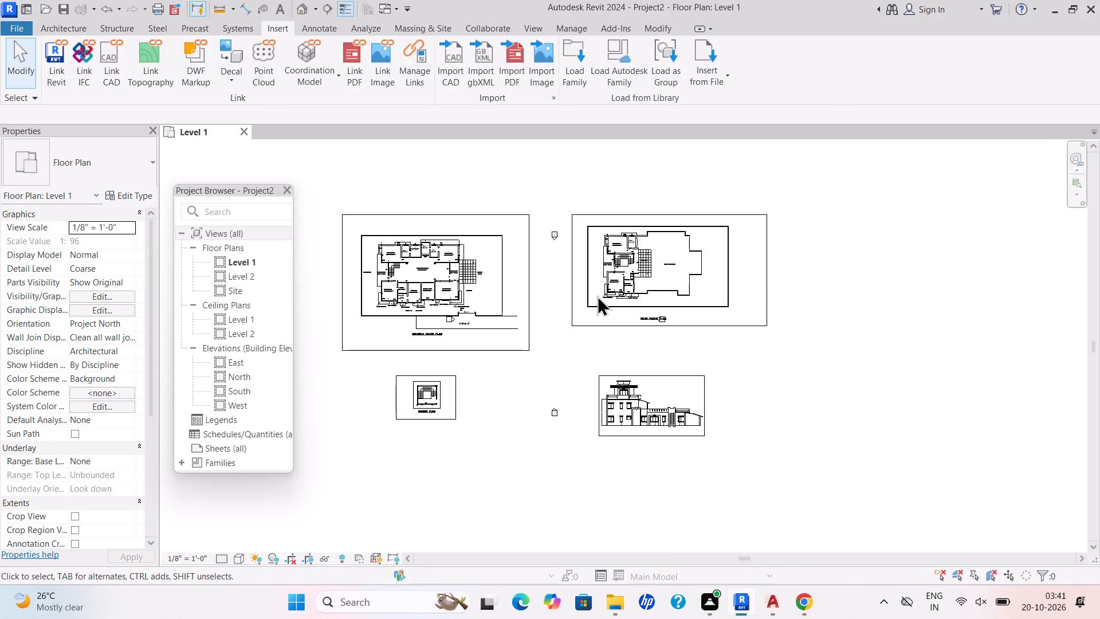
{"action": "scroll", "coordinate": [434, 240], "scroll_direction": "up", "scroll_amount": 9}
{"action": "scroll", "coordinate": [477, 285], "scroll_direction": "up", "scroll_amount": 2}
{"action": "middle_click_drag", "start_coordinate": [489, 285], "coordinate": [560, 292]}
{"action": "middle_click_drag", "start_coordinate": [565, 292], "coordinate": [615, 281]}
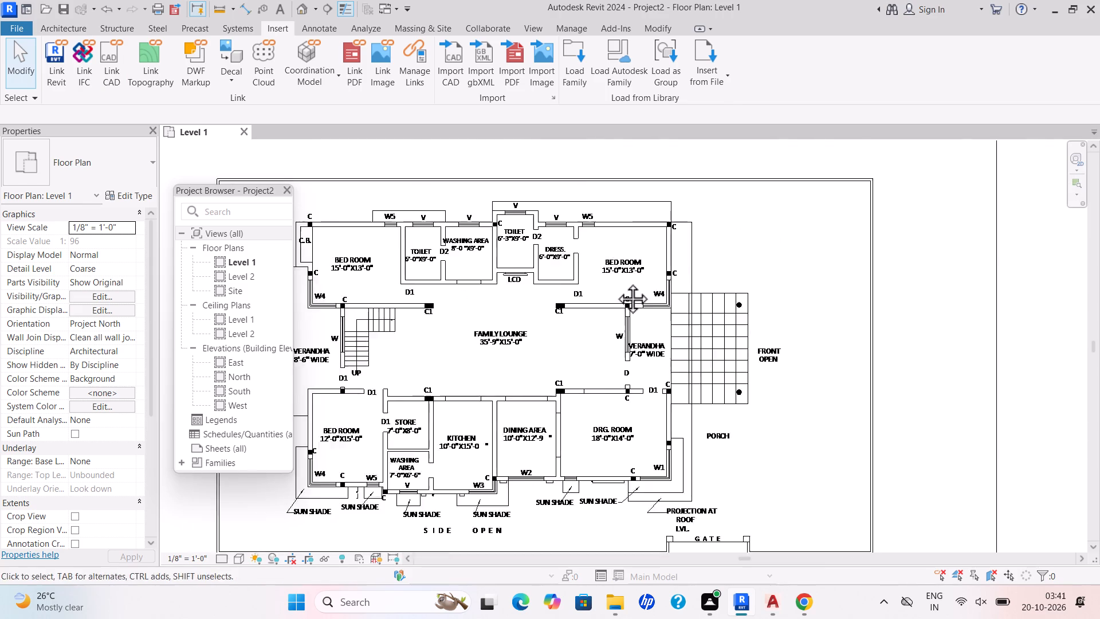
{"action": "middle_click_drag", "start_coordinate": [615, 281], "coordinate": [791, 232]}
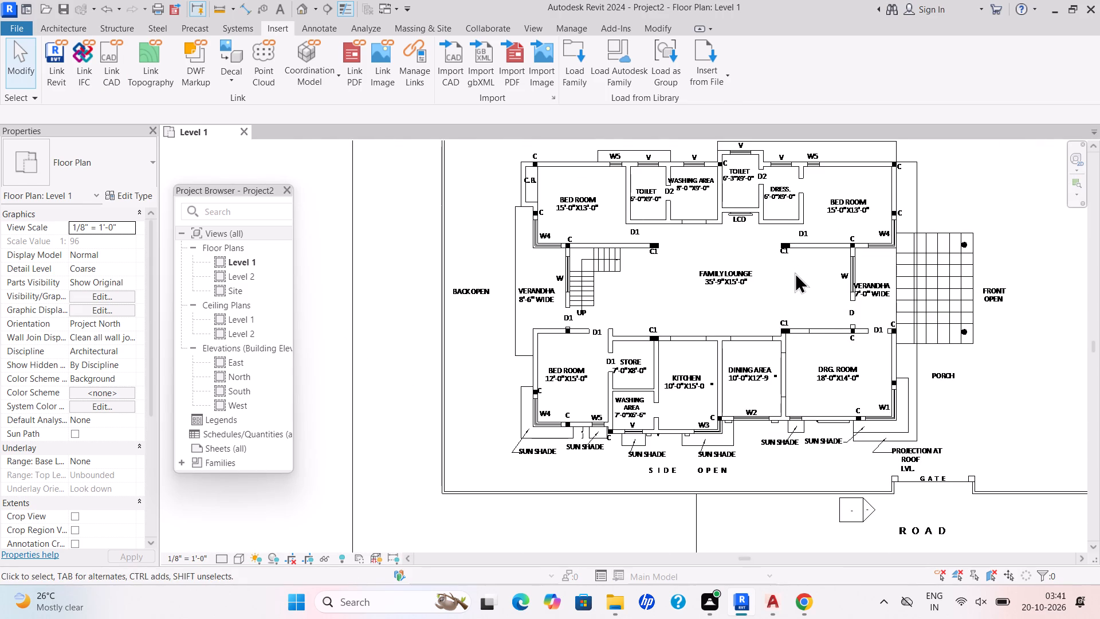
{"action": "left_click", "coordinate": [53, 23]}
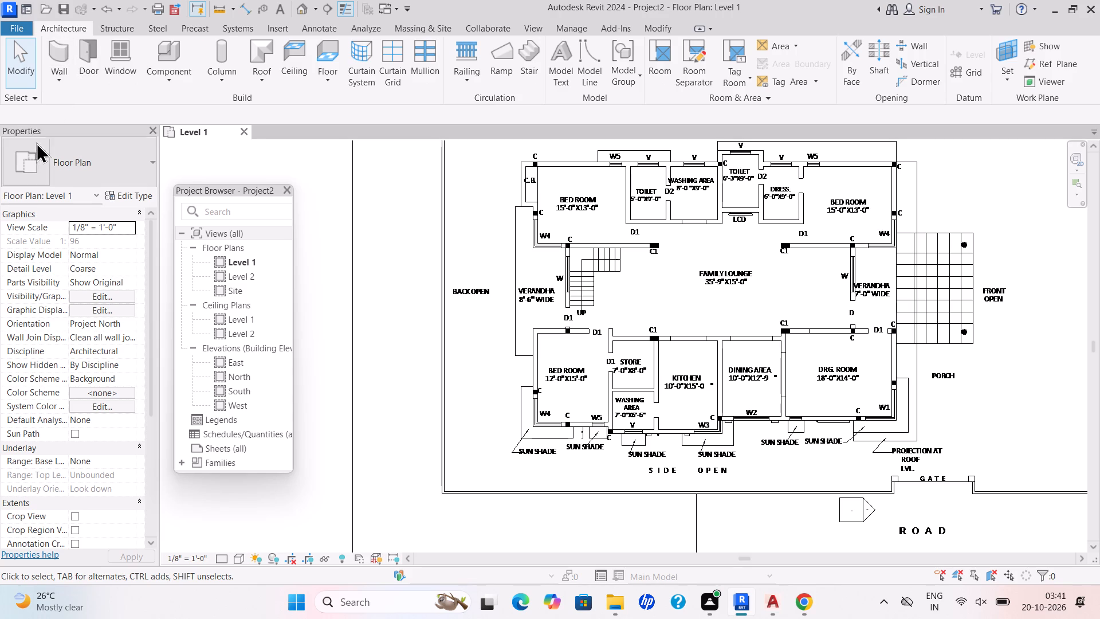
{"action": "left_click", "coordinate": [63, 77]}
{"action": "left_click", "coordinate": [81, 105]}
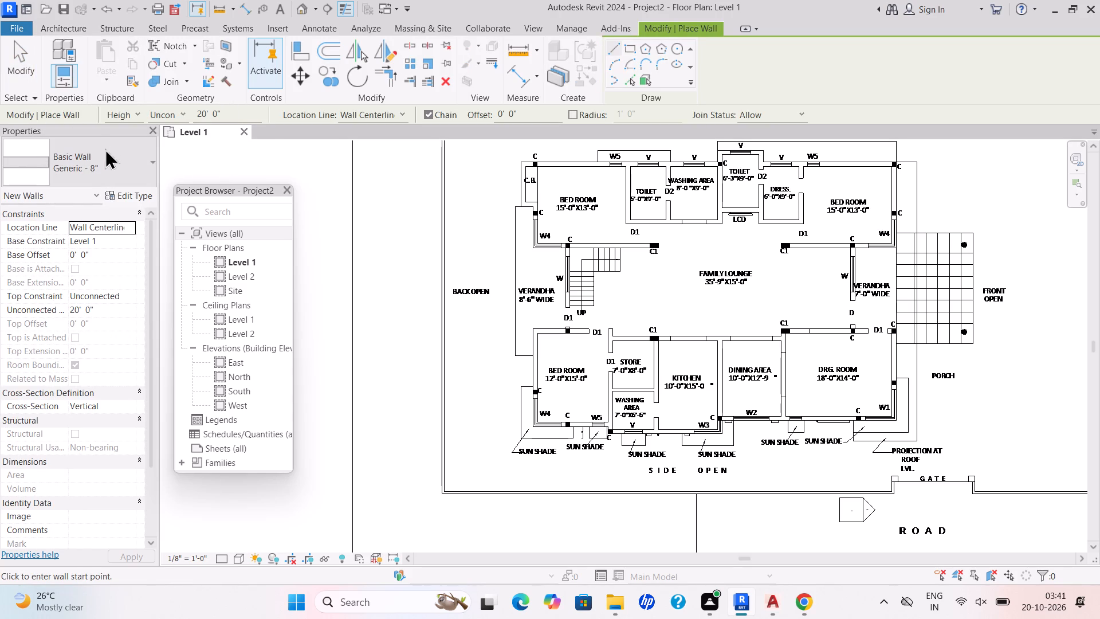
{"action": "left_click", "coordinate": [134, 191]}
{"action": "left_click", "coordinate": [914, 136]}
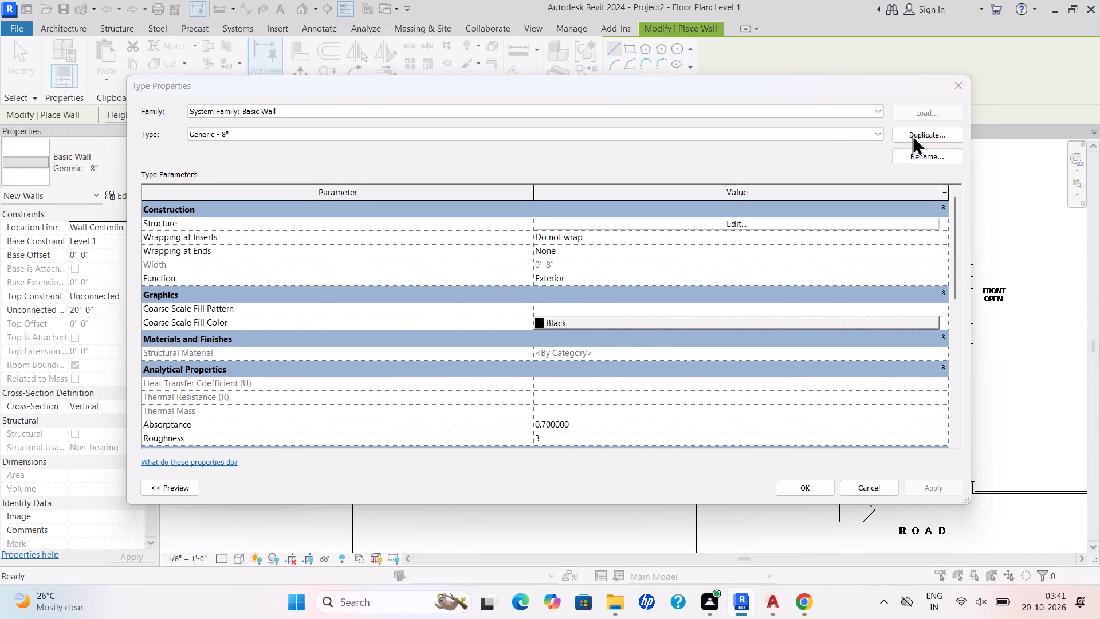
{"action": "key", "text": "BackSpace"}
{"action": "type", "text": "WALL 9\""}
{"action": "key", "text": "Return"}
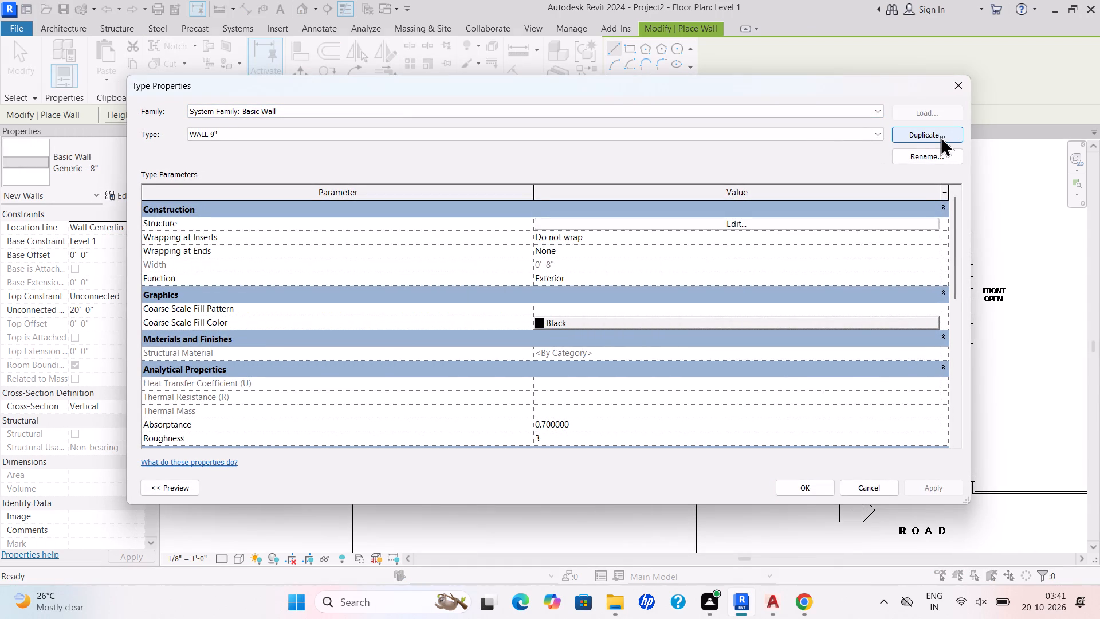
Set the structure layer thickness of the WALL 9" type to 9" and apply the type changes.
{"action": "left_click", "coordinate": [729, 218]}
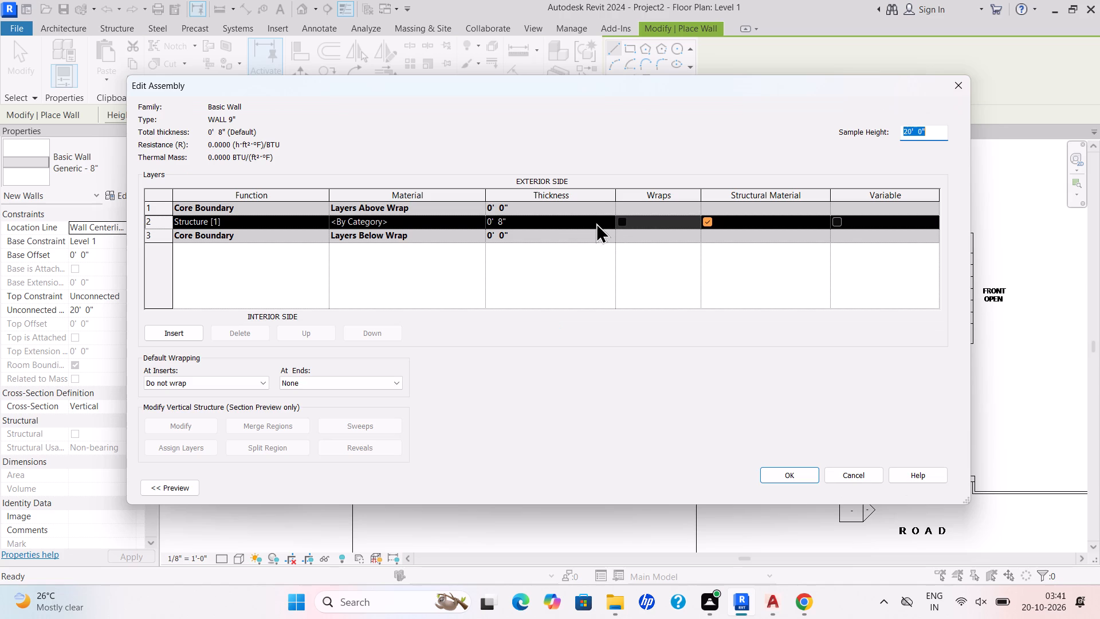
{"action": "left_click_drag", "start_coordinate": [540, 221], "coordinate": [402, 258]}
{"action": "key", "text": "BackSpace"}
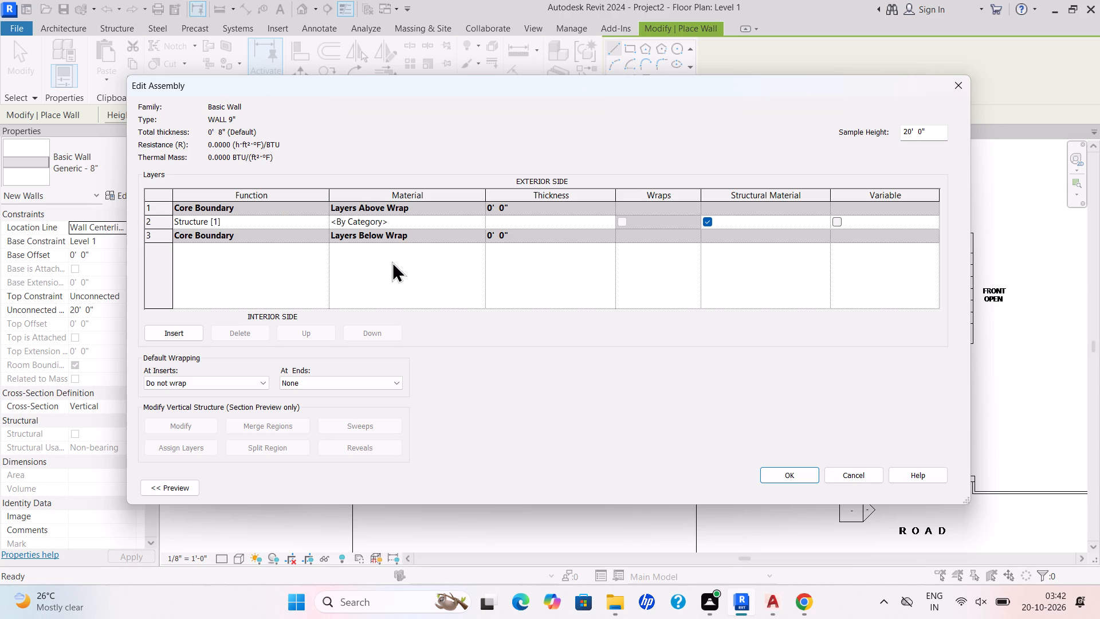
{"action": "type", "text": "9\""}
{"action": "key", "text": "Return"}
{"action": "left_click", "coordinate": [804, 477]}
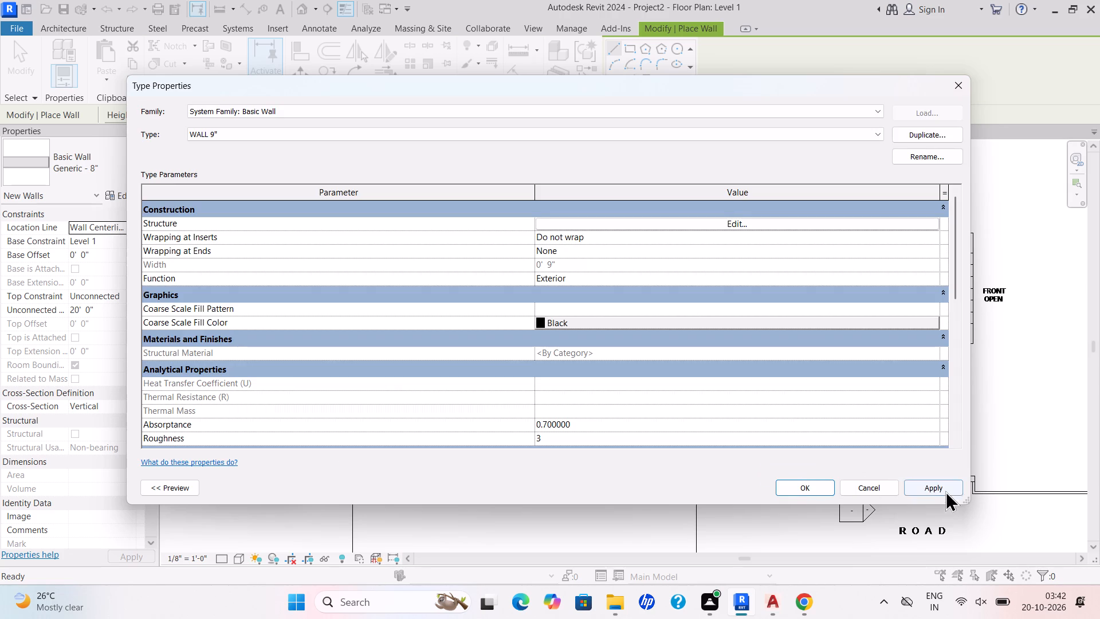
{"action": "left_click", "coordinate": [939, 487]}
{"action": "left_click", "coordinate": [780, 483]}
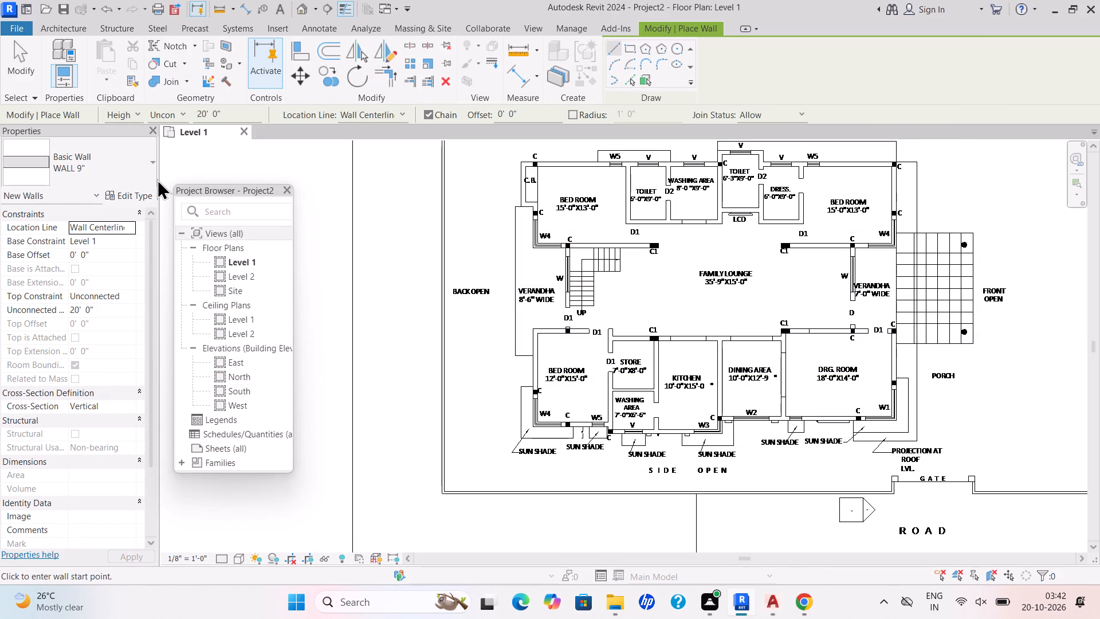
Set the new wall's location line to Finish Face: Interior and its unconnected height to 10'.
{"action": "scroll", "coordinate": [156, 180], "scroll_direction": "up", "scroll_amount": 6}
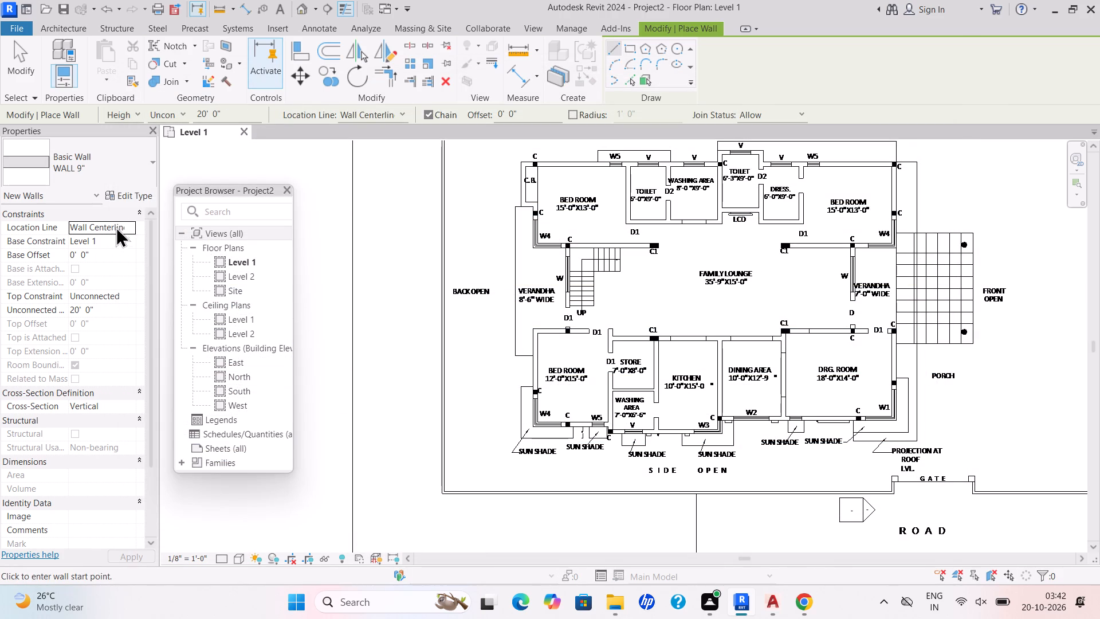
{"action": "left_click", "coordinate": [121, 224]}
{"action": "left_click", "coordinate": [129, 227]}
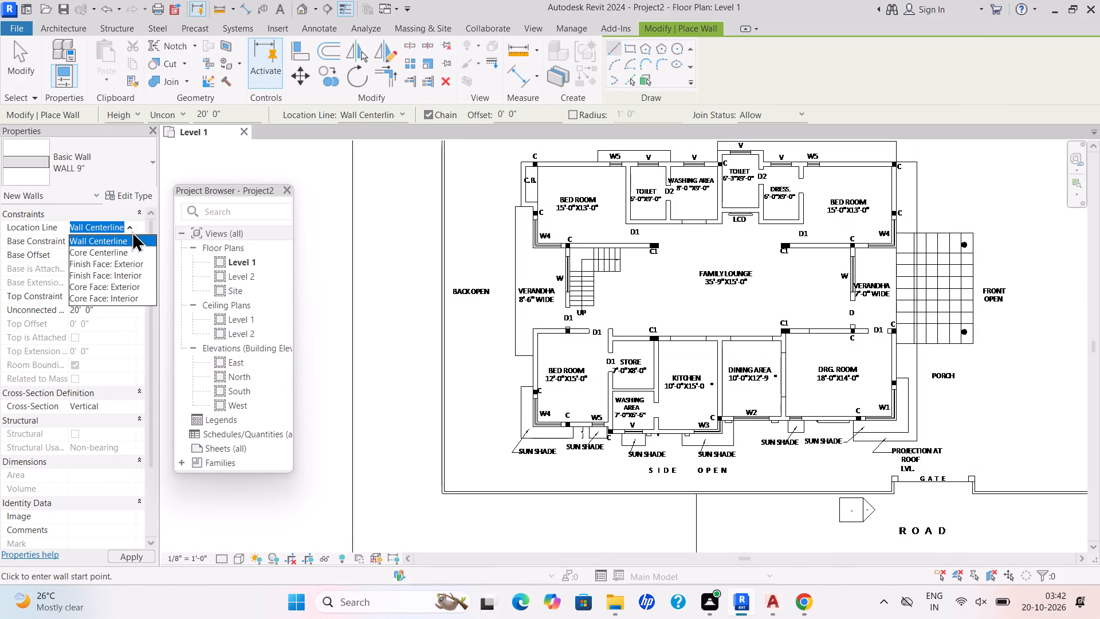
{"action": "left_click", "coordinate": [119, 277]}
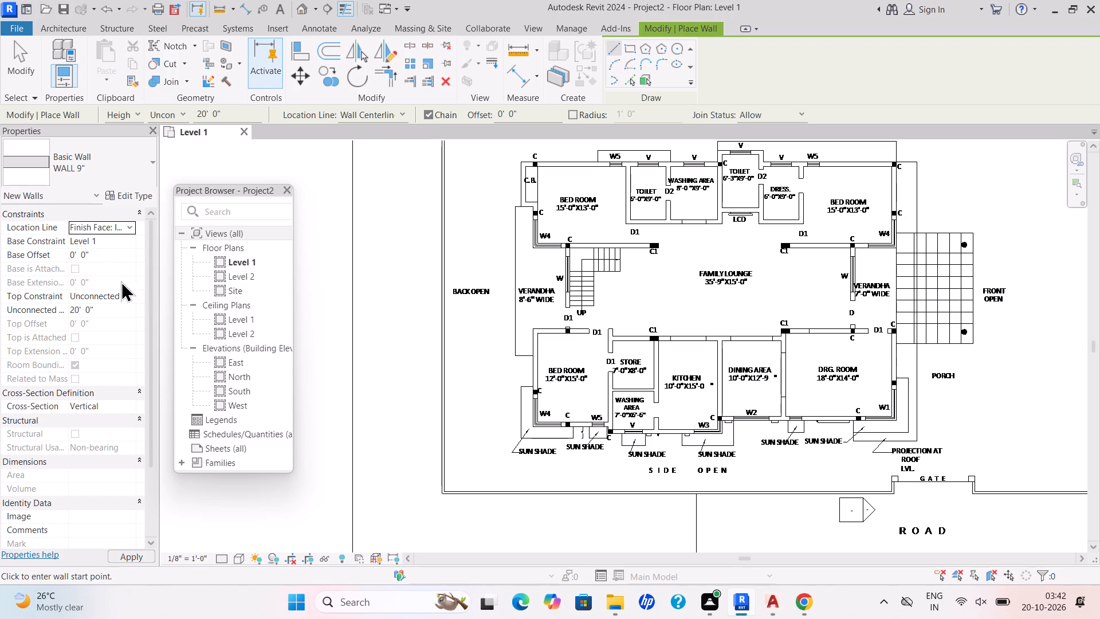
{"action": "left_click_drag", "start_coordinate": [107, 307], "coordinate": [70, 332]}
{"action": "key", "text": "BackSpace"}
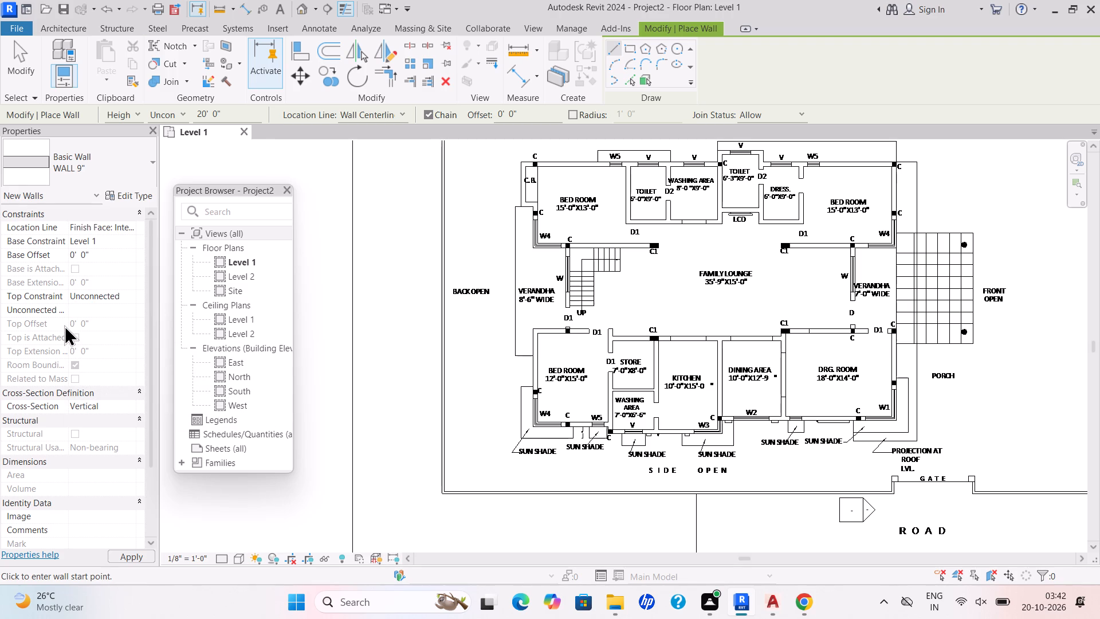
{"action": "type", "text": "10'"}
{"action": "key", "text": "Return"}
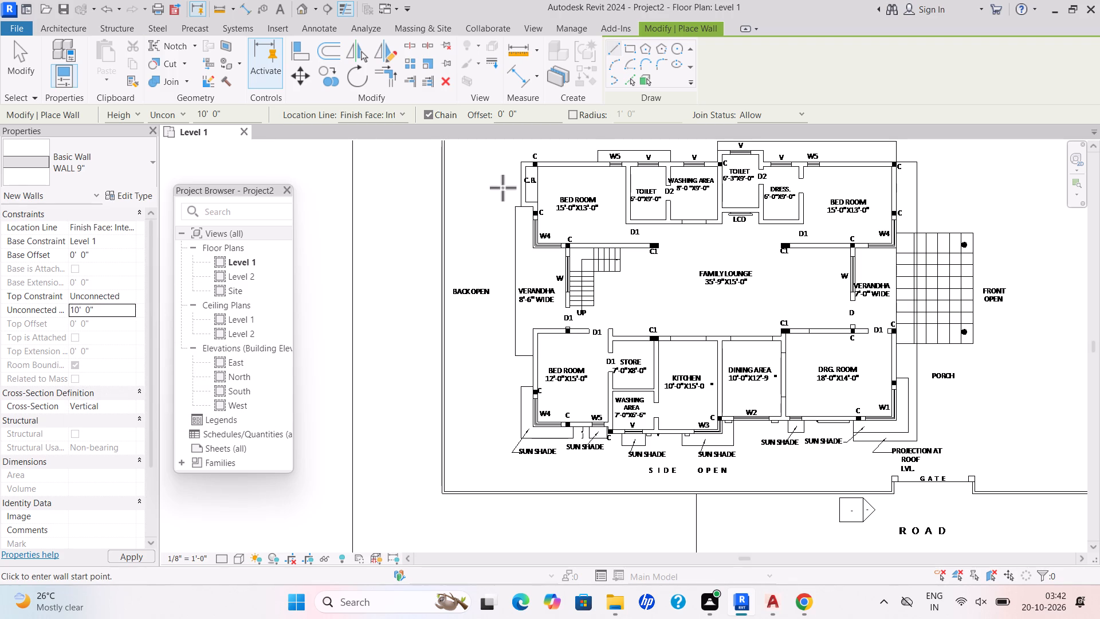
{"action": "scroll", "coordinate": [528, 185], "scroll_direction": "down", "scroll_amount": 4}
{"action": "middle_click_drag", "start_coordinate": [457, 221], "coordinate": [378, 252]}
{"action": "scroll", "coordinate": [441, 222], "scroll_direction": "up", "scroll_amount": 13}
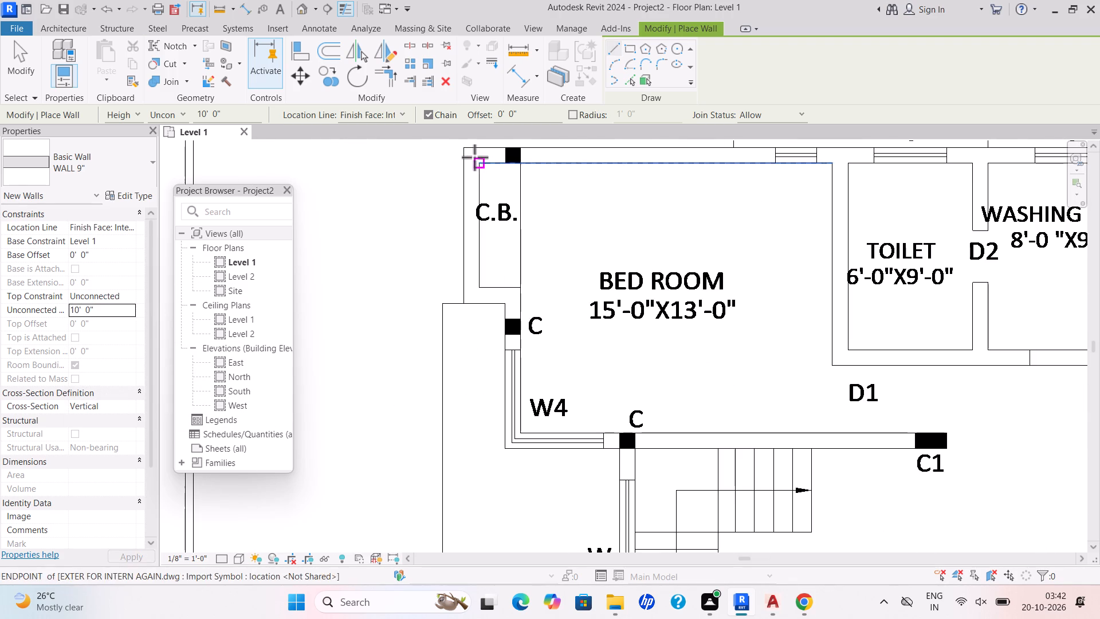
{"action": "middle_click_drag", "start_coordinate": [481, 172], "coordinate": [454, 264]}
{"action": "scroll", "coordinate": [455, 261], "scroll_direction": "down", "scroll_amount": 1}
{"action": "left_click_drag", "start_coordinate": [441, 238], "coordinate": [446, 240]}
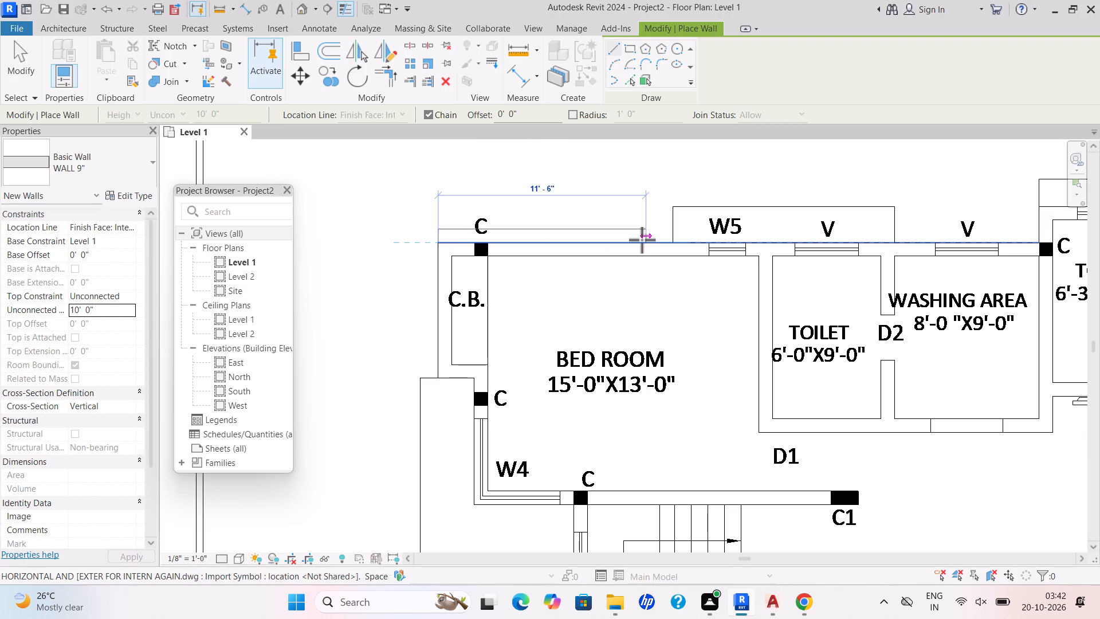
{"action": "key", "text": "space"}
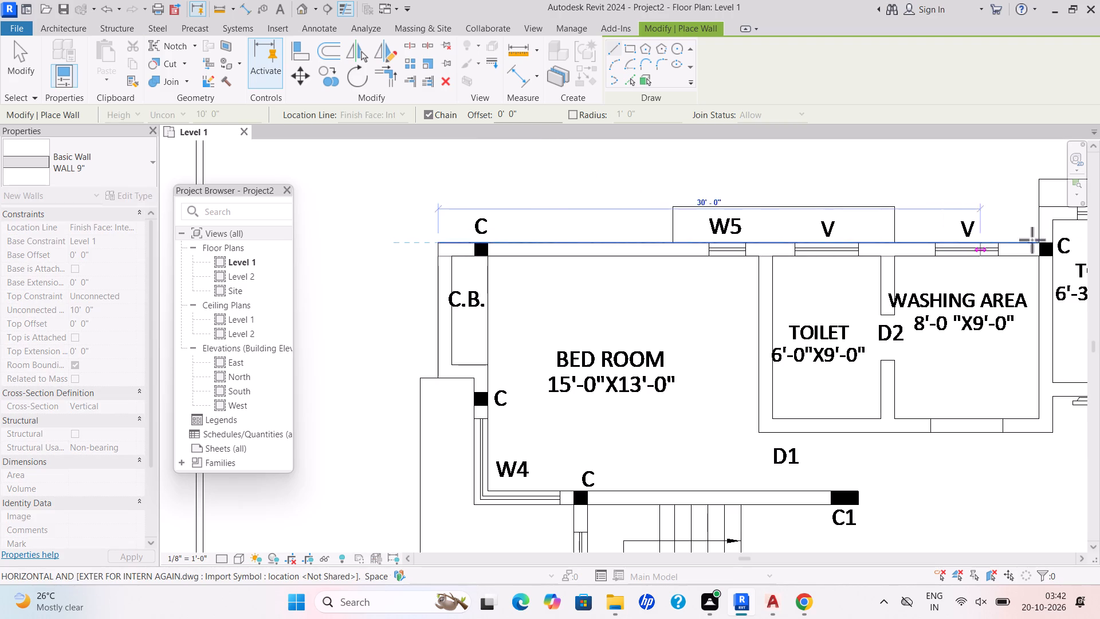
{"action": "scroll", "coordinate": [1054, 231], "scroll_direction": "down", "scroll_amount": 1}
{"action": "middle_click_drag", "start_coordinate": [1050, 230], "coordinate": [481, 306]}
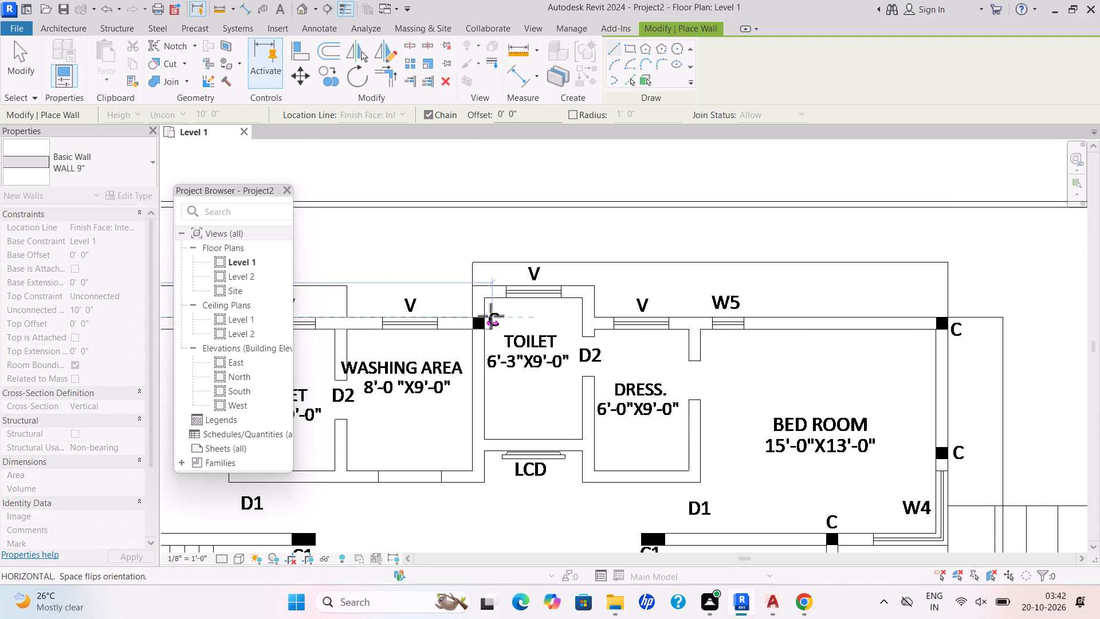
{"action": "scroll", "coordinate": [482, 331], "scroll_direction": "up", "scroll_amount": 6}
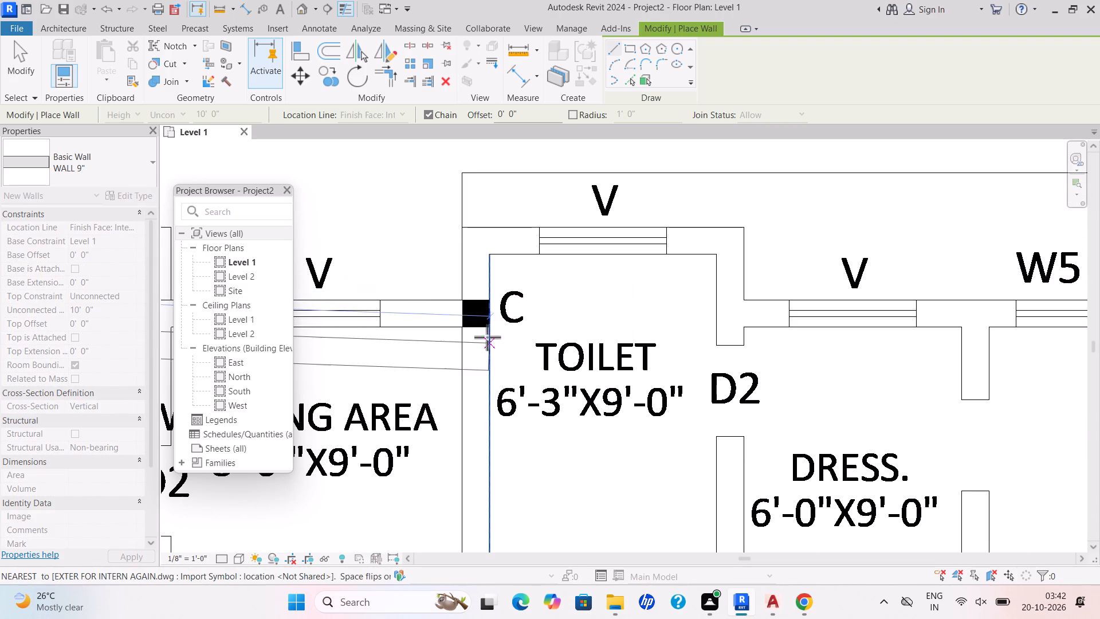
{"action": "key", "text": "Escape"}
Draw a WALL 9" wall about 33' long on the plan's upper outer line, from the C.B. corner to the column beside the 6'-3"x9'-0" toilet.
{"action": "scroll", "coordinate": [547, 316], "scroll_direction": "down", "scroll_amount": 6}
{"action": "middle_click_drag", "start_coordinate": [547, 316], "coordinate": [574, 309]}
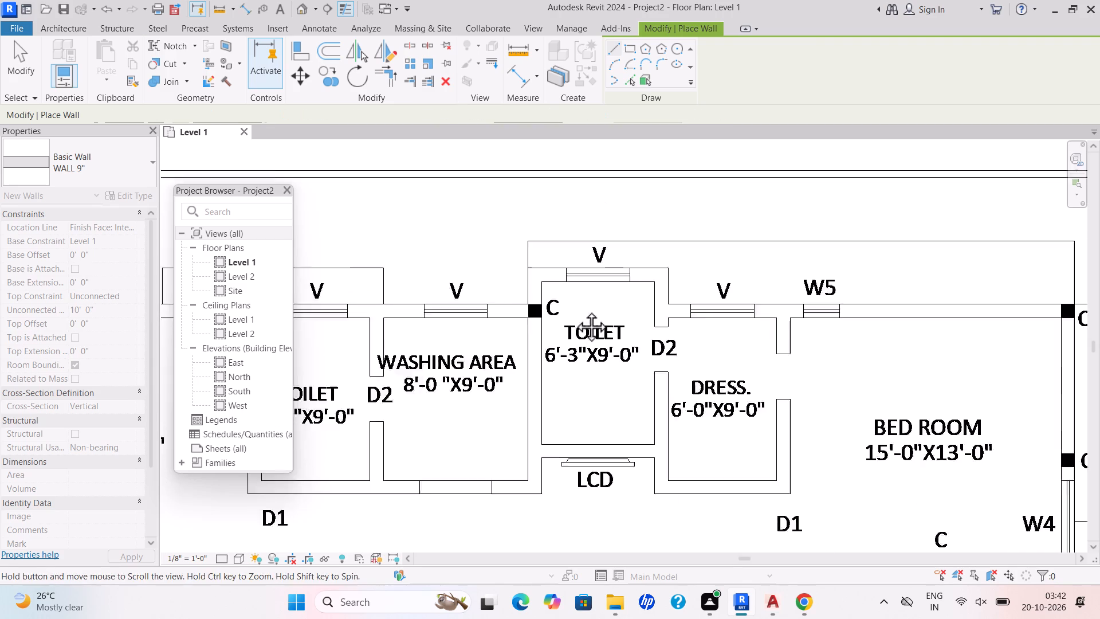
{"action": "middle_click_drag", "start_coordinate": [574, 309], "coordinate": [576, 308]}
{"action": "scroll", "coordinate": [574, 309], "scroll_direction": "down", "scroll_amount": 2}
{"action": "middle_click_drag", "start_coordinate": [582, 301], "coordinate": [657, 299]}
{"action": "scroll", "coordinate": [657, 299], "scroll_direction": "down", "scroll_amount": 1}
{"action": "middle_click_drag", "start_coordinate": [400, 283], "coordinate": [529, 295]}
{"action": "scroll", "coordinate": [466, 301], "scroll_direction": "down", "scroll_amount": 1}
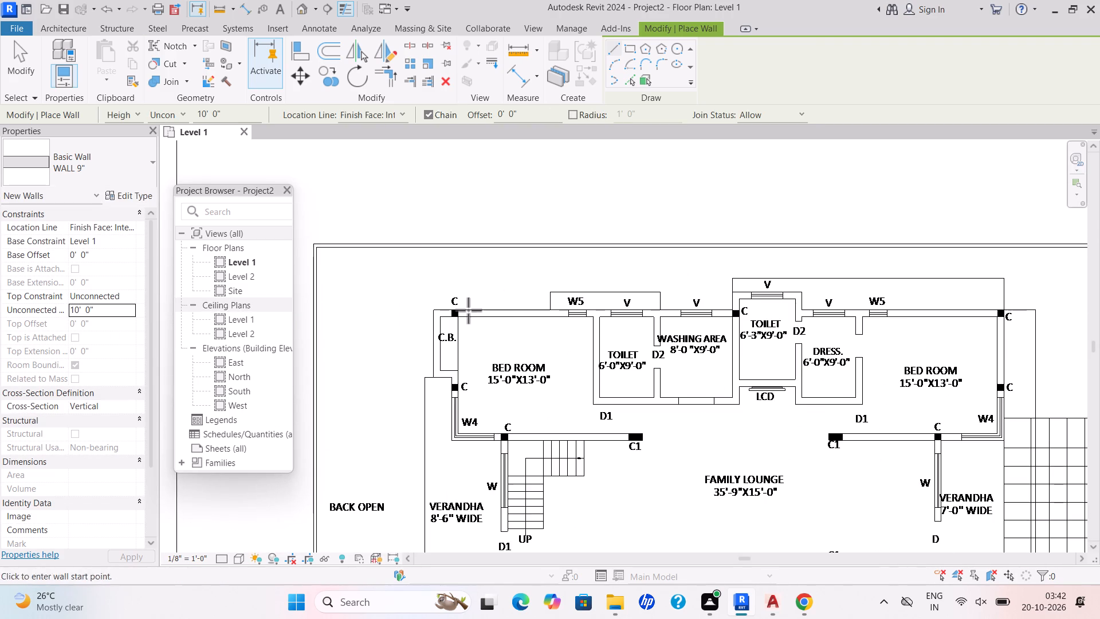
{"action": "scroll", "coordinate": [440, 314], "scroll_direction": "up", "scroll_amount": 6}
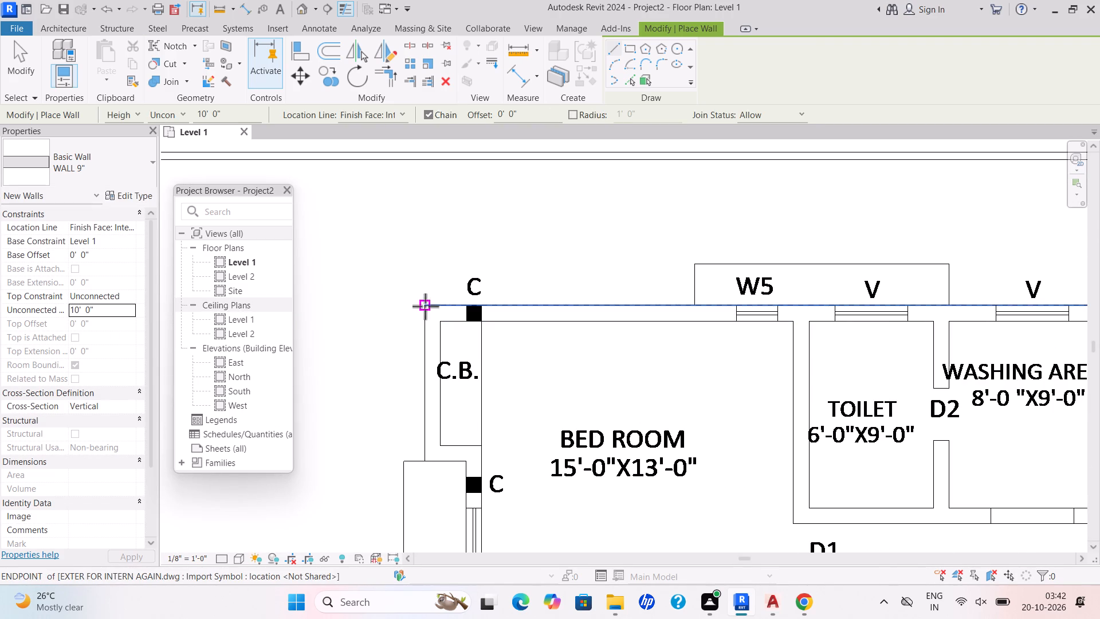
{"action": "left_click", "coordinate": [426, 305]}
{"action": "key", "text": "space"}
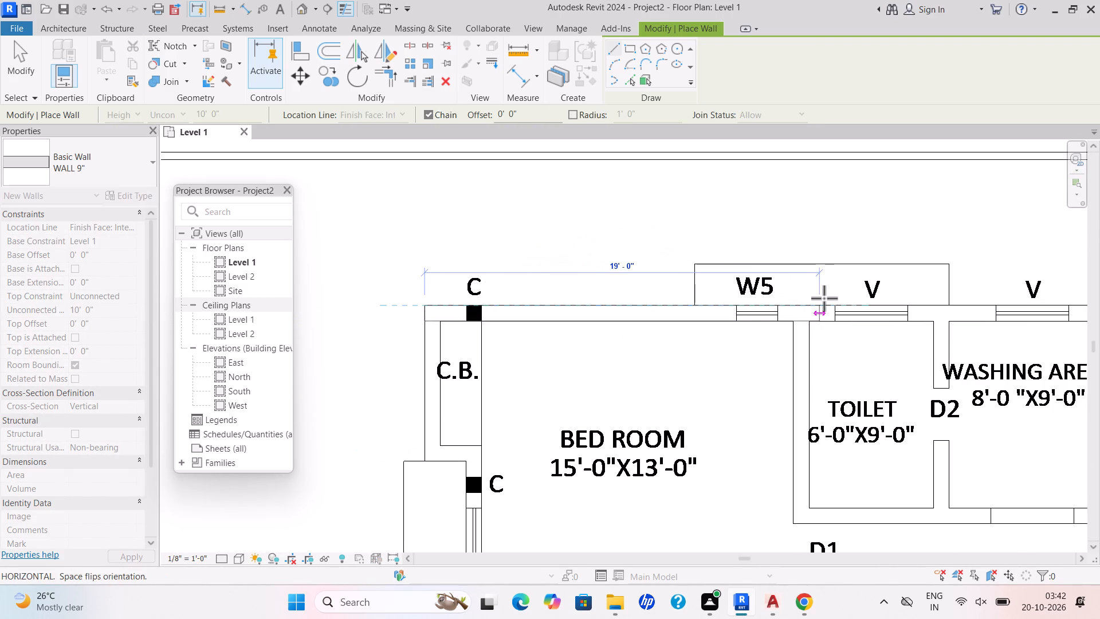
{"action": "scroll", "coordinate": [823, 297], "scroll_direction": "down", "scroll_amount": 3}
{"action": "middle_click_drag", "start_coordinate": [753, 294], "coordinate": [435, 287]}
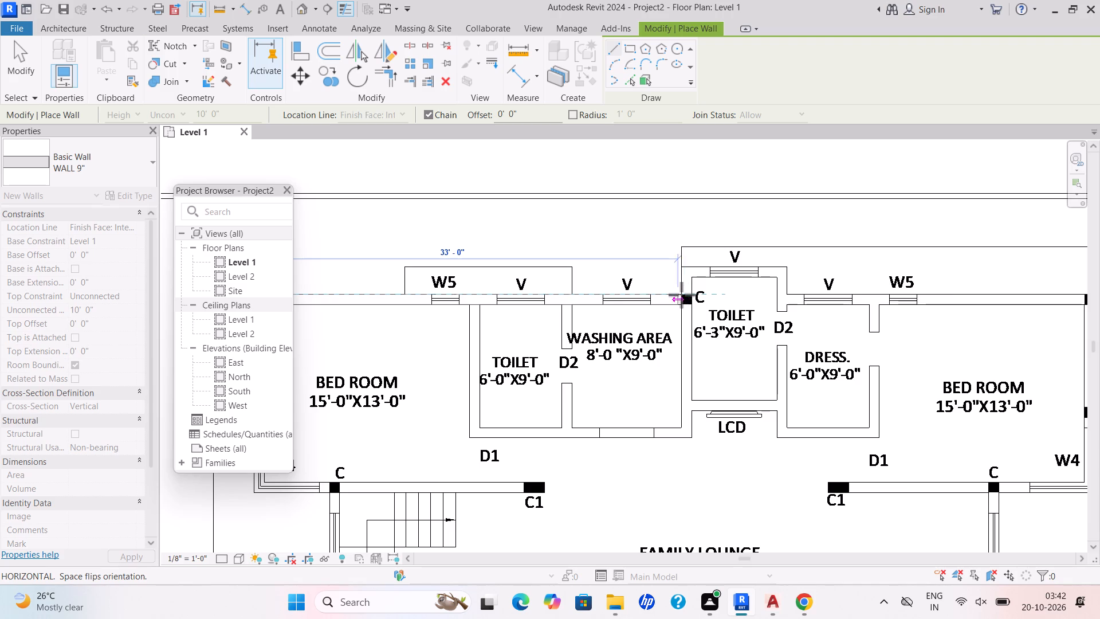
{"action": "scroll", "coordinate": [681, 295], "scroll_direction": "up", "scroll_amount": 10}
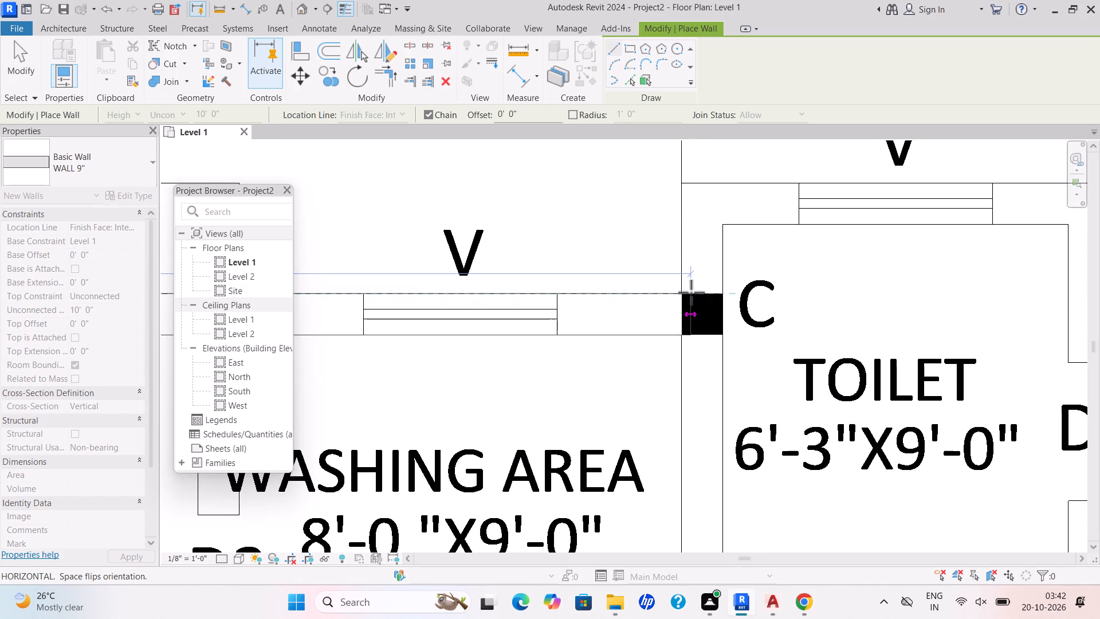
{"action": "left_click", "coordinate": [681, 293]}
{"action": "key", "text": "Escape"}
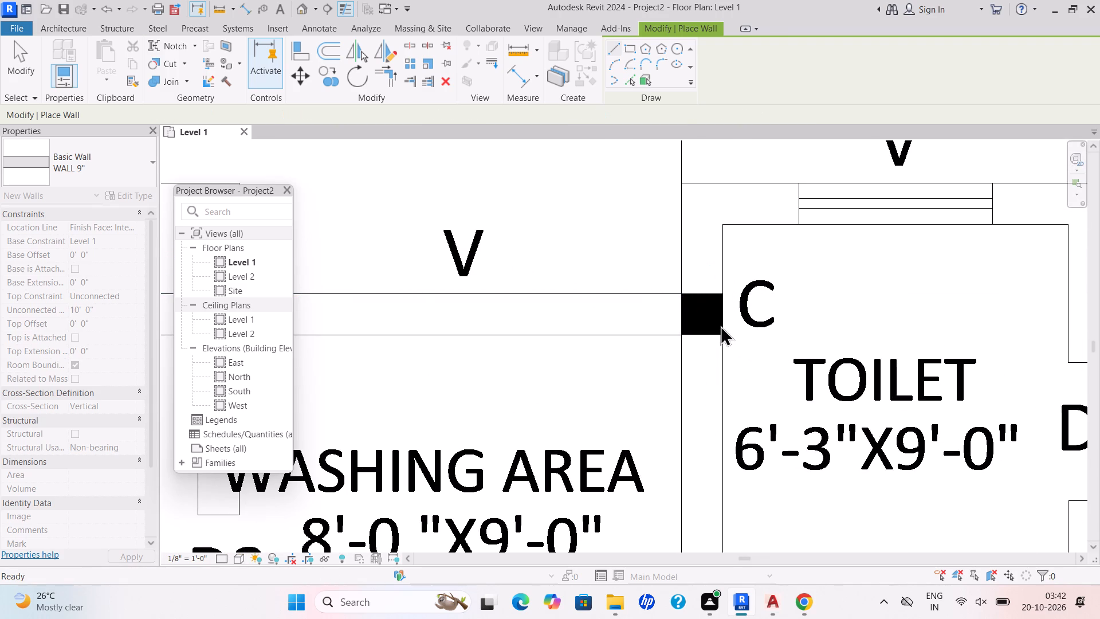
Draw walls along the projecting outer edge of the 6'-3"x9'-0" toilet and about 3'-4" down its dressing-room side to opening D2.
{"action": "left_click", "coordinate": [687, 183]}
{"action": "key", "text": "space"}
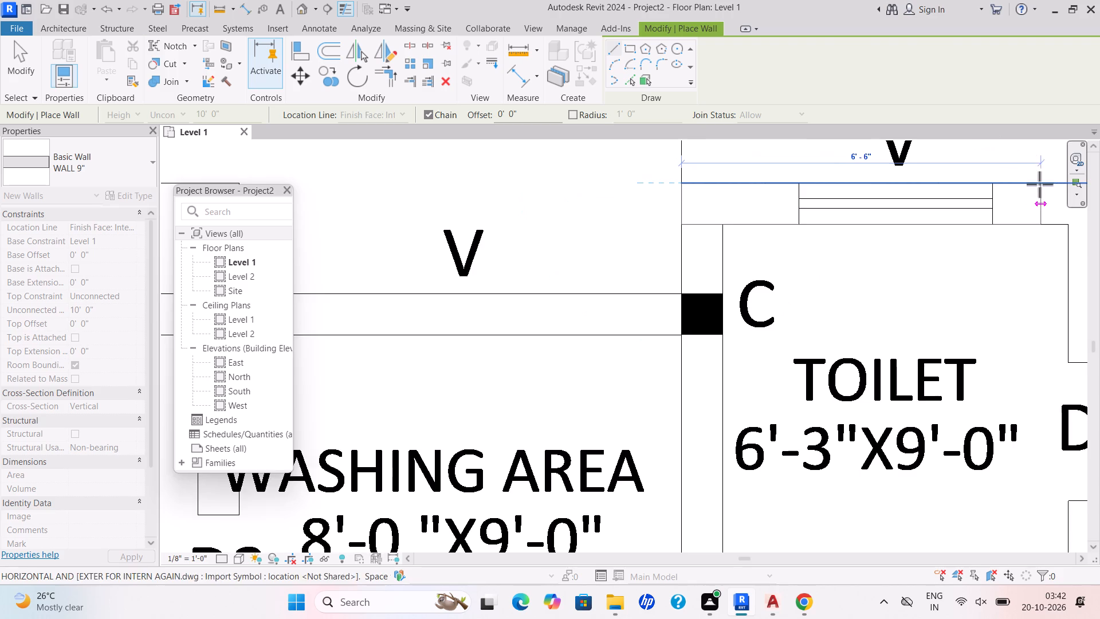
{"action": "scroll", "coordinate": [1039, 184], "scroll_direction": "down", "scroll_amount": 5}
{"action": "middle_click_drag", "start_coordinate": [1032, 186], "coordinate": [126, 421]}
{"action": "scroll", "coordinate": [847, 240], "scroll_direction": "down", "scroll_amount": 2}
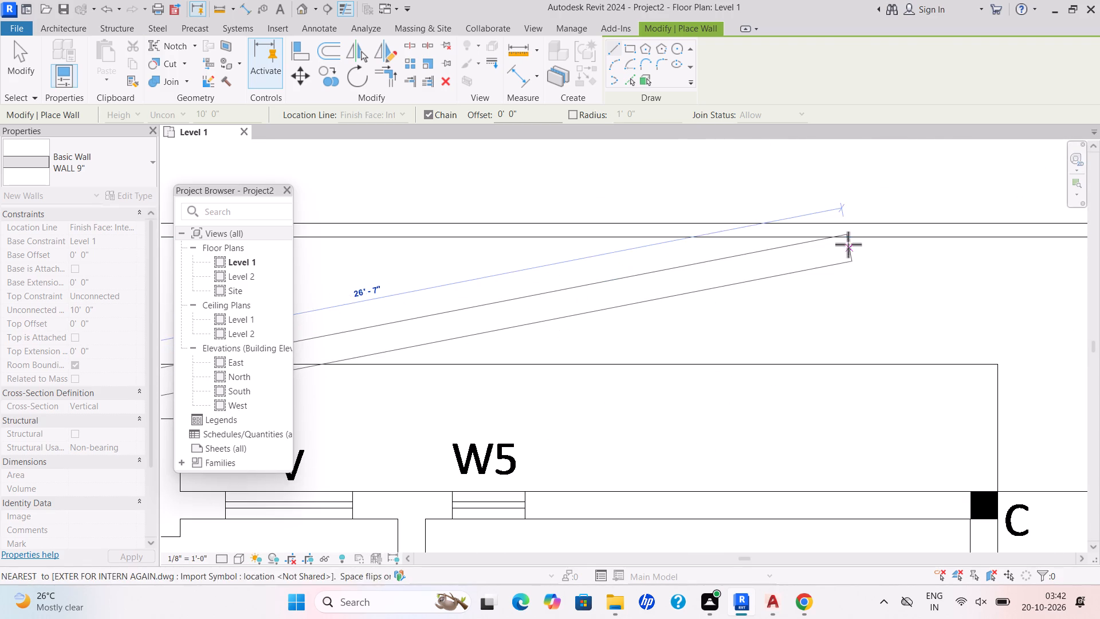
{"action": "scroll", "coordinate": [848, 244], "scroll_direction": "down", "scroll_amount": 3}
{"action": "scroll", "coordinate": [517, 335], "scroll_direction": "up", "scroll_amount": 5}
{"action": "left_click_drag", "start_coordinate": [517, 334], "coordinate": [514, 353]}
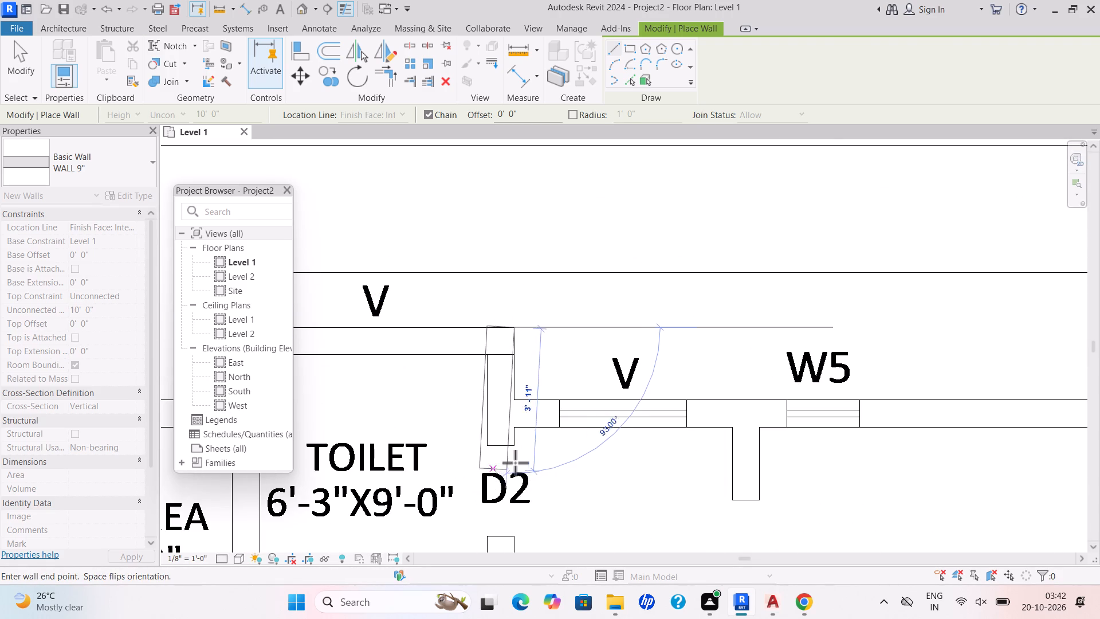
{"action": "scroll", "coordinate": [518, 447], "scroll_direction": "up", "scroll_amount": 5}
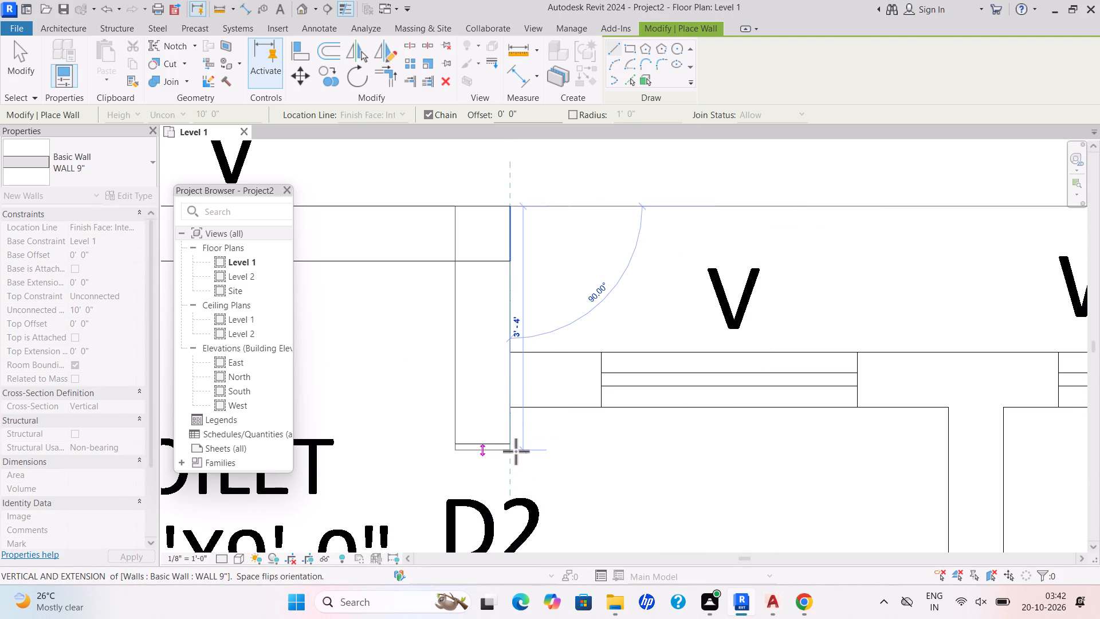
{"action": "left_click", "coordinate": [513, 445]}
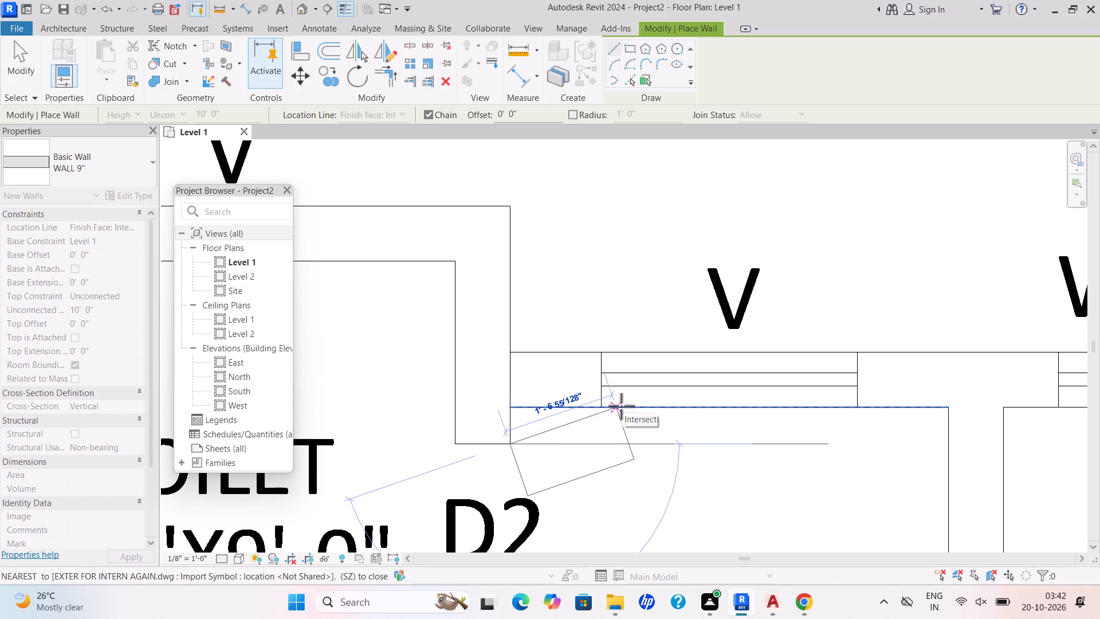
{"action": "key", "text": "Escape"}
Draw an outer wall about 22'-6" long from the toilet's return wall past the dressing room to the 15'-0"x13'-0" bedroom's corner column.
{"action": "left_click_drag", "start_coordinate": [512, 354], "coordinate": [535, 361]}
{"action": "key", "text": "space"}
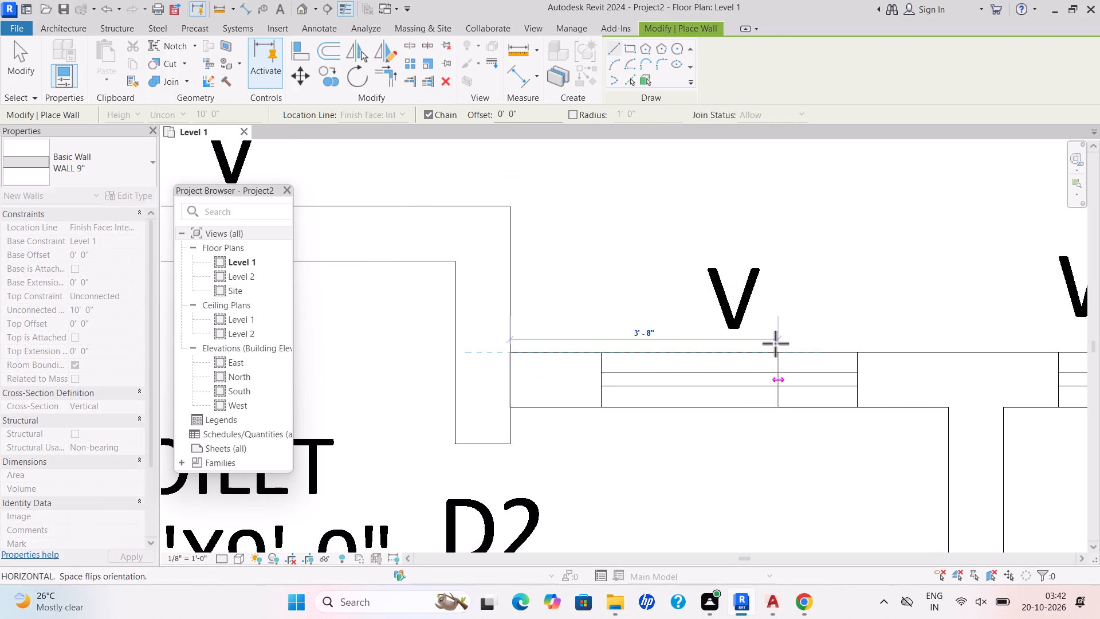
{"action": "scroll", "coordinate": [866, 361], "scroll_direction": "down", "scroll_amount": 6}
{"action": "middle_click_drag", "start_coordinate": [861, 369], "coordinate": [260, 366]}
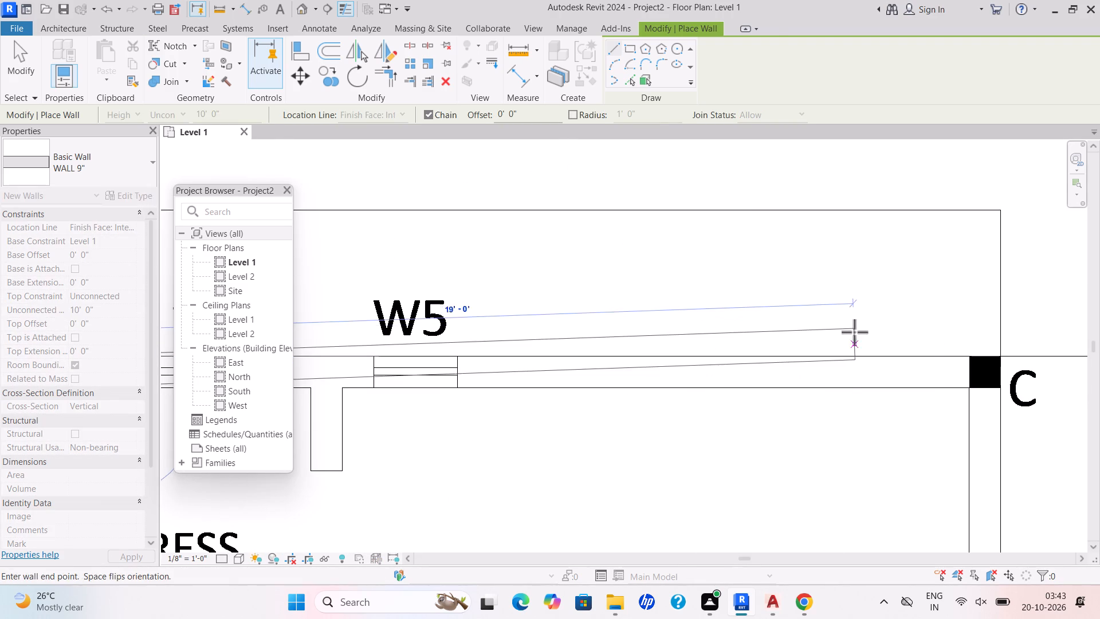
{"action": "scroll", "coordinate": [774, 356], "scroll_direction": "down", "scroll_amount": 8}
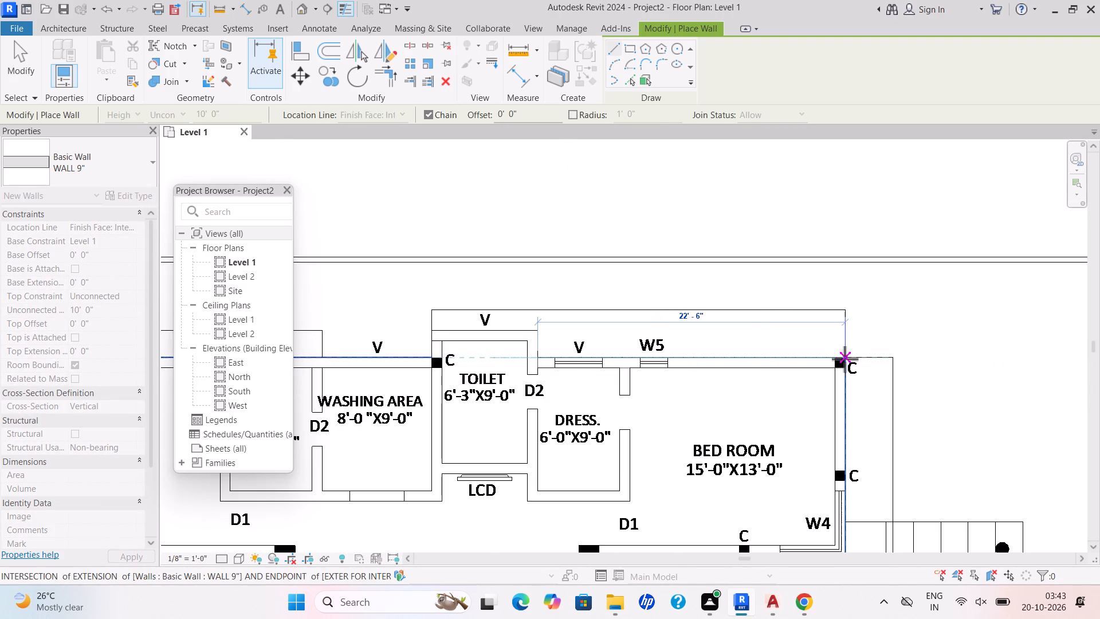
{"action": "scroll", "coordinate": [844, 359], "scroll_direction": "up", "scroll_amount": 5}
{"action": "left_click", "coordinate": [843, 359]}
{"action": "key", "text": "Escape"}
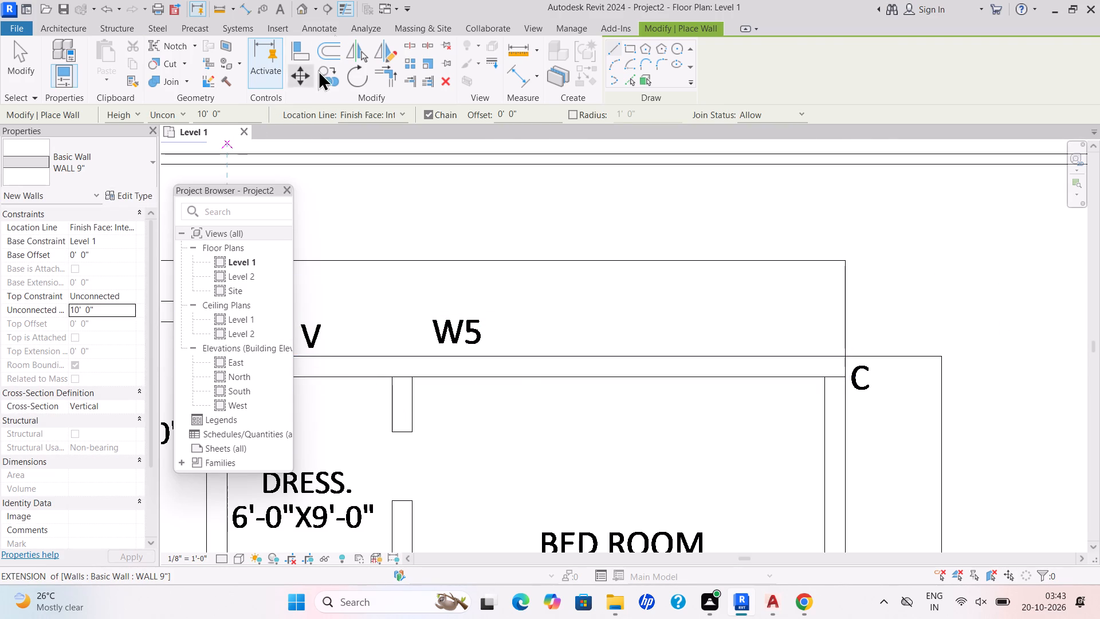
Open the default 3D view, set its visual style to Shaded and end the wall command.
{"action": "left_click", "coordinate": [298, 10]}
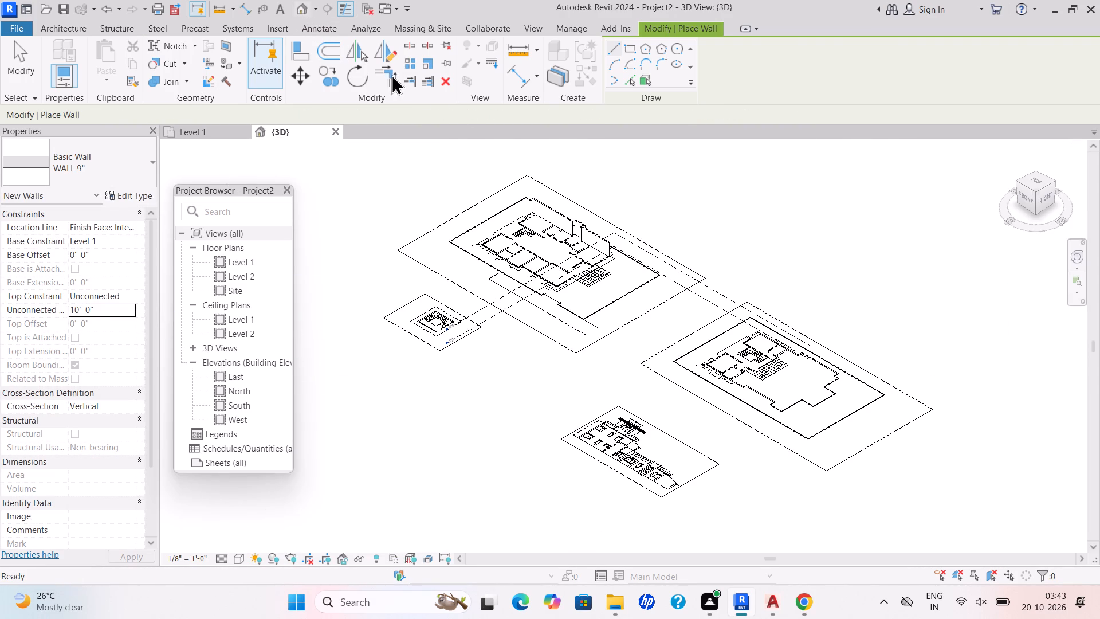
{"action": "scroll", "coordinate": [591, 261], "scroll_direction": "up", "scroll_amount": 6}
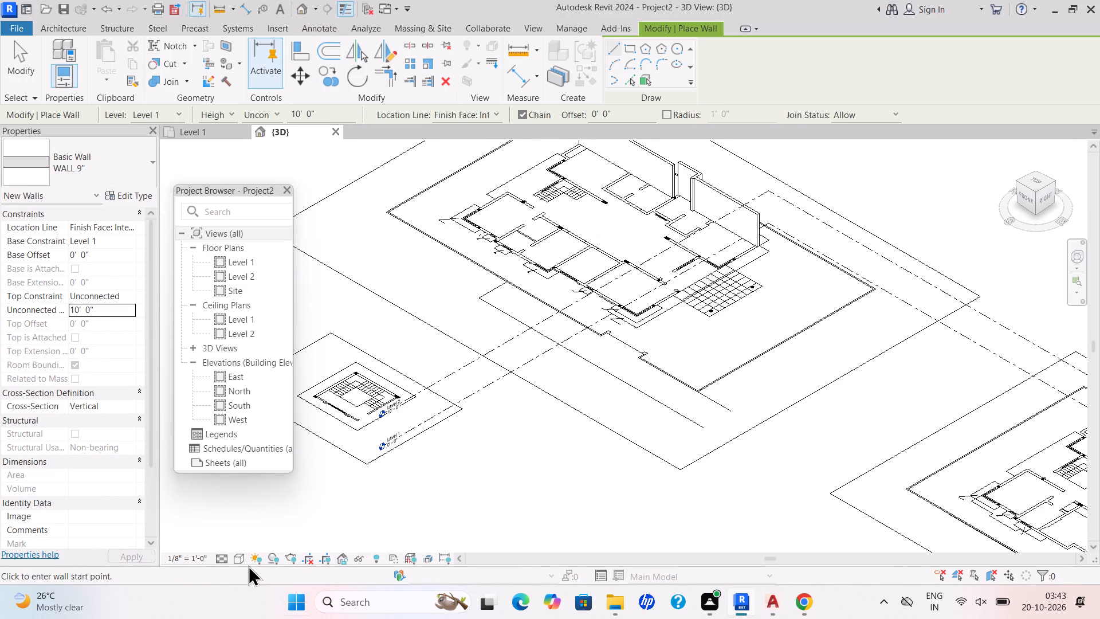
{"action": "left_click", "coordinate": [241, 557]}
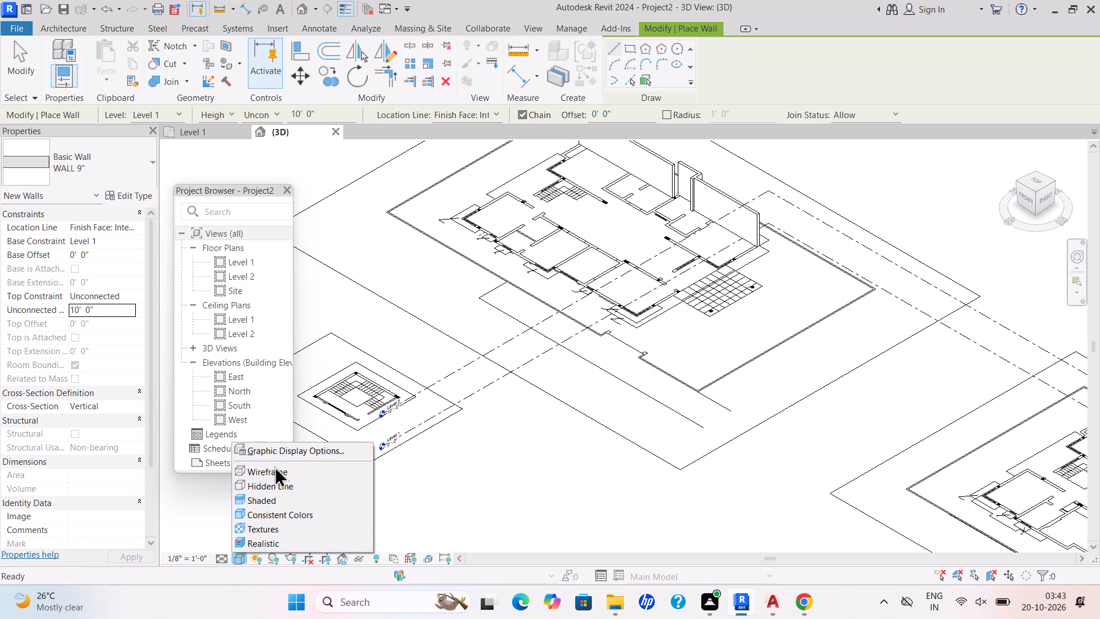
{"action": "left_click", "coordinate": [284, 502]}
{"action": "middle_click_drag", "start_coordinate": [561, 374], "coordinate": [543, 416]}
{"action": "key", "text": "Escape"}
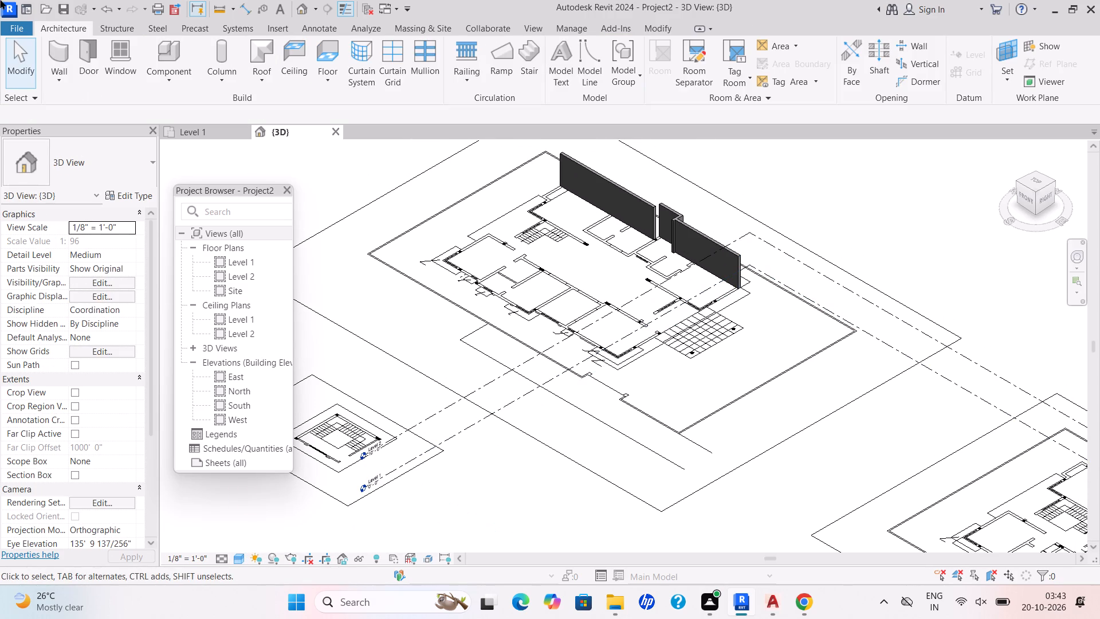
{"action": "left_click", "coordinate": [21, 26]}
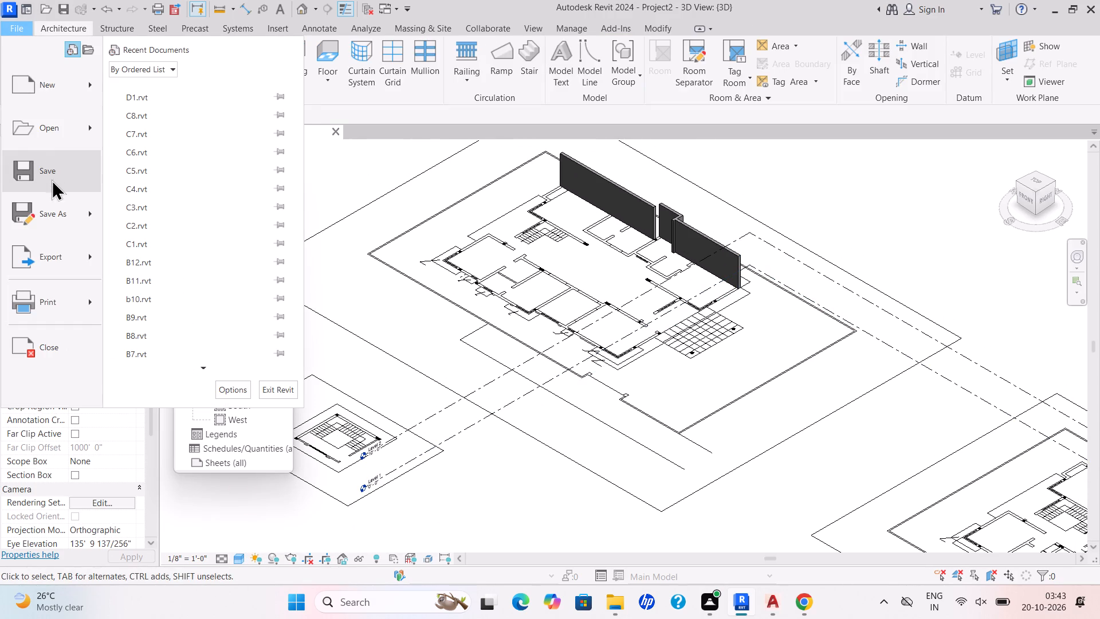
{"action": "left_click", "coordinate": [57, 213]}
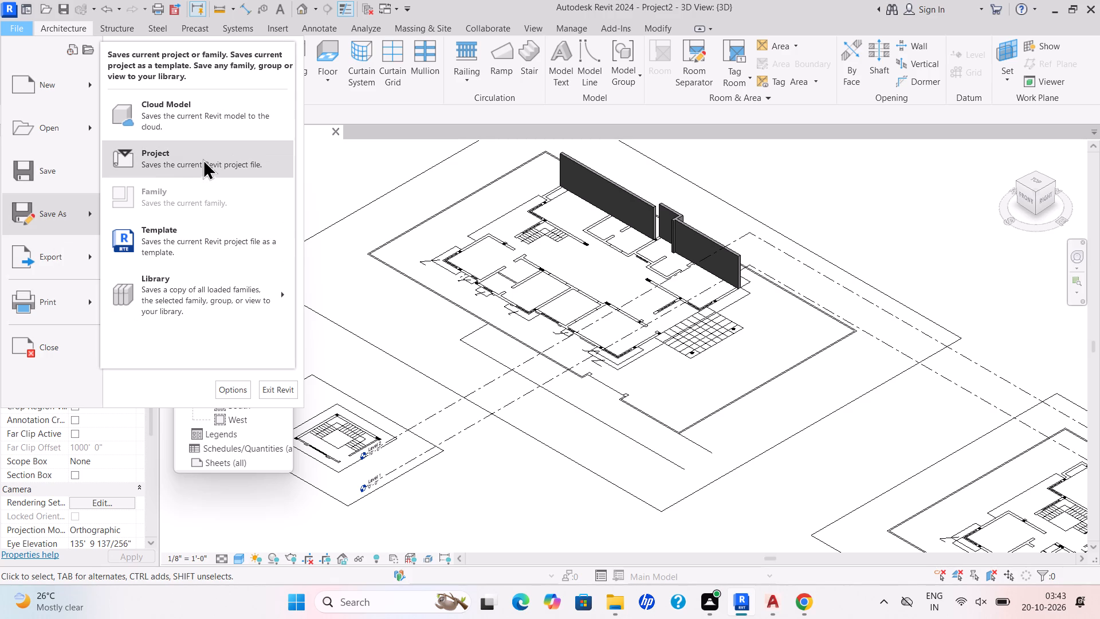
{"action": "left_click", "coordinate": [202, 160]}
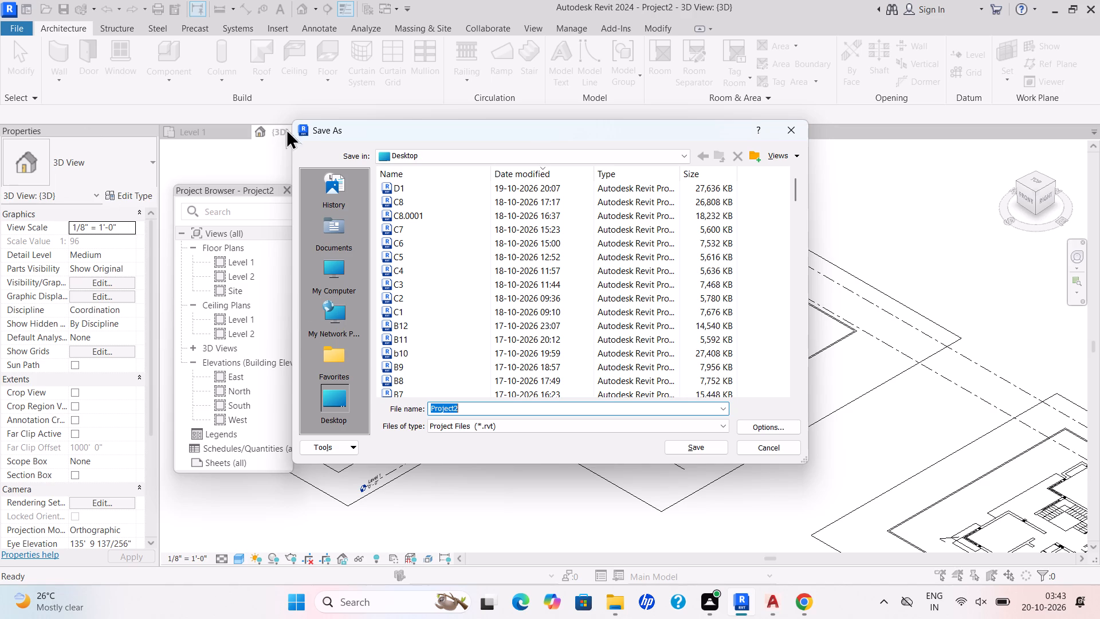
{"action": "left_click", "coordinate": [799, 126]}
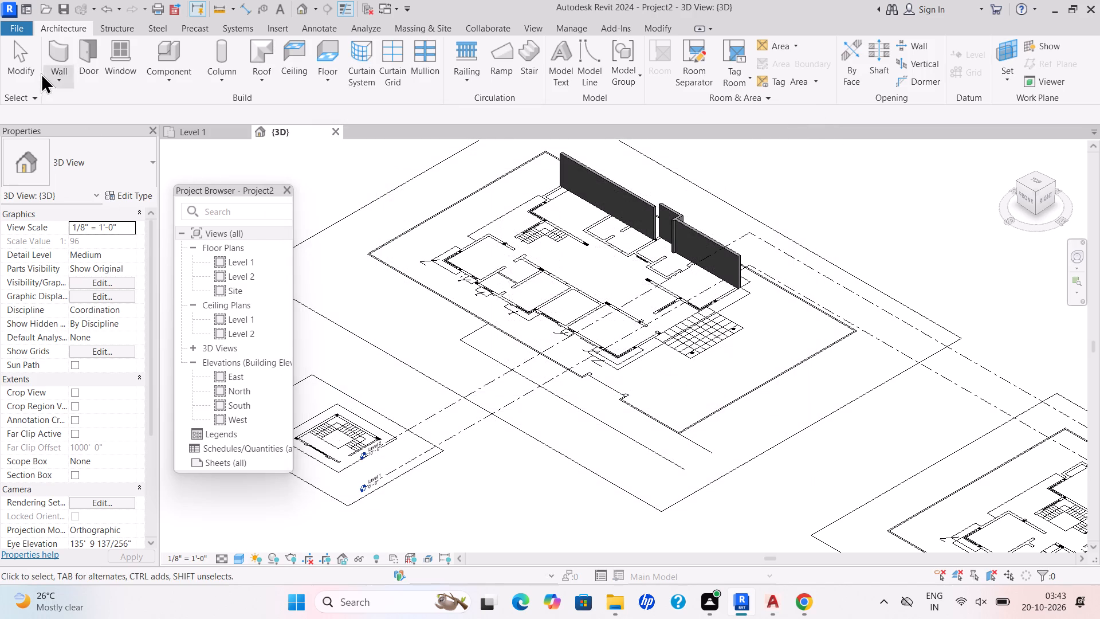
Save the model as a Revit project file named "EXTERIOR INTERN AGAIN" on the Desktop.
{"action": "left_click", "coordinate": [15, 28]}
{"action": "left_click", "coordinate": [54, 219]}
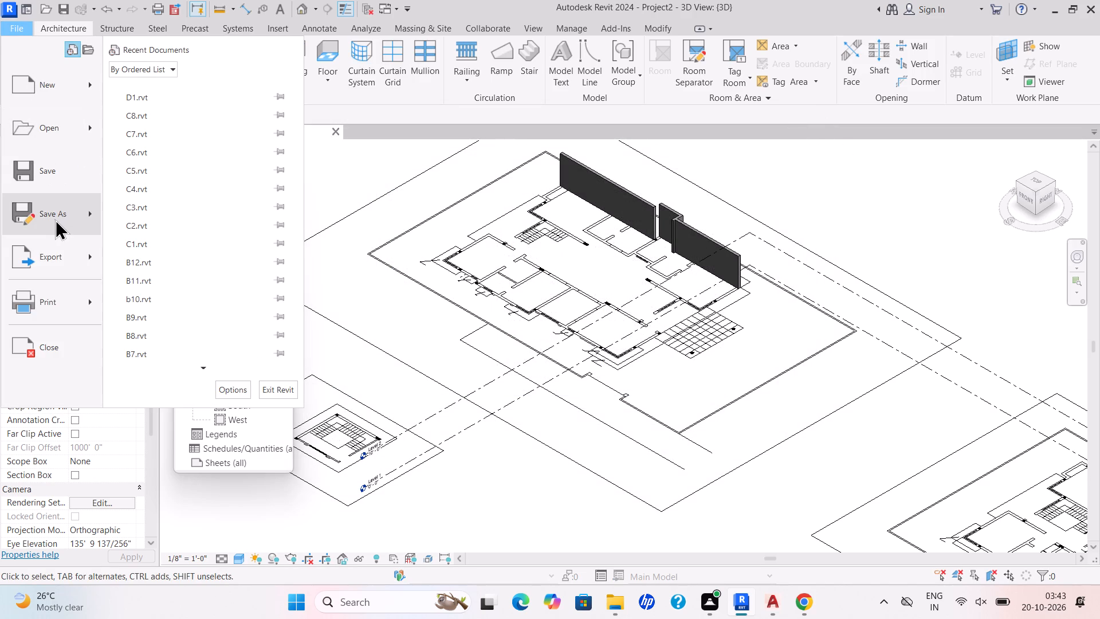
{"action": "left_click", "coordinate": [156, 161]}
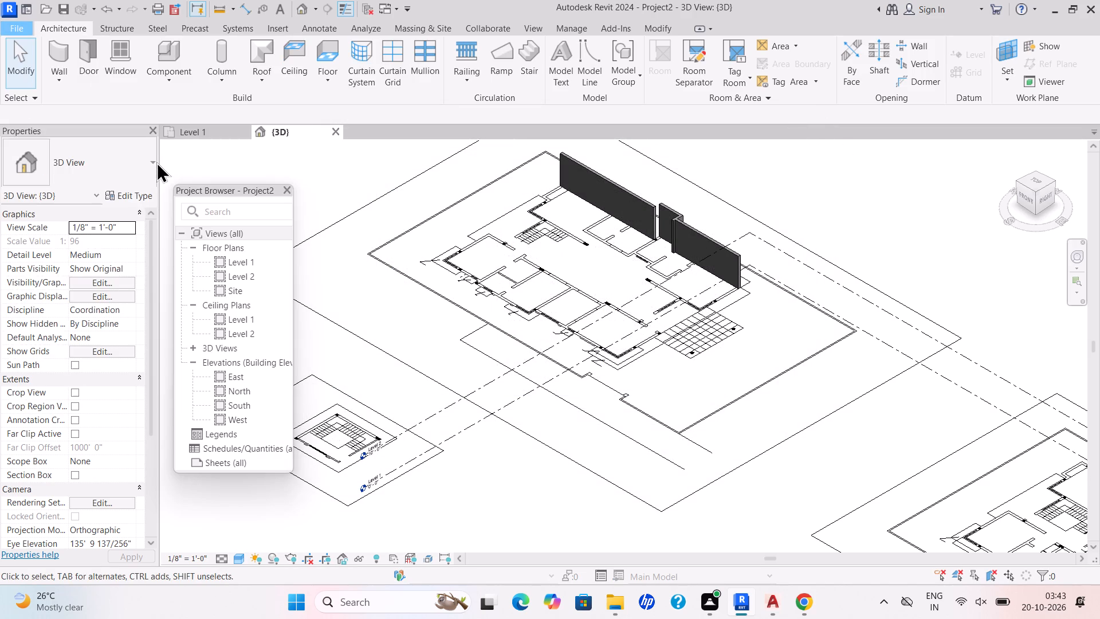
{"action": "double_click", "coordinate": [343, 413]}
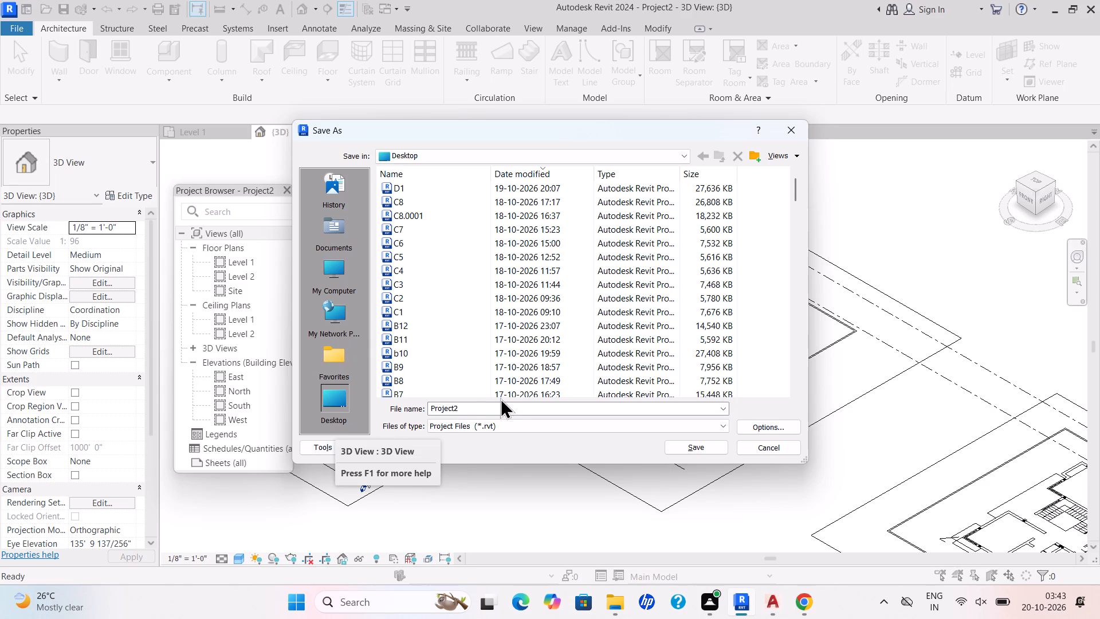
{"action": "left_click", "coordinate": [482, 402]}
{"action": "key", "text": "BackSpace"}
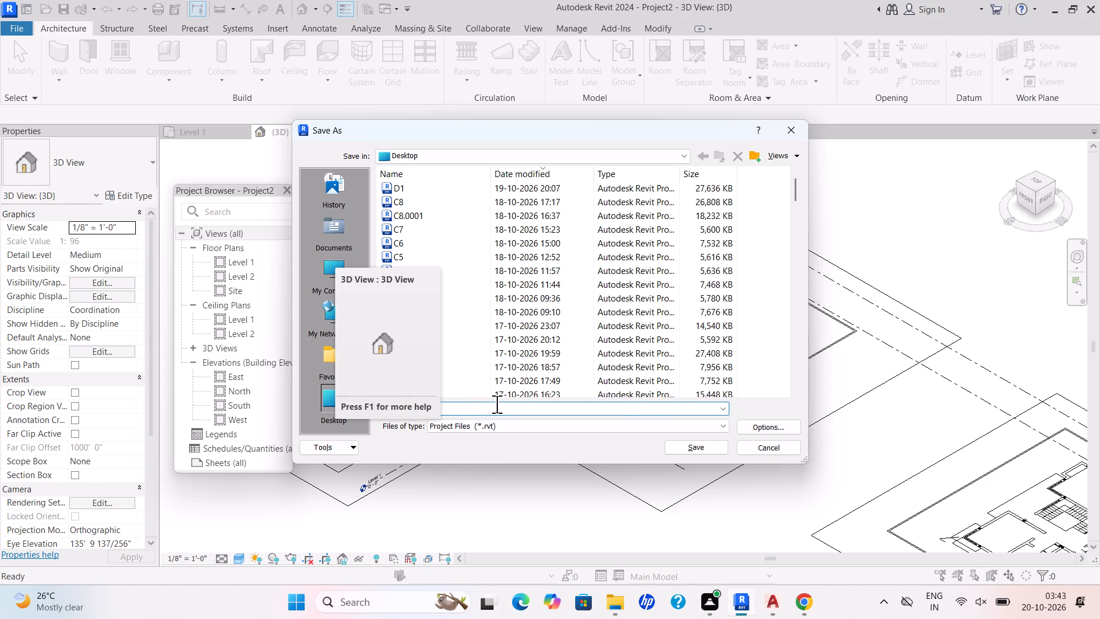
{"action": "type", "text": "EXTERIOR"}
{"action": "key", "text": "space"}
{"action": "key", "text": "space"}
{"action": "type", "text": "INTERN AG"}
{"action": "type", "text": "AIN"}
{"action": "left_click", "coordinate": [545, 412]}
{"action": "left_click", "coordinate": [696, 450]}
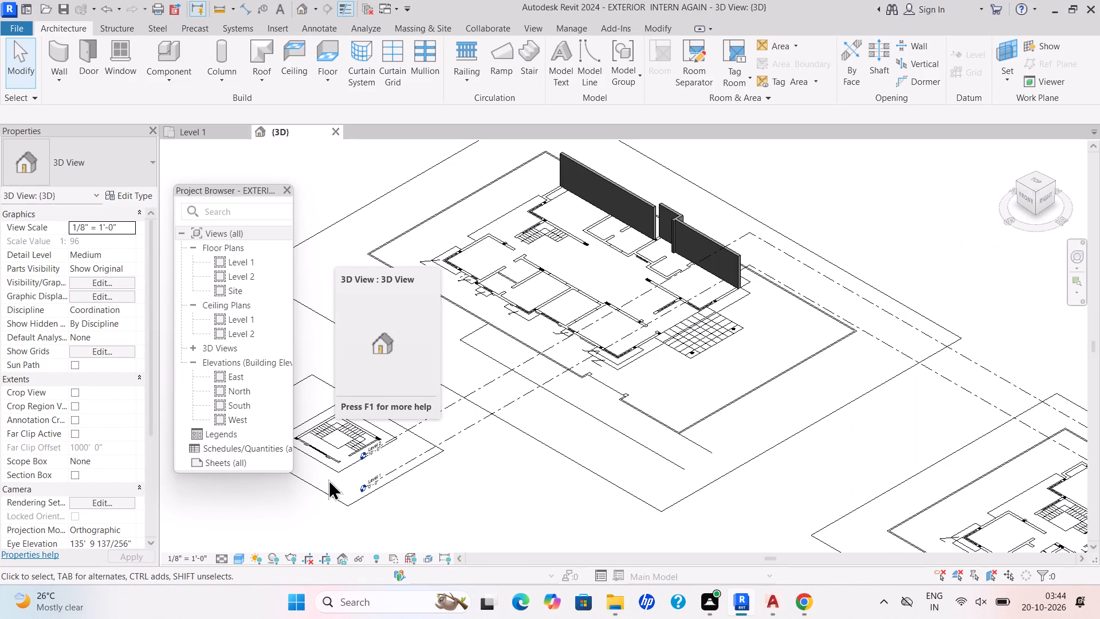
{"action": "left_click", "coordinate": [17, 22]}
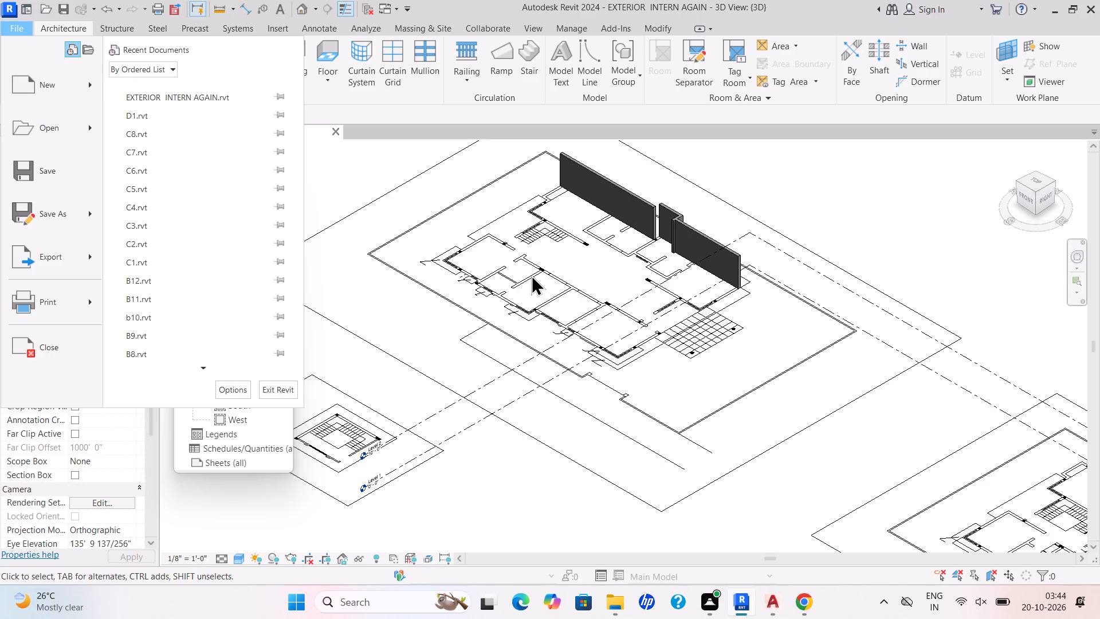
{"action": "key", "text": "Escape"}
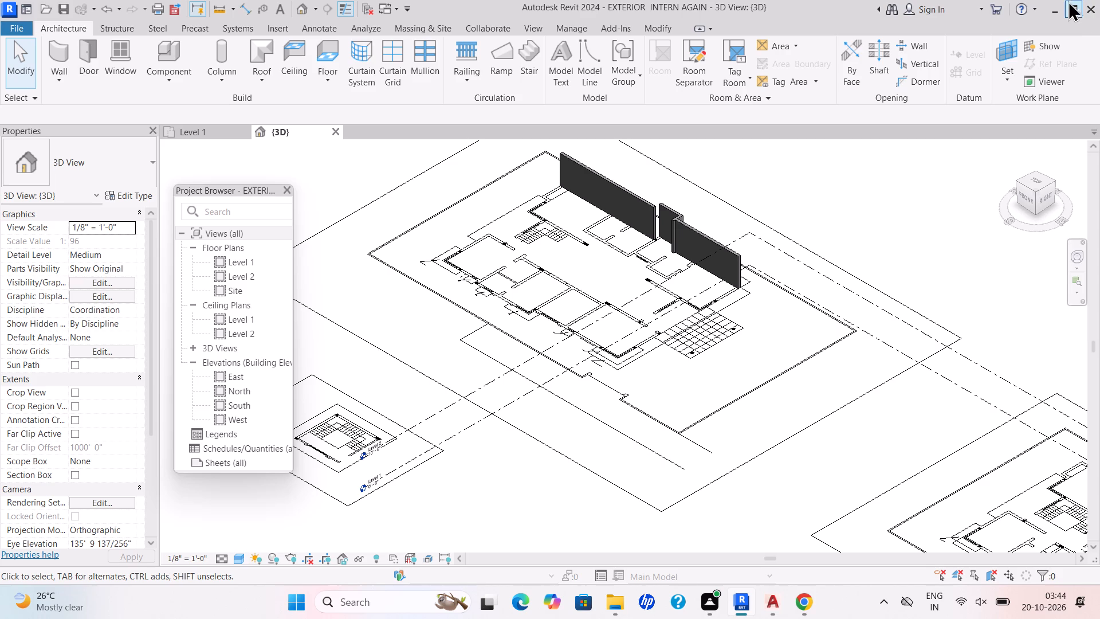
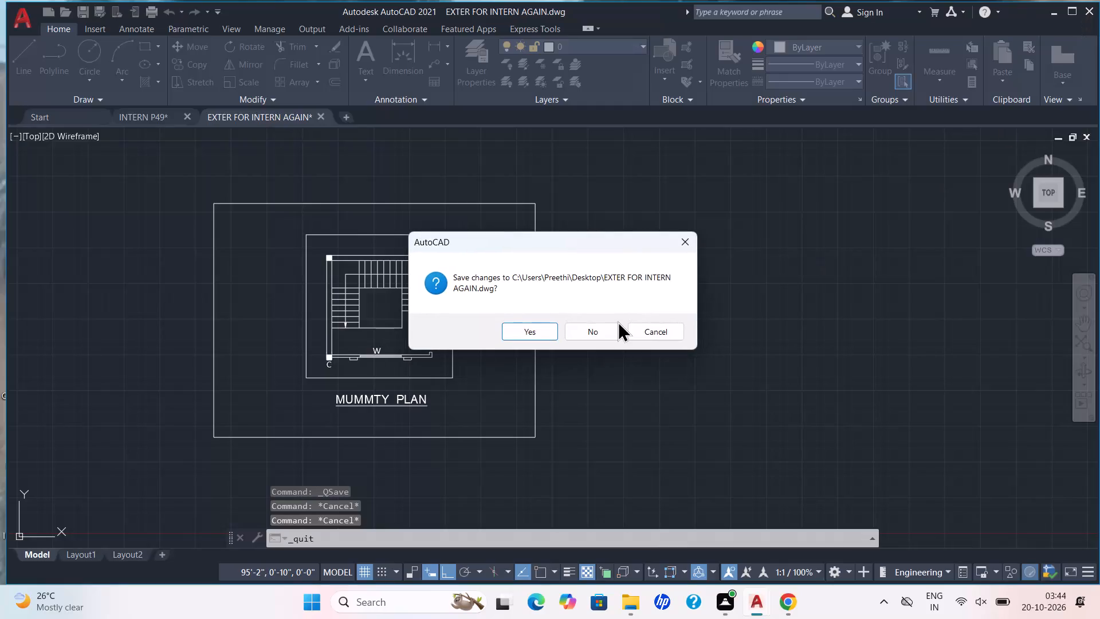
Close AutoCAD without saving the changes to EXTER FOR INTERN AGAIN.dwg and INTERN P49.dwg.
{"action": "left_click", "coordinate": [600, 332]}
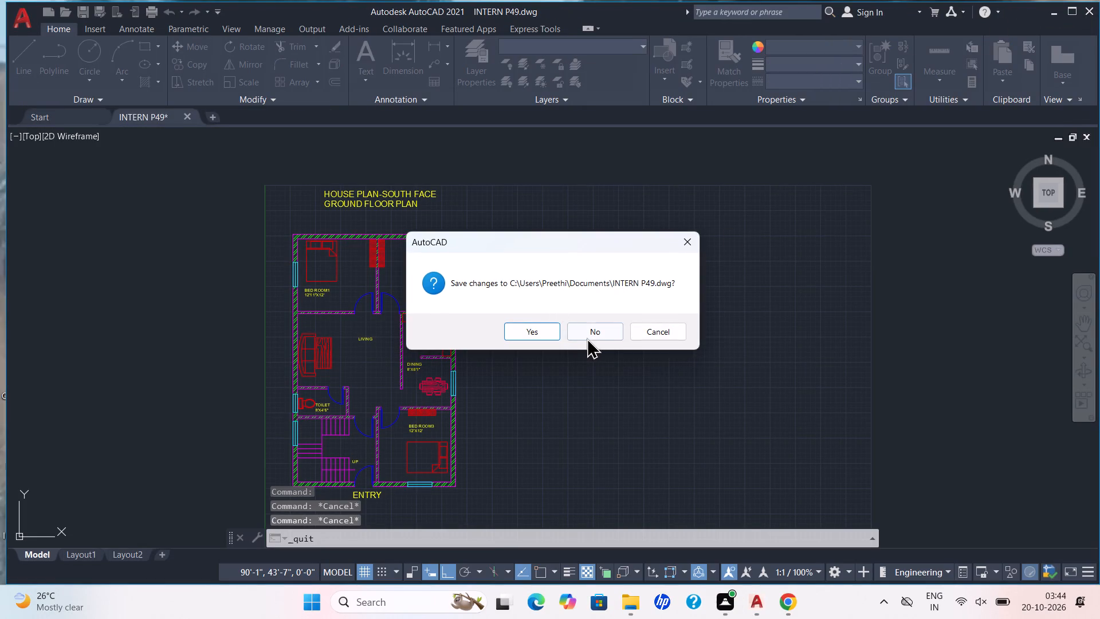
{"action": "left_click", "coordinate": [597, 335]}
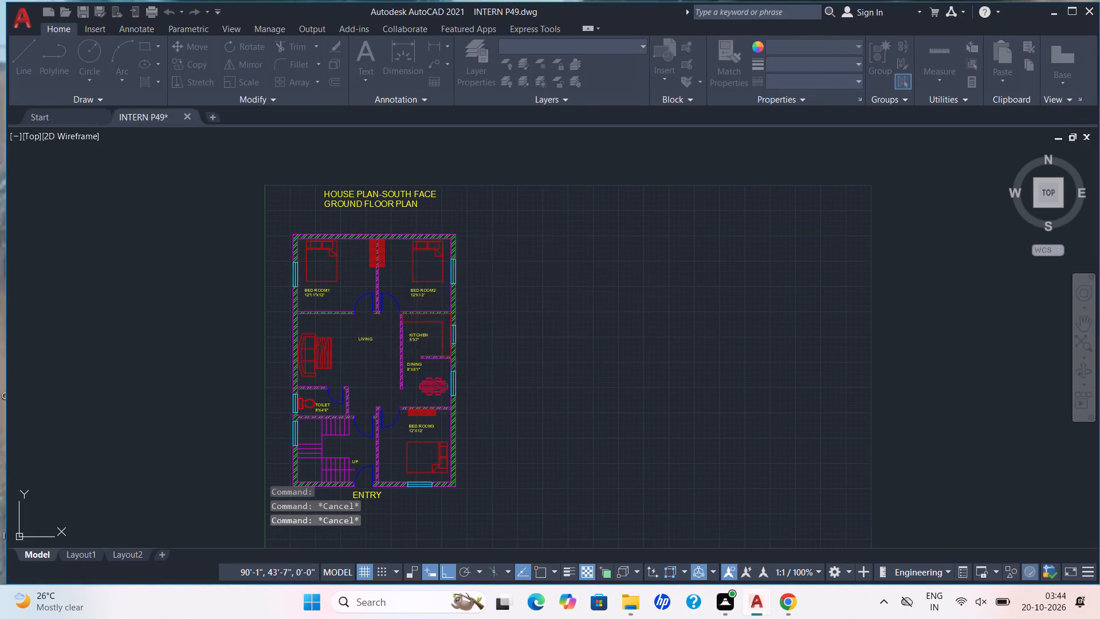
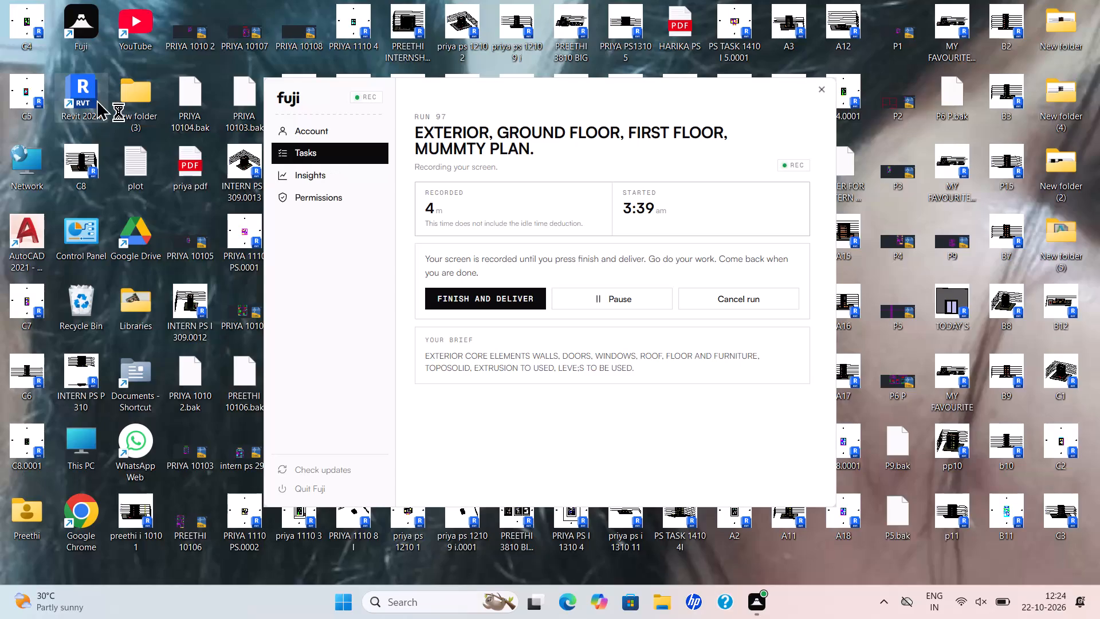
Launch Revit 2024 and open the recent project EXTERIOR INTERN AGAIN.
{"action": "triple_click", "coordinate": [74, 77]}
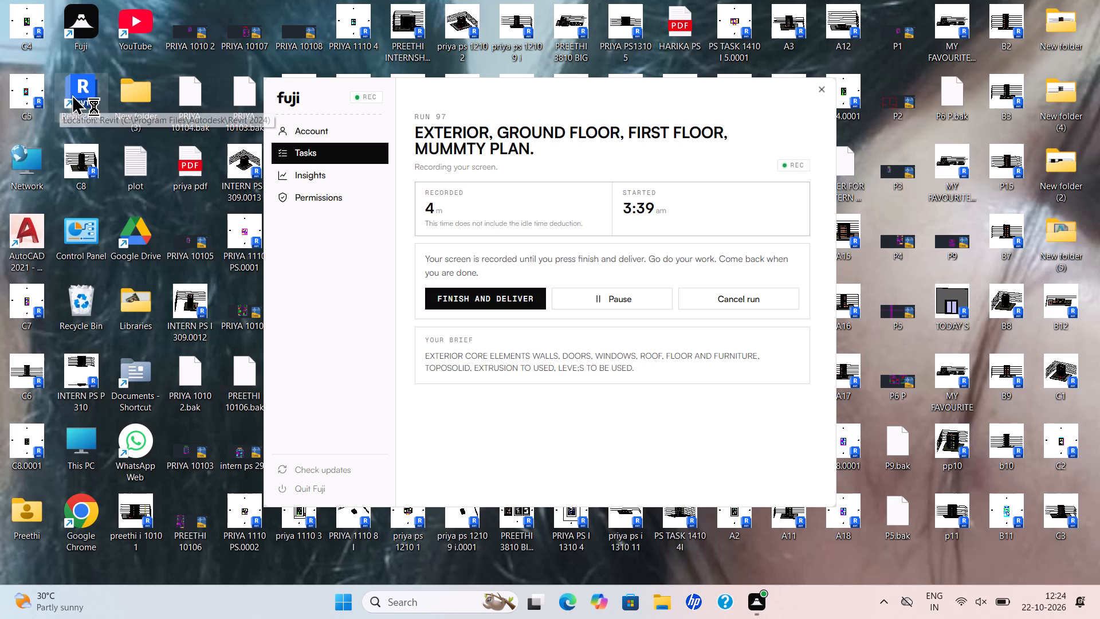
{"action": "triple_click", "coordinate": [81, 85]}
{"action": "triple_click", "coordinate": [81, 84]}
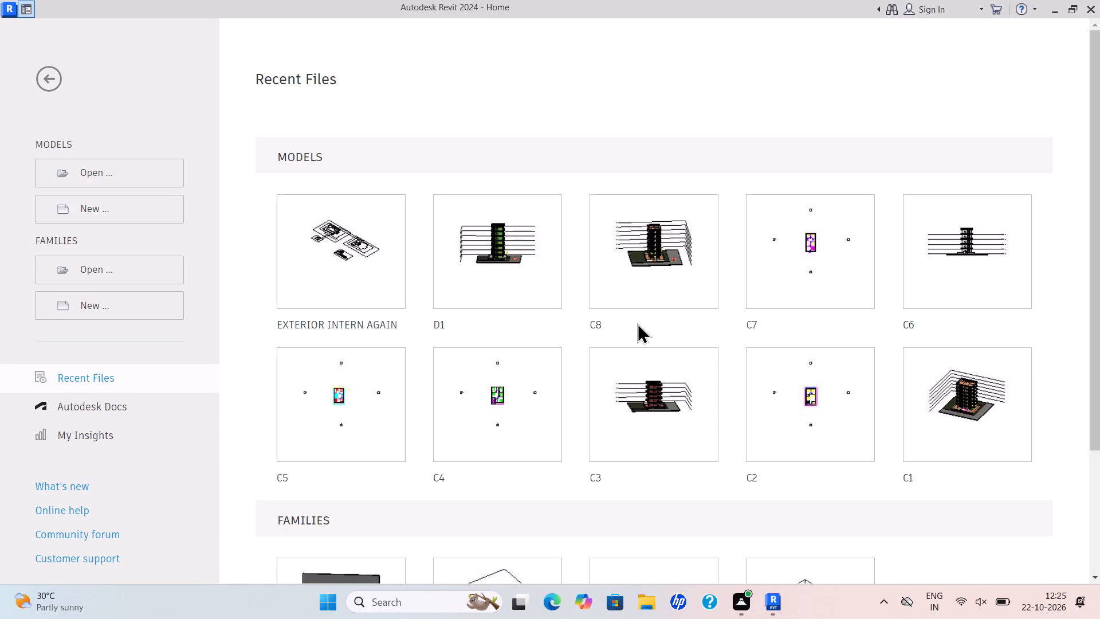
{"action": "left_click", "coordinate": [375, 295]}
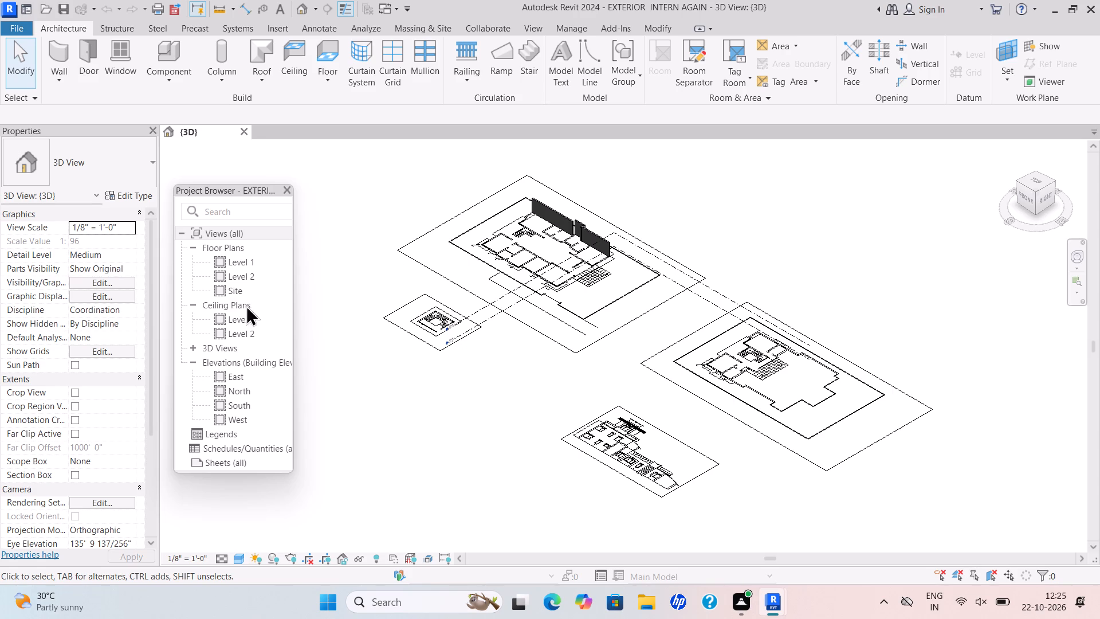
Open the Level 1 floor plan view.
{"action": "scroll", "coordinate": [587, 269], "scroll_direction": "up", "scroll_amount": 6}
{"action": "scroll", "coordinate": [632, 247], "scroll_direction": "up", "scroll_amount": 4}
{"action": "scroll", "coordinate": [645, 247], "scroll_direction": "down", "scroll_amount": 4}
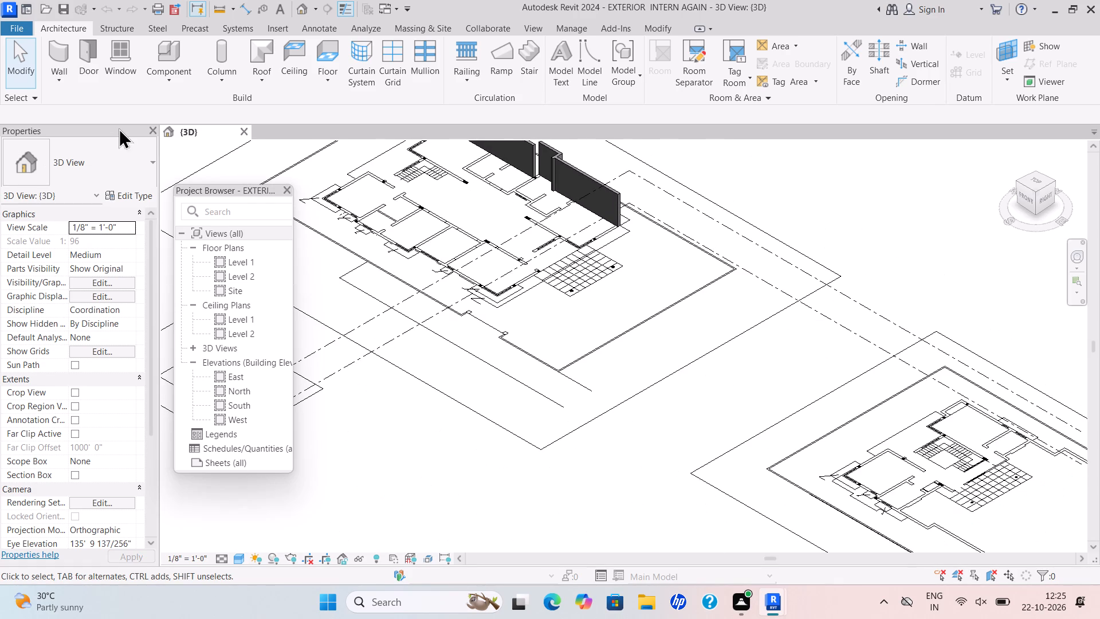
{"action": "triple_click", "coordinate": [257, 256]}
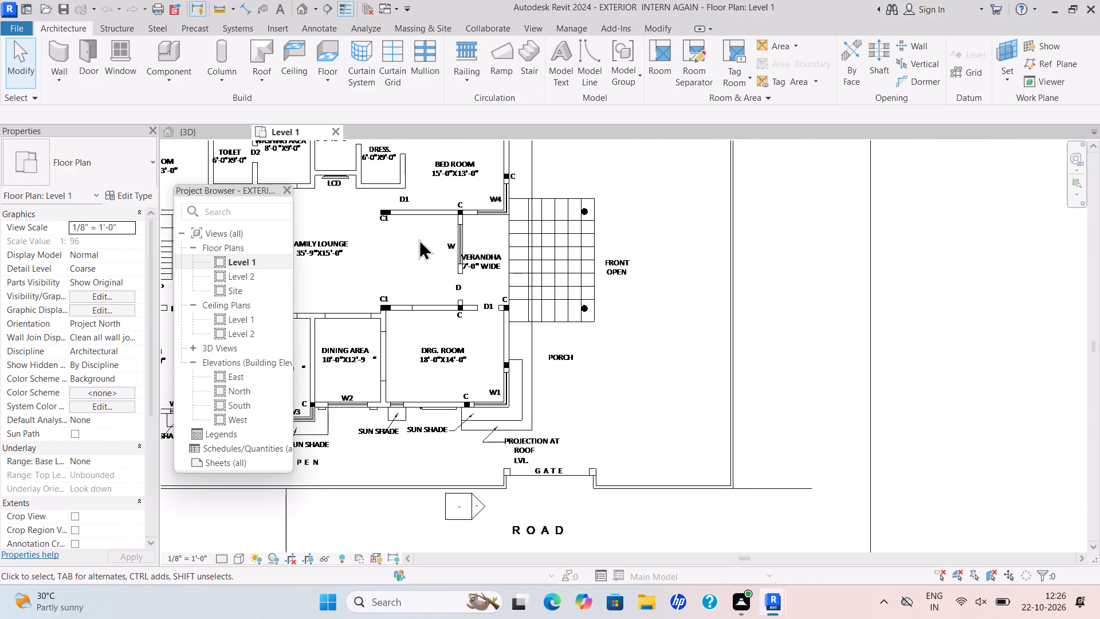
{"action": "scroll", "coordinate": [419, 239], "scroll_direction": "down", "scroll_amount": 6}
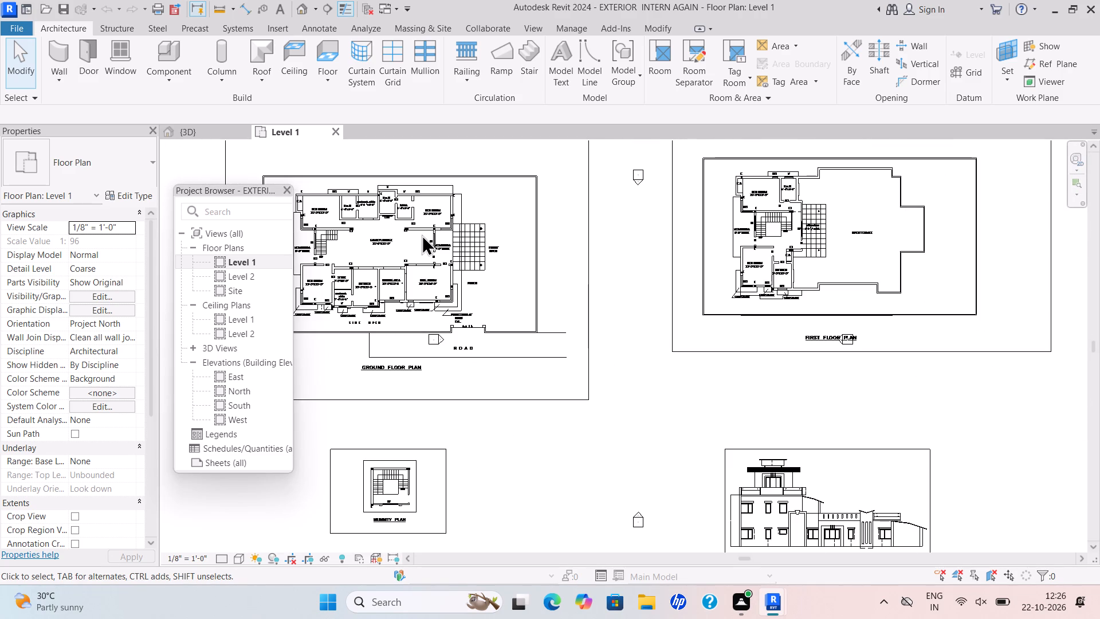
Start a wall and duplicate its type WALL 9" as WALL 9" 2, keeping the 9" structure layer.
{"action": "key", "text": "Escape"}
{"action": "left_click", "coordinate": [57, 74]}
{"action": "left_click", "coordinate": [79, 111]}
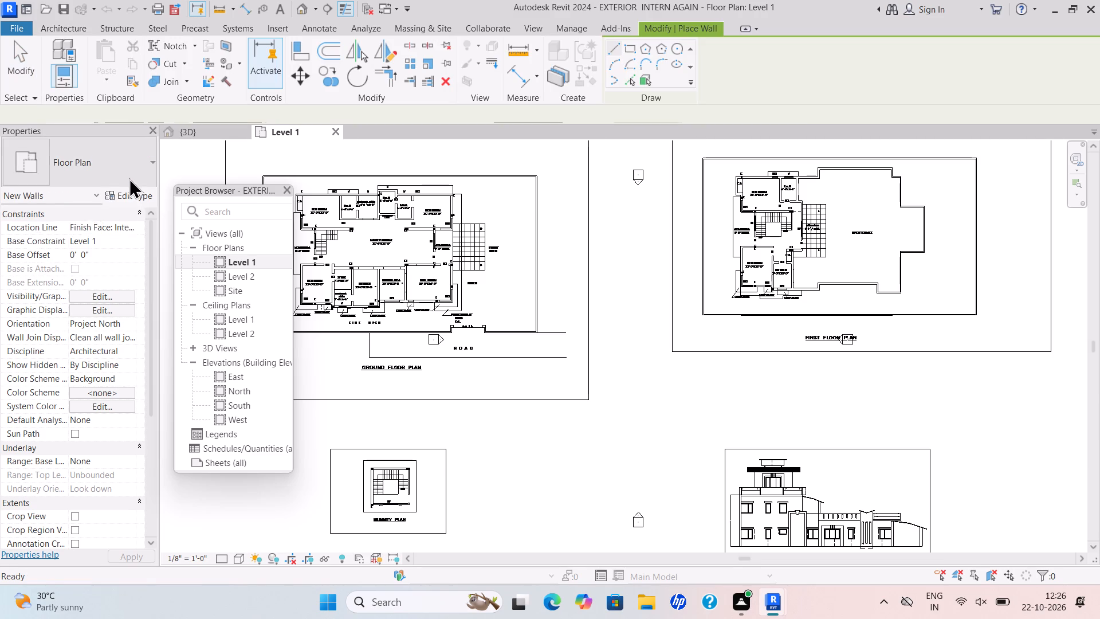
{"action": "left_click", "coordinate": [146, 194]}
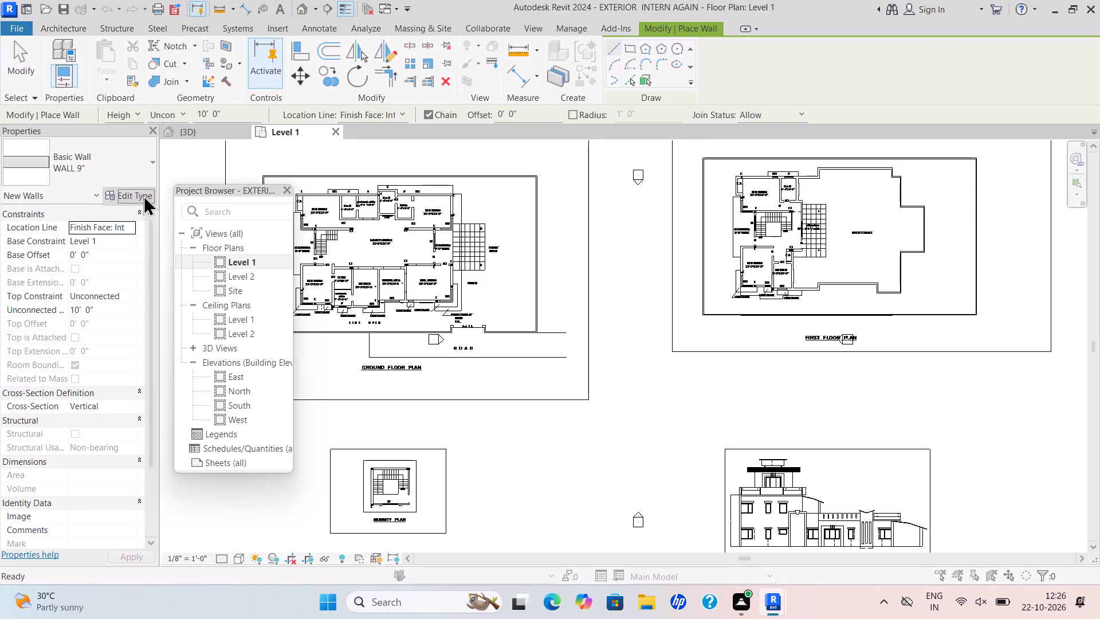
{"action": "left_click", "coordinate": [919, 131]}
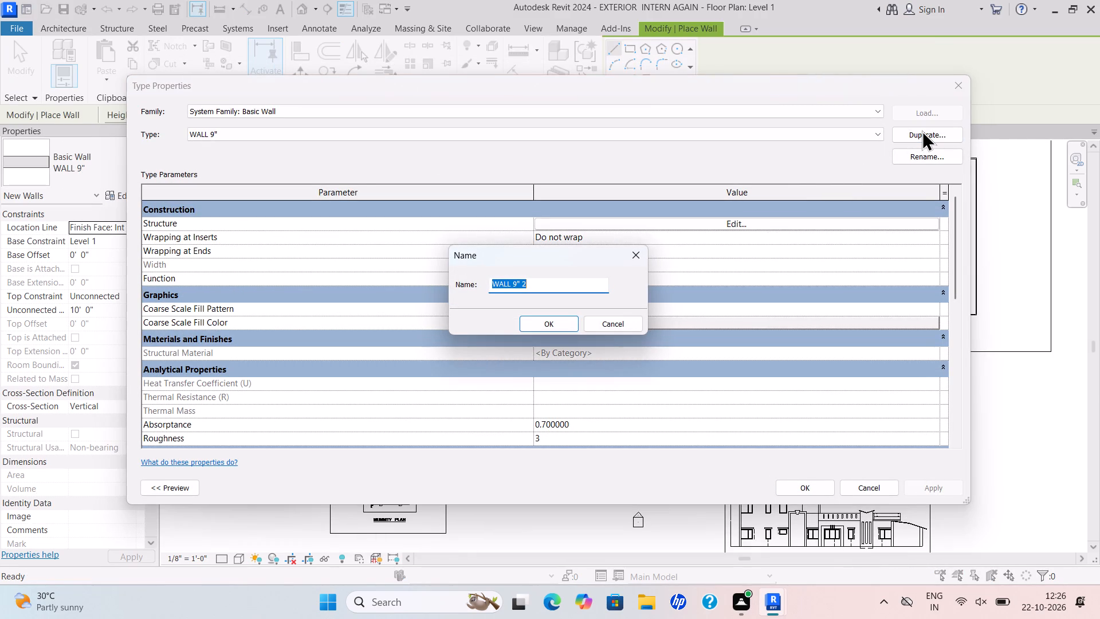
{"action": "left_click", "coordinate": [530, 327]}
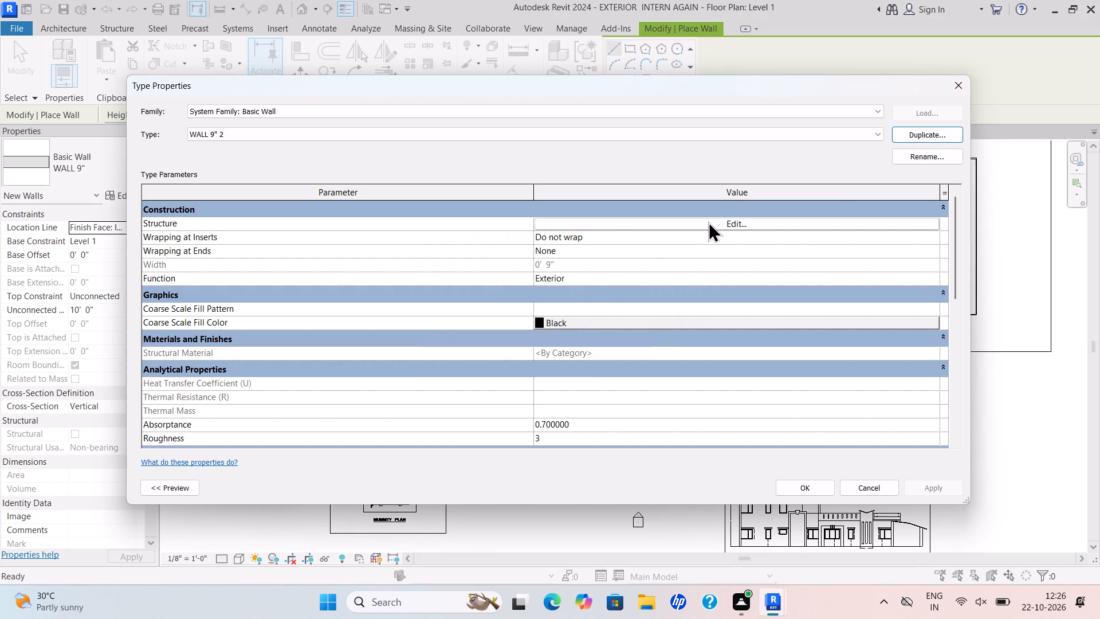
{"action": "left_click", "coordinate": [740, 221]}
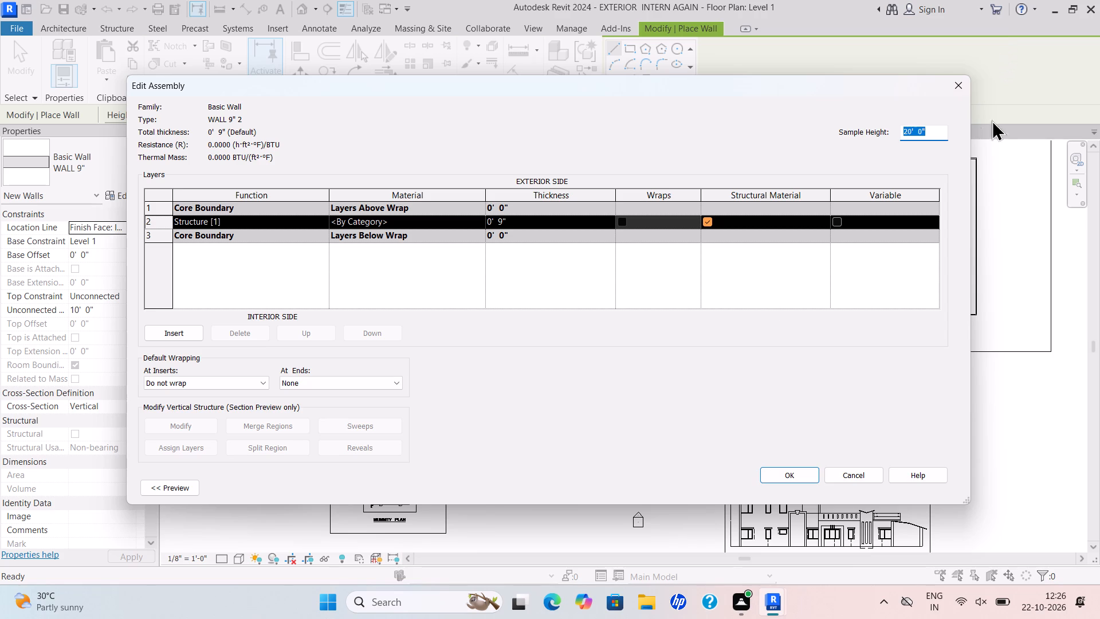
{"action": "left_click", "coordinate": [778, 476]}
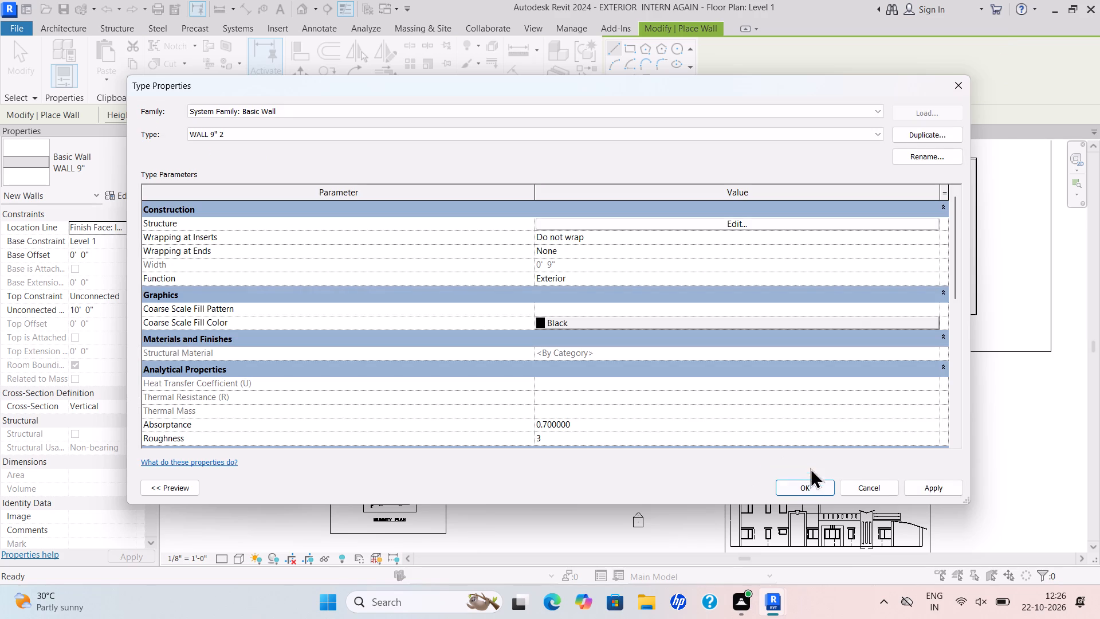
{"action": "left_click", "coordinate": [942, 488]}
{"action": "left_click", "coordinate": [810, 487]}
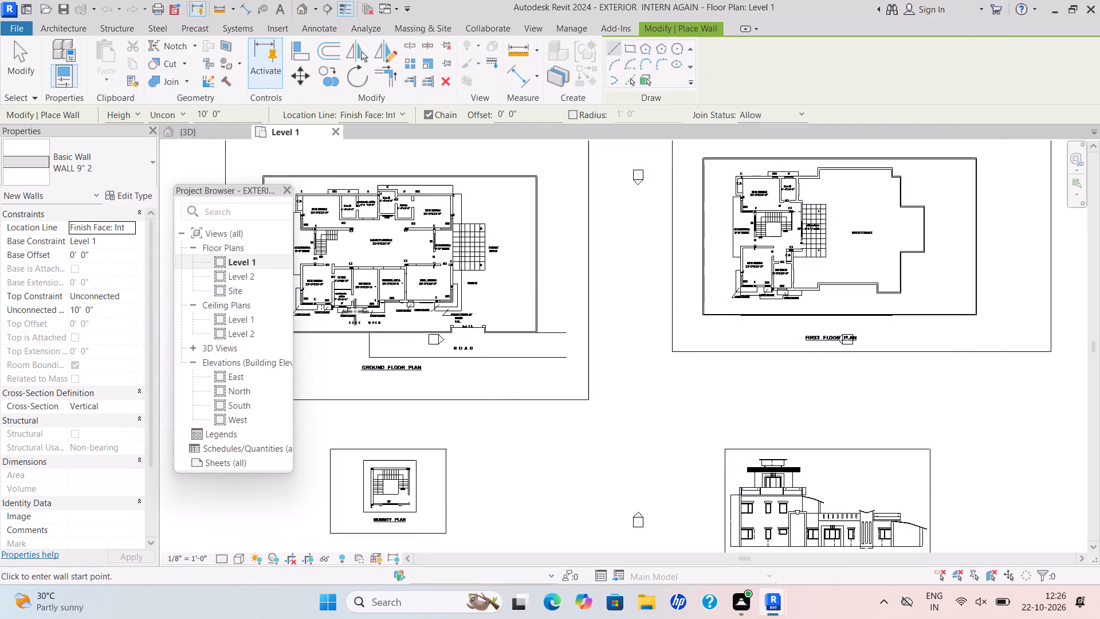
Set the new walls' location line to Finish Face: Interior, with the top constraint Unconnected.
{"action": "scroll", "coordinate": [327, 177], "scroll_direction": "up", "scroll_amount": 5}
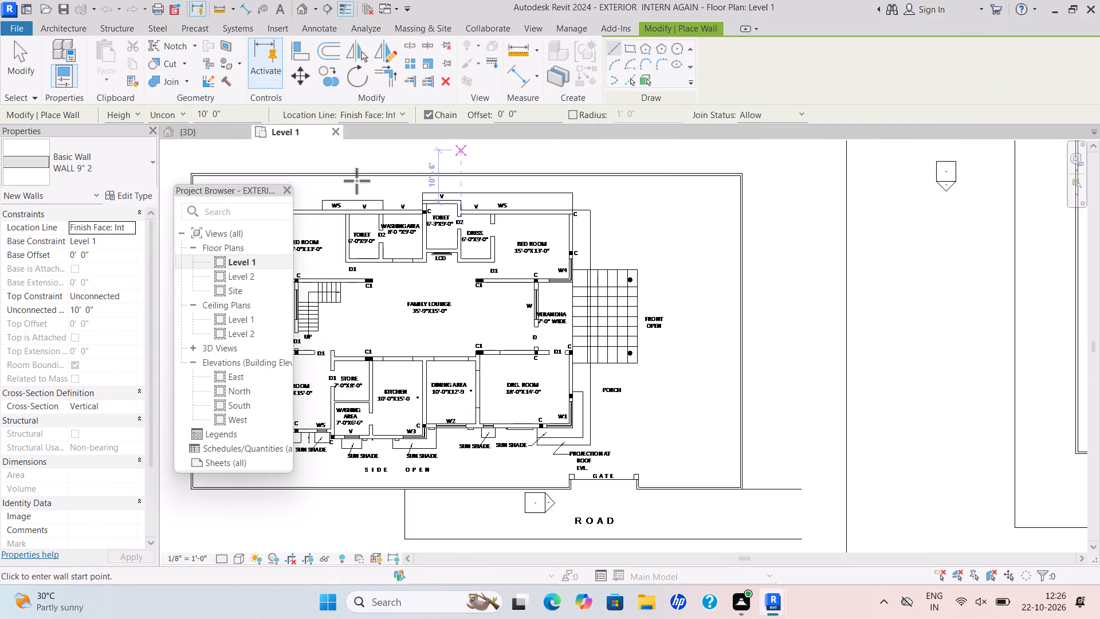
{"action": "left_click", "coordinate": [124, 224]}
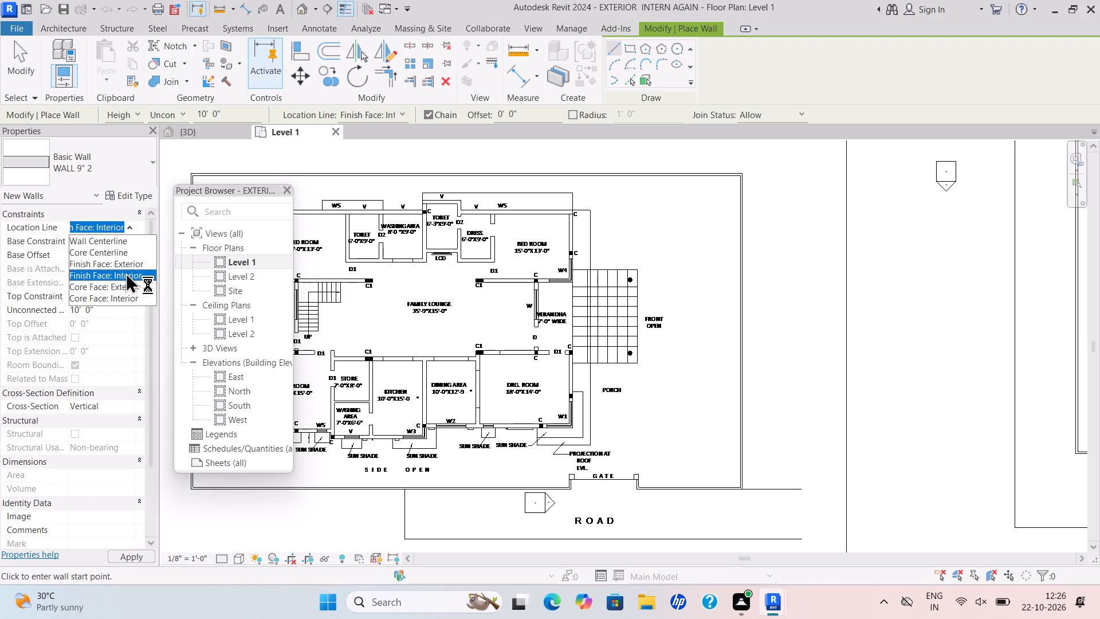
{"action": "left_click", "coordinate": [125, 272]}
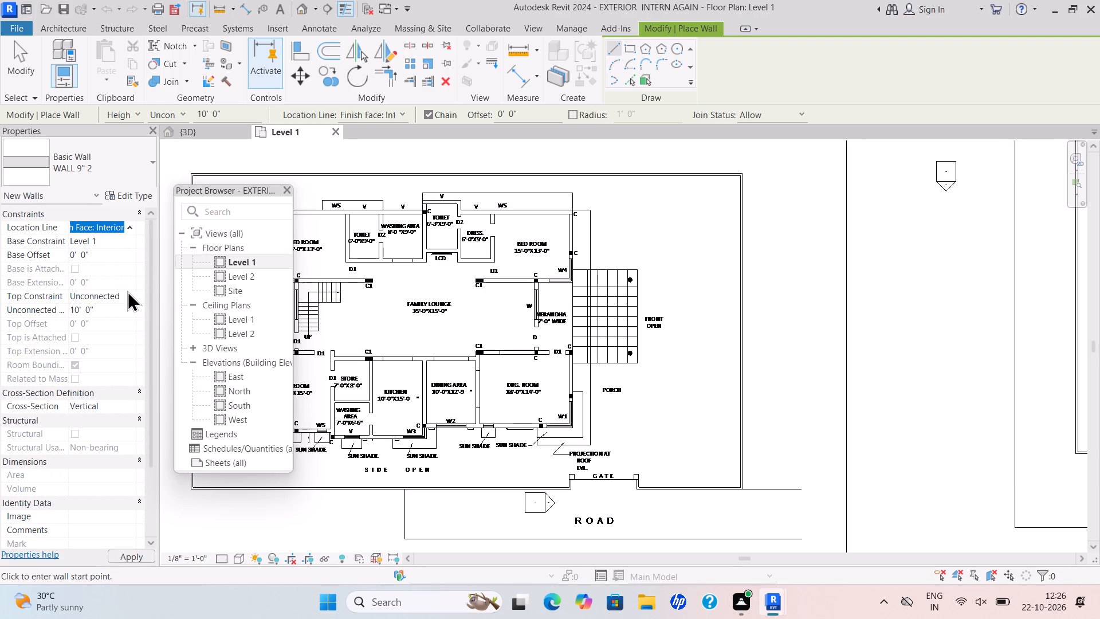
{"action": "left_click", "coordinate": [127, 291]}
{"action": "left_click", "coordinate": [122, 309]}
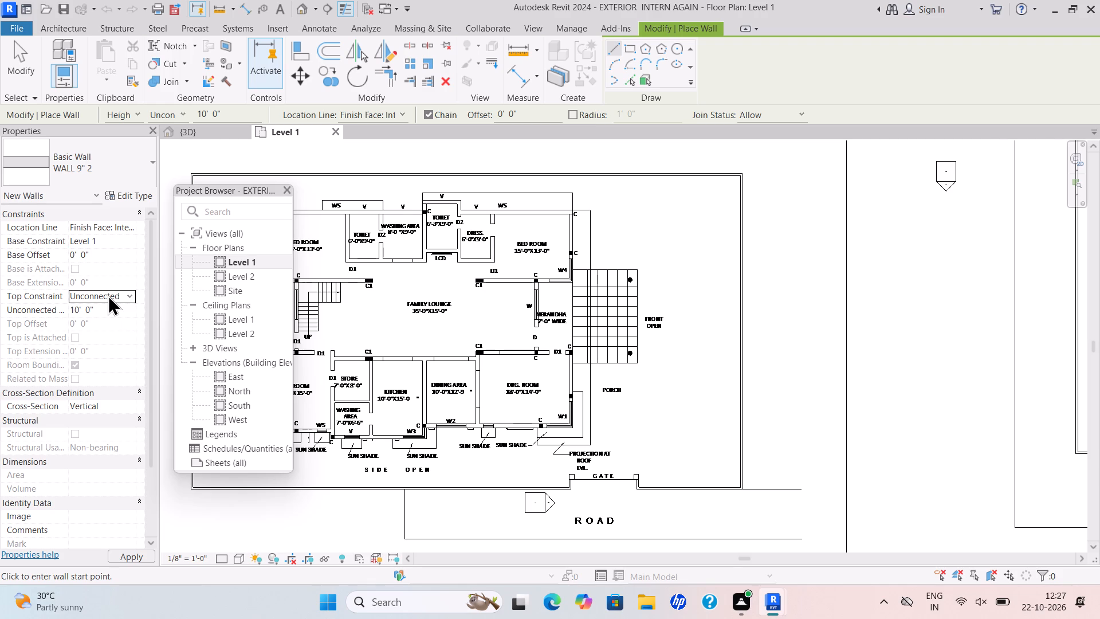
Set the Level 1 plan's visual style to Shaded.
{"action": "scroll", "coordinate": [400, 205], "scroll_direction": "down", "scroll_amount": 6}
{"action": "middle_click_drag", "start_coordinate": [417, 216], "coordinate": [423, 218]}
{"action": "scroll", "coordinate": [367, 200], "scroll_direction": "up", "scroll_amount": 2}
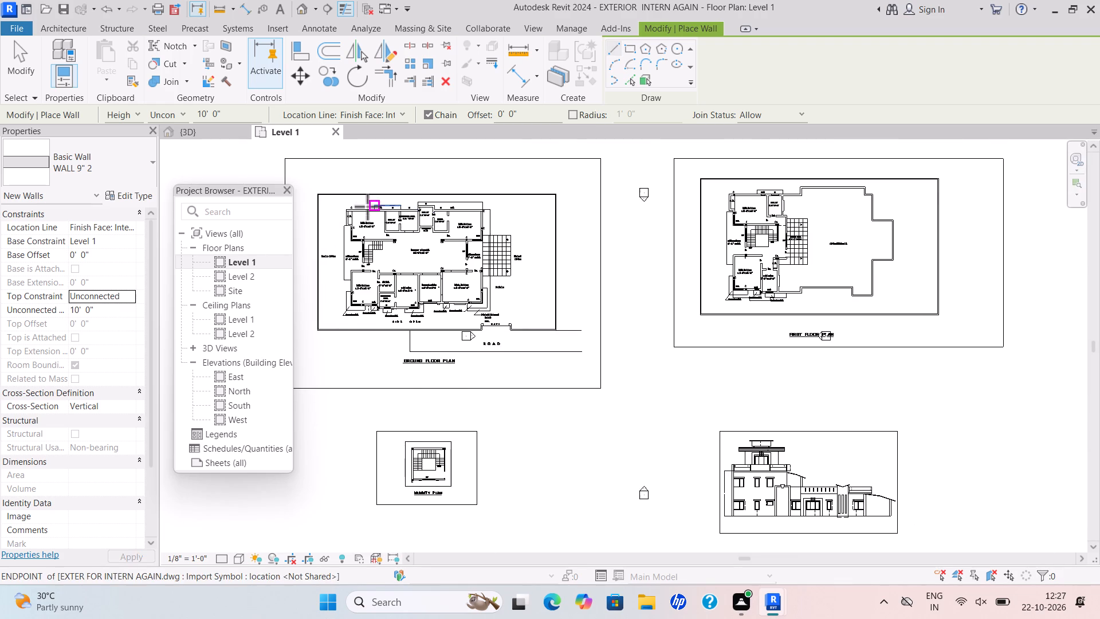
{"action": "scroll", "coordinate": [367, 206], "scroll_direction": "up", "scroll_amount": 1}
{"action": "left_click", "coordinate": [235, 562]}
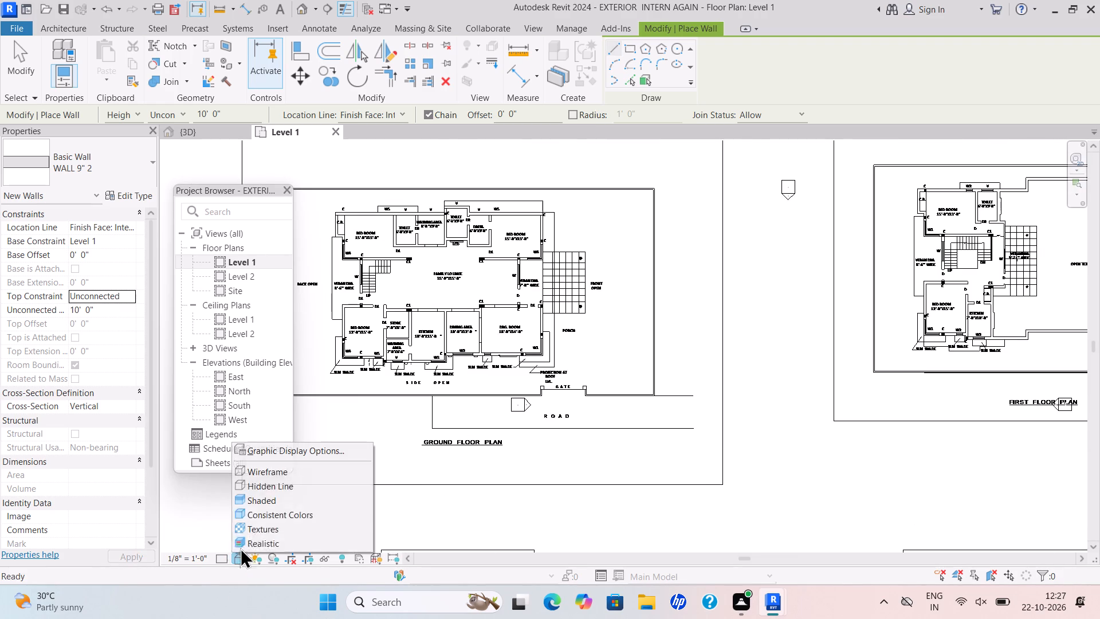
{"action": "left_click", "coordinate": [274, 504]}
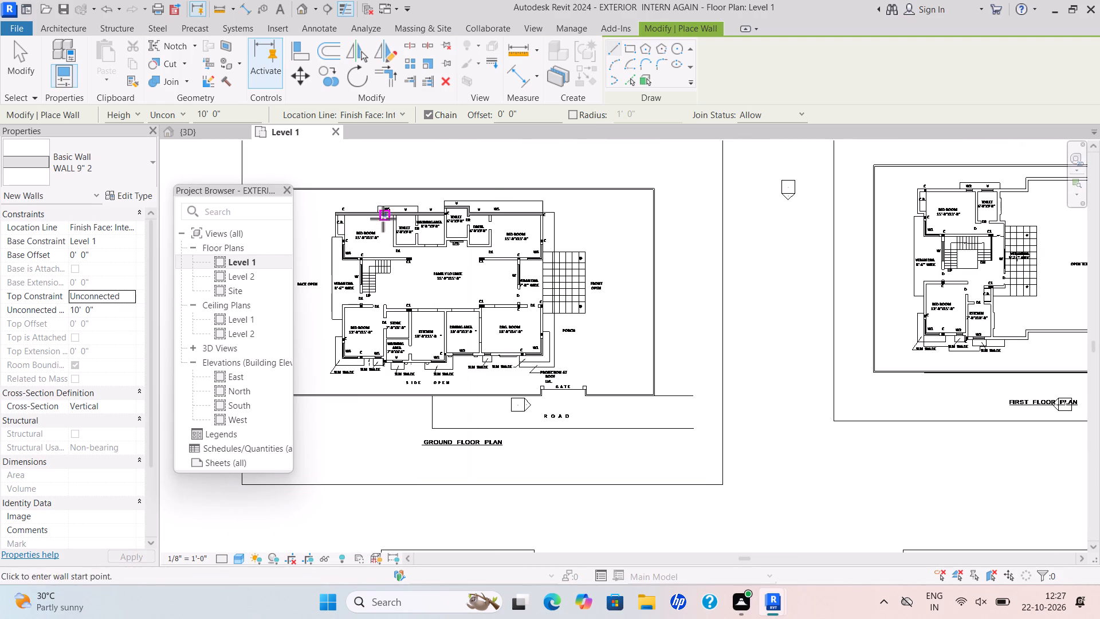
Draw WALL 9" 2 walls around the ground-floor bedroom's C.B. recess, from the existing wall's end down and across to the bedroom's inner face.
{"action": "scroll", "coordinate": [412, 208], "scroll_direction": "up", "scroll_amount": 4}
{"action": "scroll", "coordinate": [496, 201], "scroll_direction": "up", "scroll_amount": 5}
{"action": "scroll", "coordinate": [420, 284], "scroll_direction": "up", "scroll_amount": 4}
{"action": "scroll", "coordinate": [375, 211], "scroll_direction": "up", "scroll_amount": 1}
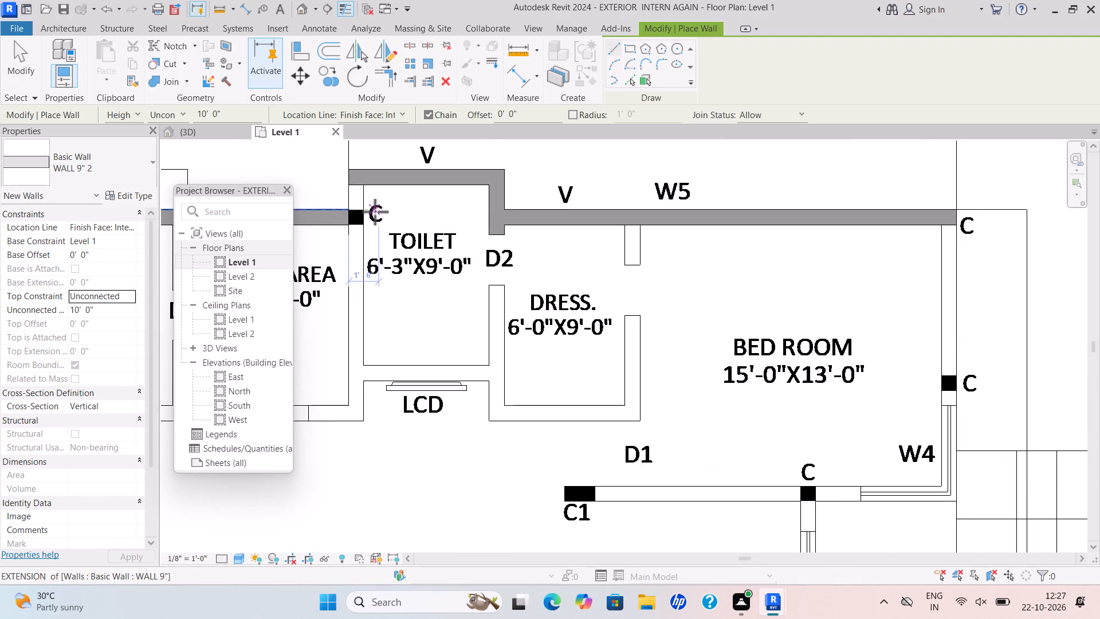
{"action": "scroll", "coordinate": [375, 211], "scroll_direction": "up", "scroll_amount": 3}
{"action": "scroll", "coordinate": [377, 212], "scroll_direction": "down", "scroll_amount": 10}
{"action": "middle_click_drag", "start_coordinate": [386, 219], "coordinate": [444, 224]}
{"action": "scroll", "coordinate": [452, 224], "scroll_direction": "down", "scroll_amount": 4}
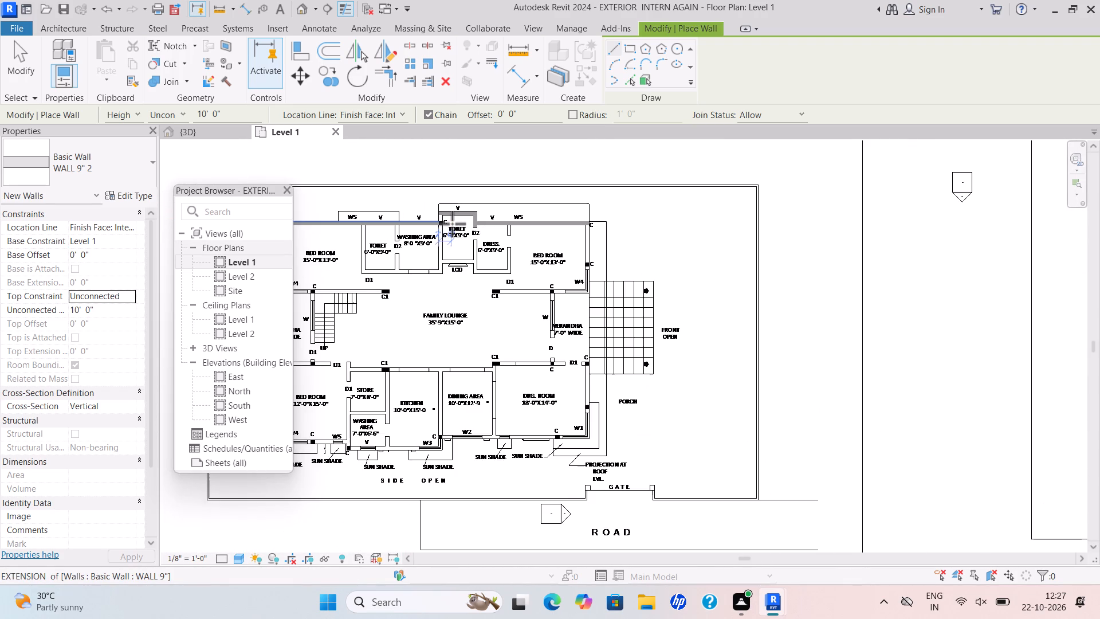
{"action": "scroll", "coordinate": [452, 224], "scroll_direction": "down", "scroll_amount": 6}
{"action": "scroll", "coordinate": [352, 275], "scroll_direction": "up", "scroll_amount": 5}
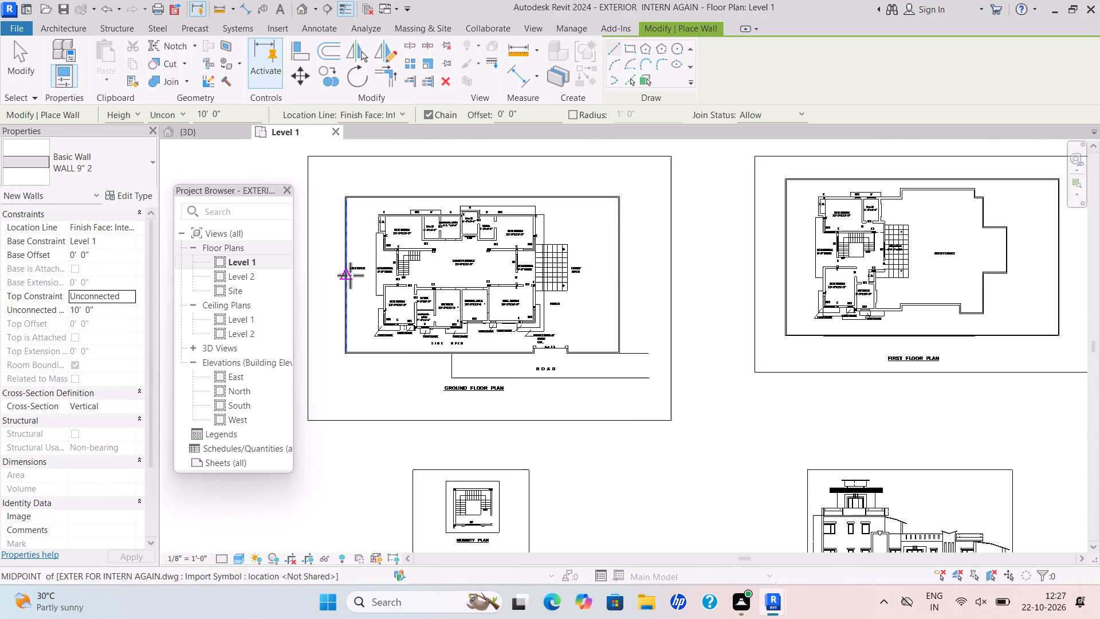
{"action": "scroll", "coordinate": [379, 182], "scroll_direction": "up", "scroll_amount": 11}
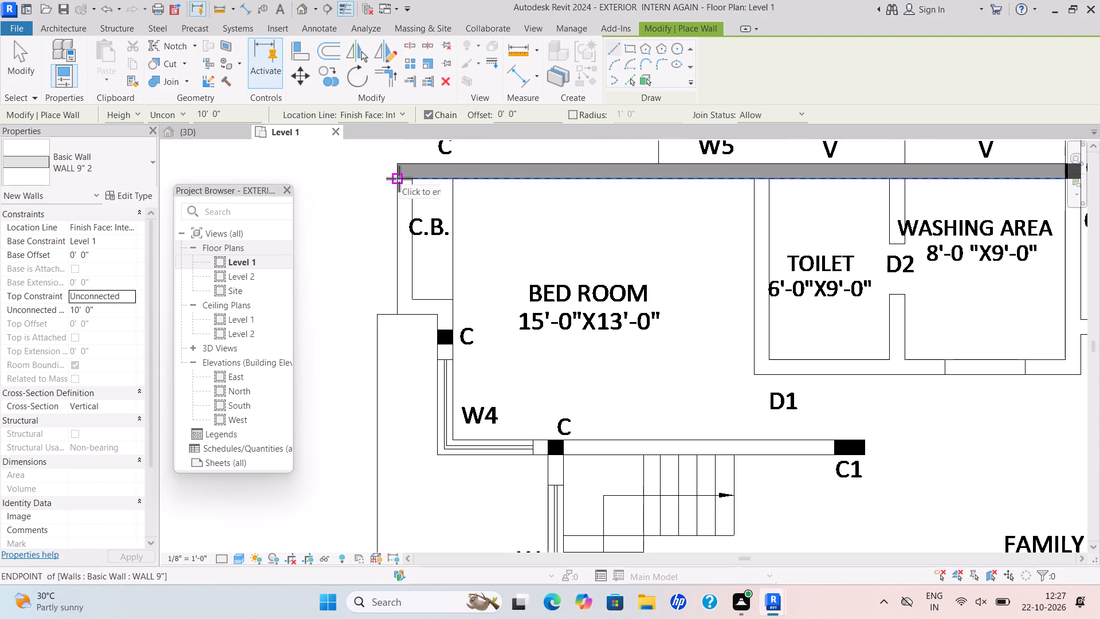
{"action": "scroll", "coordinate": [399, 178], "scroll_direction": "up", "scroll_amount": 5}
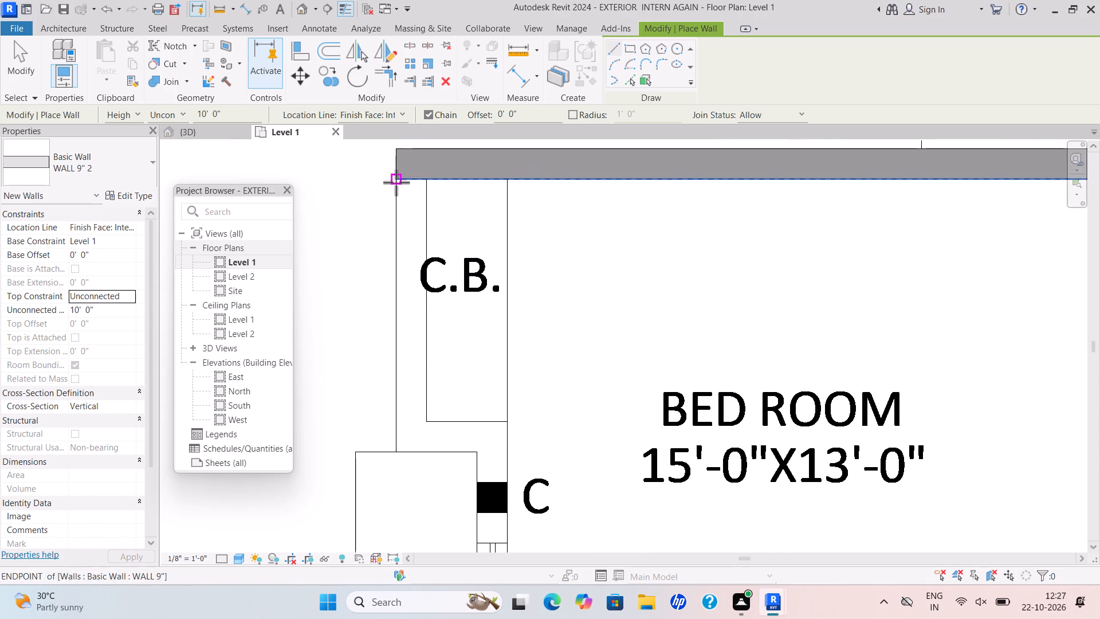
{"action": "left_click", "coordinate": [396, 182]}
{"action": "scroll", "coordinate": [380, 420], "scroll_direction": "down", "scroll_amount": 3}
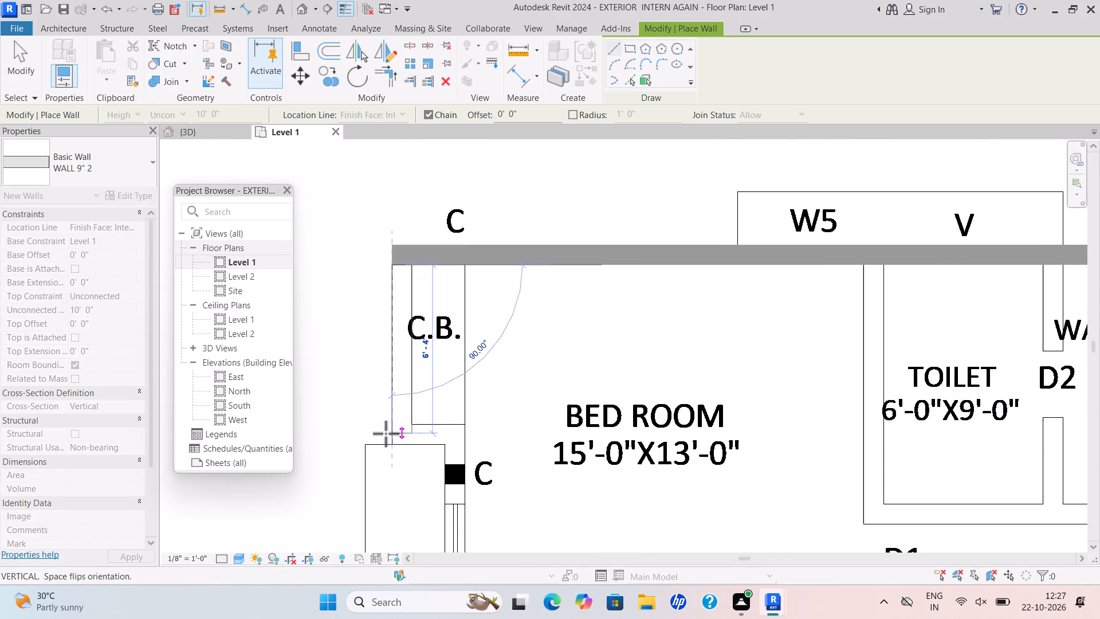
{"action": "scroll", "coordinate": [386, 433], "scroll_direction": "down", "scroll_amount": 3}
{"action": "middle_click_drag", "start_coordinate": [376, 414], "coordinate": [398, 238]}
{"action": "scroll", "coordinate": [407, 259], "scroll_direction": "up", "scroll_amount": 10}
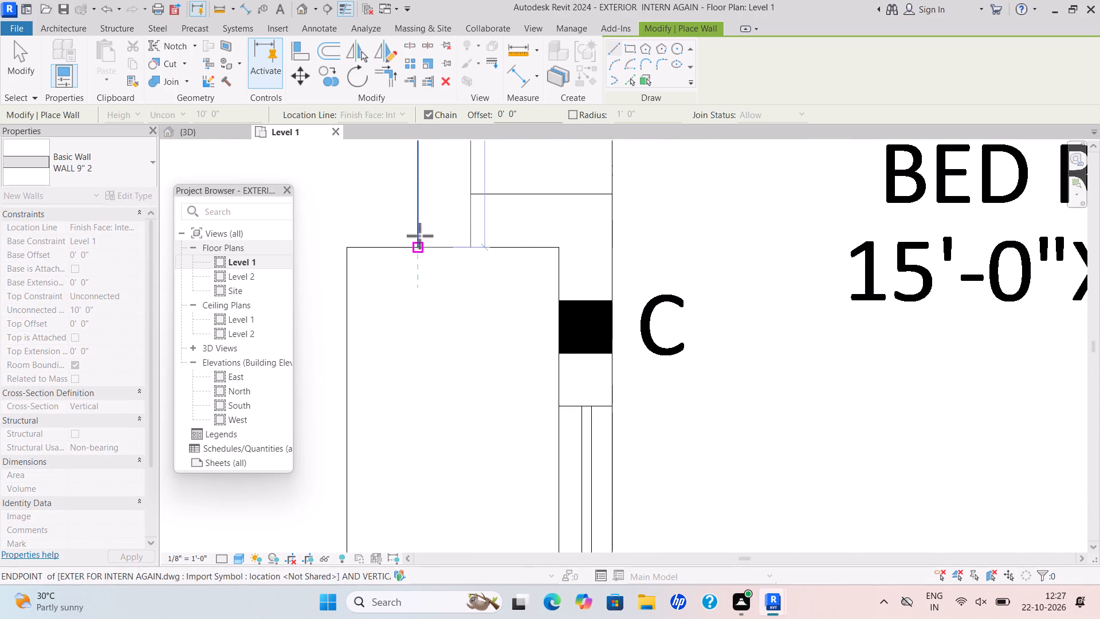
{"action": "left_click", "coordinate": [419, 247]}
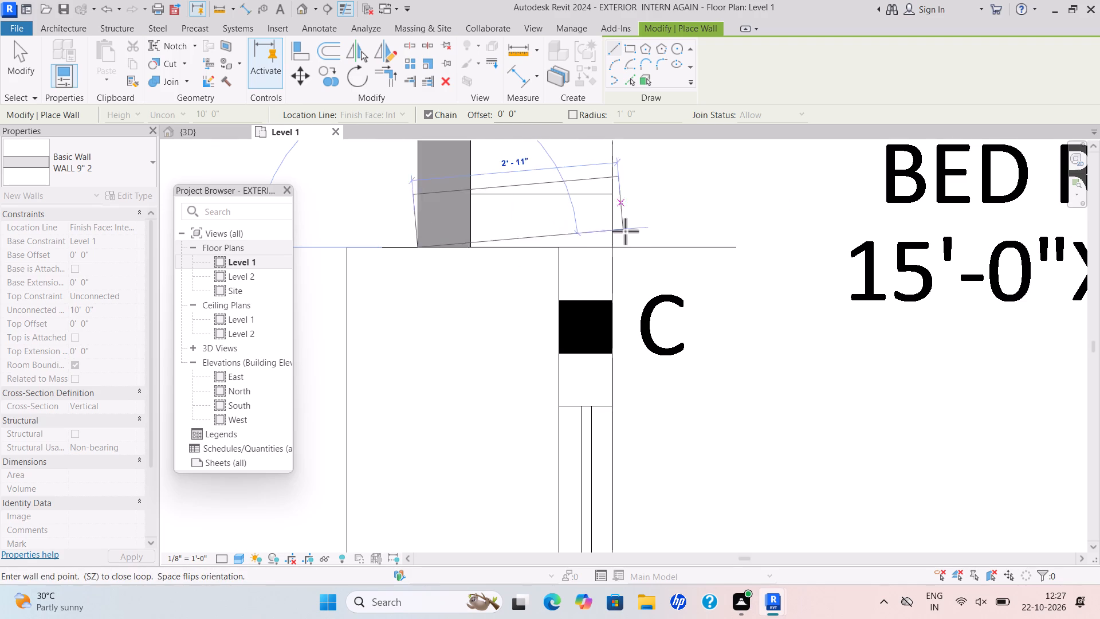
{"action": "left_click", "coordinate": [610, 248]}
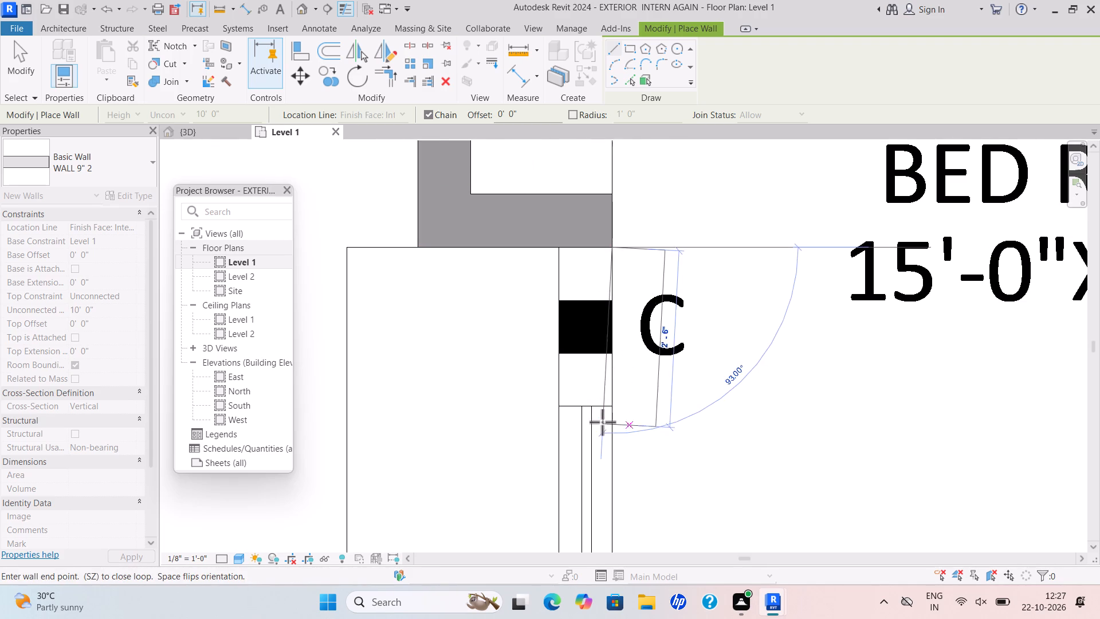
Draw a WALL 9" 2 wall from the C.B. recess past column C to the start of window W4, along the bedroom's inner face.
{"action": "scroll", "coordinate": [602, 422], "scroll_direction": "down", "scroll_amount": 2}
{"action": "key", "text": "space"}
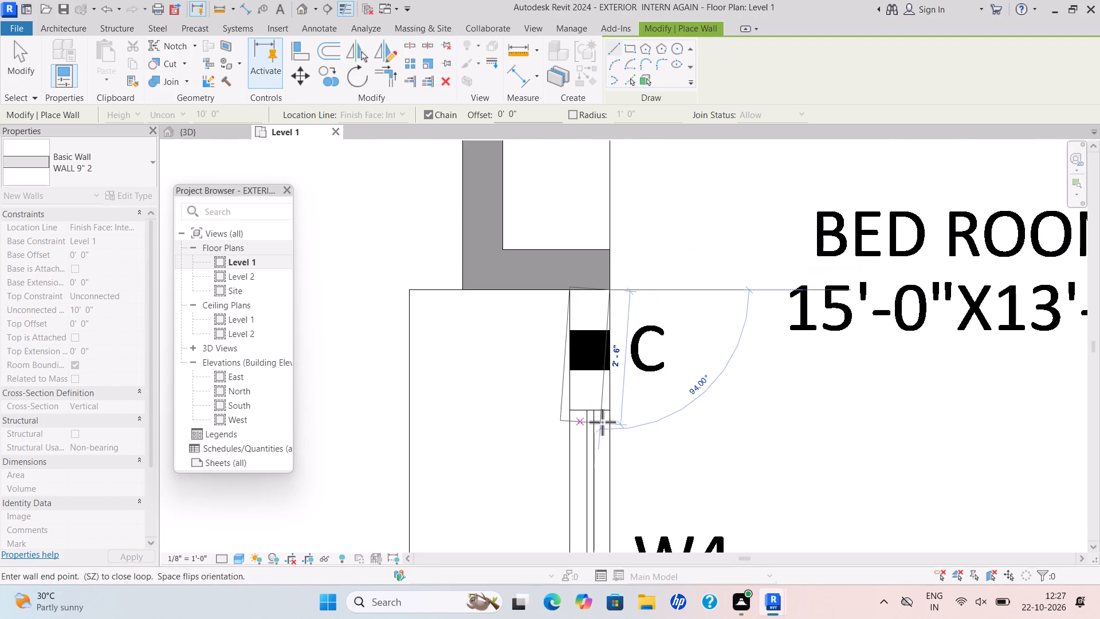
{"action": "scroll", "coordinate": [611, 440], "scroll_direction": "down", "scroll_amount": 6}
{"action": "middle_click_drag", "start_coordinate": [591, 429], "coordinate": [549, 284]}
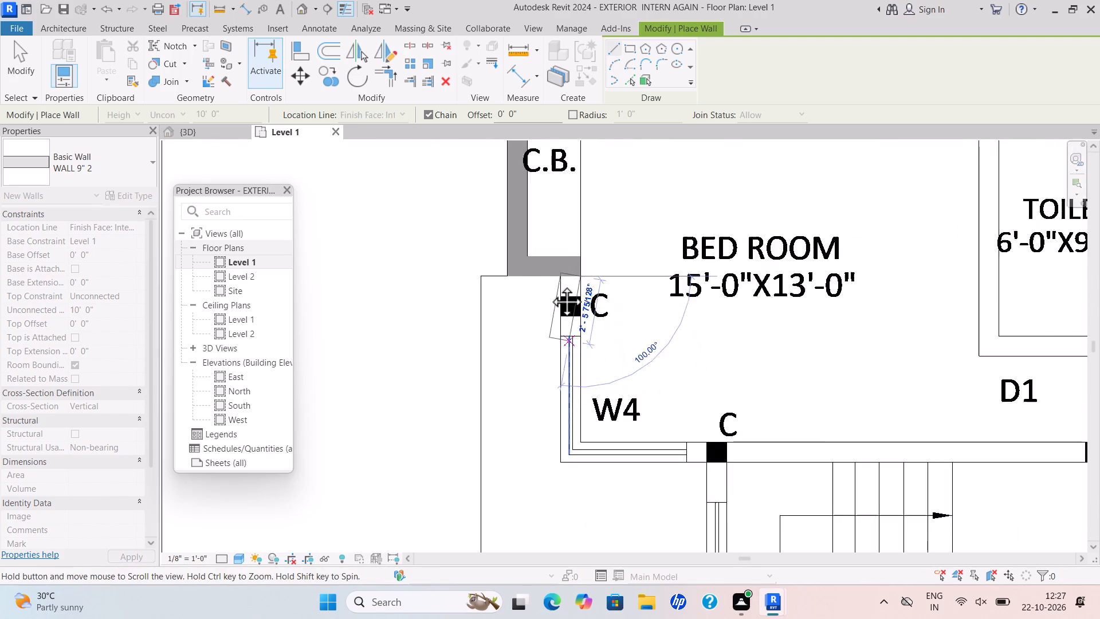
{"action": "middle_click_drag", "start_coordinate": [549, 284], "coordinate": [541, 255]}
{"action": "scroll", "coordinate": [549, 284], "scroll_direction": "down", "scroll_amount": 2}
{"action": "scroll", "coordinate": [551, 328], "scroll_direction": "up", "scroll_amount": 6}
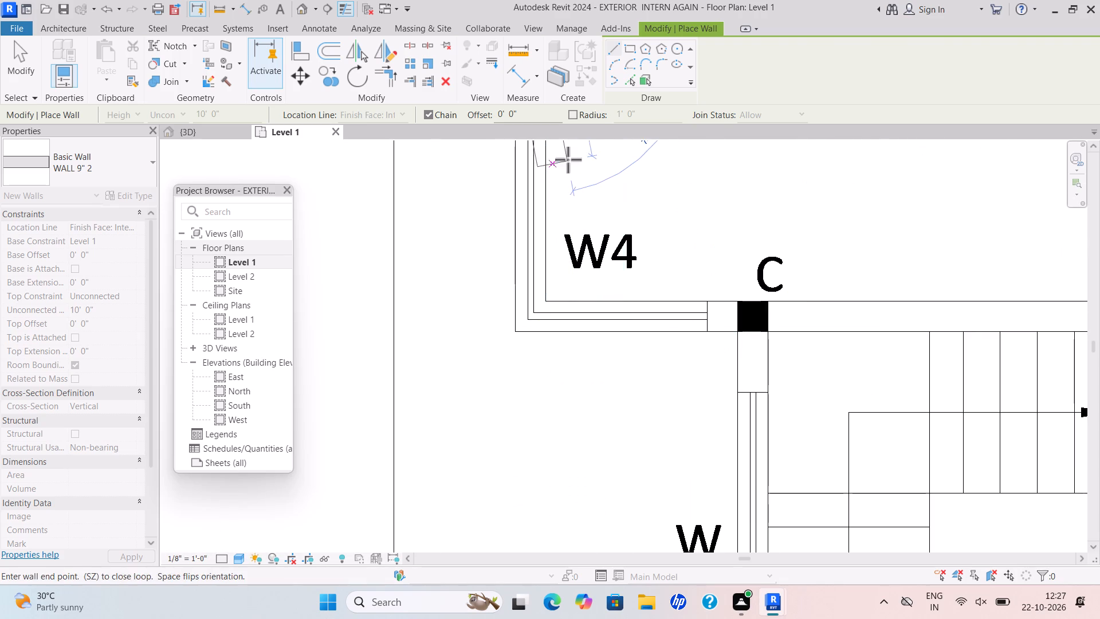
{"action": "scroll", "coordinate": [562, 190], "scroll_direction": "down", "scroll_amount": 3}
{"action": "middle_click_drag", "start_coordinate": [547, 253], "coordinate": [541, 297]}
{"action": "scroll", "coordinate": [560, 217], "scroll_direction": "up", "scroll_amount": 2}
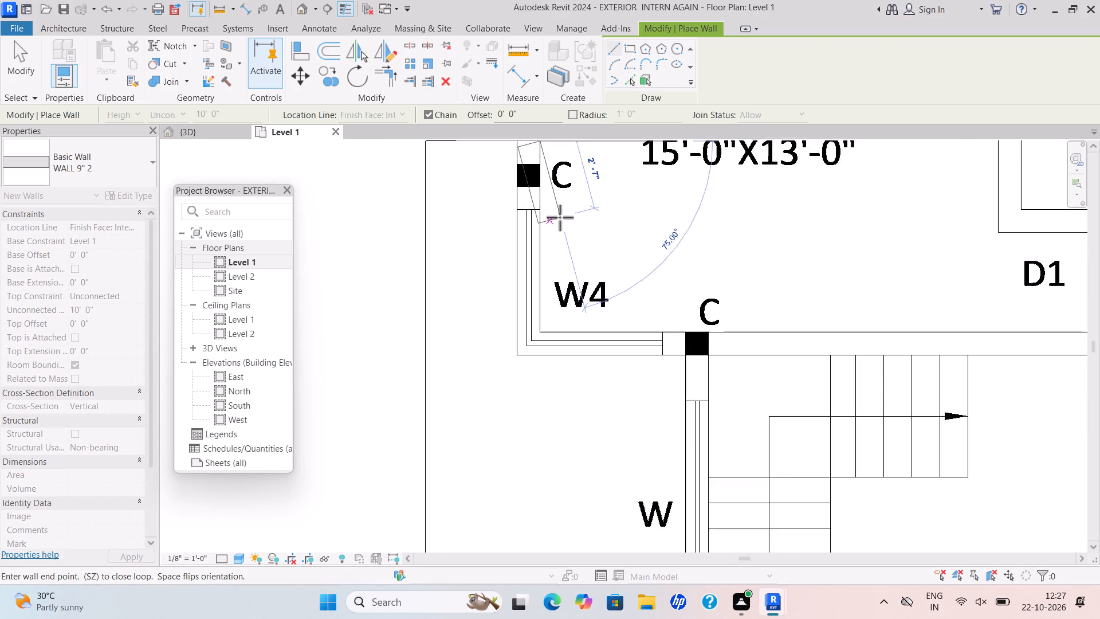
{"action": "scroll", "coordinate": [560, 217], "scroll_direction": "up", "scroll_amount": 7}
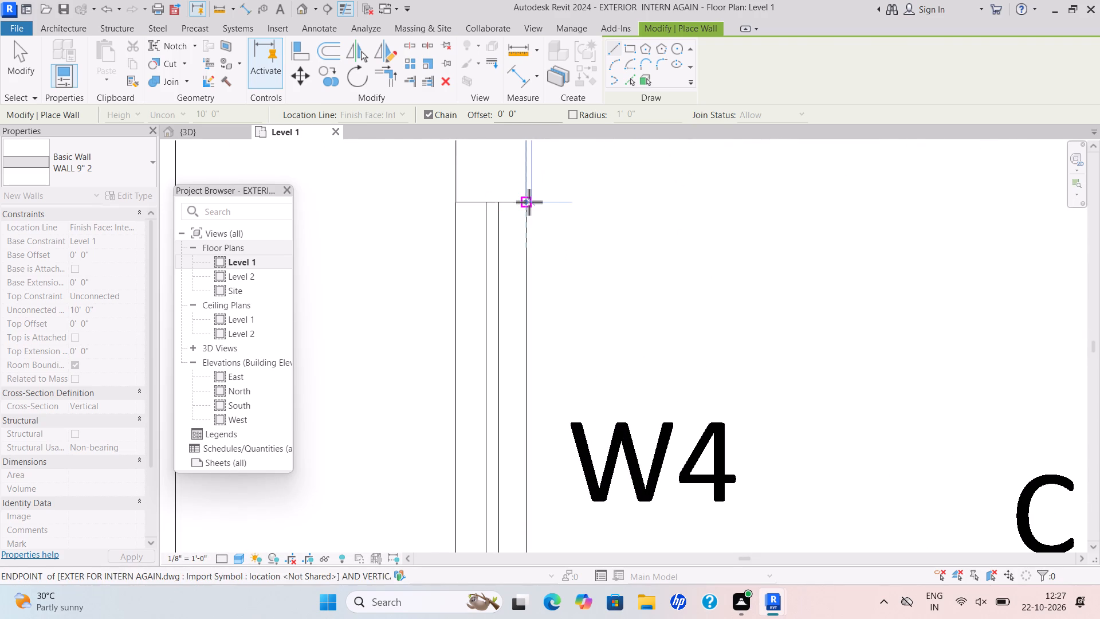
{"action": "left_click", "coordinate": [529, 202]}
{"action": "key", "text": "Escape"}
Draw a 16'-6" WALL 9" 2 wall along the bedroom's inner face, from the end of corner window W4 to the far edge of column C1.
{"action": "scroll", "coordinate": [562, 258], "scroll_direction": "down", "scroll_amount": 5}
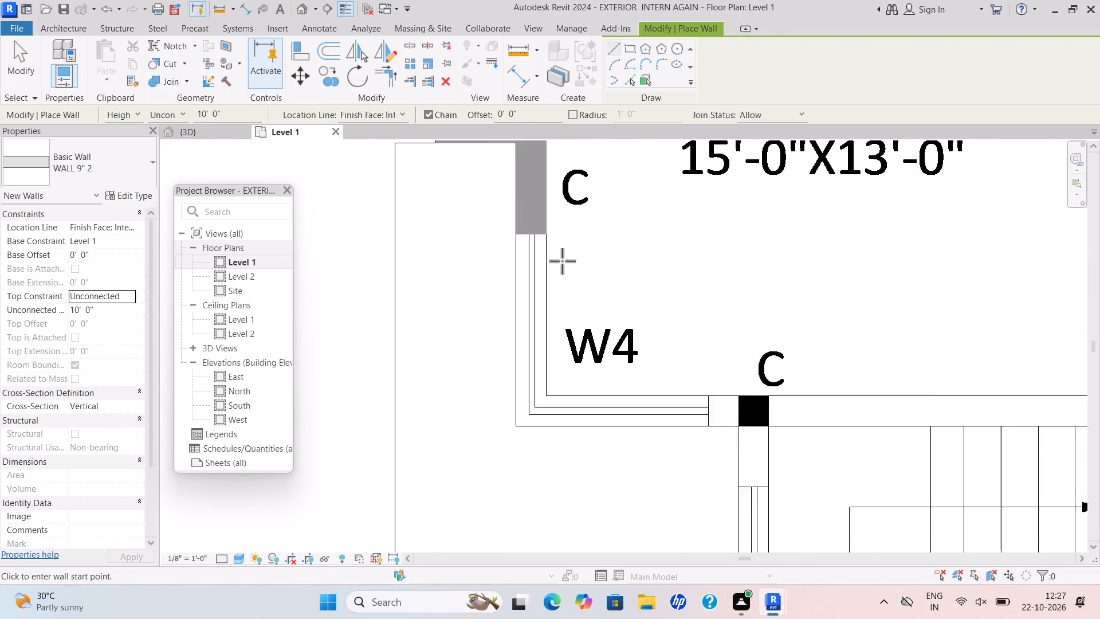
{"action": "scroll", "coordinate": [562, 261], "scroll_direction": "down", "scroll_amount": 6}
{"action": "middle_click", "coordinate": [552, 260]}
{"action": "scroll", "coordinate": [647, 322], "scroll_direction": "up", "scroll_amount": 5}
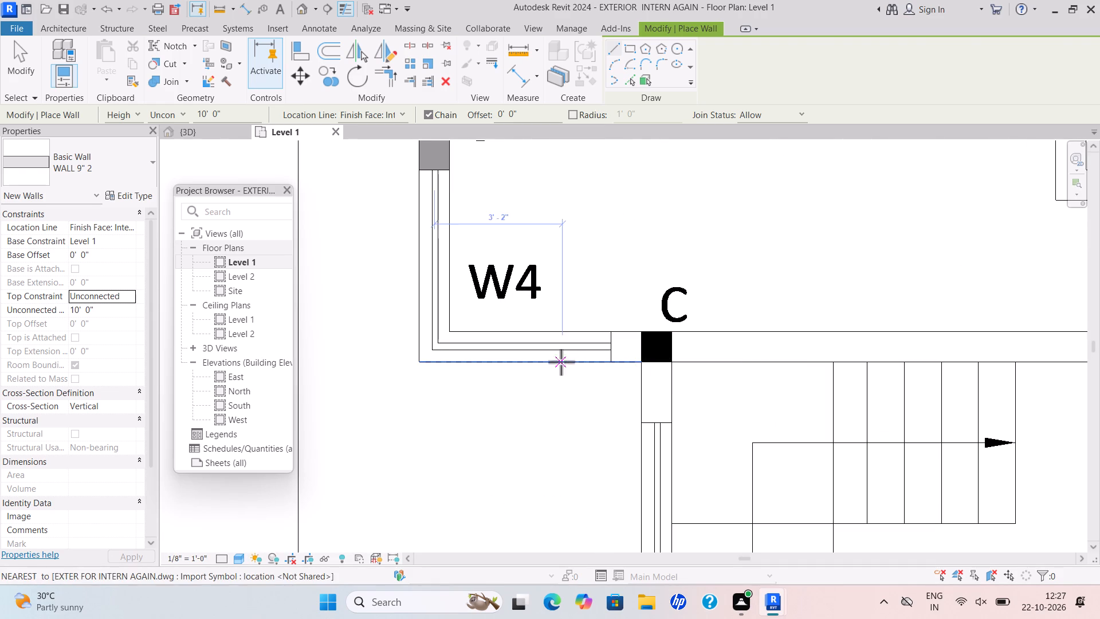
{"action": "scroll", "coordinate": [629, 335], "scroll_direction": "up", "scroll_amount": 5}
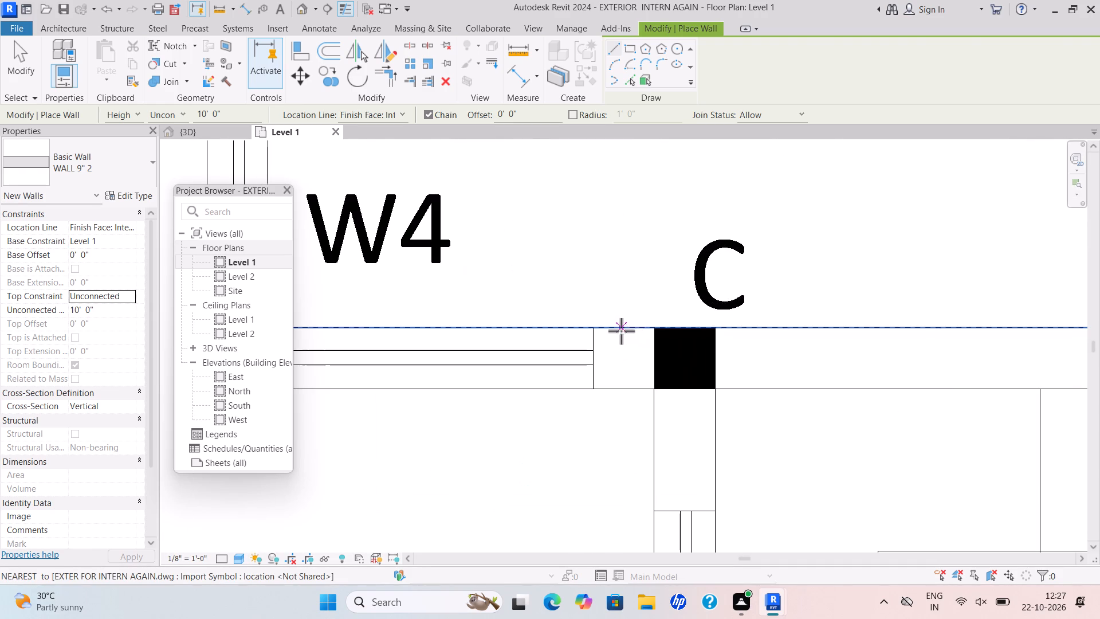
{"action": "left_click", "coordinate": [599, 329]}
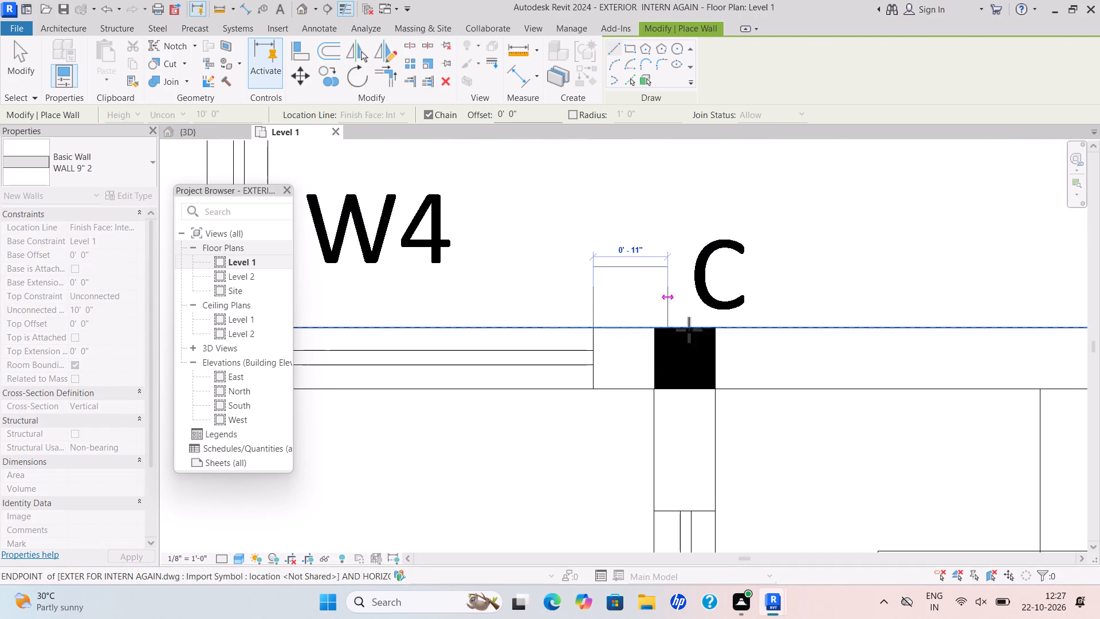
{"action": "key", "text": "space"}
{"action": "scroll", "coordinate": [843, 324], "scroll_direction": "down", "scroll_amount": 7}
{"action": "middle_click_drag", "start_coordinate": [842, 328], "coordinate": [531, 307]}
{"action": "scroll", "coordinate": [836, 327], "scroll_direction": "down", "scroll_amount": 4}
{"action": "scroll", "coordinate": [762, 315], "scroll_direction": "up", "scroll_amount": 5}
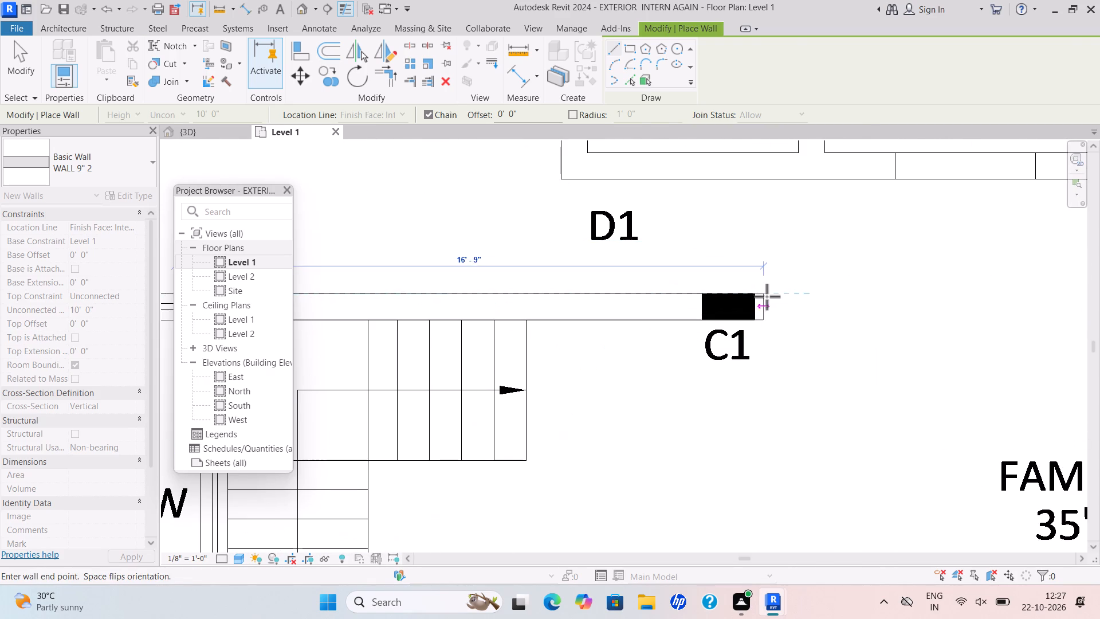
{"action": "left_click", "coordinate": [757, 292]}
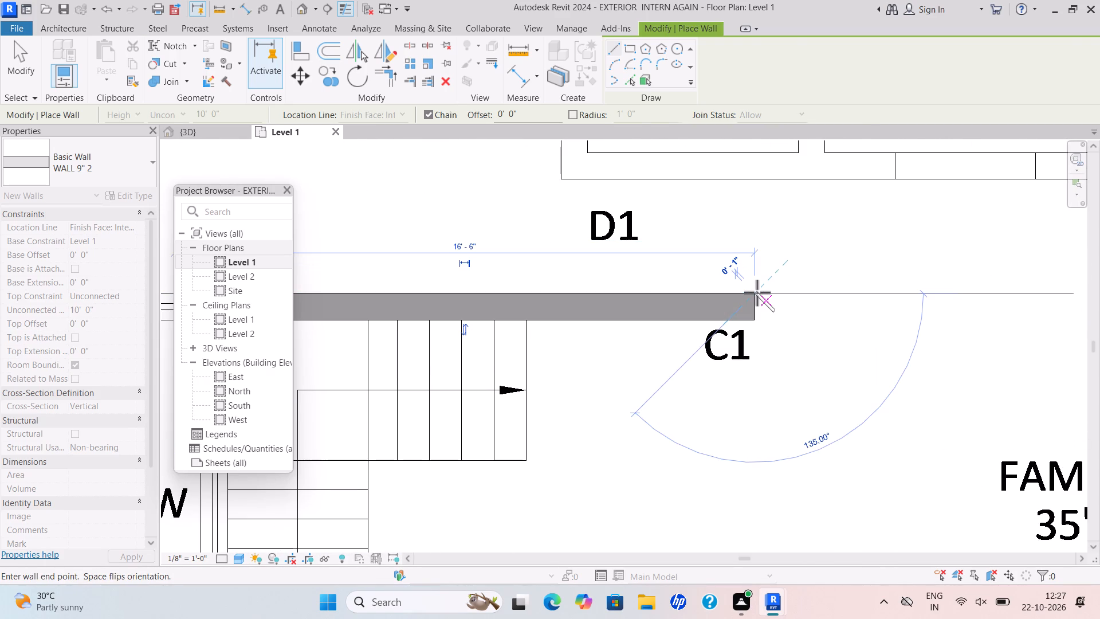
{"action": "key", "text": "Escape"}
Draw a WALL 9" 2 wall between the verandha and the staircase, from the new wall's underside through door D1 to the lower bedroom's column.
{"action": "scroll", "coordinate": [754, 308], "scroll_direction": "down", "scroll_amount": 9}
{"action": "middle_click_drag", "start_coordinate": [742, 309], "coordinate": [729, 291]}
{"action": "scroll", "coordinate": [579, 328], "scroll_direction": "up", "scroll_amount": 5}
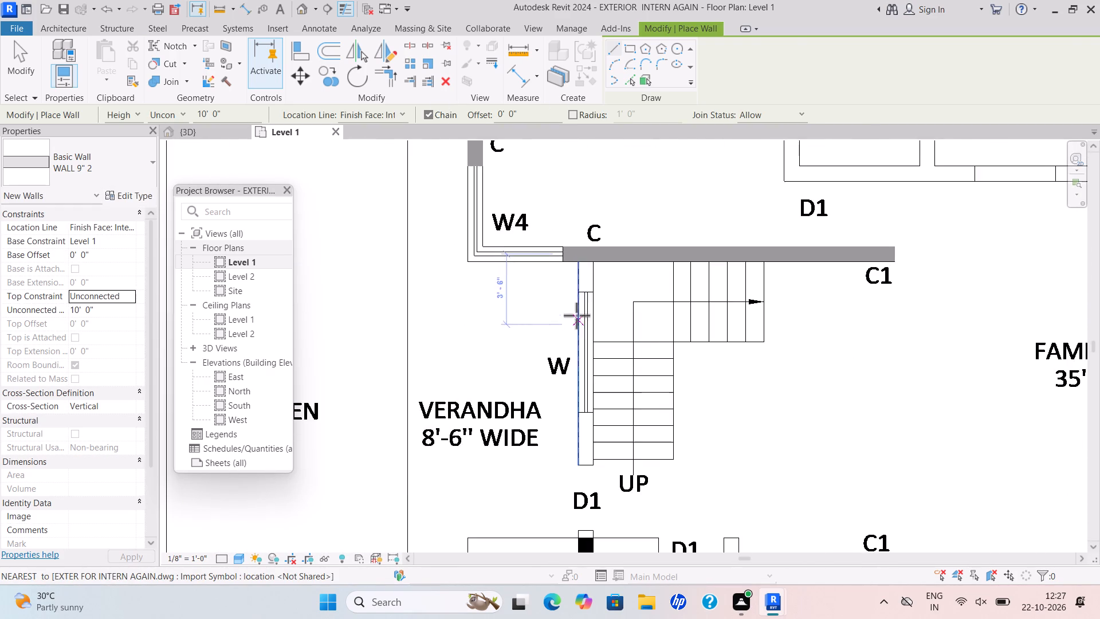
{"action": "scroll", "coordinate": [576, 315], "scroll_direction": "up", "scroll_amount": 4}
{"action": "scroll", "coordinate": [592, 242], "scroll_direction": "up", "scroll_amount": 5}
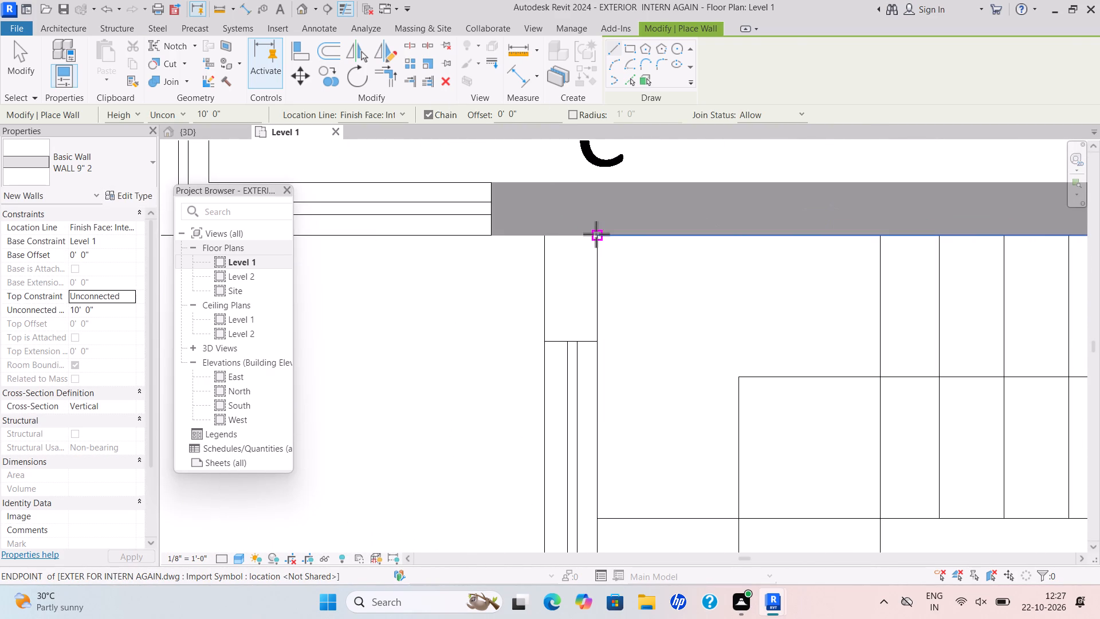
{"action": "left_click", "coordinate": [597, 237]}
{"action": "key", "text": "space"}
{"action": "scroll", "coordinate": [595, 373], "scroll_direction": "down", "scroll_amount": 3}
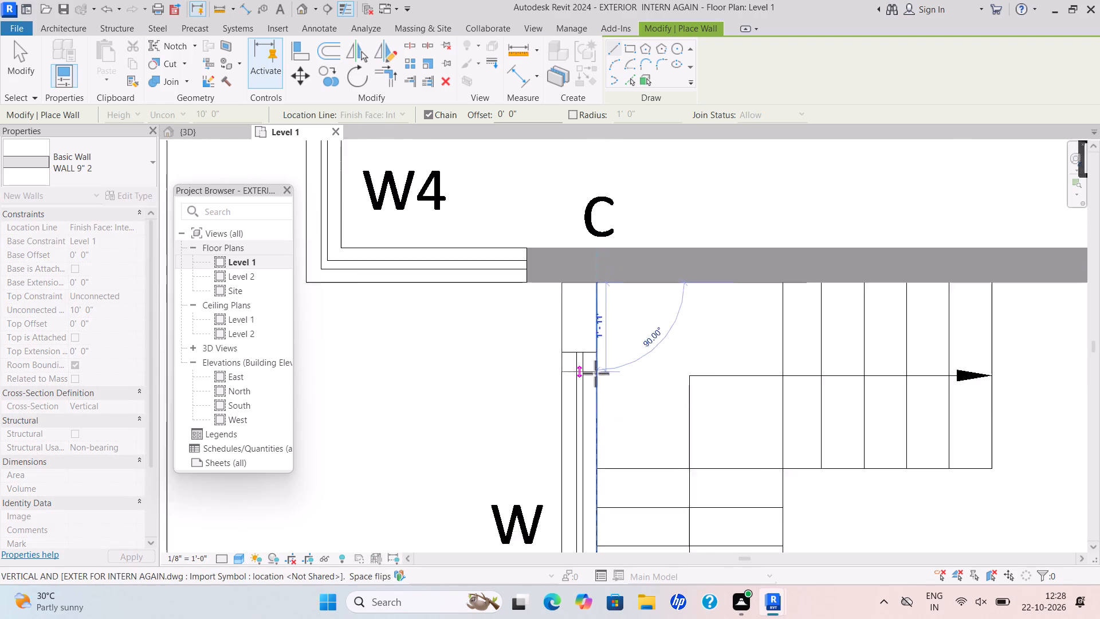
{"action": "scroll", "coordinate": [595, 373], "scroll_direction": "down", "scroll_amount": 6}
{"action": "middle_click_drag", "start_coordinate": [592, 374], "coordinate": [572, 217]}
{"action": "scroll", "coordinate": [576, 383], "scroll_direction": "down", "scroll_amount": 3}
{"action": "middle_click_drag", "start_coordinate": [576, 383], "coordinate": [554, 257]}
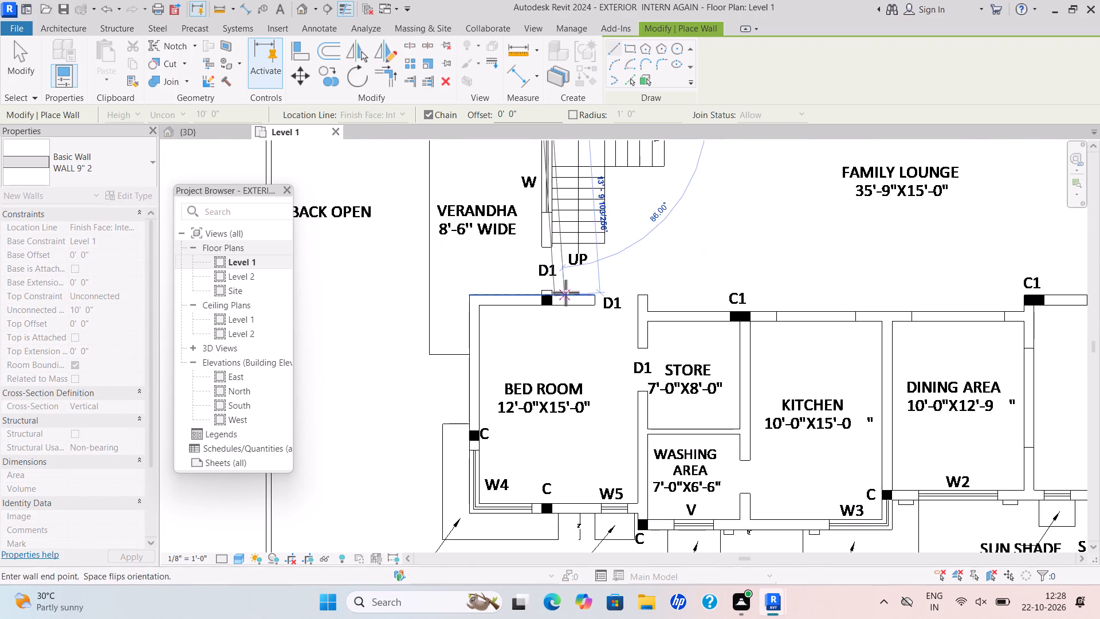
{"action": "scroll", "coordinate": [548, 309], "scroll_direction": "up", "scroll_amount": 10}
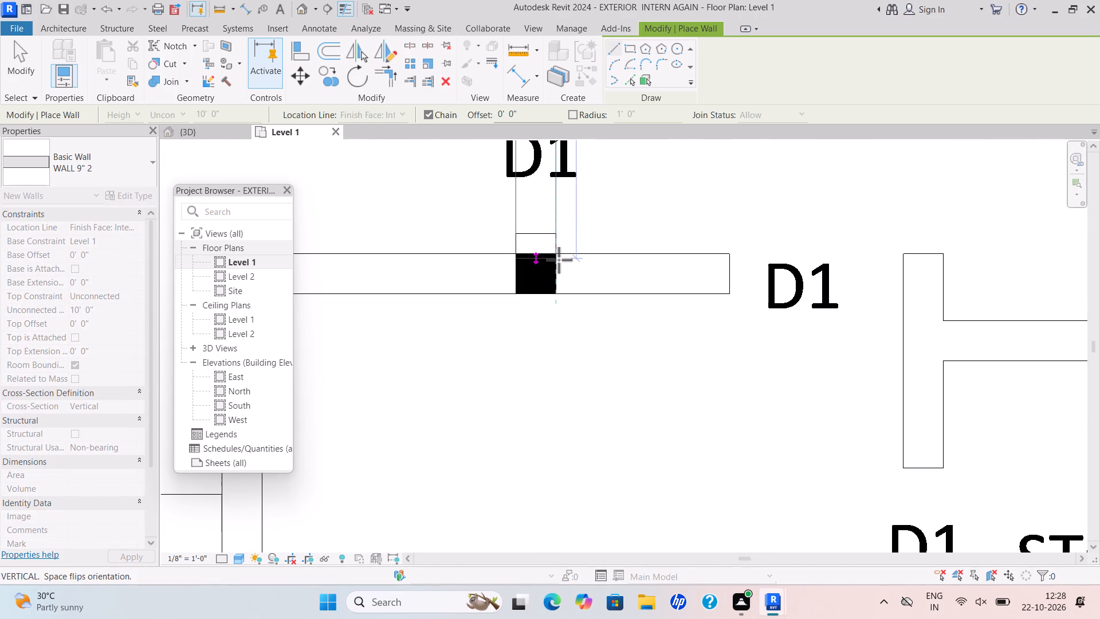
{"action": "left_click", "coordinate": [555, 258]}
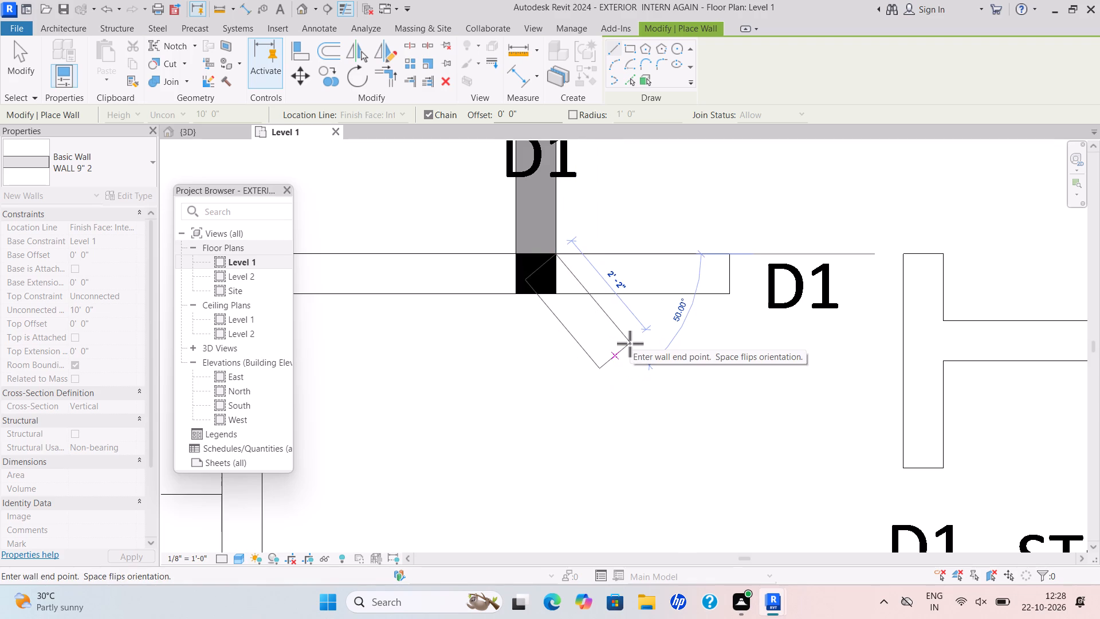
{"action": "key", "text": "Escape"}
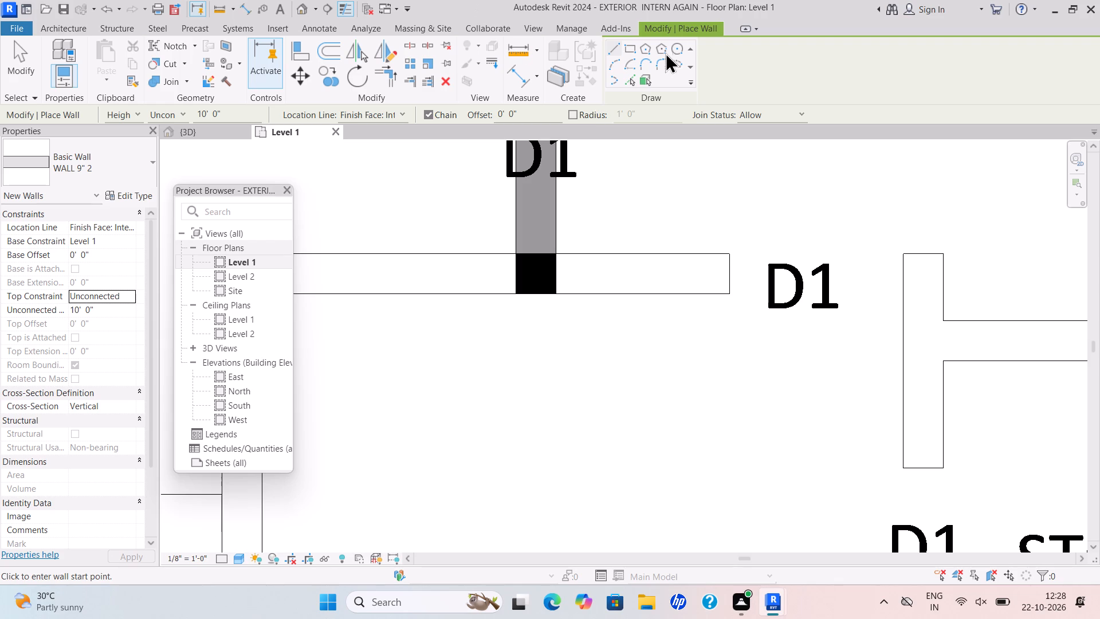
Examine the walls modelled so far in the default 3D view from several angles, and end the wall command.
{"action": "scroll", "coordinate": [382, 495], "scroll_direction": "down", "scroll_amount": 10}
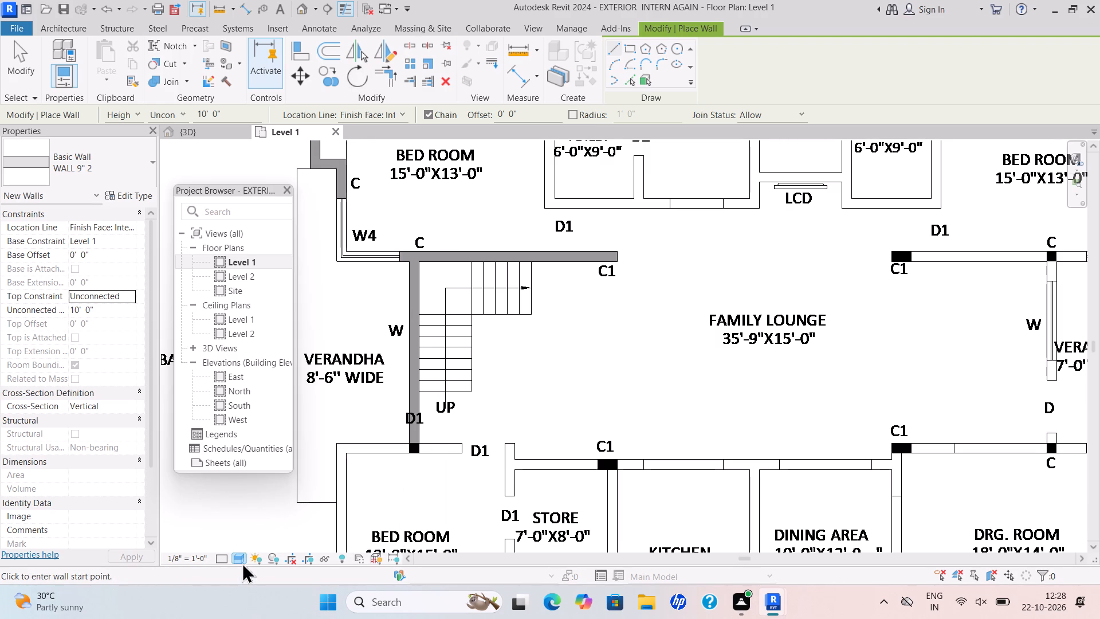
{"action": "left_click", "coordinate": [301, 7]}
{"action": "scroll", "coordinate": [632, 258], "scroll_direction": "up", "scroll_amount": 5}
{"action": "middle_click_drag", "start_coordinate": [610, 264], "coordinate": [712, 405]}
{"action": "scroll", "coordinate": [690, 394], "scroll_direction": "down", "scroll_amount": 3}
{"action": "scroll", "coordinate": [702, 401], "scroll_direction": "up", "scroll_amount": 4}
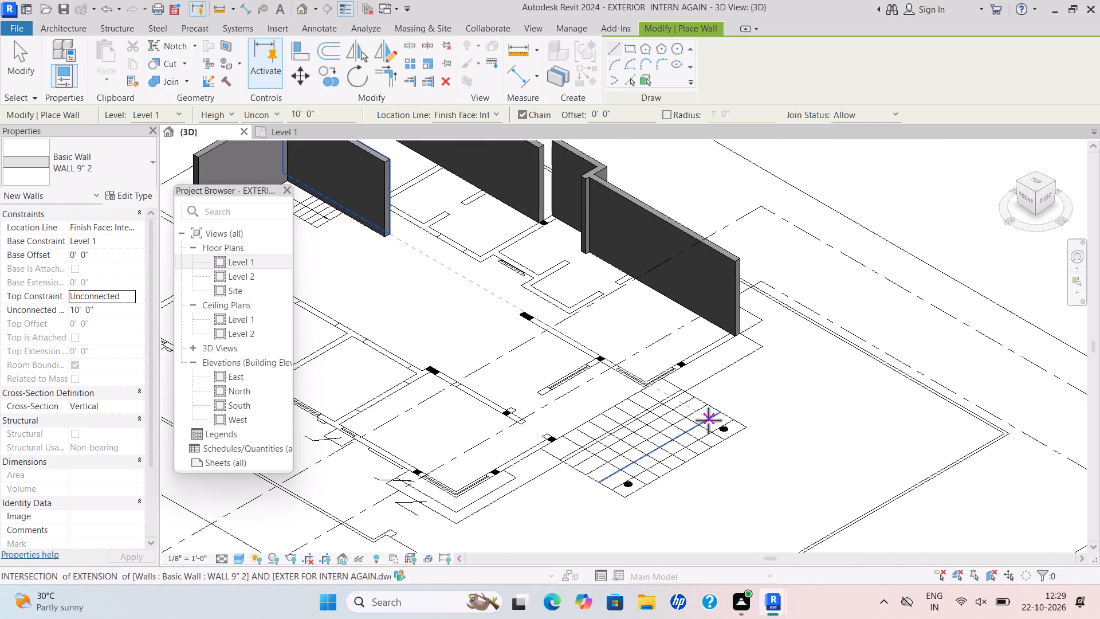
{"action": "middle_click_drag", "start_coordinate": [709, 421], "coordinate": [756, 430], "text": "shift"}
{"action": "scroll", "coordinate": [777, 405], "scroll_direction": "down", "scroll_amount": 10}
{"action": "middle_click_drag", "start_coordinate": [799, 390], "coordinate": [922, 366]}
{"action": "scroll", "coordinate": [731, 411], "scroll_direction": "up", "scroll_amount": 5}
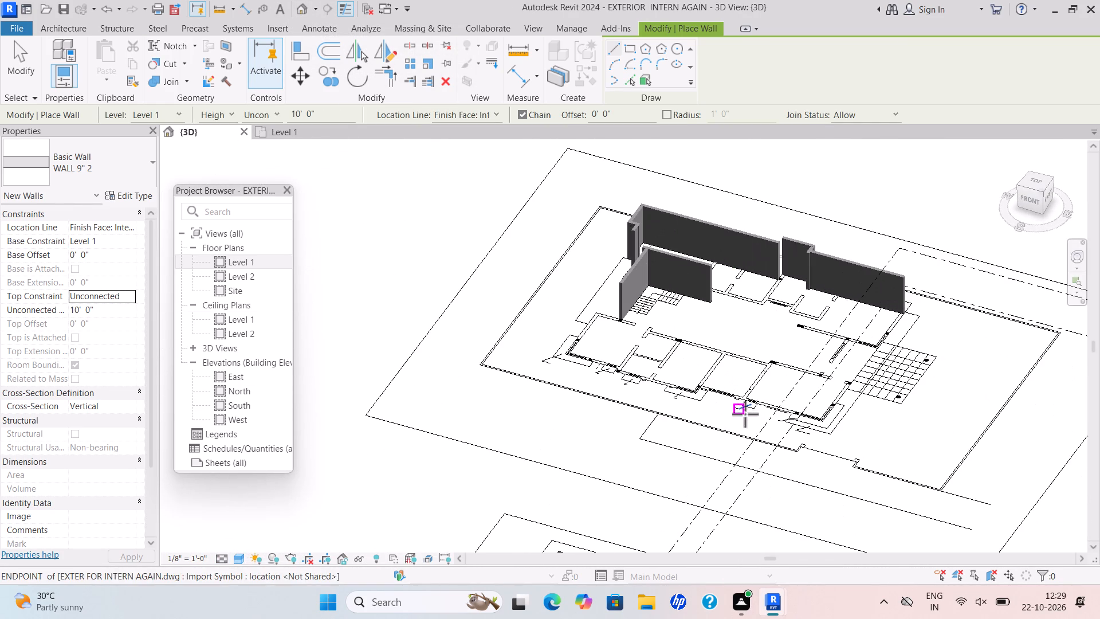
{"action": "middle_click_drag", "start_coordinate": [763, 422], "coordinate": [812, 417], "text": "shift"}
{"action": "scroll", "coordinate": [776, 417], "scroll_direction": "up", "scroll_amount": 4}
{"action": "middle_click_drag", "start_coordinate": [777, 413], "coordinate": [894, 375]}
{"action": "scroll", "coordinate": [879, 390], "scroll_direction": "down", "scroll_amount": 2}
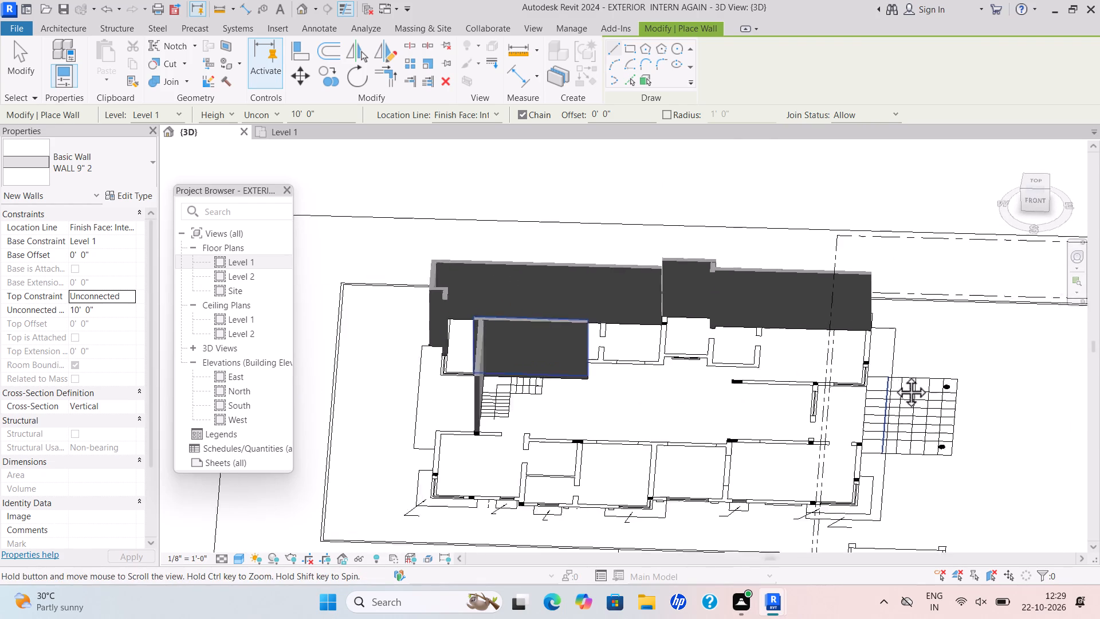
{"action": "middle_click_drag", "start_coordinate": [894, 375], "coordinate": [898, 371]}
{"action": "scroll", "coordinate": [894, 375], "scroll_direction": "down", "scroll_amount": 2}
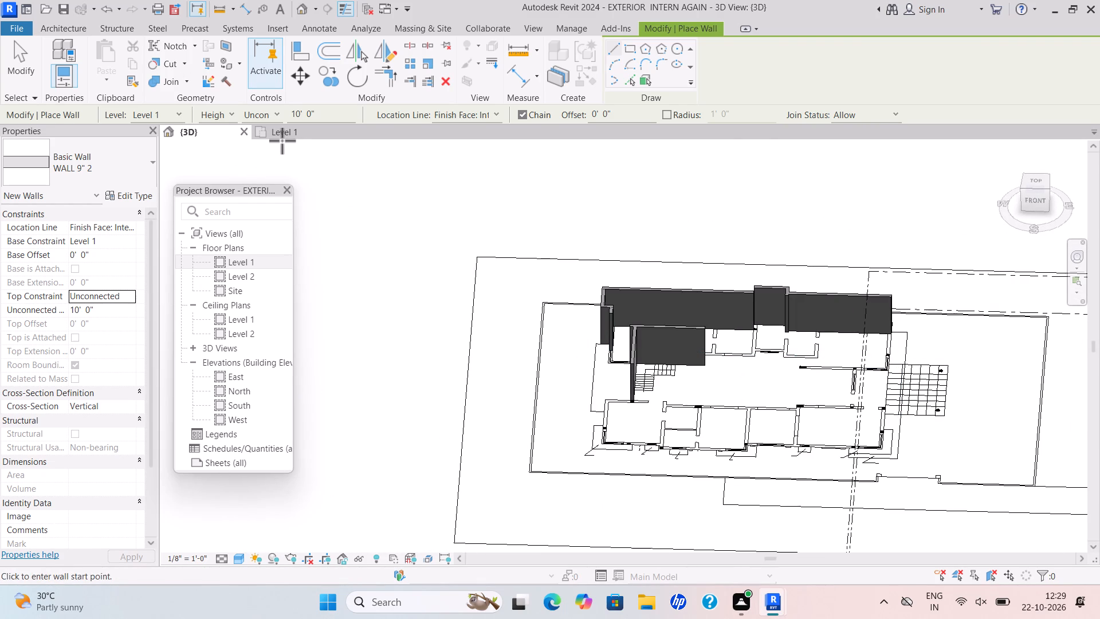
{"action": "key", "text": "Escape"}
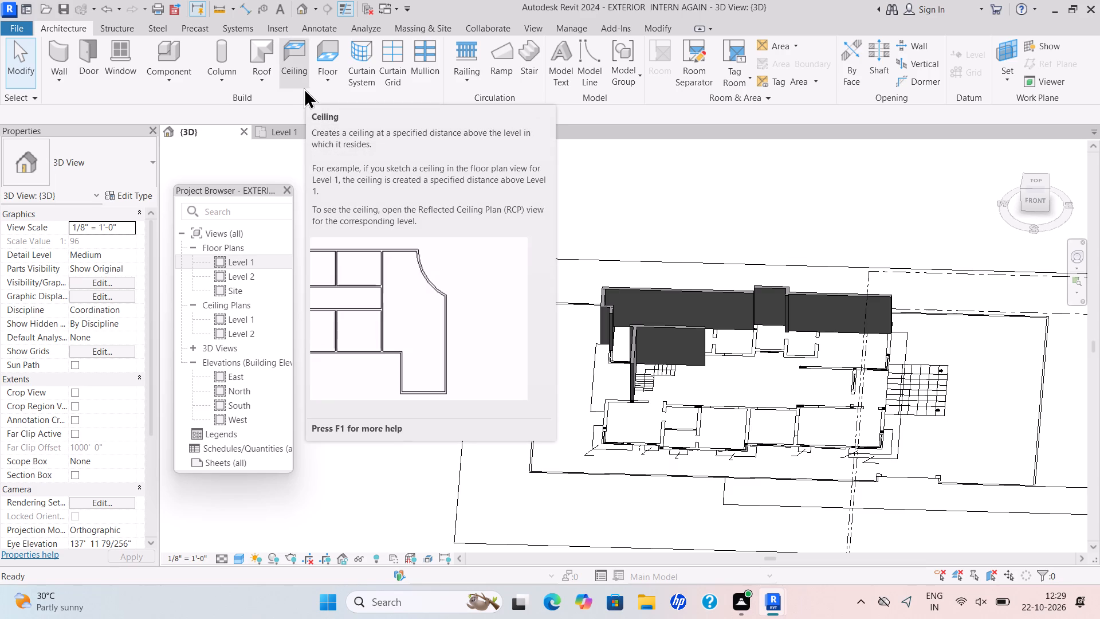
On the Level 1 plan, draw an architectural WALL 9" 2 wall along the 12'-0"X15'-0" bedroom's upper edge, from its outer corner across door D1.
{"action": "left_click", "coordinate": [292, 128]}
{"action": "scroll", "coordinate": [653, 307], "scroll_direction": "down", "scroll_amount": 4}
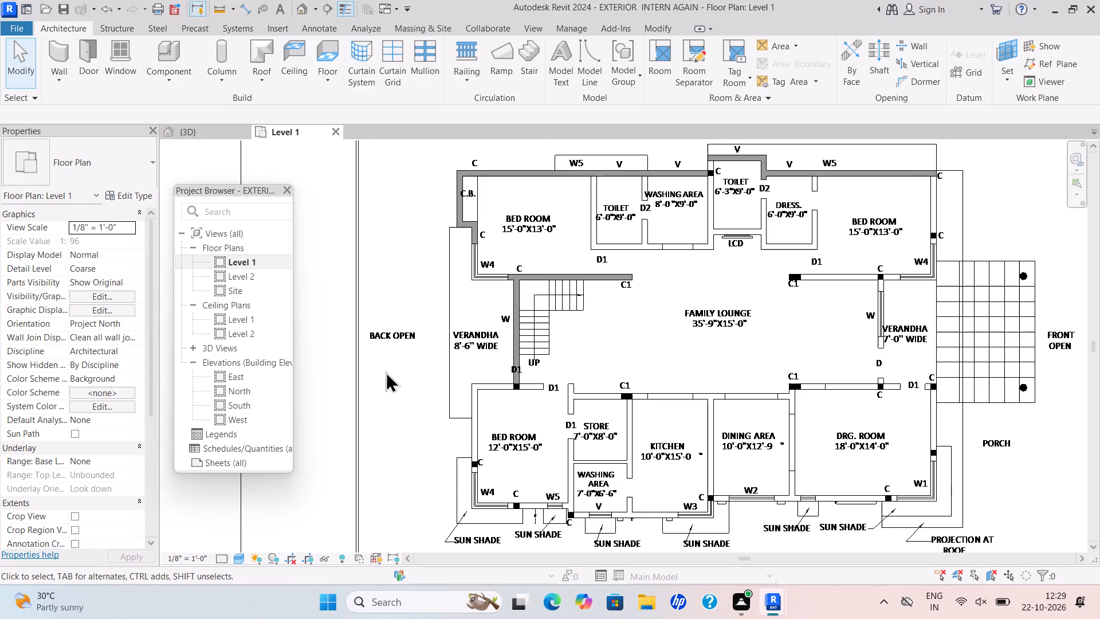
{"action": "left_click", "coordinate": [53, 81]}
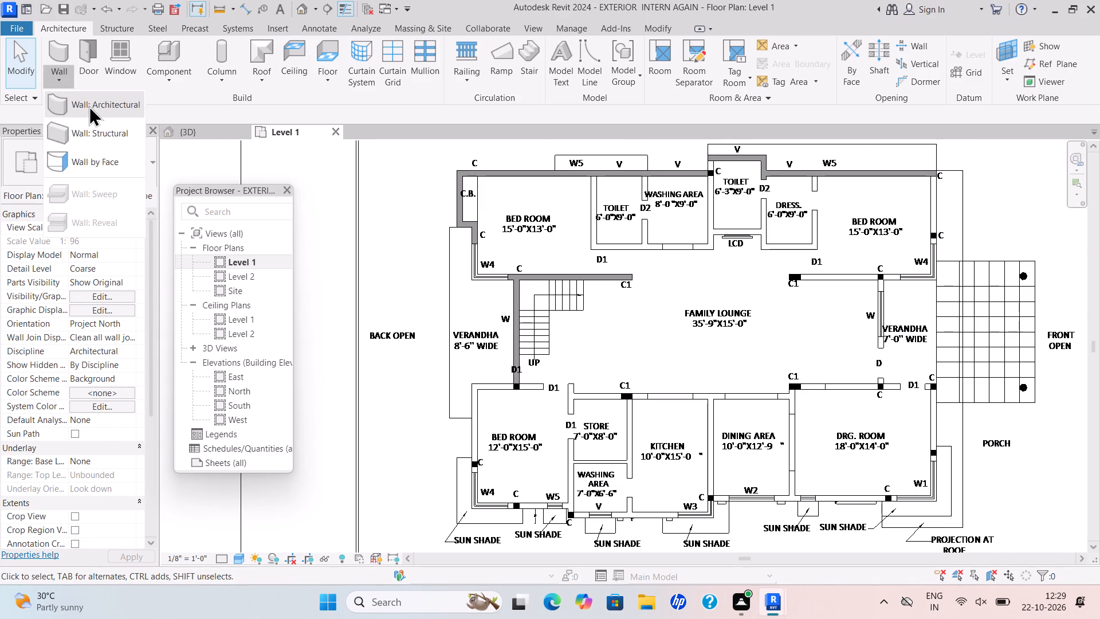
{"action": "left_click", "coordinate": [89, 105]}
{"action": "scroll", "coordinate": [549, 362], "scroll_direction": "up", "scroll_amount": 6}
{"action": "middle_click_drag", "start_coordinate": [553, 411], "coordinate": [594, 301]}
{"action": "scroll", "coordinate": [553, 411], "scroll_direction": "up", "scroll_amount": 4}
{"action": "scroll", "coordinate": [431, 302], "scroll_direction": "down", "scroll_amount": 4}
{"action": "middle_click_drag", "start_coordinate": [449, 300], "coordinate": [733, 305]}
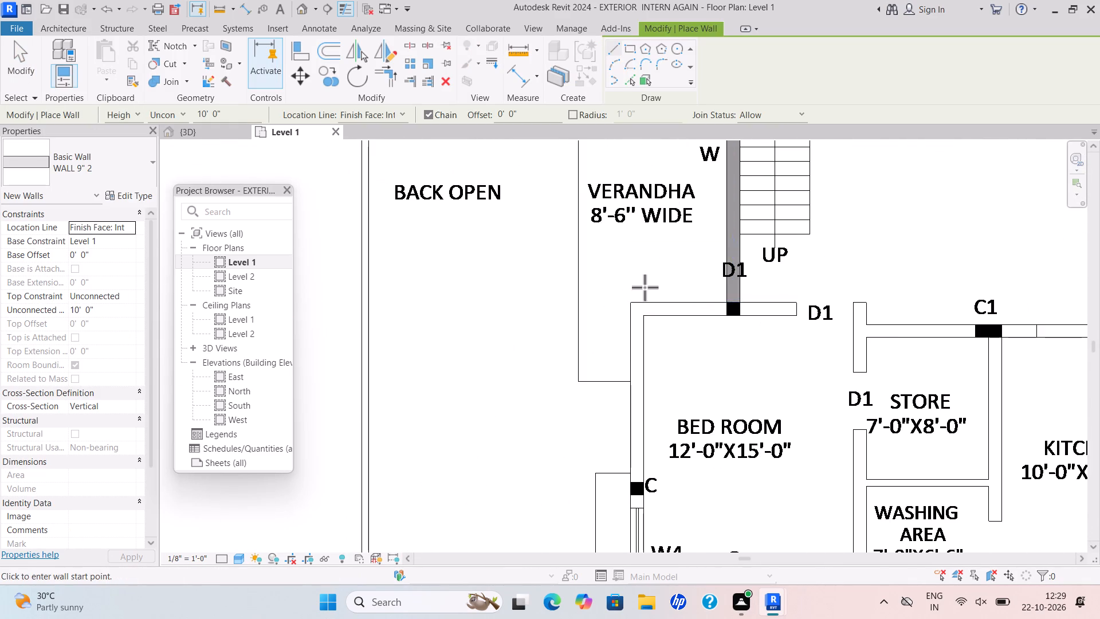
{"action": "scroll", "coordinate": [645, 287], "scroll_direction": "up", "scroll_amount": 6}
{"action": "left_click_drag", "start_coordinate": [615, 320], "coordinate": [625, 320]}
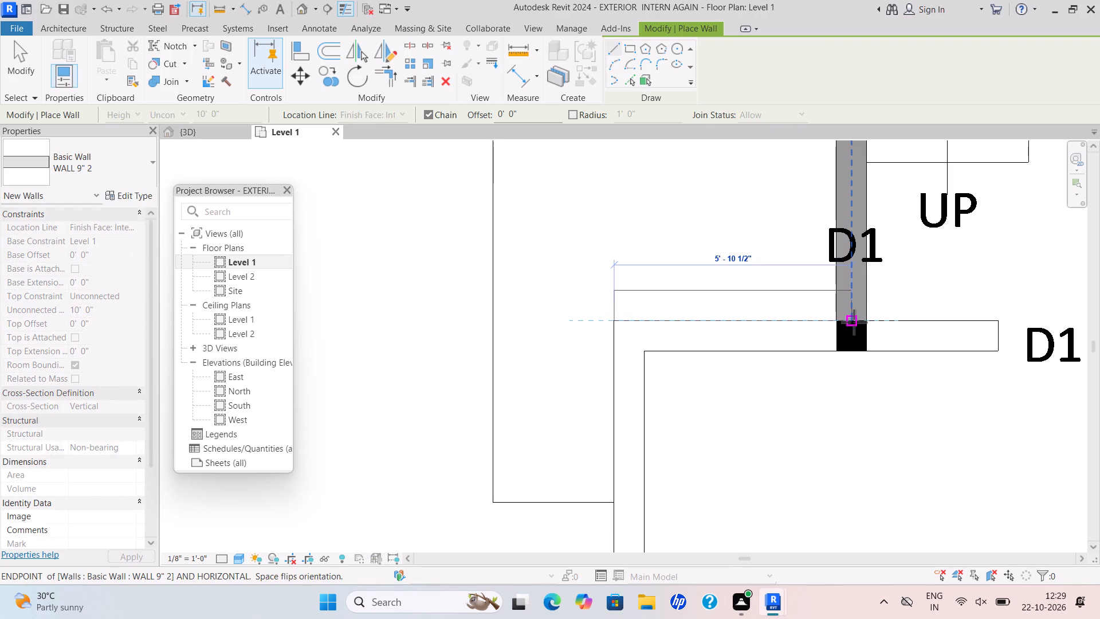
{"action": "key", "text": "space"}
{"action": "scroll", "coordinate": [1036, 332], "scroll_direction": "down", "scroll_amount": 7}
{"action": "middle_click_drag", "start_coordinate": [1028, 334], "coordinate": [791, 287]}
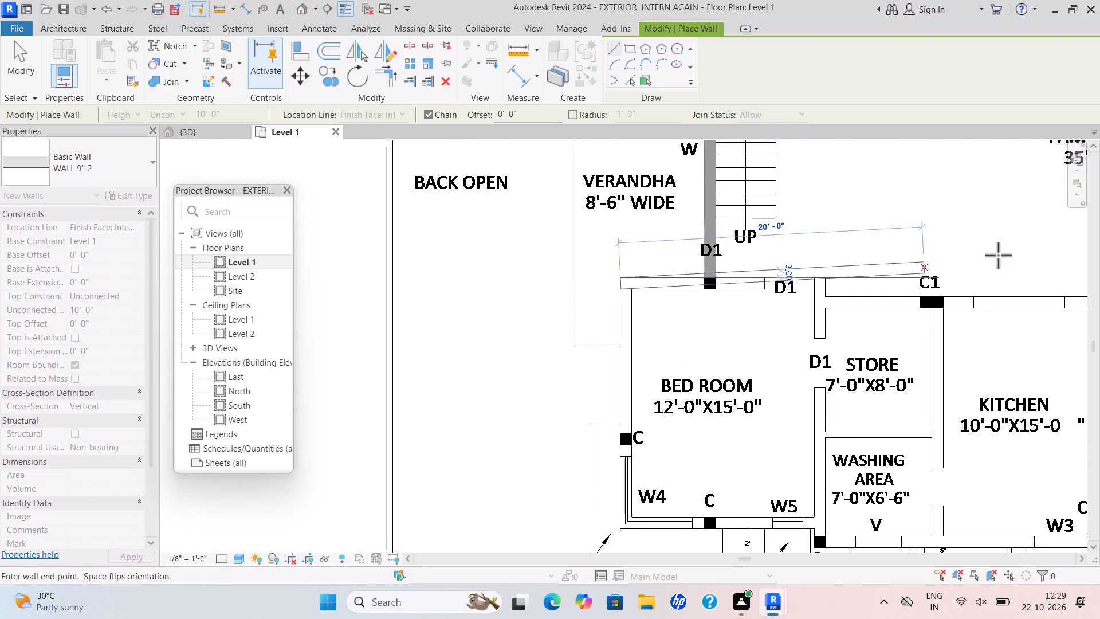
{"action": "scroll", "coordinate": [891, 305], "scroll_direction": "up", "scroll_amount": 6}
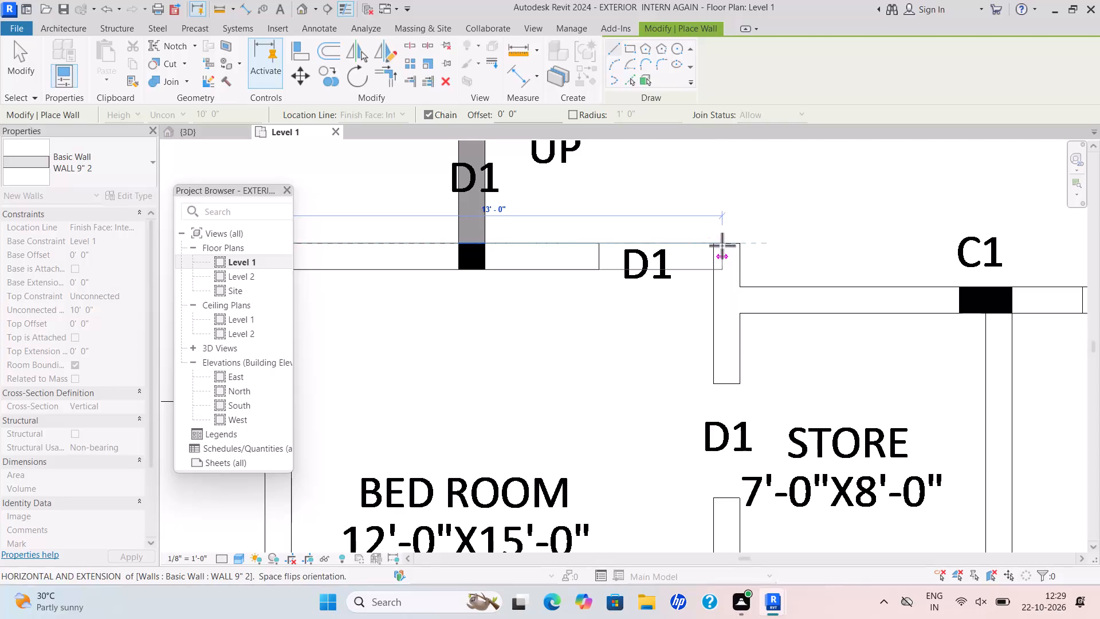
{"action": "scroll", "coordinate": [712, 248], "scroll_direction": "up", "scroll_amount": 7}
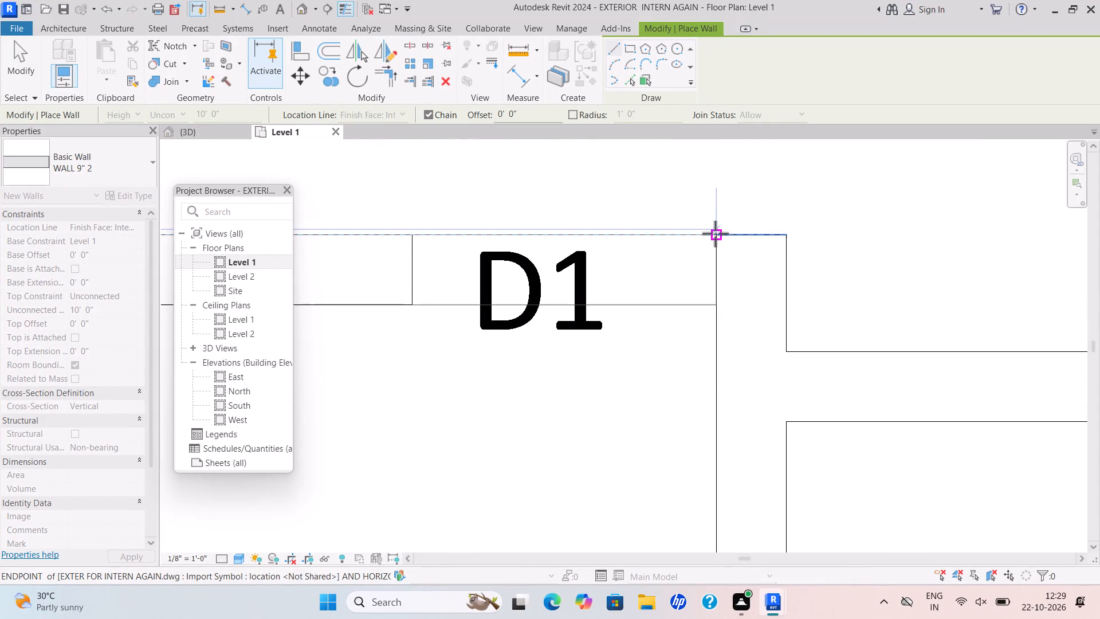
{"action": "left_click", "coordinate": [714, 234]}
{"action": "key", "text": "Escape"}
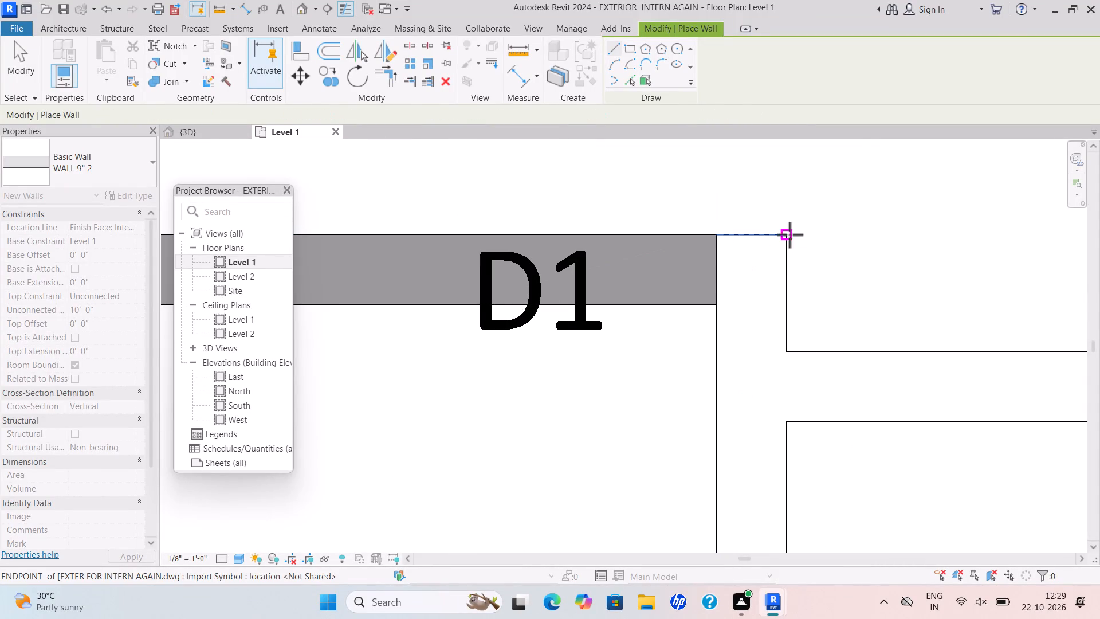
Draw a WALL 9" 2 wall from the bedroom's upper inner corner along the store and washing area to column C beside window W5.
{"action": "left_click_drag", "start_coordinate": [791, 230], "coordinate": [791, 269]}
{"action": "key", "text": "space"}
{"action": "scroll", "coordinate": [798, 443], "scroll_direction": "down", "scroll_amount": 2}
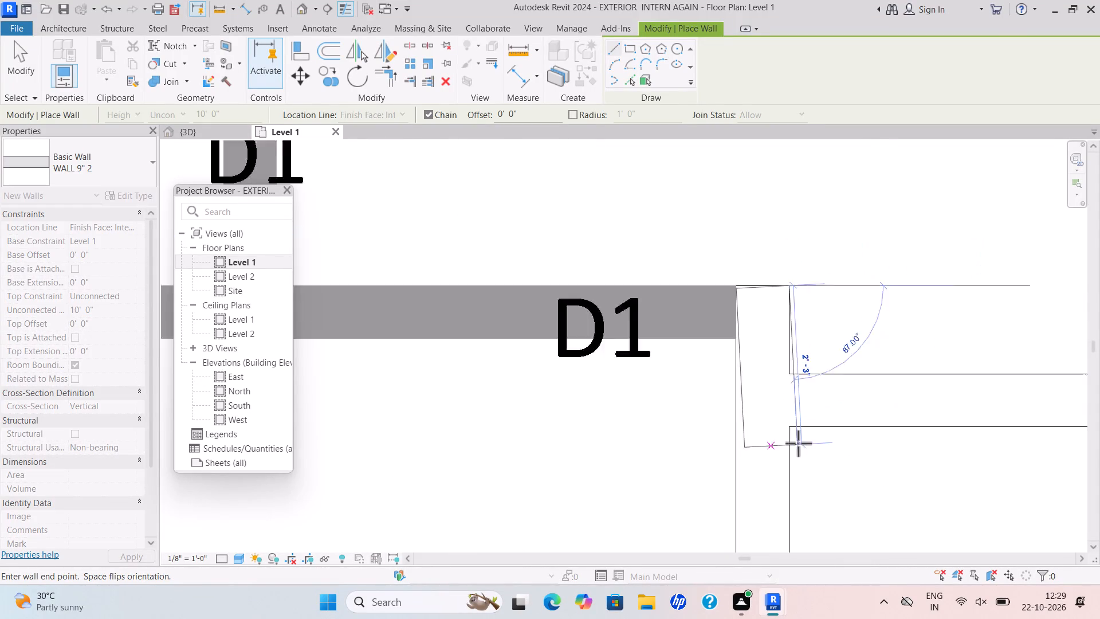
{"action": "scroll", "coordinate": [798, 443], "scroll_direction": "down", "scroll_amount": 6}
{"action": "middle_click_drag", "start_coordinate": [789, 412], "coordinate": [754, 234]}
{"action": "scroll", "coordinate": [759, 442], "scroll_direction": "down", "scroll_amount": 5}
{"action": "middle_click_drag", "start_coordinate": [752, 437], "coordinate": [789, 248]}
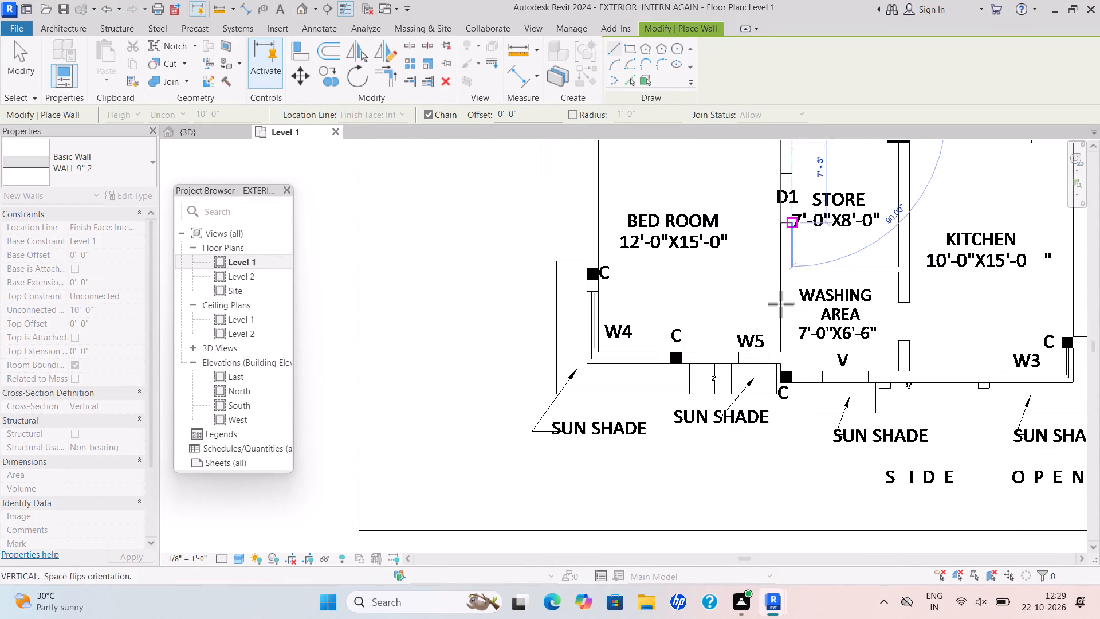
{"action": "scroll", "coordinate": [792, 371], "scroll_direction": "up", "scroll_amount": 15}
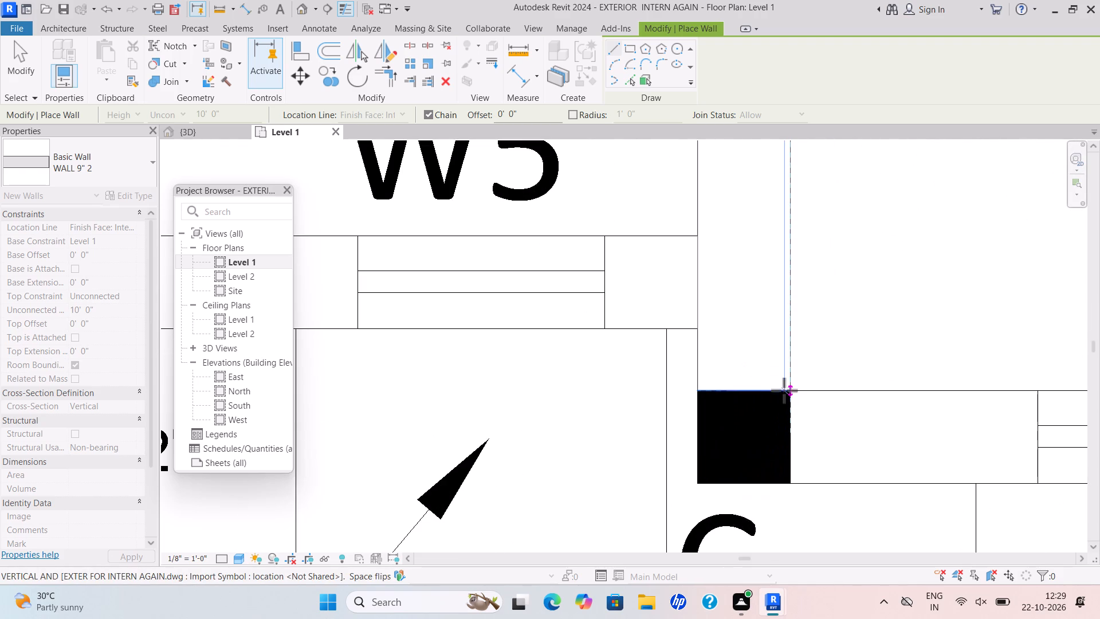
{"action": "left_click", "coordinate": [788, 393]}
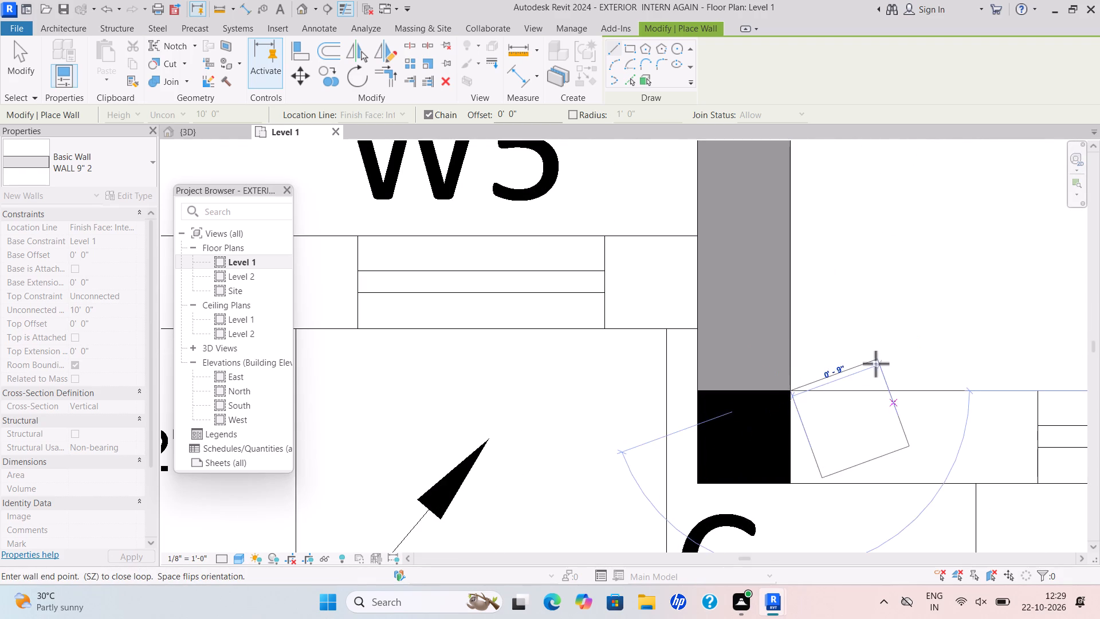
{"action": "scroll", "coordinate": [842, 345], "scroll_direction": "down", "scroll_amount": 7}
{"action": "key", "text": "Escape"}
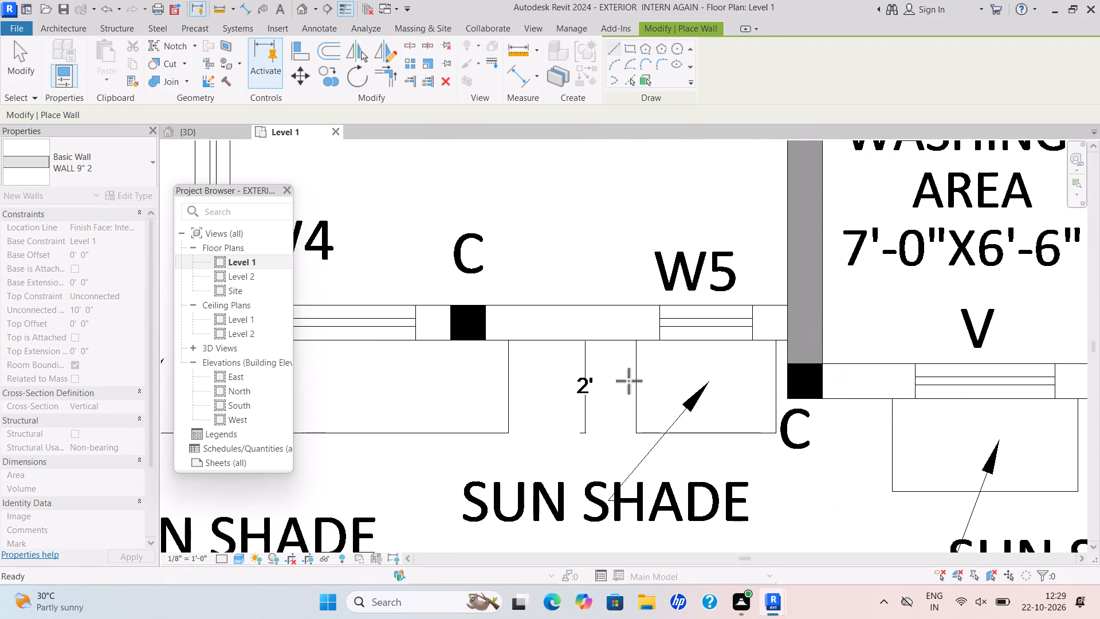
Draw a WALL 9" 2 wall down the 12'-0"X15'-0" bedroom's outer side, from its upper corner past column C to corner window W4.
{"action": "scroll", "coordinate": [620, 369], "scroll_direction": "down", "scroll_amount": 9}
{"action": "middle_click_drag", "start_coordinate": [623, 363], "coordinate": [767, 311]}
{"action": "scroll", "coordinate": [638, 264], "scroll_direction": "down", "scroll_amount": 4}
{"action": "middle_click_drag", "start_coordinate": [638, 318], "coordinate": [633, 412]}
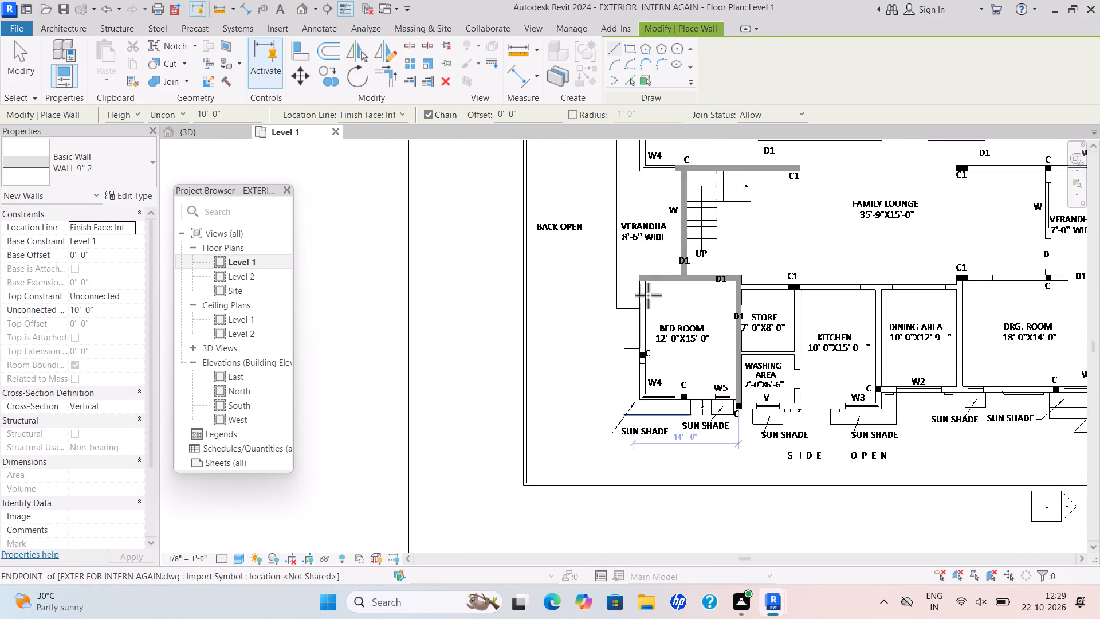
{"action": "middle_click_drag", "start_coordinate": [659, 284], "coordinate": [661, 379]}
{"action": "scroll", "coordinate": [681, 354], "scroll_direction": "up", "scroll_amount": 6}
{"action": "scroll", "coordinate": [624, 409], "scroll_direction": "up", "scroll_amount": 9}
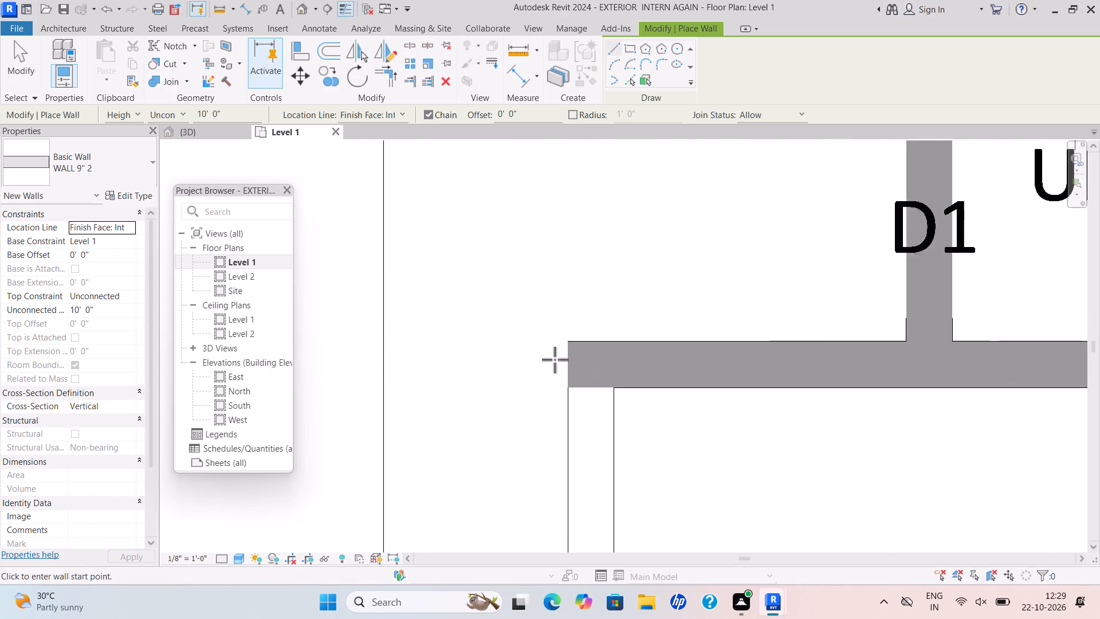
{"action": "scroll", "coordinate": [555, 359], "scroll_direction": "up", "scroll_amount": 1}
{"action": "left_click_drag", "start_coordinate": [572, 335], "coordinate": [581, 365]}
{"action": "scroll", "coordinate": [605, 510], "scroll_direction": "down", "scroll_amount": 2}
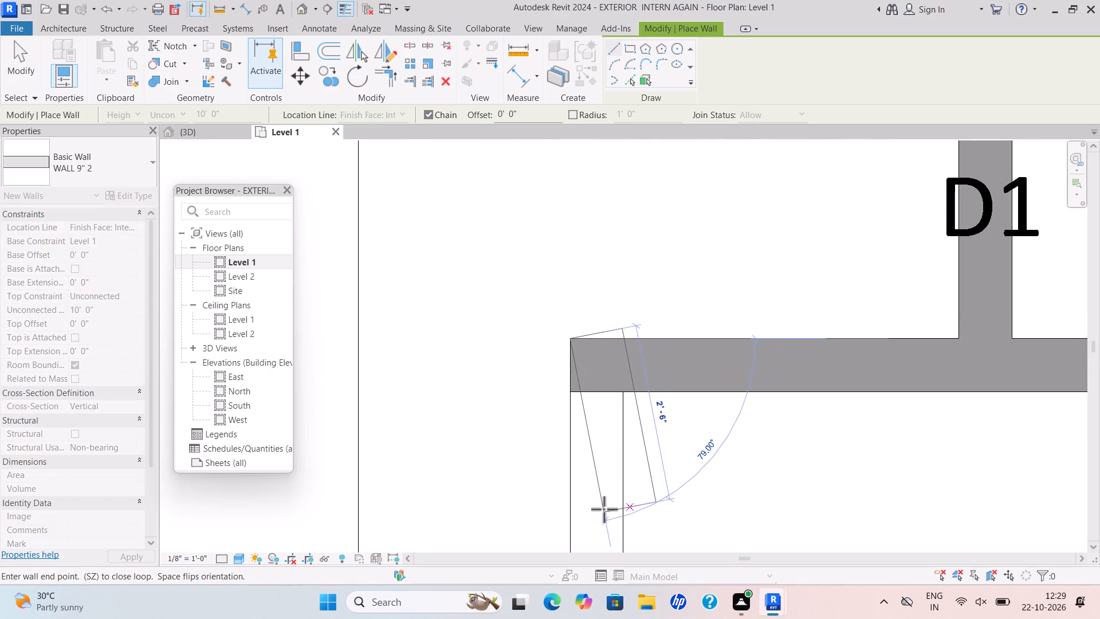
{"action": "middle_click_drag", "start_coordinate": [602, 506], "coordinate": [599, 301]}
{"action": "scroll", "coordinate": [604, 509], "scroll_direction": "down", "scroll_amount": 9}
{"action": "middle_click_drag", "start_coordinate": [585, 502], "coordinate": [652, 157]}
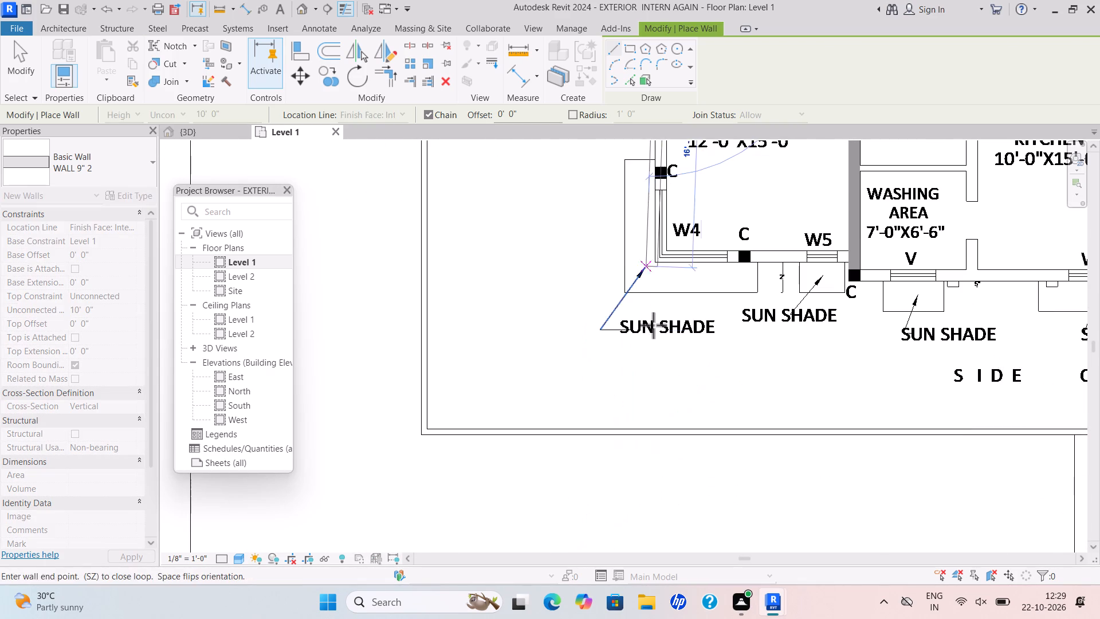
{"action": "scroll", "coordinate": [663, 268], "scroll_direction": "up", "scroll_amount": 3}
{"action": "scroll", "coordinate": [663, 259], "scroll_direction": "down", "scroll_amount": 2}
{"action": "middle_click_drag", "start_coordinate": [663, 267], "coordinate": [655, 403]}
{"action": "scroll", "coordinate": [634, 301], "scroll_direction": "up", "scroll_amount": 5}
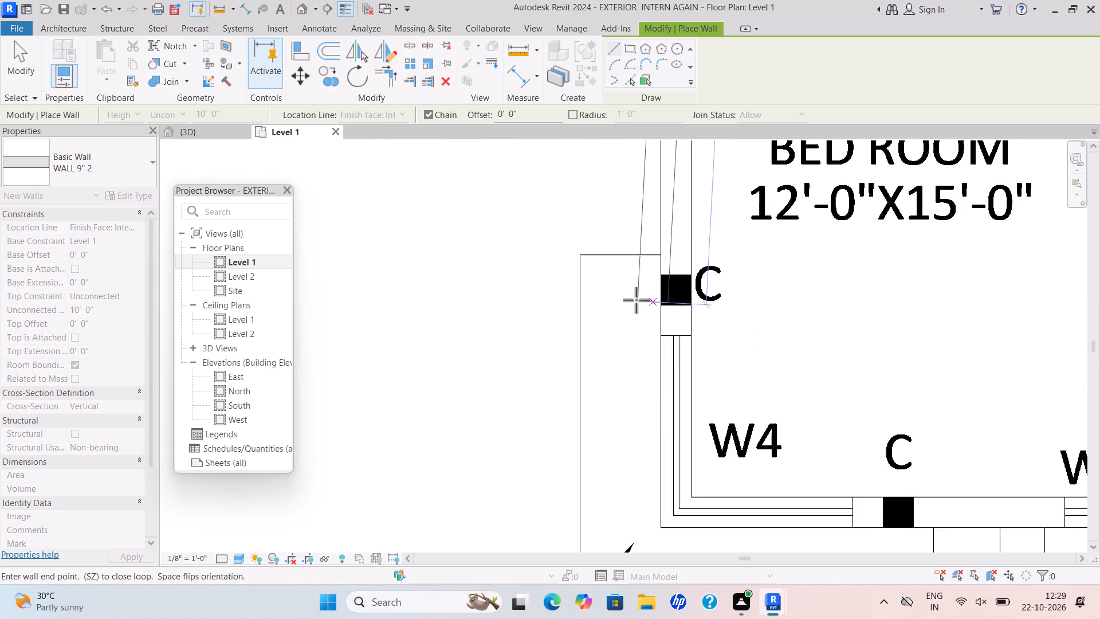
{"action": "scroll", "coordinate": [636, 300], "scroll_direction": "up", "scroll_amount": 2}
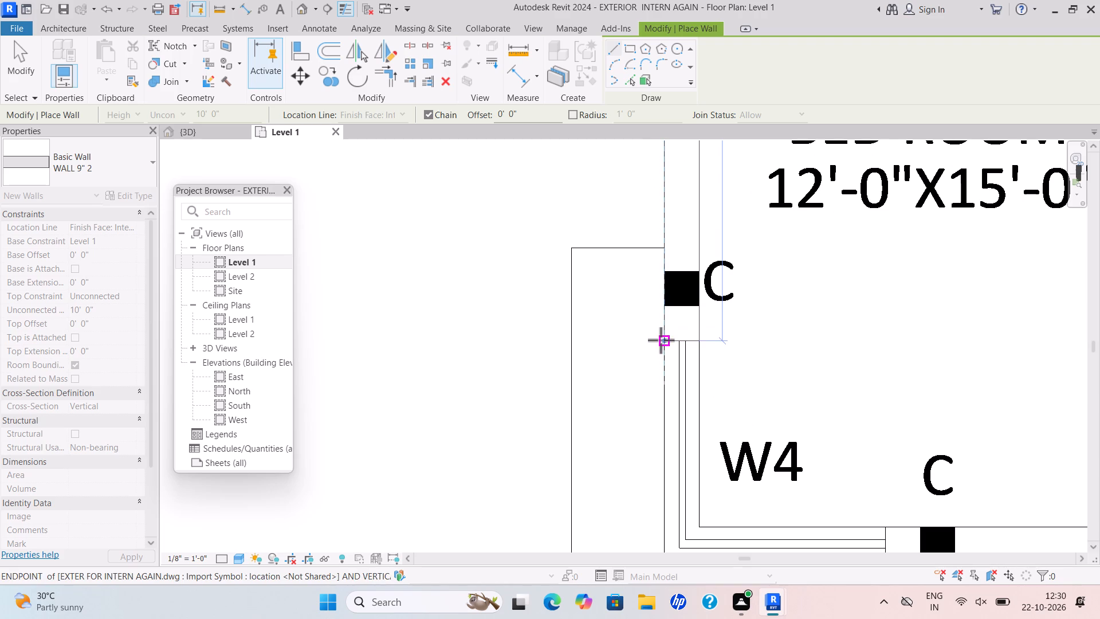
{"action": "left_click", "coordinate": [661, 340]}
{"action": "key", "text": "Escape"}
Draw a WALL 9" 2 wall about 8' long from the end of window W4 across column C and window W5 to the bedroom–washing area wall.
{"action": "scroll", "coordinate": [785, 356], "scroll_direction": "down", "scroll_amount": 9}
{"action": "middle_click_drag", "start_coordinate": [732, 331], "coordinate": [724, 334]}
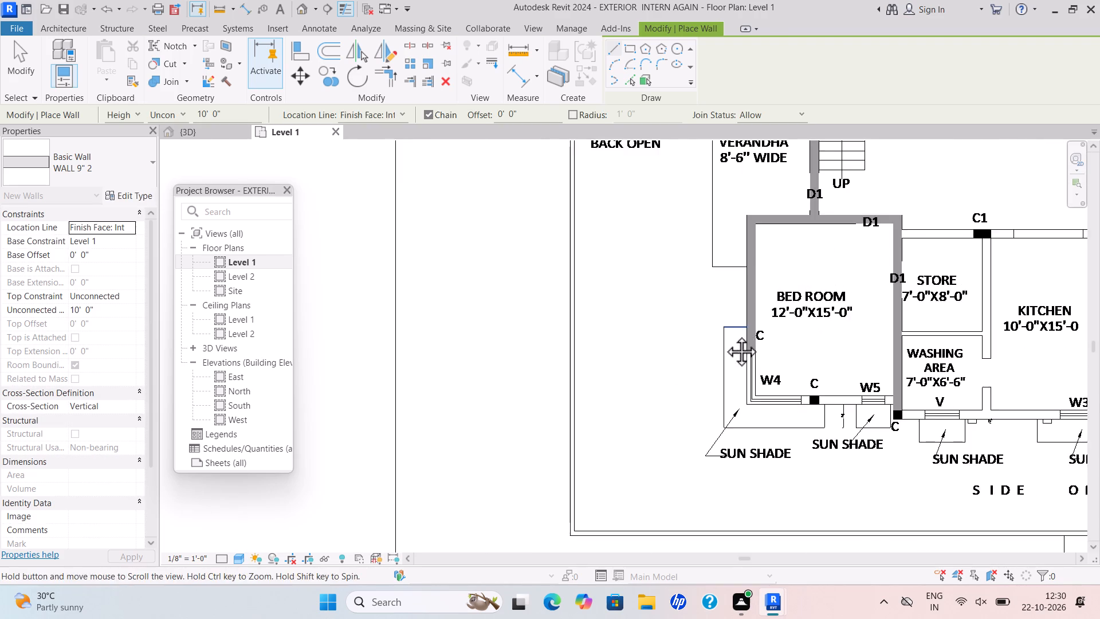
{"action": "middle_click_drag", "start_coordinate": [724, 334], "coordinate": [587, 330]}
{"action": "scroll", "coordinate": [724, 334], "scroll_direction": "down", "scroll_amount": 9}
{"action": "middle_click_drag", "start_coordinate": [630, 324], "coordinate": [622, 335]}
{"action": "scroll", "coordinate": [611, 364], "scroll_direction": "up", "scroll_amount": 12}
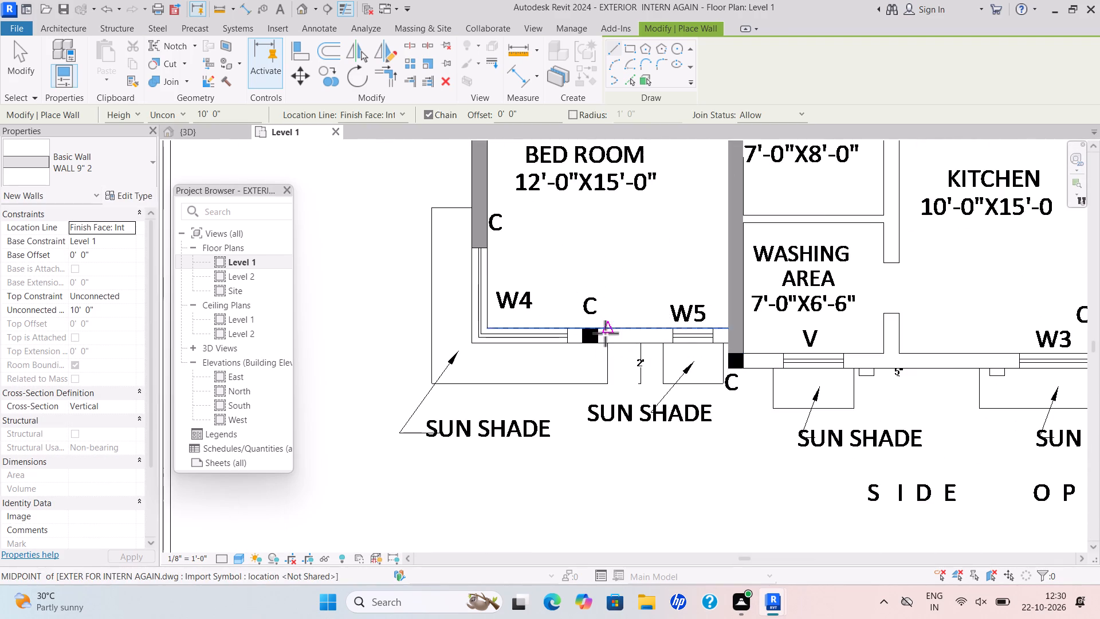
{"action": "scroll", "coordinate": [605, 333], "scroll_direction": "up", "scroll_amount": 4}
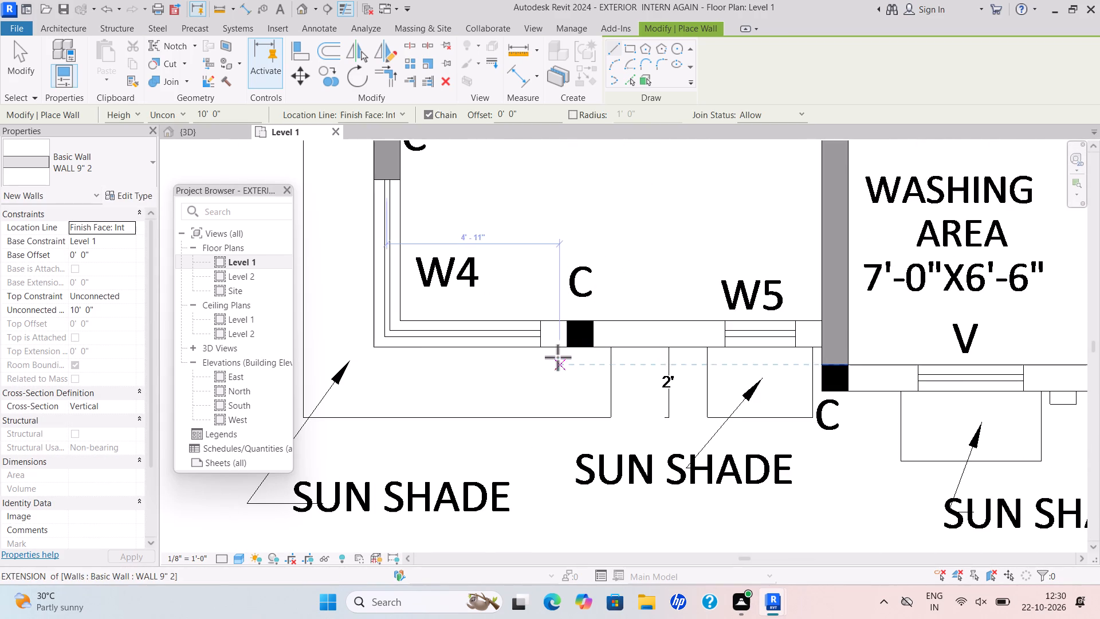
{"action": "scroll", "coordinate": [544, 345], "scroll_direction": "up", "scroll_amount": 3}
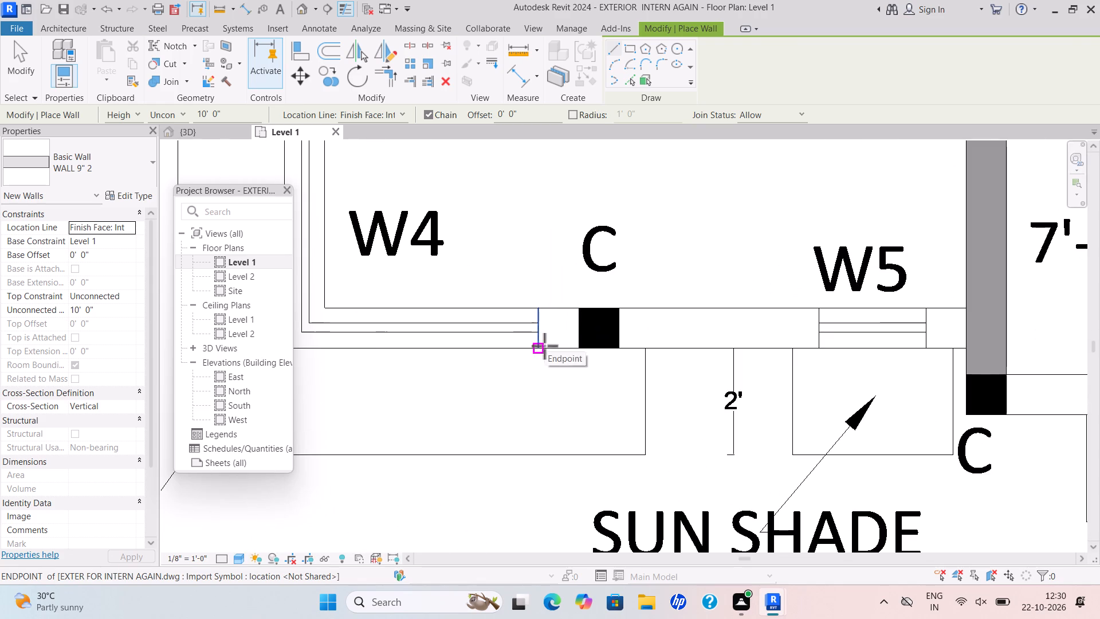
{"action": "left_click", "coordinate": [544, 349]}
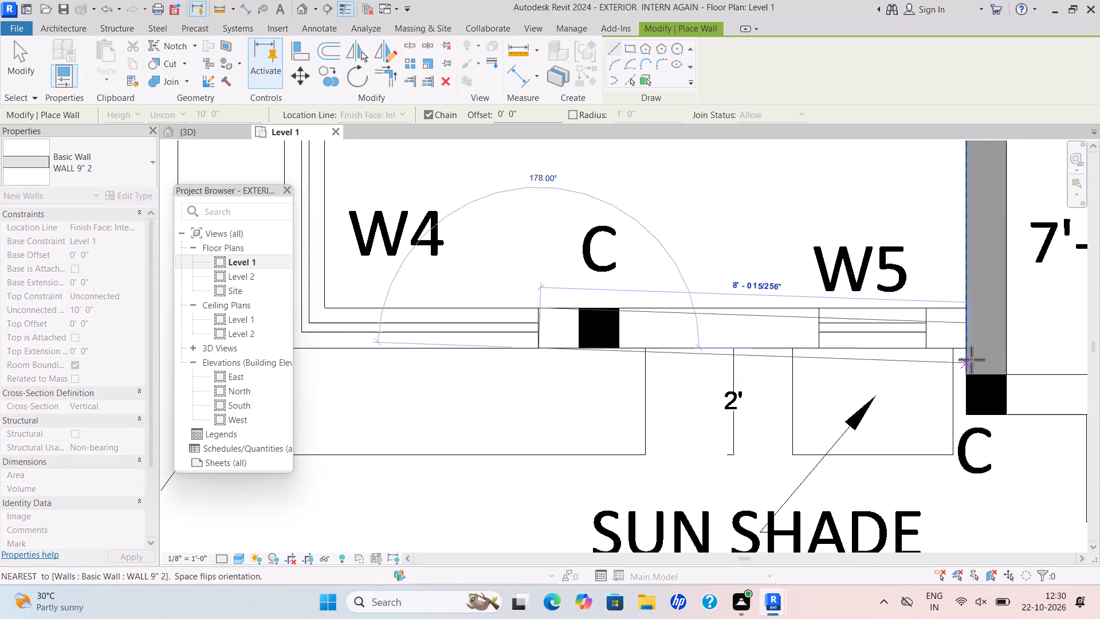
{"action": "scroll", "coordinate": [967, 346], "scroll_direction": "up", "scroll_amount": 5}
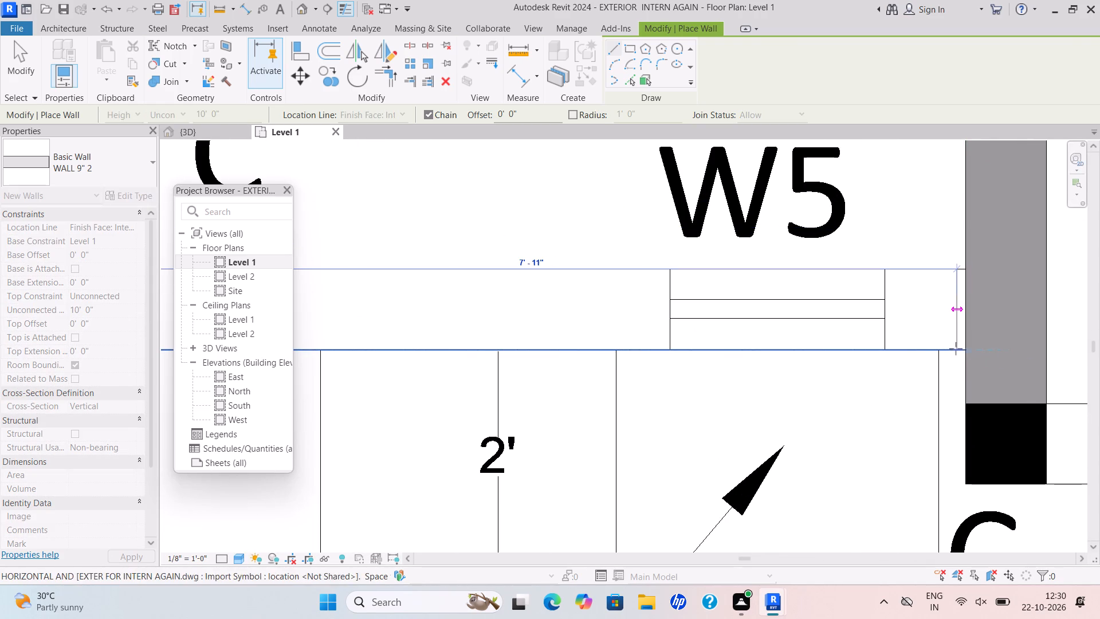
{"action": "left_click", "coordinate": [970, 346]}
{"action": "key", "text": "Escape"}
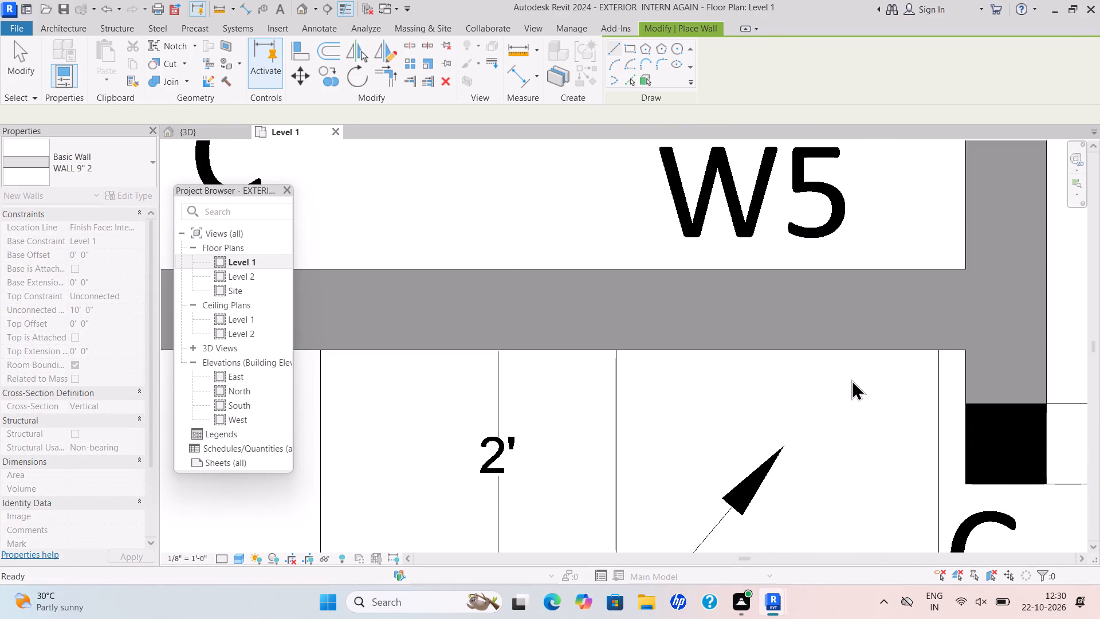
Draw a WALL 9" 2 wall along the washing area and kitchen's outer face, from column C across ventilator V to the start of window W3.
{"action": "scroll", "coordinate": [842, 387], "scroll_direction": "down", "scroll_amount": 10}
{"action": "middle_click_drag", "start_coordinate": [834, 392], "coordinate": [702, 328]}
{"action": "scroll", "coordinate": [759, 351], "scroll_direction": "up", "scroll_amount": 5}
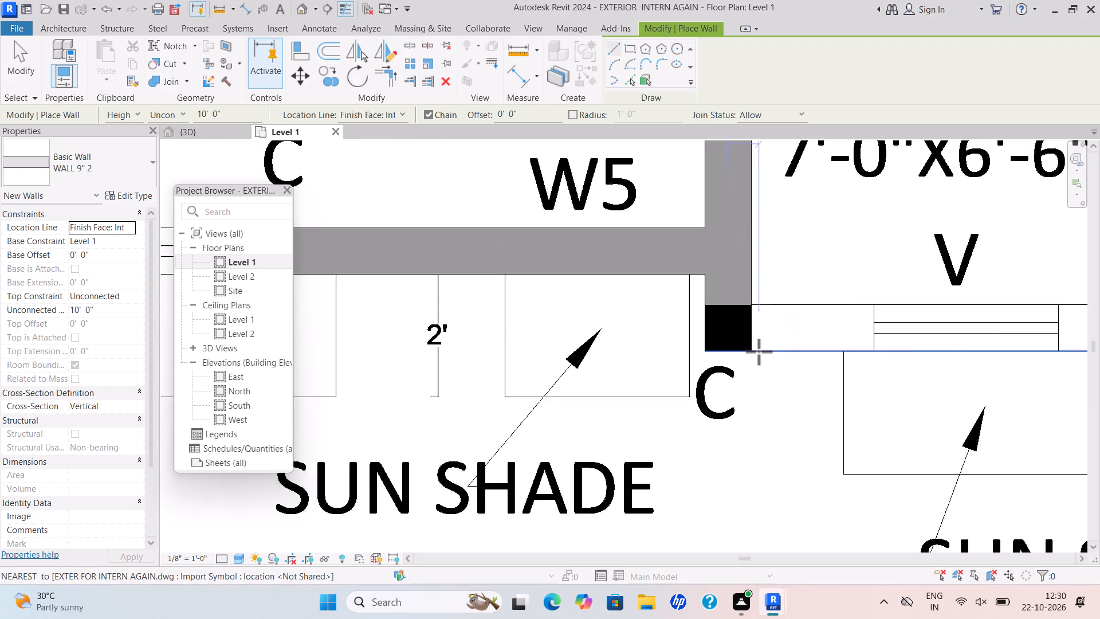
{"action": "scroll", "coordinate": [759, 351], "scroll_direction": "up", "scroll_amount": 11}
{"action": "left_click_drag", "start_coordinate": [728, 356], "coordinate": [737, 356]}
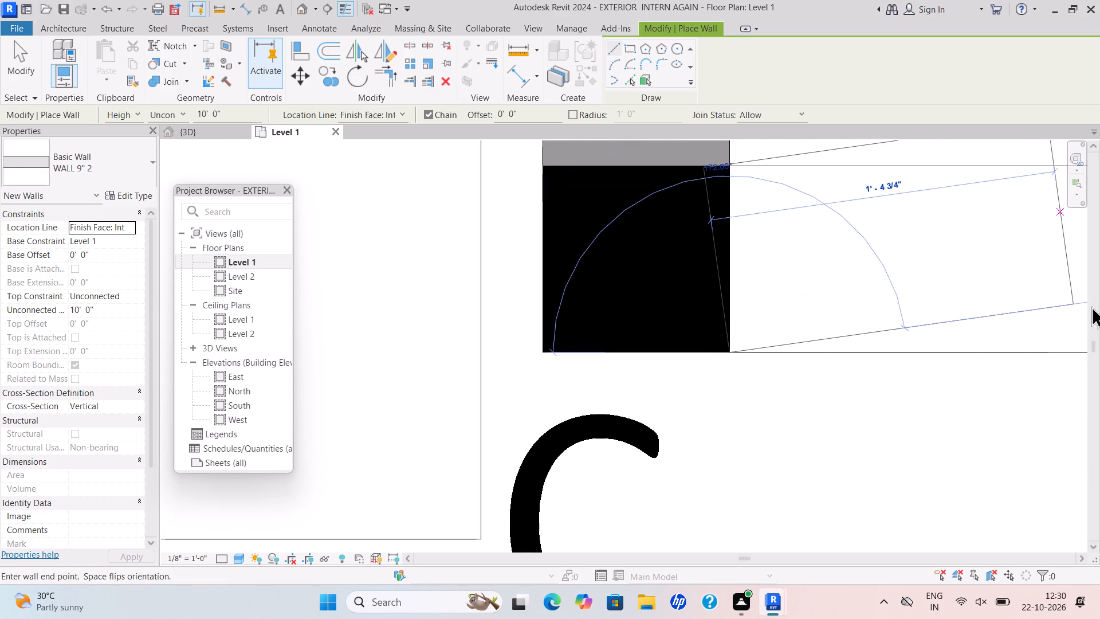
{"action": "scroll", "coordinate": [976, 341], "scroll_direction": "down", "scroll_amount": 3}
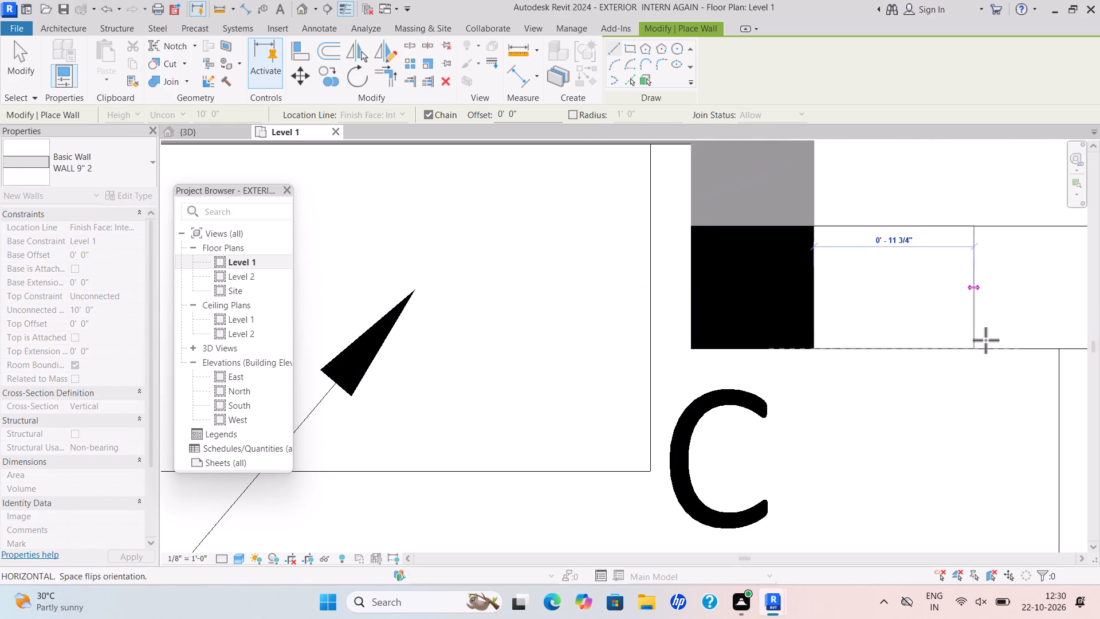
{"action": "scroll", "coordinate": [1039, 351], "scroll_direction": "down", "scroll_amount": 5}
{"action": "middle_click_drag", "start_coordinate": [1034, 350], "coordinate": [686, 315]}
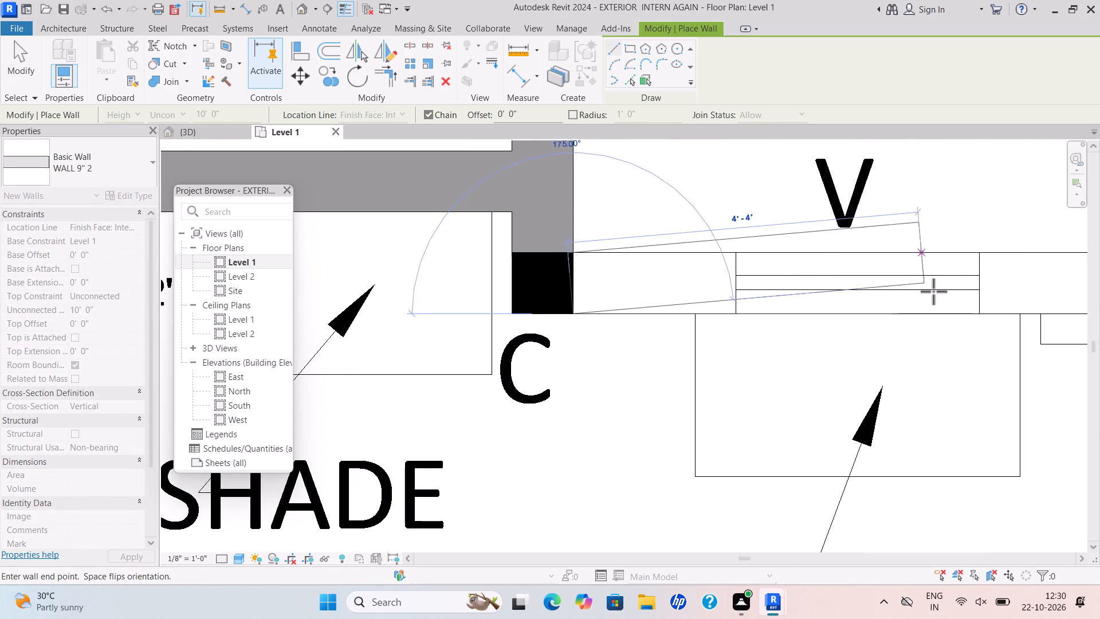
{"action": "scroll", "coordinate": [934, 297], "scroll_direction": "down", "scroll_amount": 2}
{"action": "middle_click_drag", "start_coordinate": [934, 299], "coordinate": [449, 281]}
{"action": "scroll", "coordinate": [504, 281], "scroll_direction": "down", "scroll_amount": 1}
{"action": "scroll", "coordinate": [1009, 274], "scroll_direction": "down", "scroll_amount": 4}
{"action": "middle_click_drag", "start_coordinate": [1009, 273], "coordinate": [658, 284]}
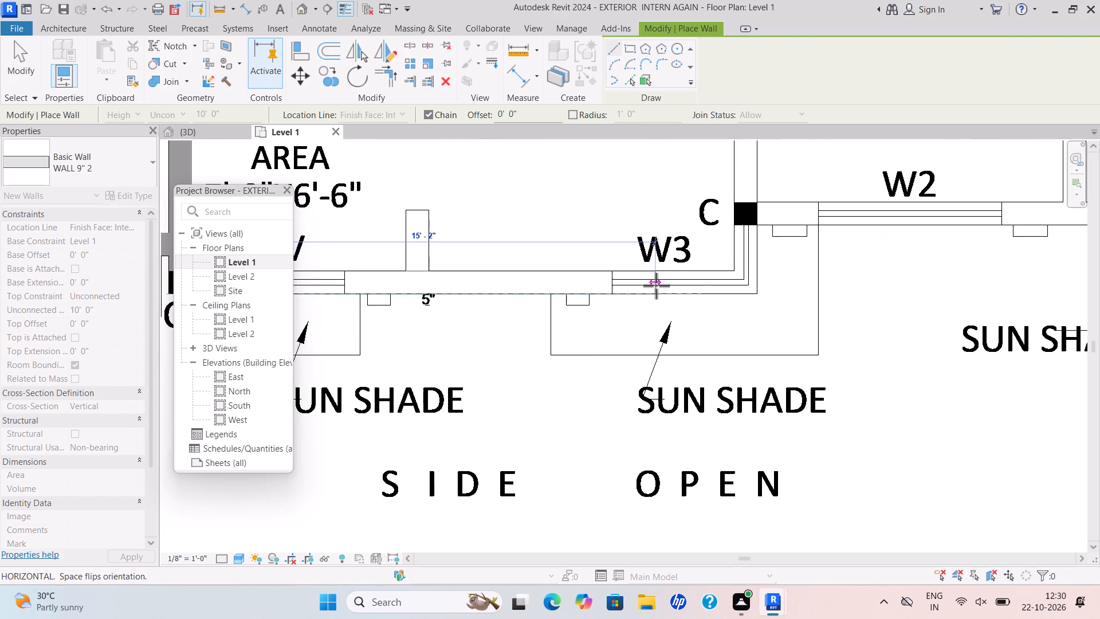
{"action": "scroll", "coordinate": [606, 300], "scroll_direction": "up", "scroll_amount": 11}
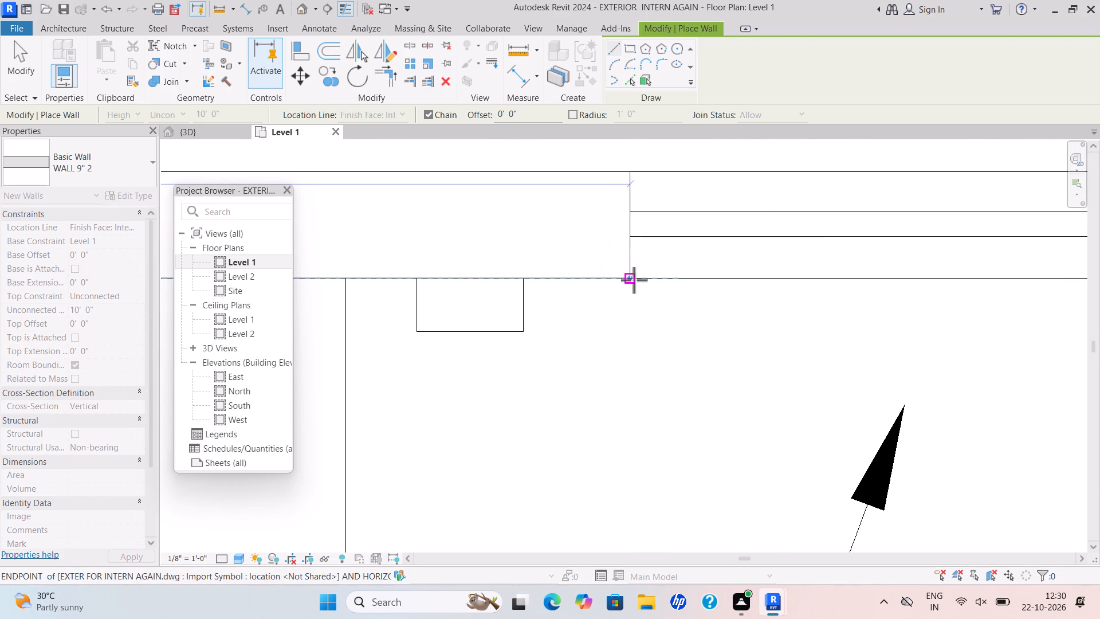
{"action": "left_click", "coordinate": [634, 280]}
{"action": "key", "text": "Escape"}
Draw a WALL 9" 2 wall about 15' long between the washing area/store and the kitchen, from the outer wall to column C1.
{"action": "scroll", "coordinate": [633, 258], "scroll_direction": "down", "scroll_amount": 8}
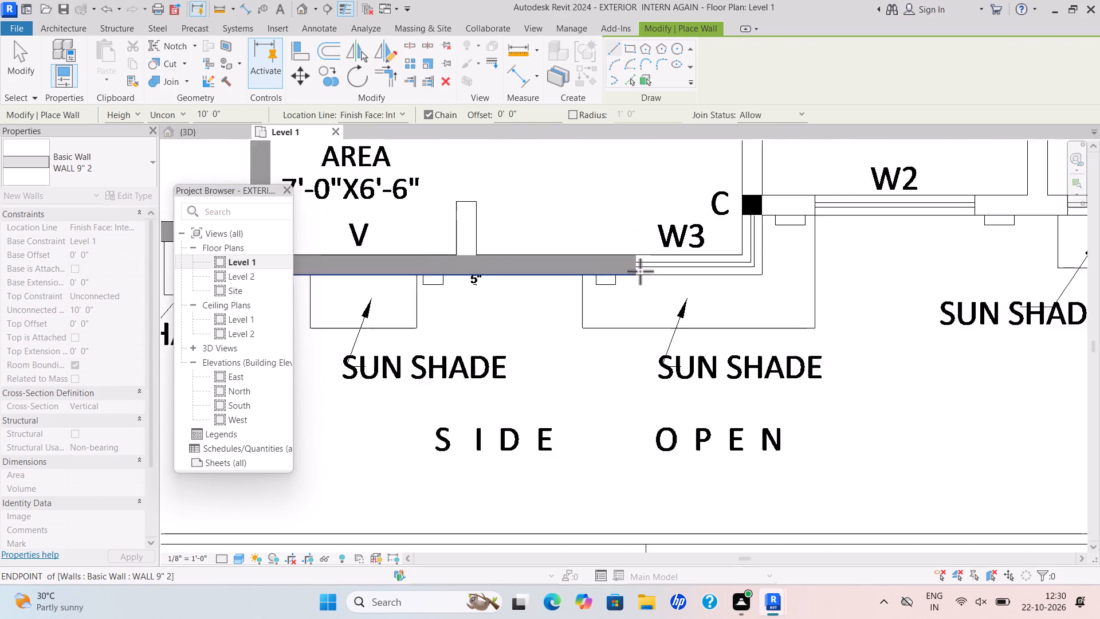
{"action": "scroll", "coordinate": [640, 271], "scroll_direction": "down", "scroll_amount": 9}
{"action": "middle_click_drag", "start_coordinate": [638, 301], "coordinate": [646, 343]}
{"action": "scroll", "coordinate": [576, 324], "scroll_direction": "up", "scroll_amount": 12}
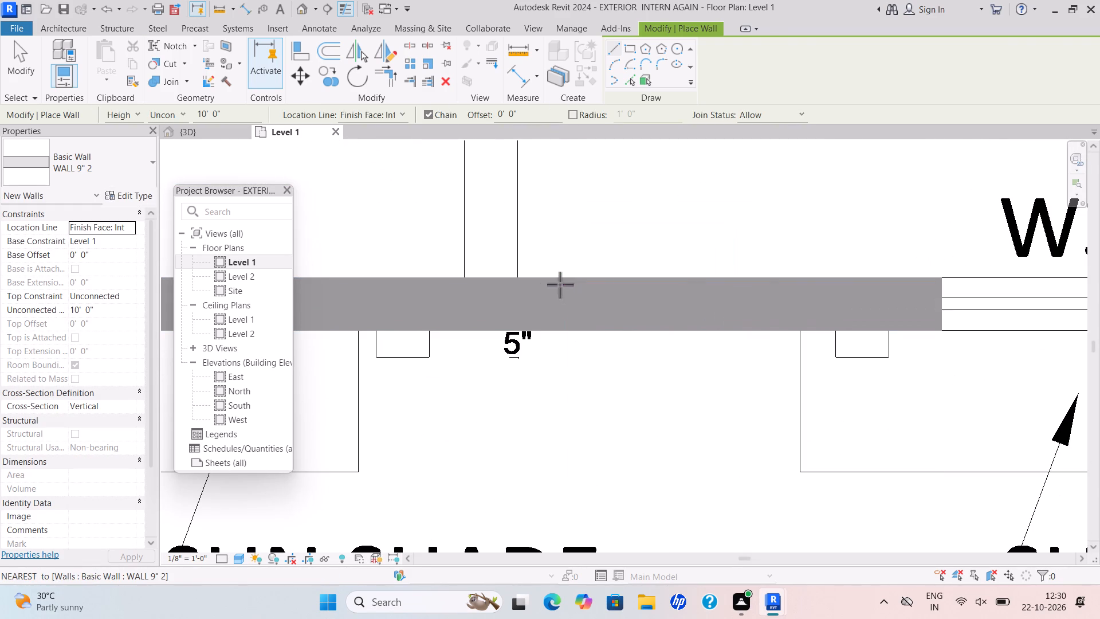
{"action": "left_click_drag", "start_coordinate": [524, 279], "coordinate": [523, 273]}
{"action": "scroll", "coordinate": [528, 149], "scroll_direction": "down", "scroll_amount": 3}
{"action": "middle_click_drag", "start_coordinate": [526, 187], "coordinate": [523, 221]}
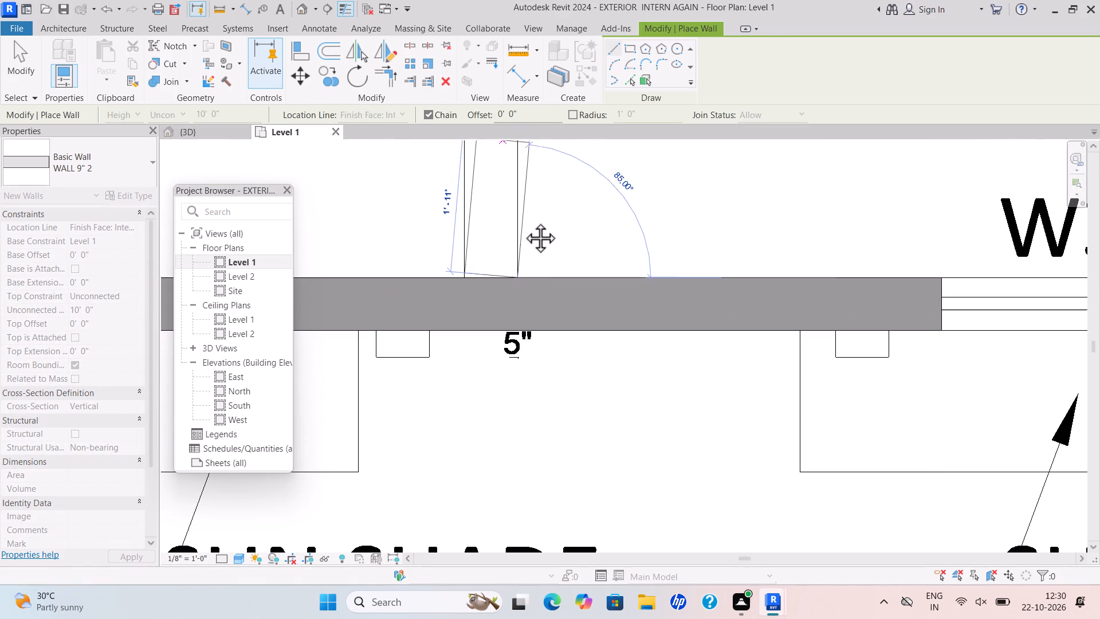
{"action": "middle_click_drag", "start_coordinate": [523, 221], "coordinate": [535, 338]}
{"action": "scroll", "coordinate": [523, 221], "scroll_direction": "down", "scroll_amount": 9}
{"action": "middle_click_drag", "start_coordinate": [544, 265], "coordinate": [545, 332]}
{"action": "scroll", "coordinate": [545, 330], "scroll_direction": "down", "scroll_amount": 1}
{"action": "right_click", "coordinate": [545, 332]}
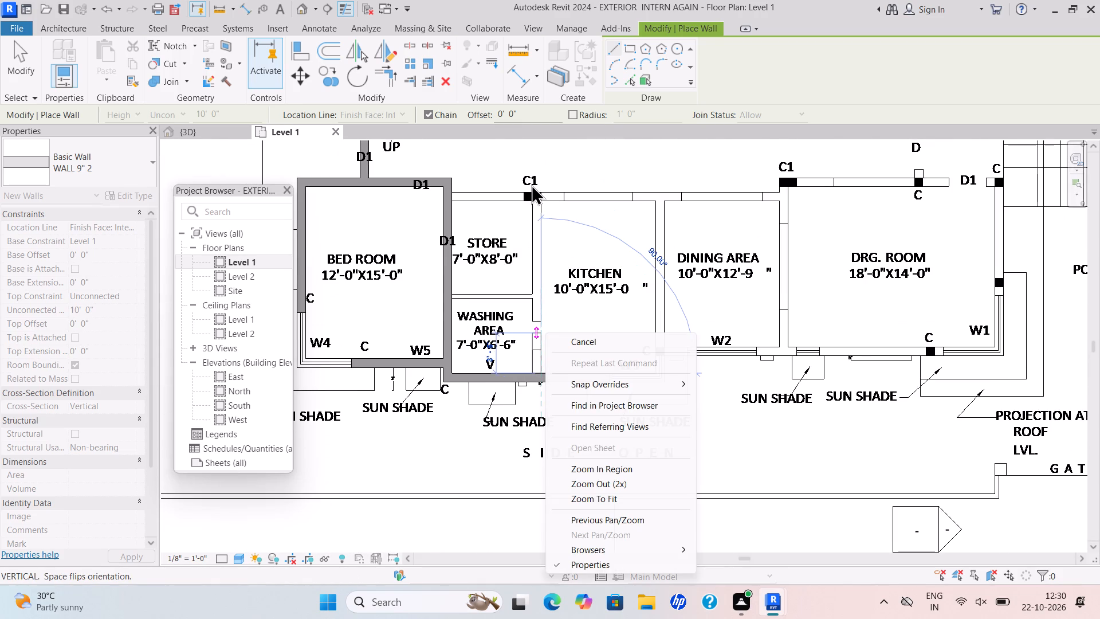
{"action": "key", "text": "Escape"}
{"action": "scroll", "coordinate": [542, 201], "scroll_direction": "up", "scroll_amount": 2}
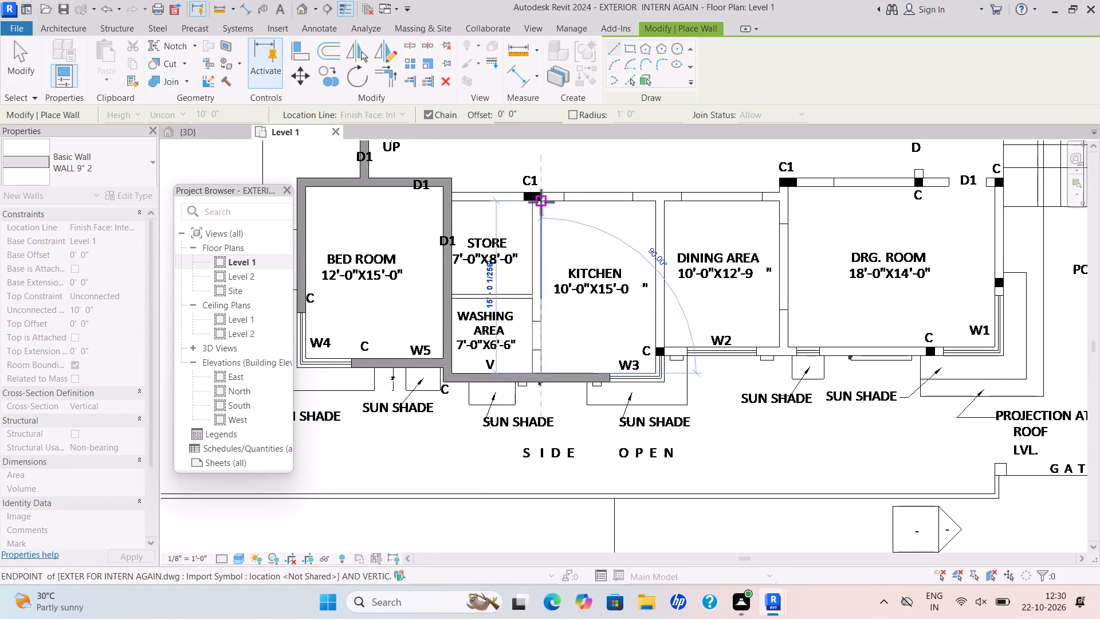
{"action": "scroll", "coordinate": [541, 202], "scroll_direction": "up", "scroll_amount": 18}
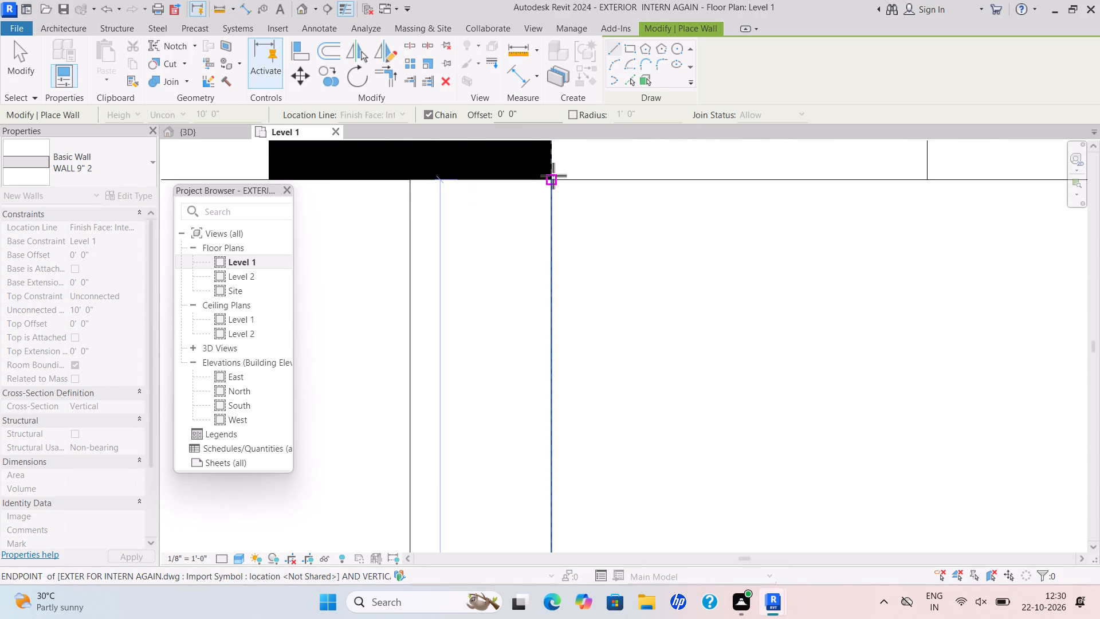
{"action": "left_click", "coordinate": [555, 173]}
{"action": "key", "text": "Escape"}
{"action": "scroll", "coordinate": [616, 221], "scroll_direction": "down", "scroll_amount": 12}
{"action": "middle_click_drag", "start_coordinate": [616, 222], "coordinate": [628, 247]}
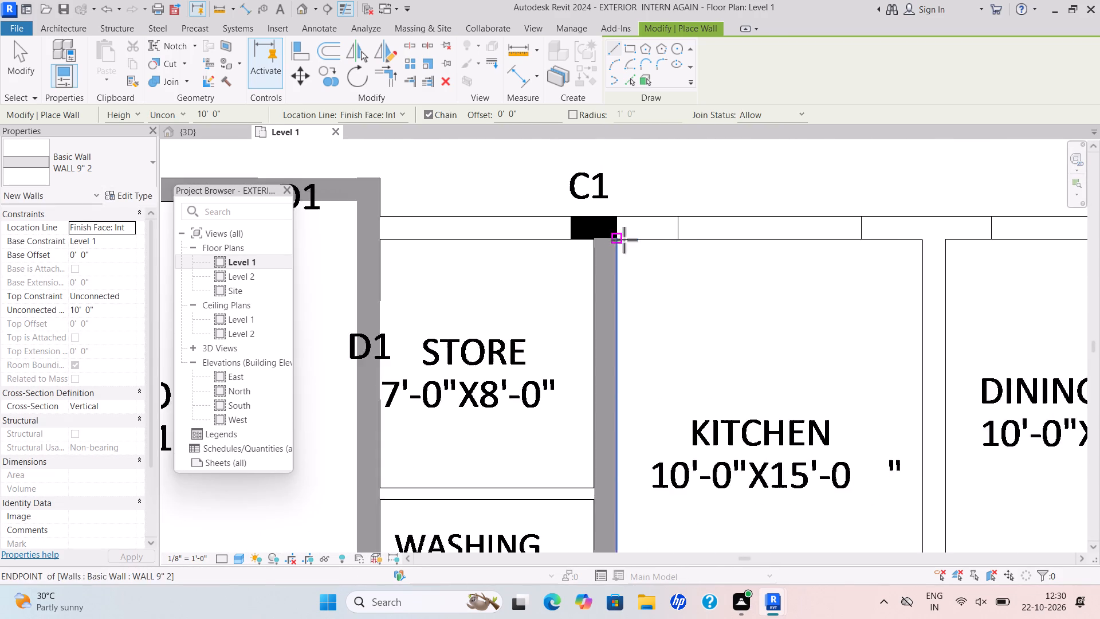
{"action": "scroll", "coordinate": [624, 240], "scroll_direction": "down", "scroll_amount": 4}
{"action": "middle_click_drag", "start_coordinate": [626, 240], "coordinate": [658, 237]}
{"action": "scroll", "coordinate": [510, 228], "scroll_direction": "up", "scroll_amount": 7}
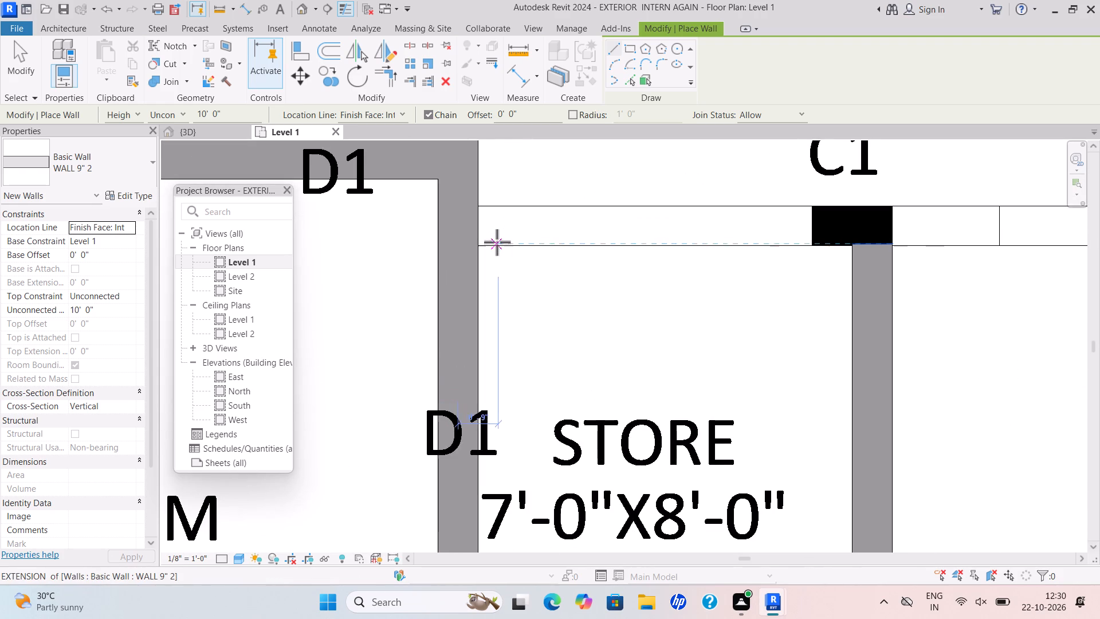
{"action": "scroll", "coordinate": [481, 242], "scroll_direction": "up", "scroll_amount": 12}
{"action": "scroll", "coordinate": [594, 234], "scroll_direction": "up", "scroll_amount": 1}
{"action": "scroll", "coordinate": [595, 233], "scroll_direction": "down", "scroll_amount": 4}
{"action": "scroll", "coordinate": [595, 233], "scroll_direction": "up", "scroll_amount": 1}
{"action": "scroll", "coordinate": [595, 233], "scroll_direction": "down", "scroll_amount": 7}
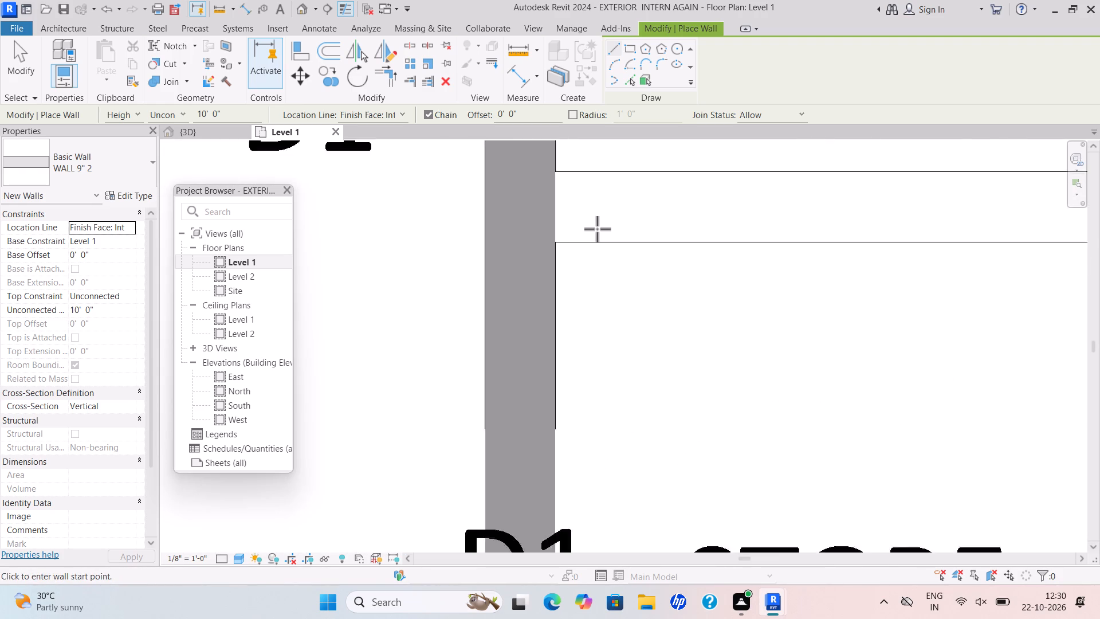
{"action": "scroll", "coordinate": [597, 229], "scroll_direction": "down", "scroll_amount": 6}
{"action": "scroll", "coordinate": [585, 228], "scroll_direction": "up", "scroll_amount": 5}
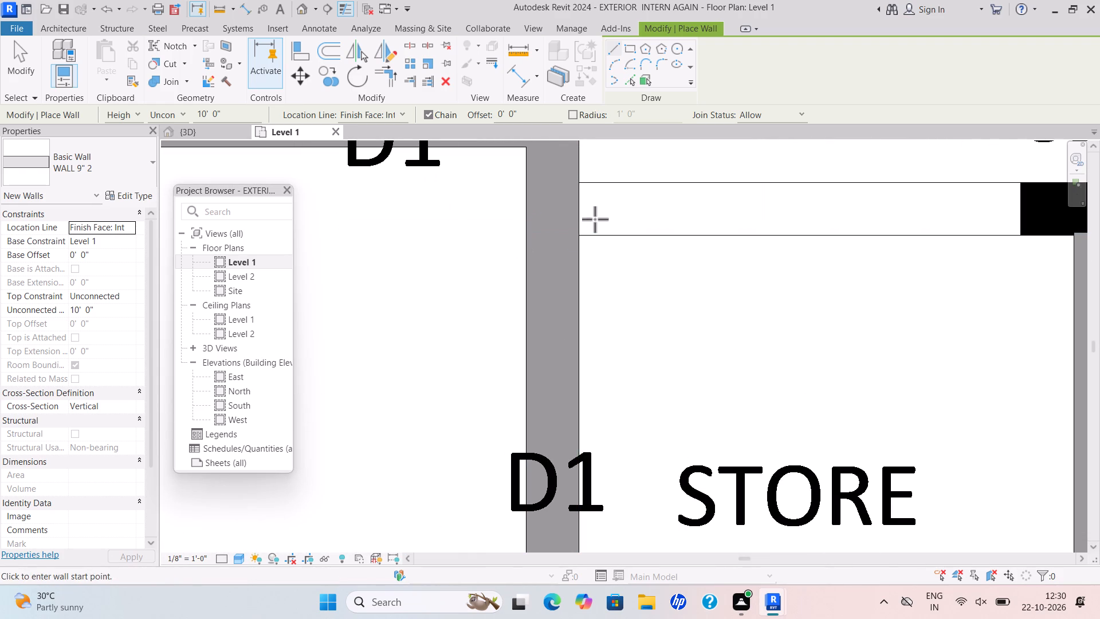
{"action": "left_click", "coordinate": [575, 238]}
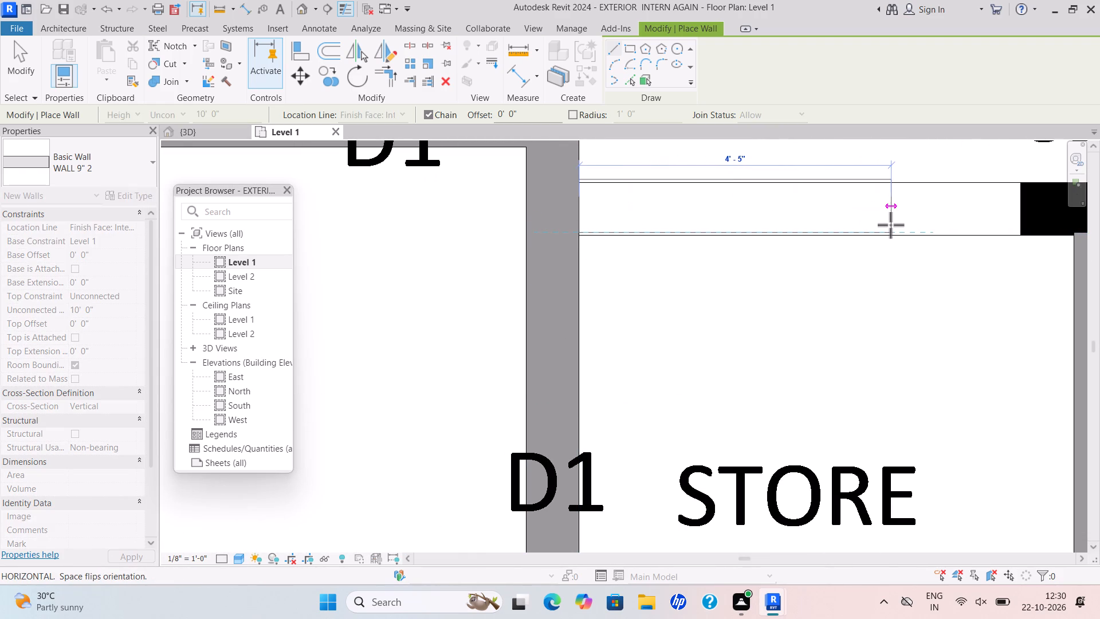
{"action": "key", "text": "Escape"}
Draw a WALL 9" 2 wall along the family lounge side of the store, kitchen and dining area, from the bedroom wall to the drawing room wall line.
{"action": "scroll", "coordinate": [575, 224], "scroll_direction": "up", "scroll_amount": 14}
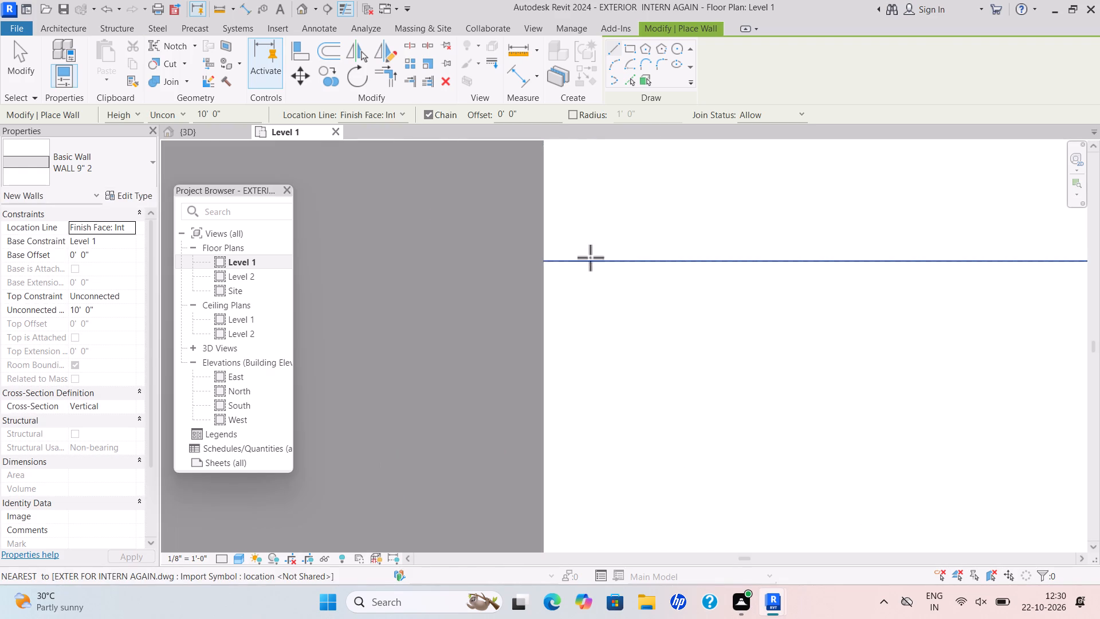
{"action": "scroll", "coordinate": [590, 257], "scroll_direction": "up", "scroll_amount": 8}
{"action": "left_click_drag", "start_coordinate": [496, 252], "coordinate": [504, 248]}
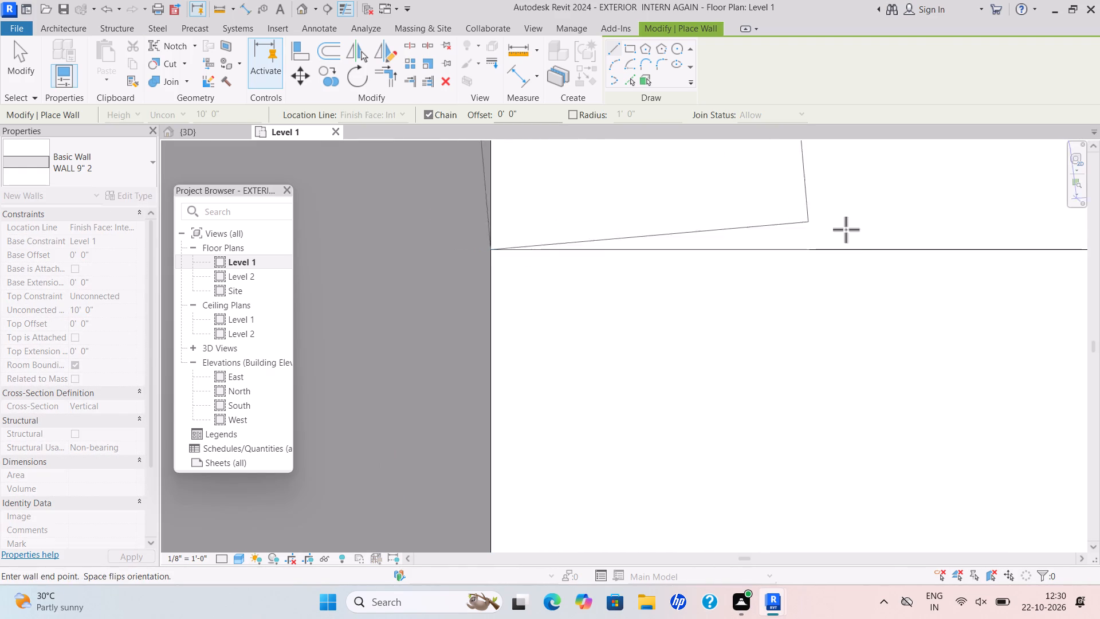
{"action": "scroll", "coordinate": [887, 243], "scroll_direction": "down", "scroll_amount": 8}
{"action": "middle_click_drag", "start_coordinate": [887, 244], "coordinate": [348, 257]}
{"action": "scroll", "coordinate": [974, 224], "scroll_direction": "down", "scroll_amount": 8}
{"action": "middle_click_drag", "start_coordinate": [954, 243], "coordinate": [573, 280]}
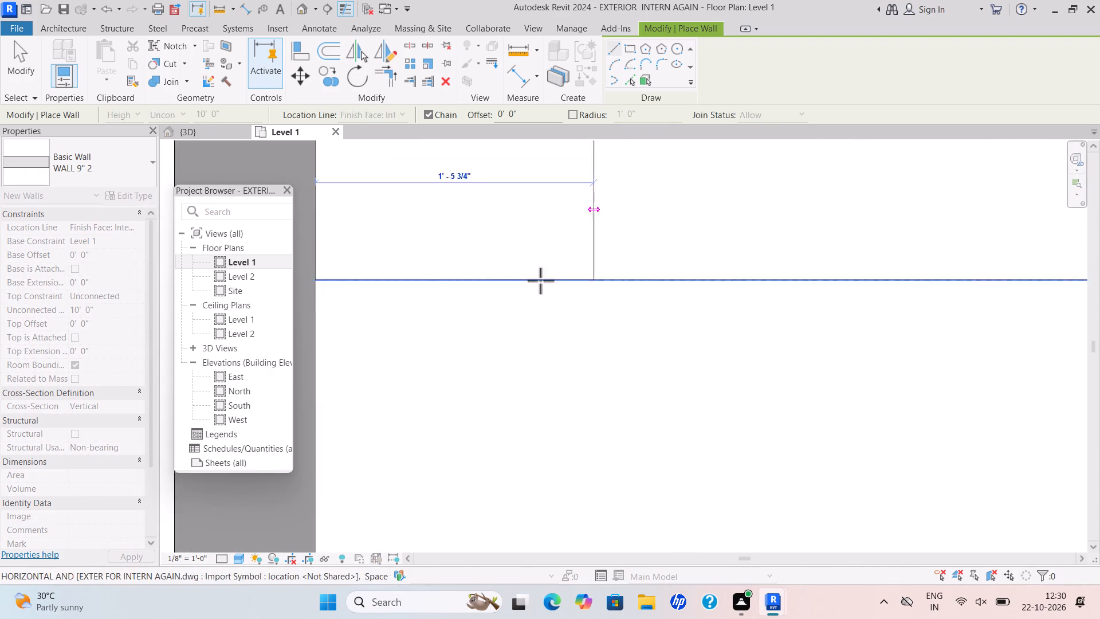
{"action": "scroll", "coordinate": [732, 263], "scroll_direction": "down", "scroll_amount": 10}
{"action": "middle_click_drag", "start_coordinate": [854, 259], "coordinate": [395, 259]}
{"action": "scroll", "coordinate": [501, 259], "scroll_direction": "down", "scroll_amount": 1}
{"action": "scroll", "coordinate": [874, 283], "scroll_direction": "down", "scroll_amount": 3}
{"action": "middle_click_drag", "start_coordinate": [860, 278], "coordinate": [789, 278]}
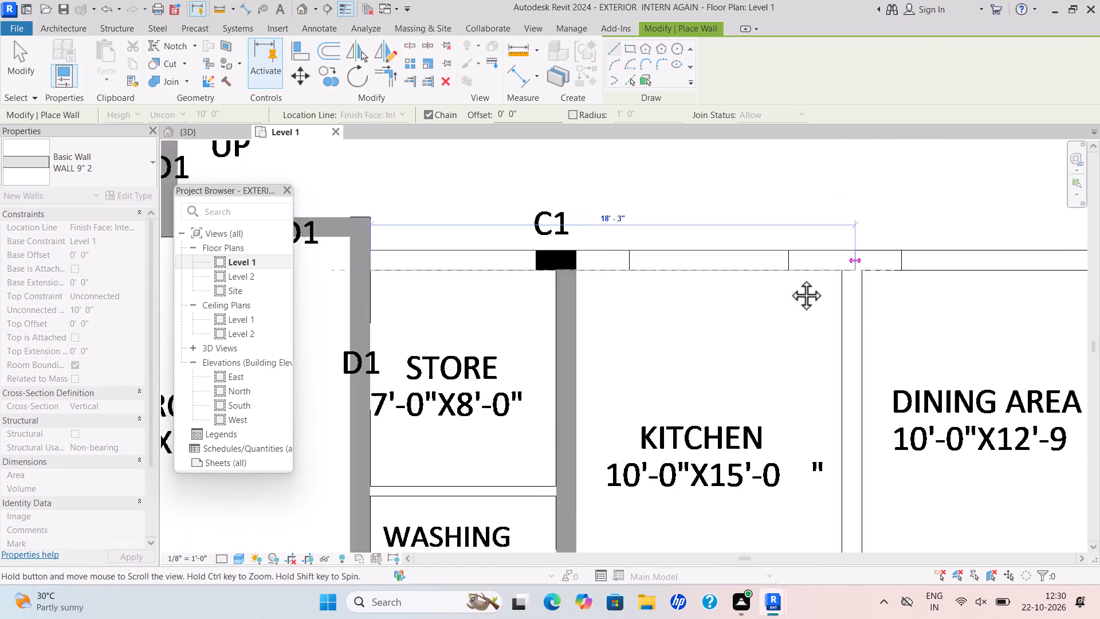
{"action": "scroll", "coordinate": [789, 278], "scroll_direction": "down", "scroll_amount": 3}
{"action": "middle_click_drag", "start_coordinate": [789, 278], "coordinate": [321, 280]}
{"action": "scroll", "coordinate": [439, 261], "scroll_direction": "up", "scroll_amount": 9}
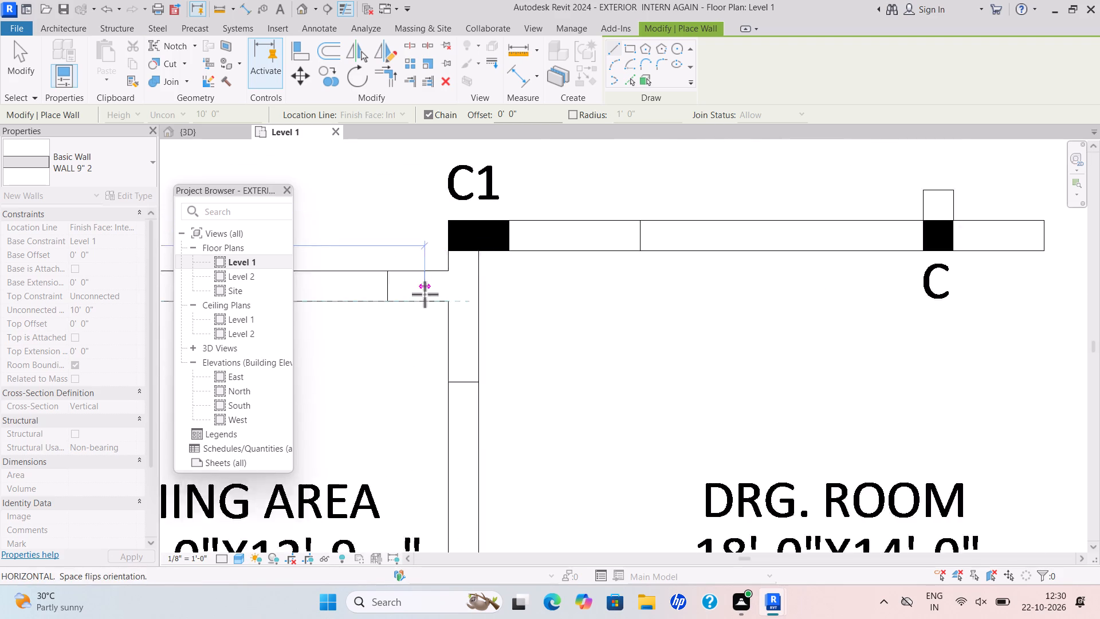
{"action": "scroll", "coordinate": [425, 294], "scroll_direction": "up", "scroll_amount": 3}
{"action": "left_click", "coordinate": [473, 306]}
{"action": "key", "text": "Escape"}
Draw a WALL 9" 2 wall between the kitchen and dining area, from column C beside window W2 up to the family lounge wall.
{"action": "scroll", "coordinate": [516, 276], "scroll_direction": "down", "scroll_amount": 3}
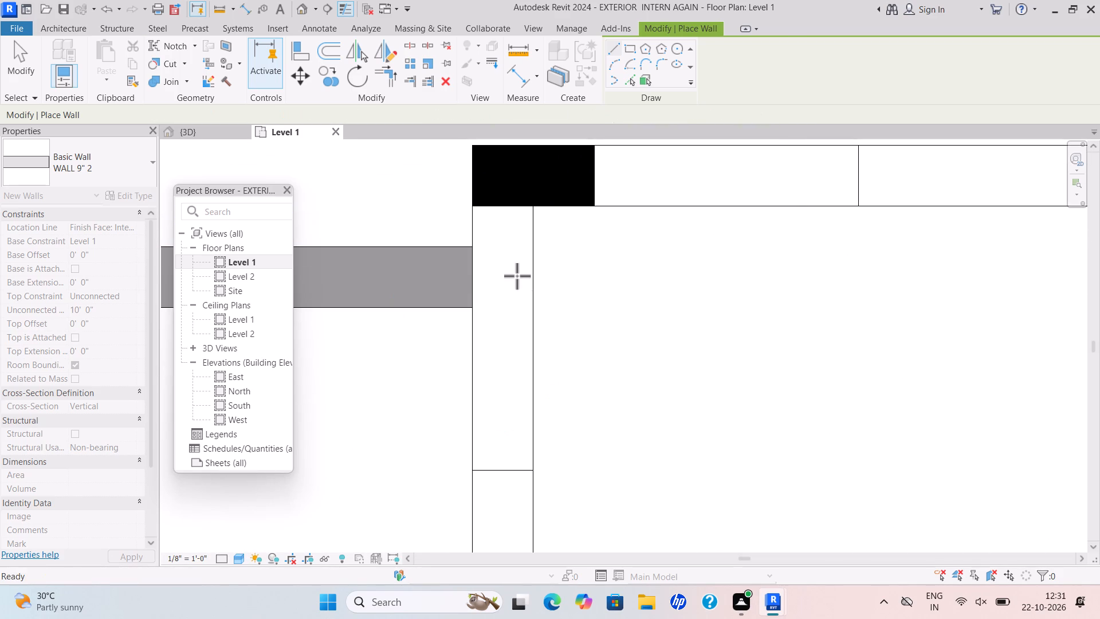
{"action": "scroll", "coordinate": [517, 276], "scroll_direction": "down", "scroll_amount": 12}
{"action": "middle_click_drag", "start_coordinate": [517, 271], "coordinate": [543, 136]}
{"action": "scroll", "coordinate": [415, 314], "scroll_direction": "up", "scroll_amount": 3}
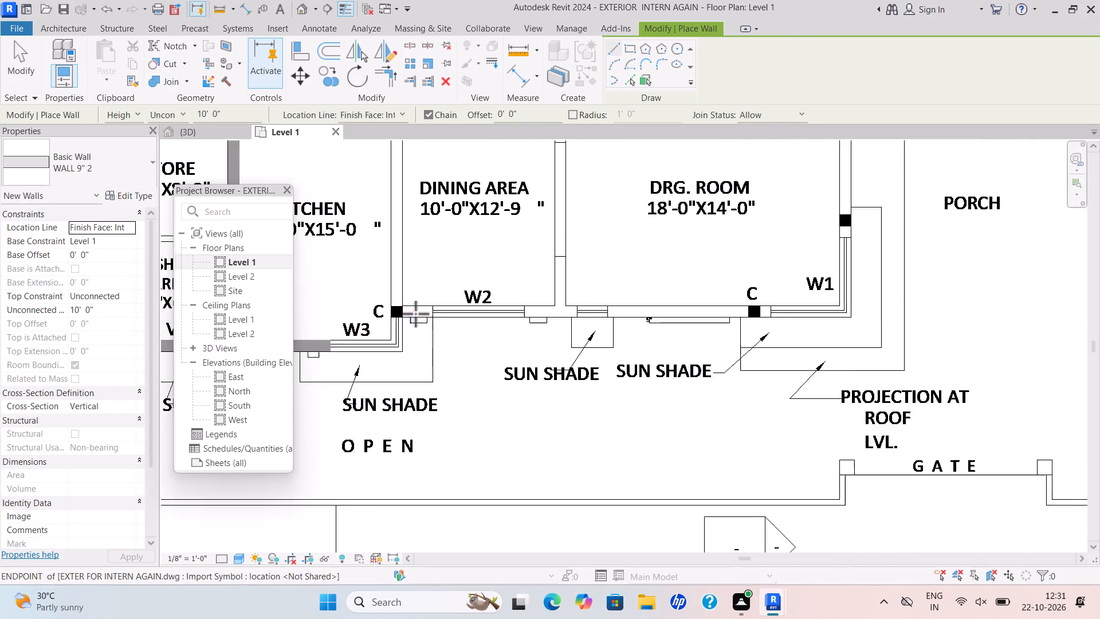
{"action": "scroll", "coordinate": [415, 314], "scroll_direction": "up", "scroll_amount": 12}
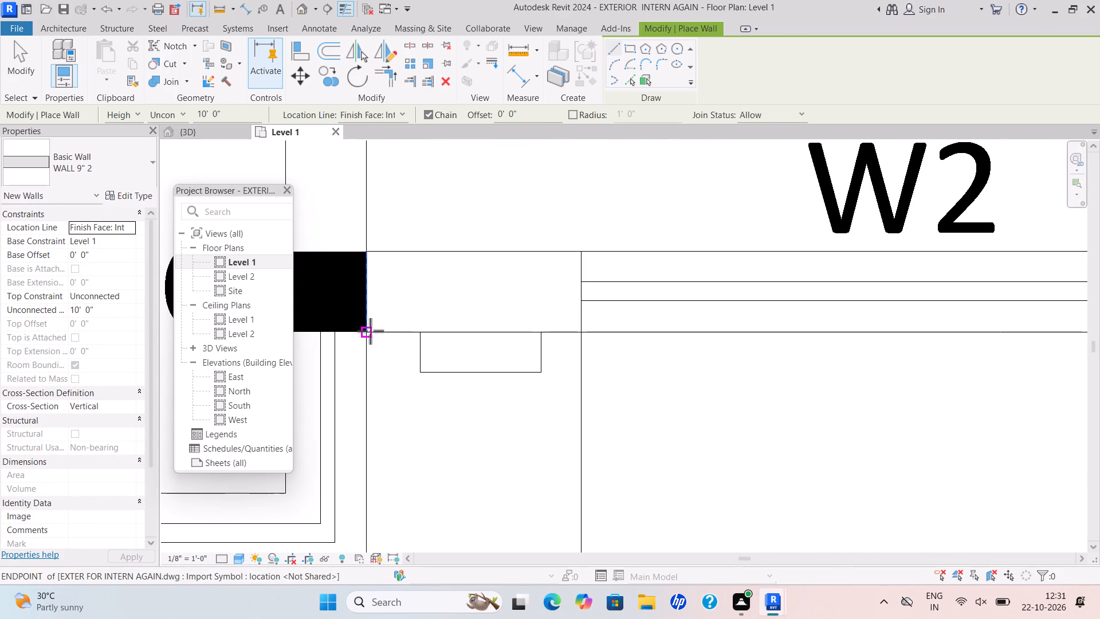
{"action": "left_click", "coordinate": [370, 331]}
{"action": "scroll", "coordinate": [380, 307], "scroll_direction": "down", "scroll_amount": 5}
{"action": "middle_click_drag", "start_coordinate": [381, 329], "coordinate": [388, 359]}
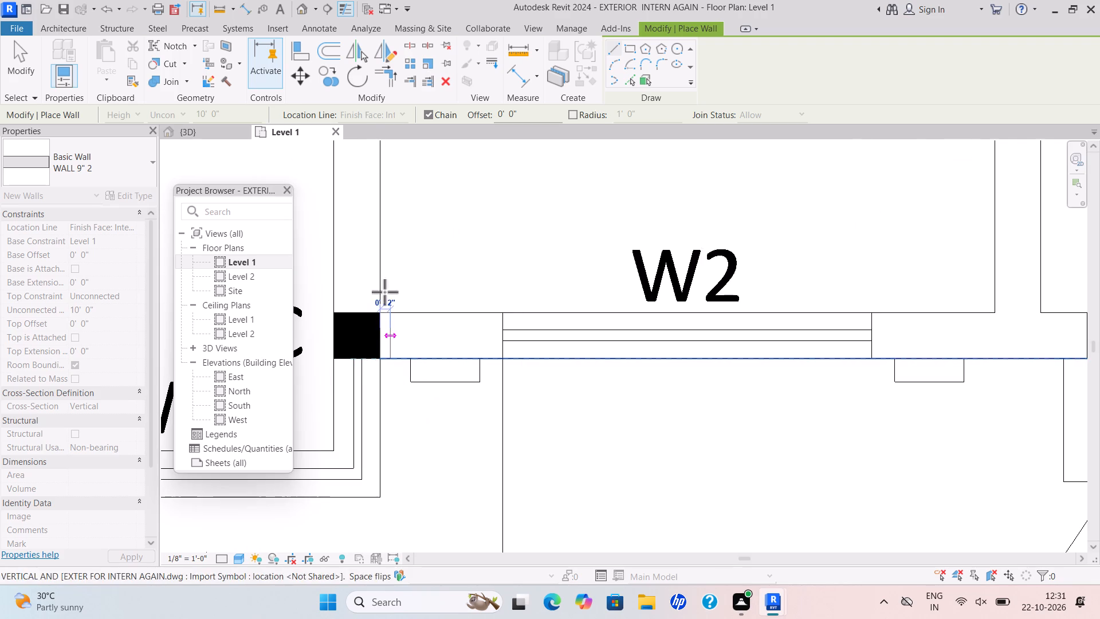
{"action": "scroll", "coordinate": [363, 197], "scroll_direction": "down", "scroll_amount": 6}
{"action": "middle_click_drag", "start_coordinate": [367, 209], "coordinate": [380, 308]}
{"action": "middle_click_drag", "start_coordinate": [394, 211], "coordinate": [398, 253]}
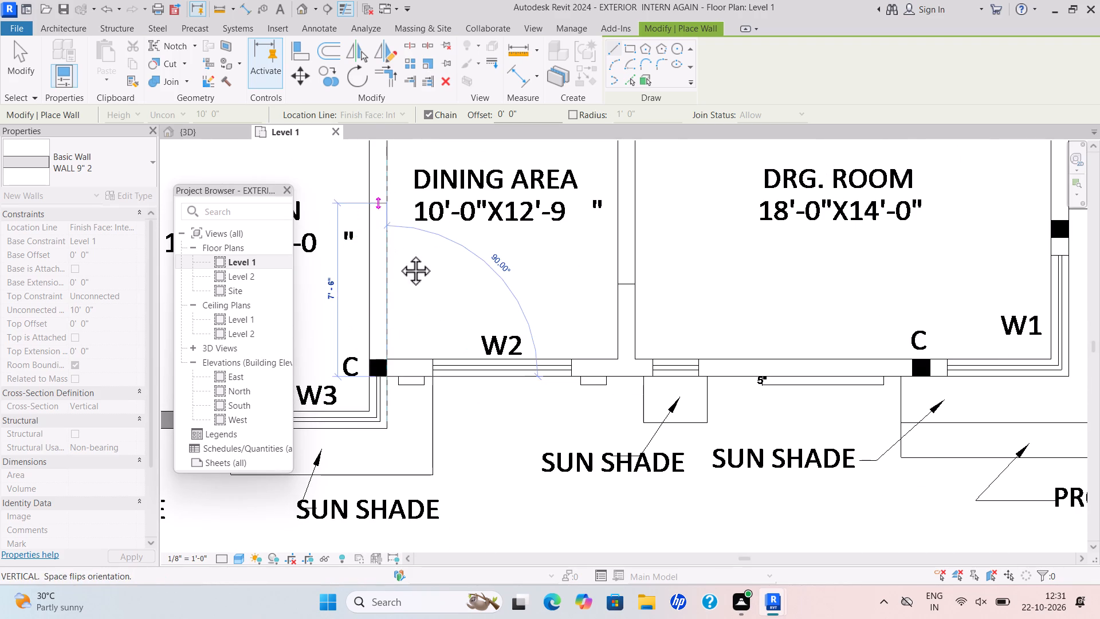
{"action": "middle_click_drag", "start_coordinate": [398, 253], "coordinate": [388, 377]}
{"action": "scroll", "coordinate": [396, 348], "scroll_direction": "down", "scroll_amount": 4}
{"action": "scroll", "coordinate": [380, 300], "scroll_direction": "up", "scroll_amount": 13}
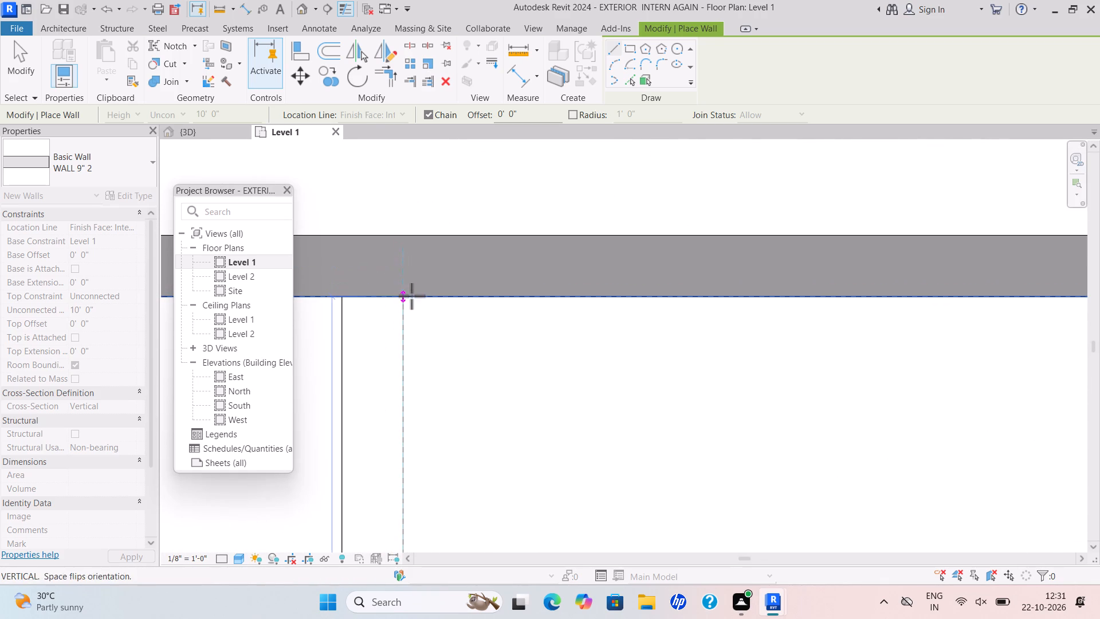
{"action": "scroll", "coordinate": [404, 292], "scroll_direction": "up", "scroll_amount": 6}
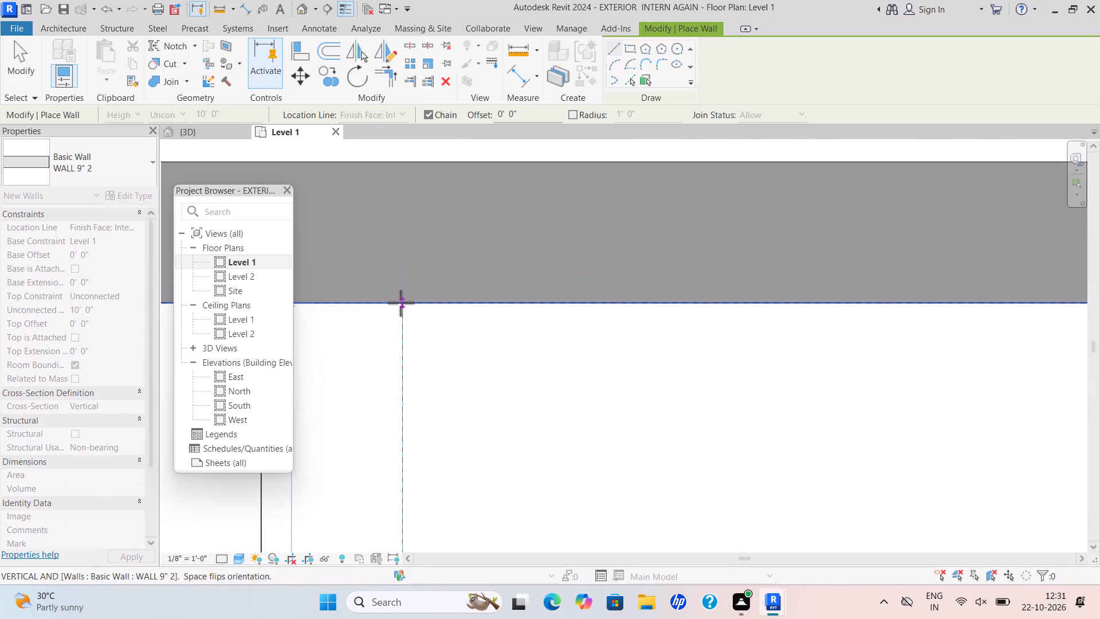
{"action": "left_click", "coordinate": [402, 303]}
{"action": "key", "text": "Escape"}
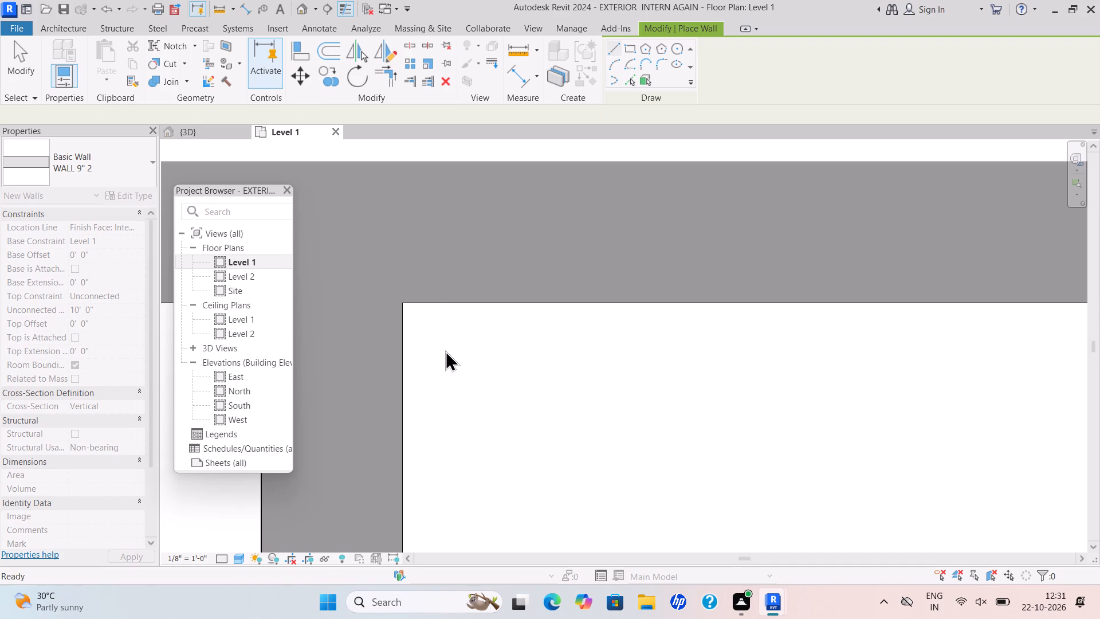
Draw a WALL 9" 2 wall along the dining area and drawing room's outer face, from column C across window W2 to the start of window W1.
{"action": "scroll", "coordinate": [445, 350], "scroll_direction": "down", "scroll_amount": 16}
{"action": "scroll", "coordinate": [454, 329], "scroll_direction": "down", "scroll_amount": 6}
{"action": "middle_click_drag", "start_coordinate": [455, 327], "coordinate": [458, 182]}
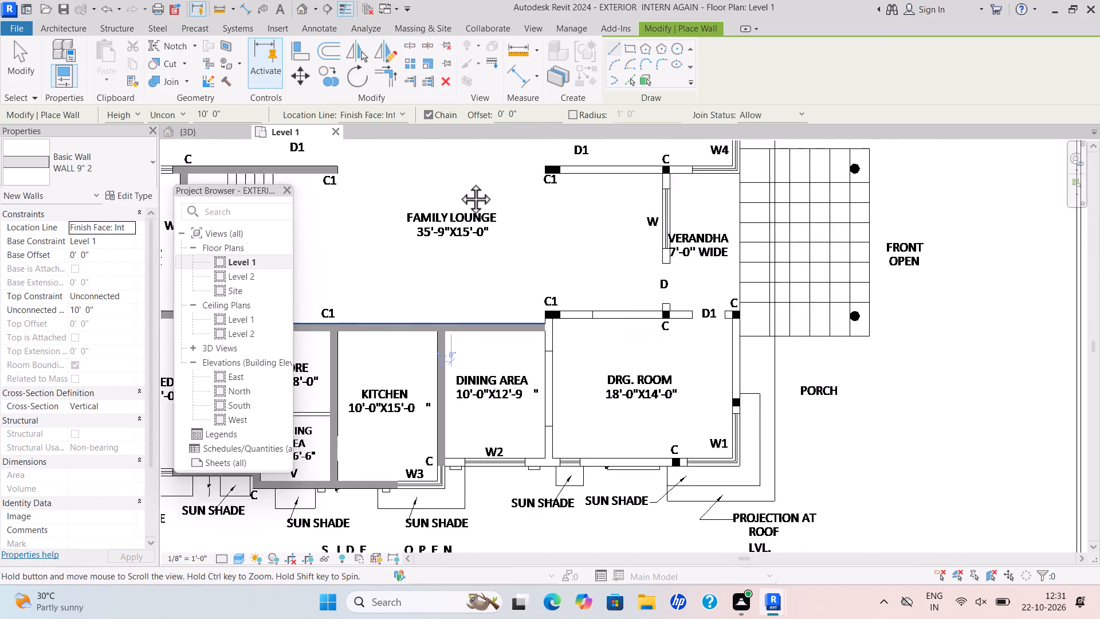
{"action": "middle_click_drag", "start_coordinate": [458, 182], "coordinate": [461, 162]}
{"action": "middle_click_drag", "start_coordinate": [502, 299], "coordinate": [490, 377]}
{"action": "scroll", "coordinate": [502, 299], "scroll_direction": "down", "scroll_amount": 1}
{"action": "scroll", "coordinate": [448, 352], "scroll_direction": "up", "scroll_amount": 3}
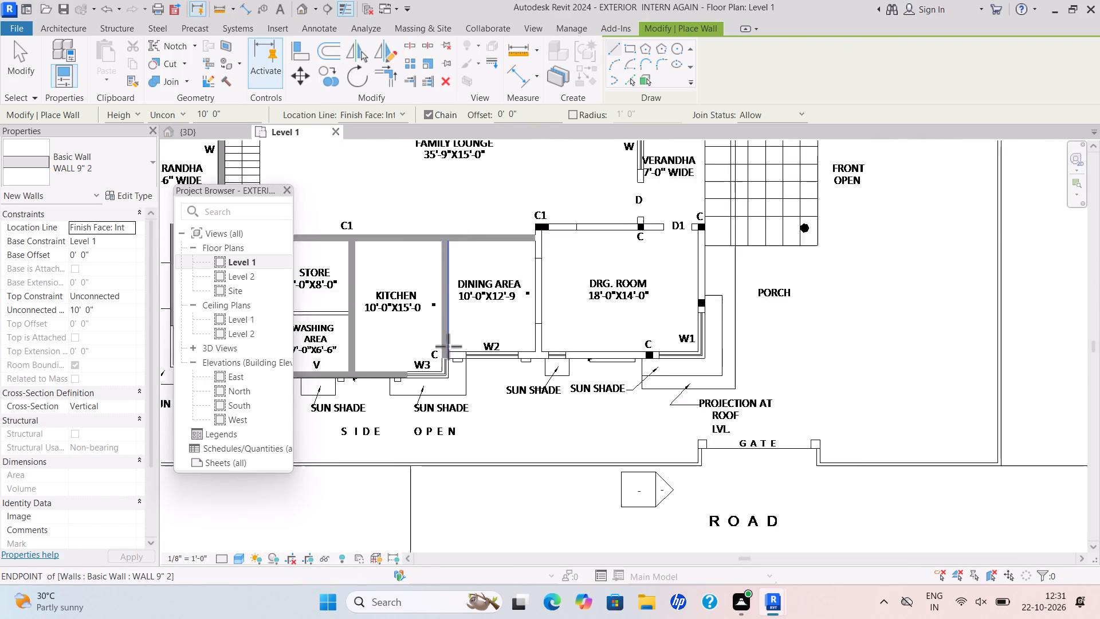
{"action": "scroll", "coordinate": [448, 346], "scroll_direction": "up", "scroll_amount": 8}
{"action": "scroll", "coordinate": [429, 420], "scroll_direction": "up", "scroll_amount": 10}
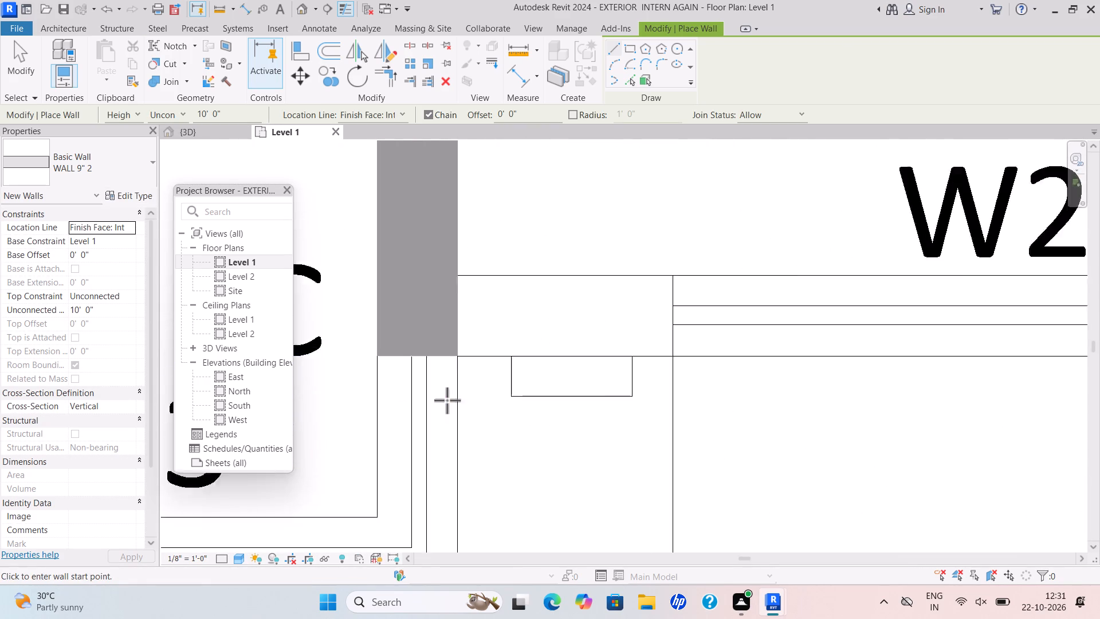
{"action": "scroll", "coordinate": [447, 400], "scroll_direction": "up", "scroll_amount": 2}
{"action": "left_click", "coordinate": [468, 323]}
{"action": "scroll", "coordinate": [779, 322], "scroll_direction": "down", "scroll_amount": 1}
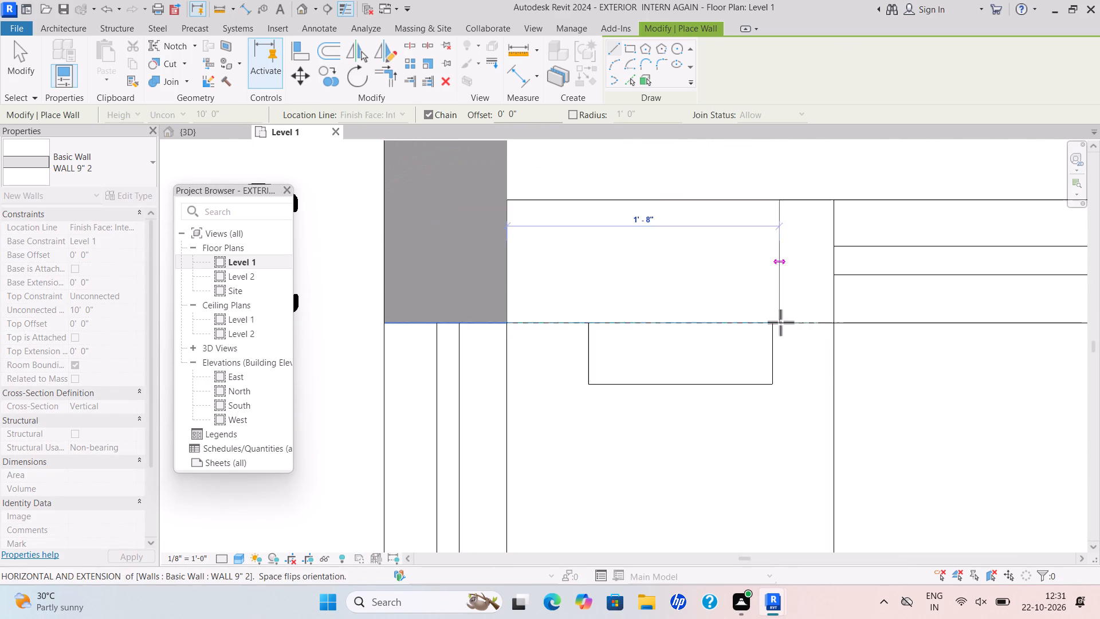
{"action": "scroll", "coordinate": [780, 322], "scroll_direction": "down", "scroll_amount": 4}
{"action": "middle_click_drag", "start_coordinate": [781, 323], "coordinate": [362, 417]}
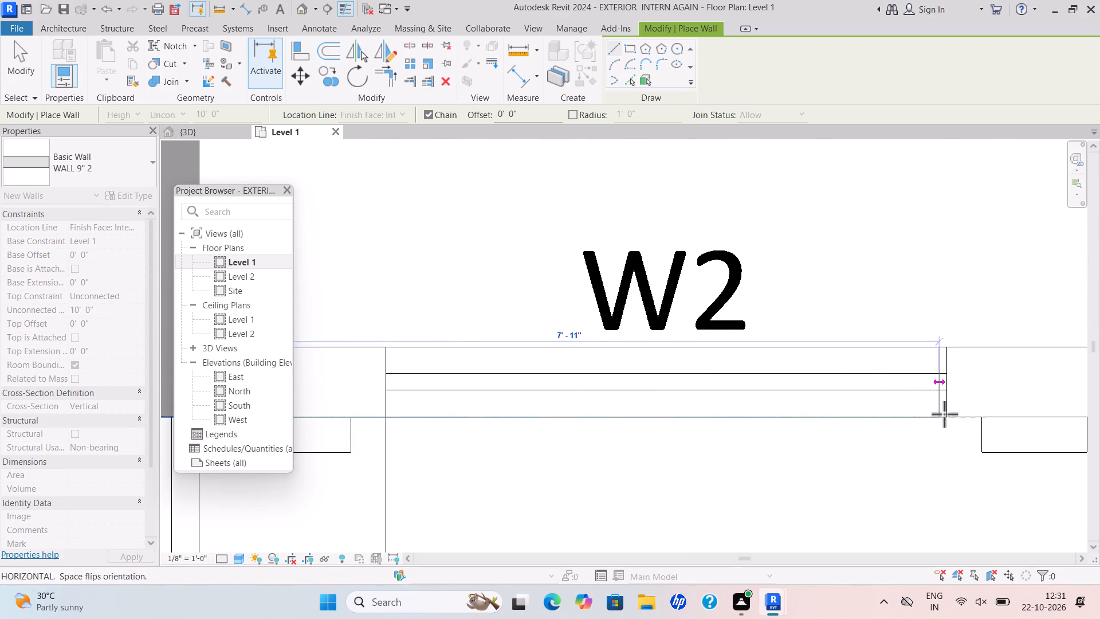
{"action": "scroll", "coordinate": [952, 420], "scroll_direction": "down", "scroll_amount": 4}
{"action": "middle_click_drag", "start_coordinate": [950, 417], "coordinate": [333, 393]}
{"action": "scroll", "coordinate": [455, 401], "scroll_direction": "down", "scroll_amount": 5}
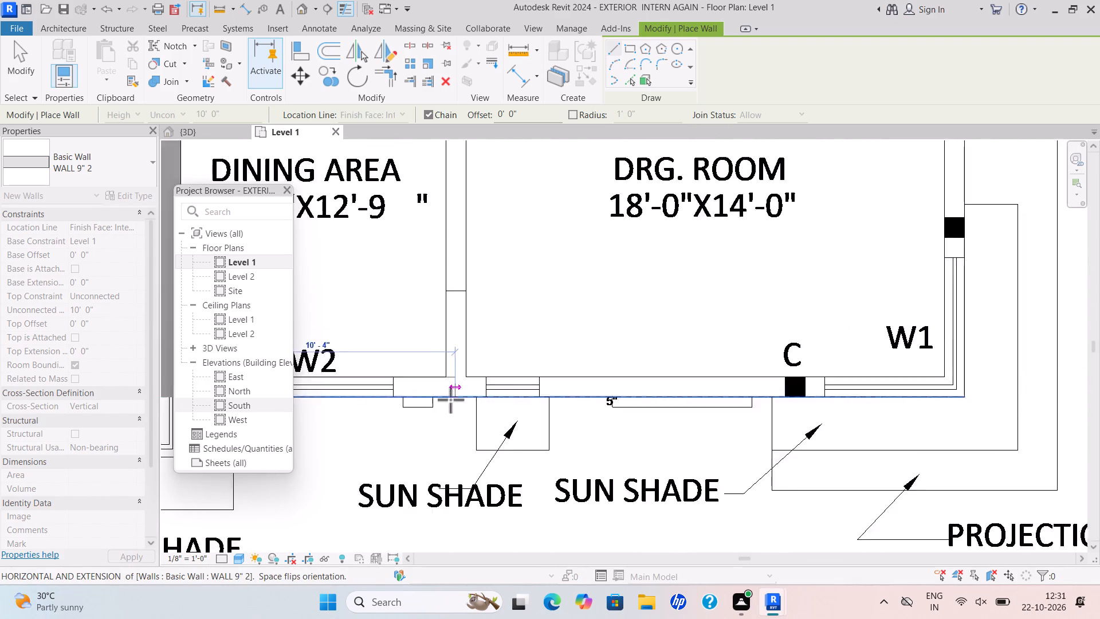
{"action": "scroll", "coordinate": [450, 399], "scroll_direction": "down", "scroll_amount": 8}
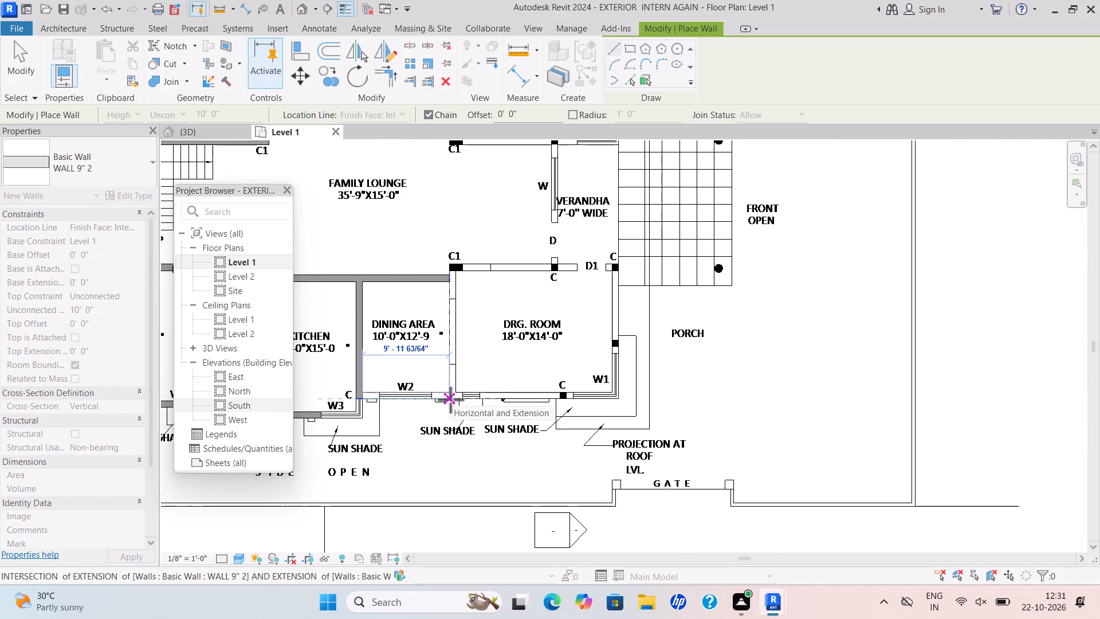
{"action": "scroll", "coordinate": [450, 399], "scroll_direction": "down", "scroll_amount": 4}
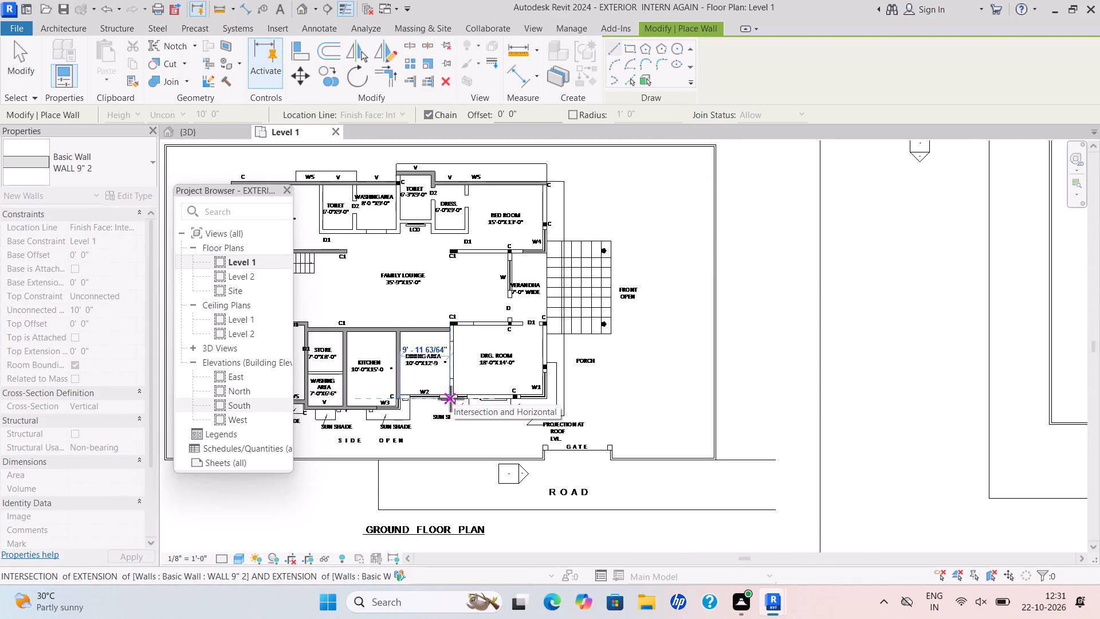
{"action": "scroll", "coordinate": [450, 398], "scroll_direction": "down", "scroll_amount": 6}
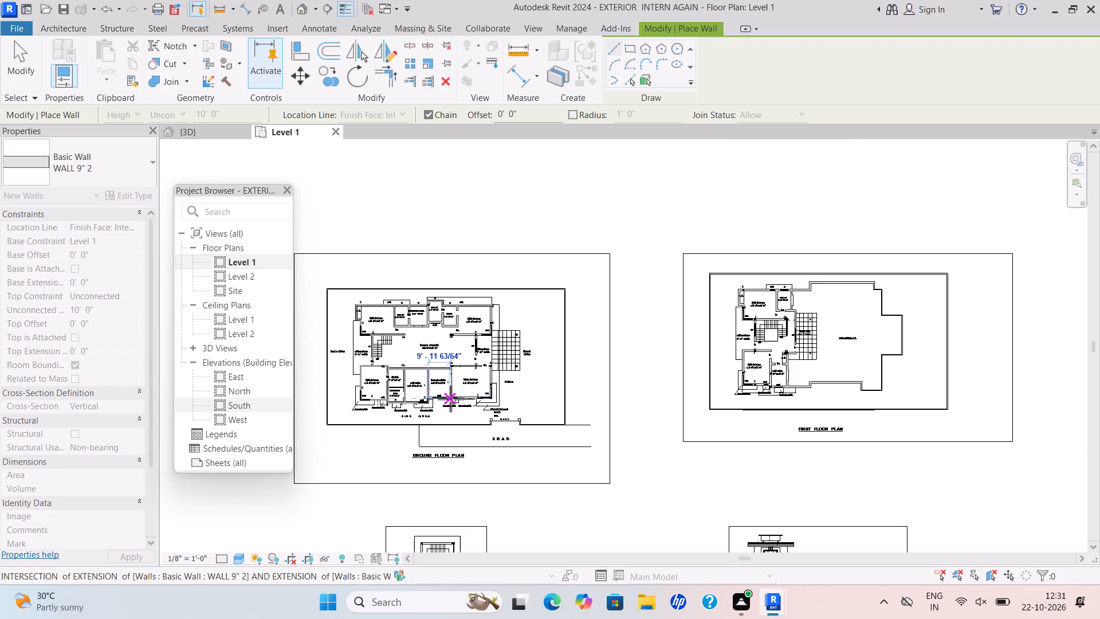
{"action": "scroll", "coordinate": [450, 398], "scroll_direction": "up", "scroll_amount": 7}
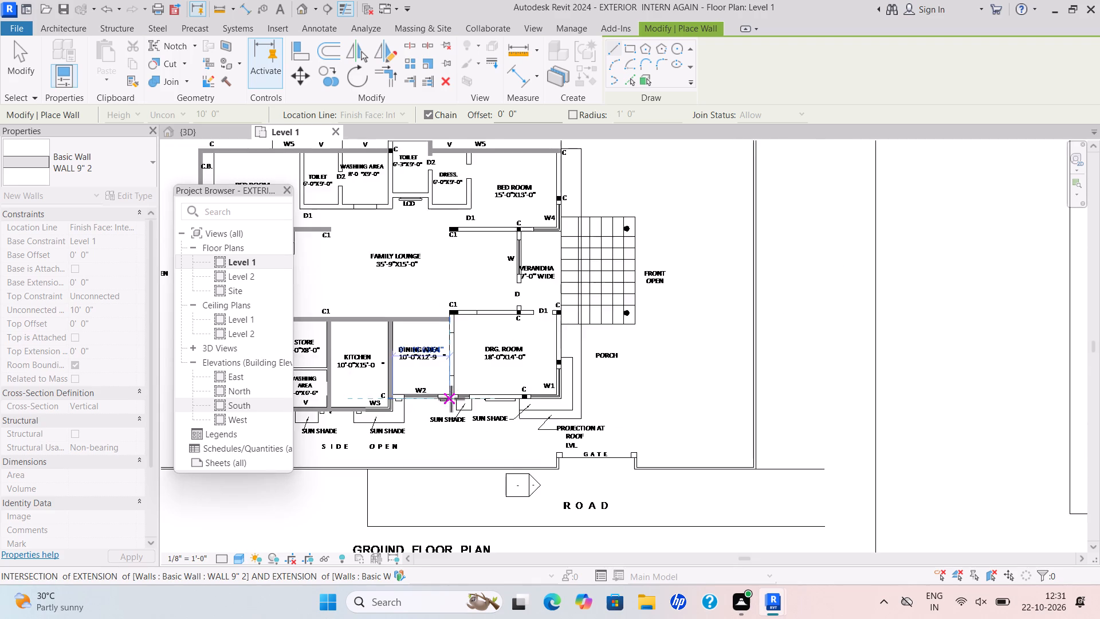
{"action": "scroll", "coordinate": [451, 398], "scroll_direction": "up", "scroll_amount": 7}
{"action": "scroll", "coordinate": [636, 410], "scroll_direction": "down", "scroll_amount": 12}
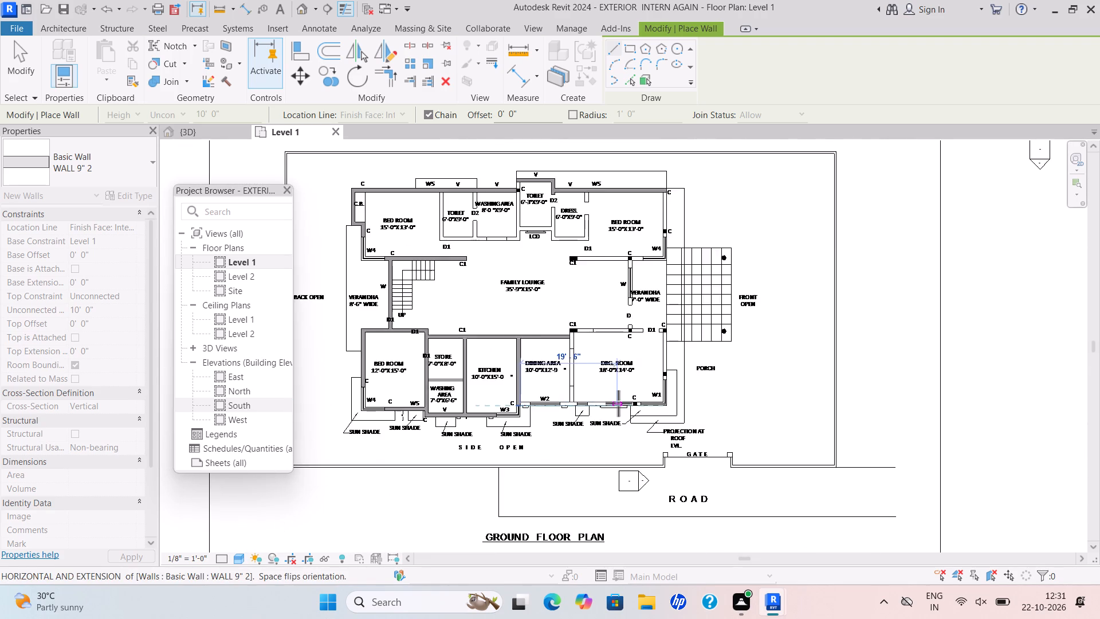
{"action": "scroll", "coordinate": [618, 403], "scroll_direction": "down", "scroll_amount": 5}
{"action": "scroll", "coordinate": [618, 403], "scroll_direction": "up", "scroll_amount": 2}
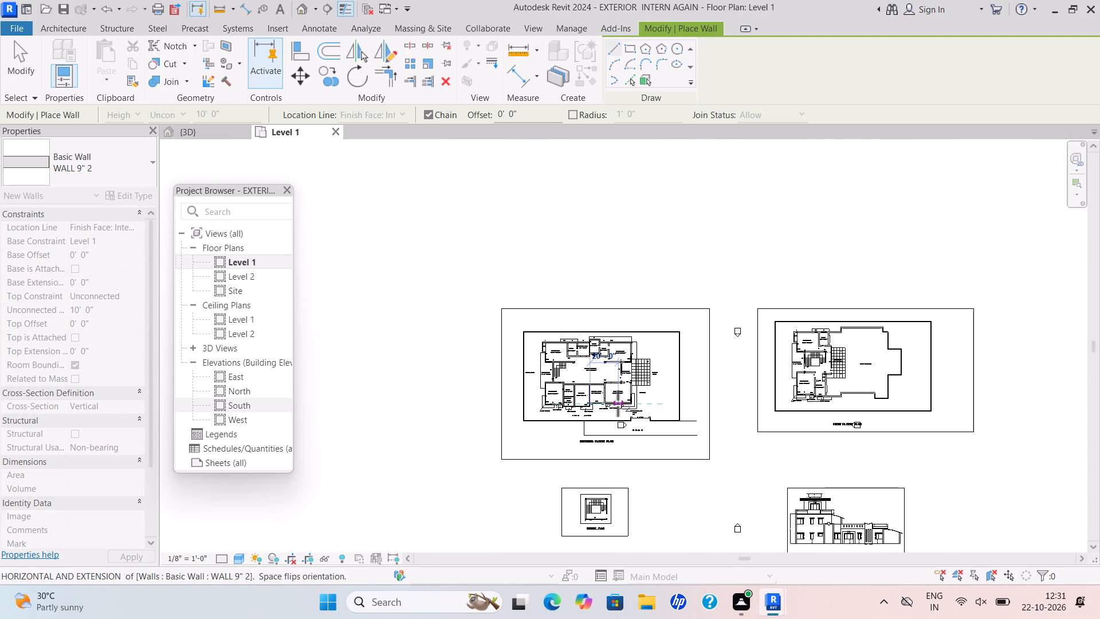
{"action": "scroll", "coordinate": [618, 403], "scroll_direction": "up", "scroll_amount": 4}
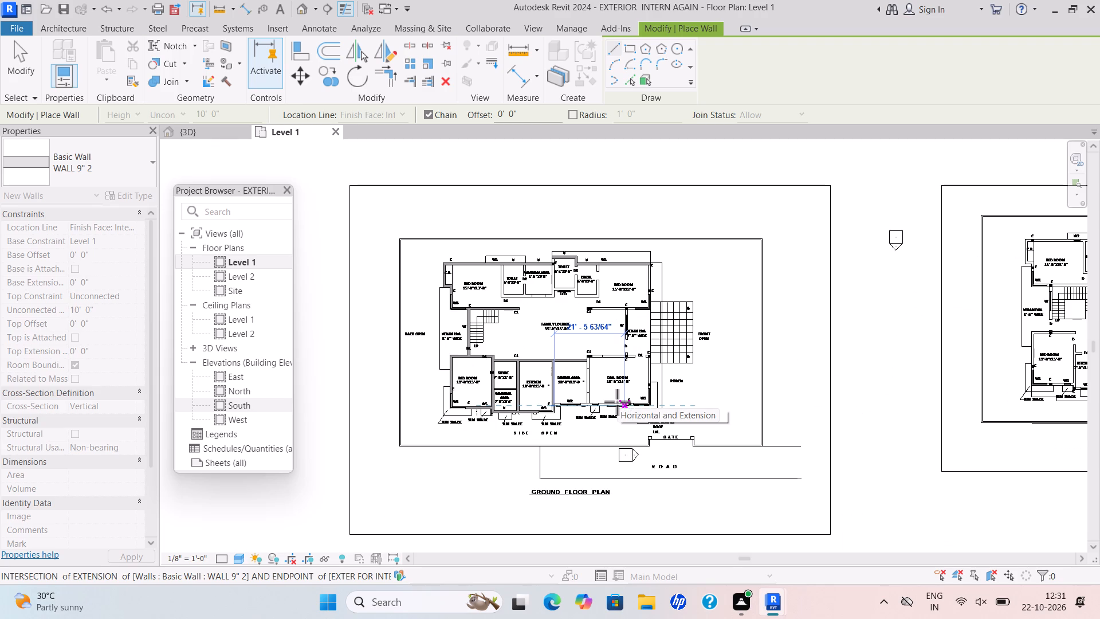
{"action": "scroll", "coordinate": [617, 401], "scroll_direction": "up", "scroll_amount": 6}
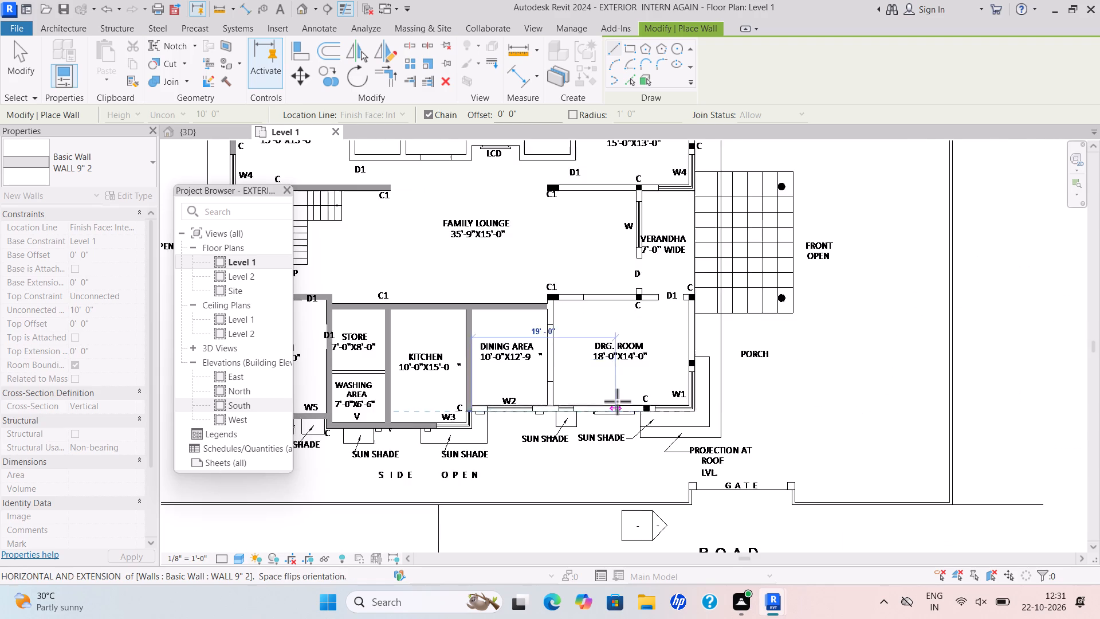
{"action": "scroll", "coordinate": [617, 401], "scroll_direction": "up", "scroll_amount": 5}
{"action": "scroll", "coordinate": [770, 426], "scroll_direction": "up", "scroll_amount": 11}
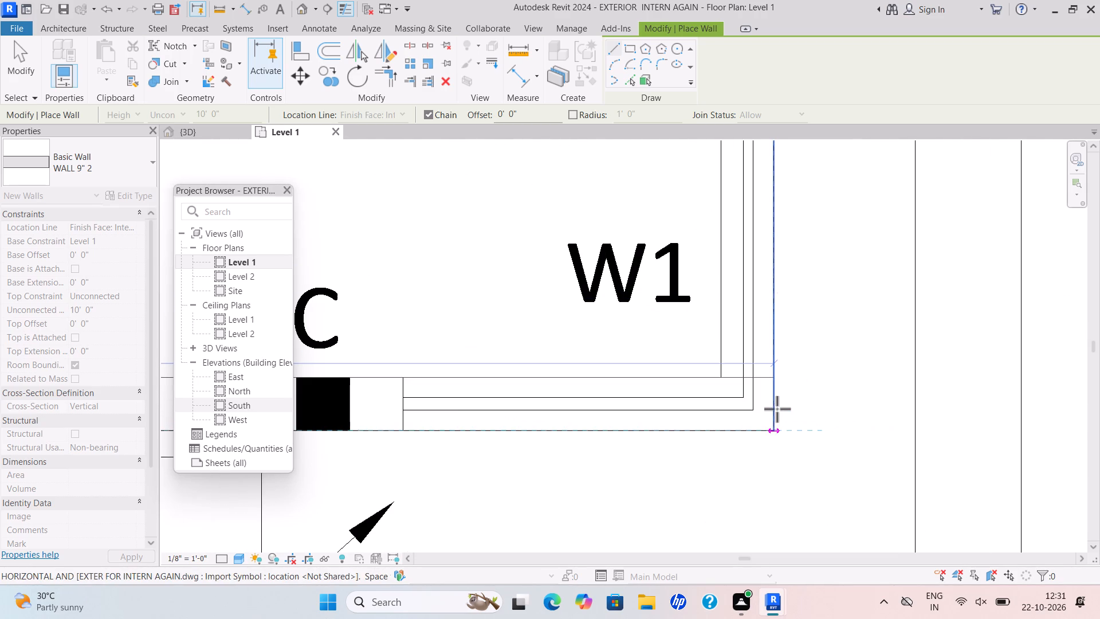
{"action": "left_click", "coordinate": [408, 428]}
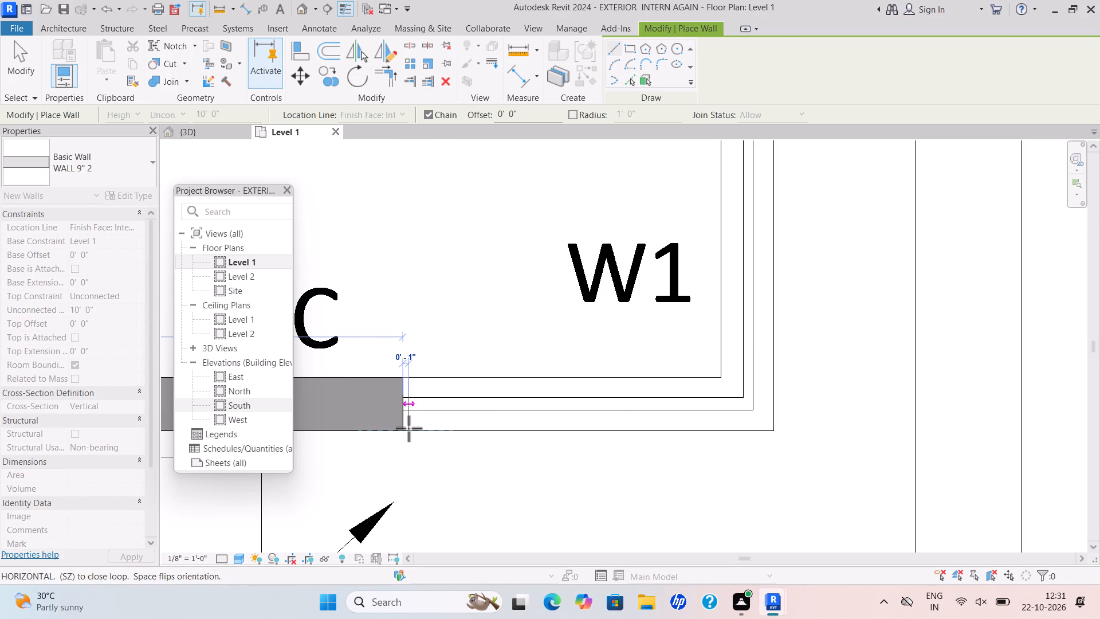
{"action": "key", "text": "Escape"}
{"action": "scroll", "coordinate": [521, 406], "scroll_direction": "down", "scroll_amount": 14}
{"action": "middle_click_drag", "start_coordinate": [521, 402], "coordinate": [517, 417]}
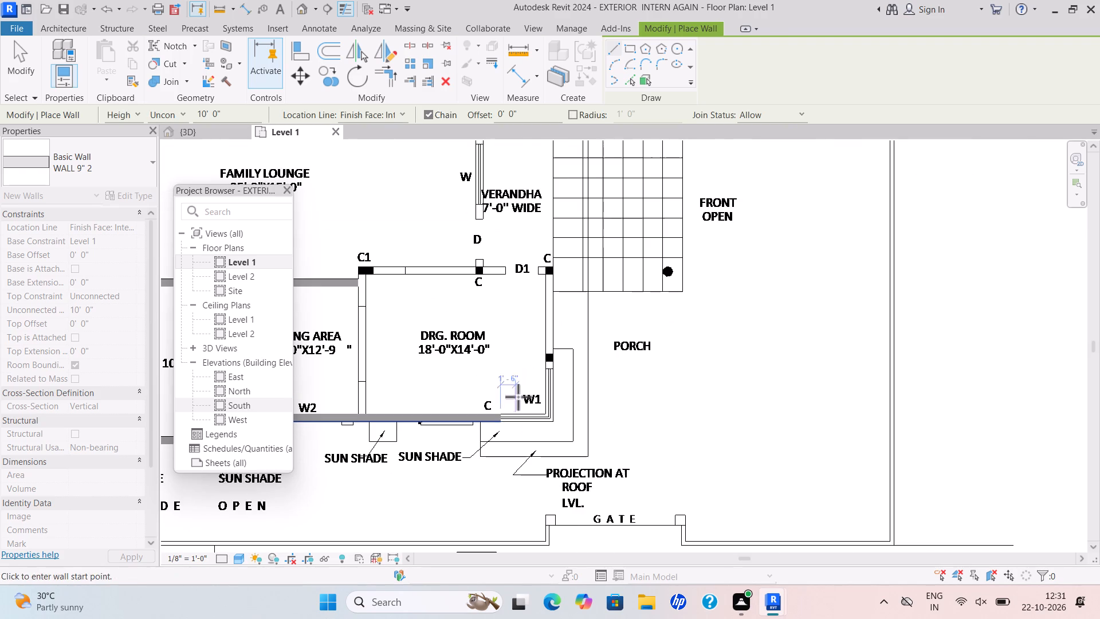
Draw a WALL 9" 2 wall between the dining area and drawing room, from the outer wall up to column C1.
{"action": "scroll", "coordinate": [549, 375], "scroll_direction": "up", "scroll_amount": 5}
{"action": "scroll", "coordinate": [383, 442], "scroll_direction": "down", "scroll_amount": 2}
{"action": "middle_click_drag", "start_coordinate": [405, 438], "coordinate": [678, 421]}
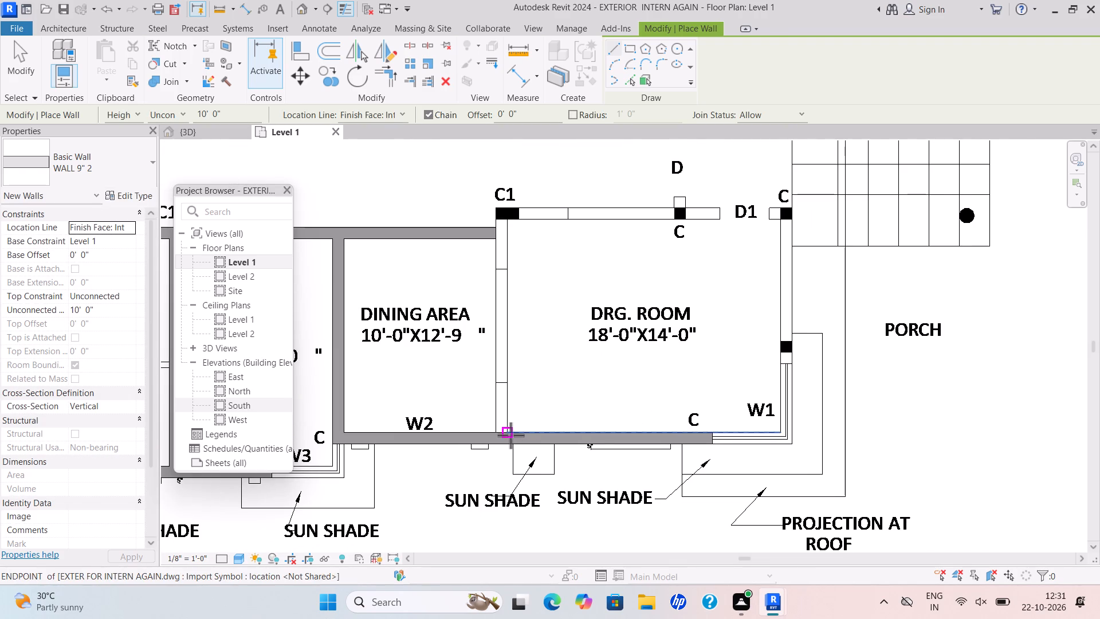
{"action": "scroll", "coordinate": [510, 434], "scroll_direction": "up", "scroll_amount": 5}
{"action": "left_click", "coordinate": [508, 429]}
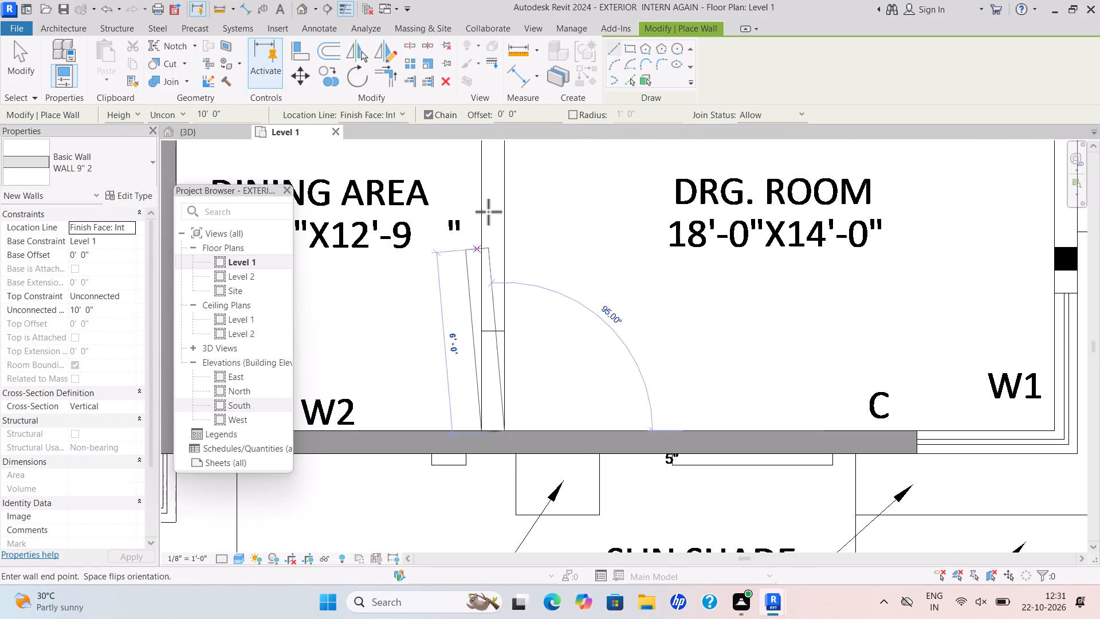
{"action": "scroll", "coordinate": [504, 185], "scroll_direction": "down", "scroll_amount": 1}
{"action": "scroll", "coordinate": [465, 194], "scroll_direction": "up", "scroll_amount": 7}
{"action": "scroll", "coordinate": [509, 175], "scroll_direction": "up", "scroll_amount": 4}
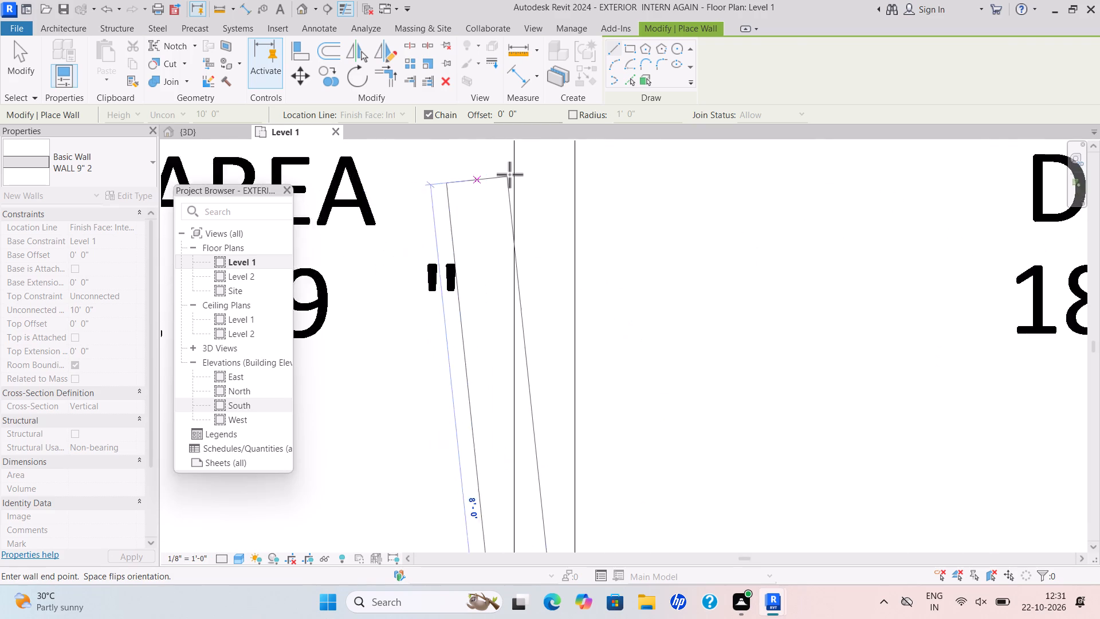
{"action": "scroll", "coordinate": [602, 169], "scroll_direction": "up", "scroll_amount": 6}
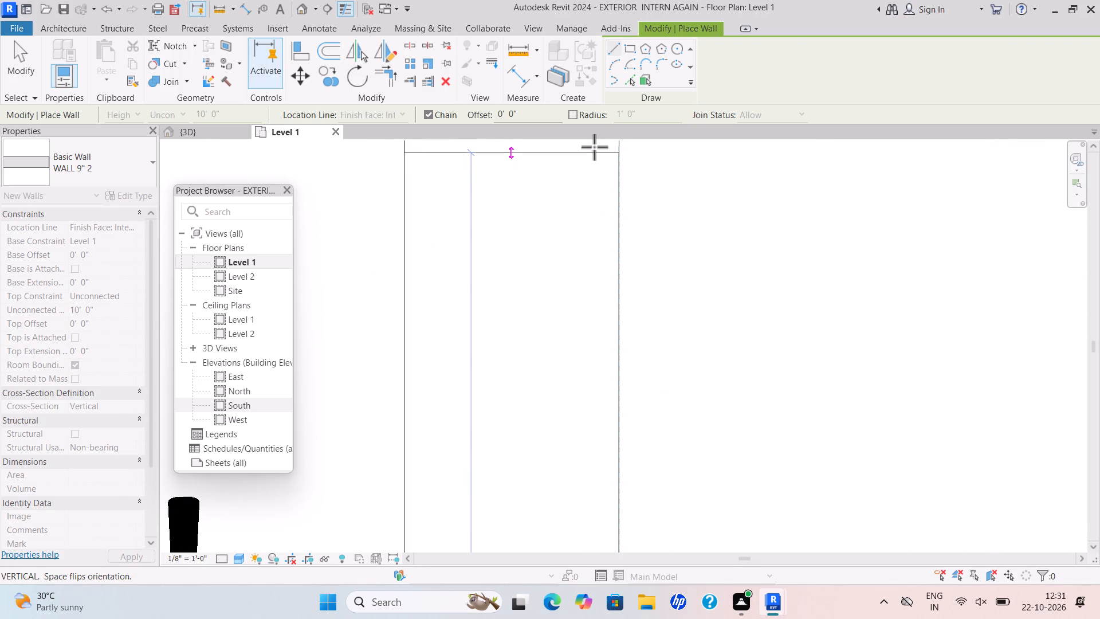
{"action": "scroll", "coordinate": [588, 184], "scroll_direction": "down", "scroll_amount": 4}
{"action": "middle_click_drag", "start_coordinate": [588, 187], "coordinate": [591, 288]}
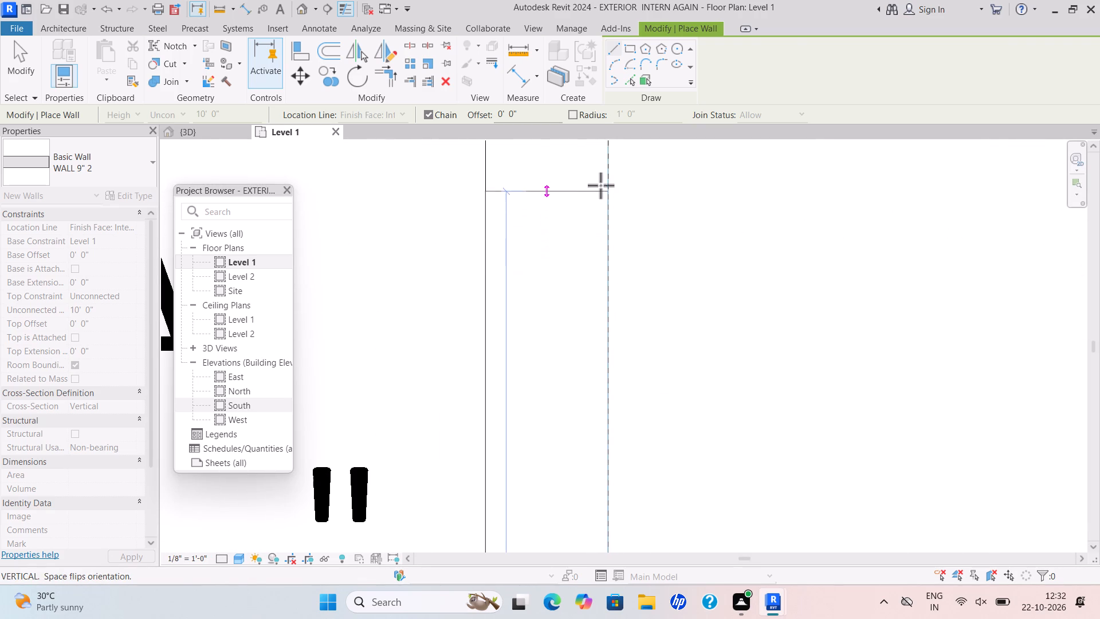
{"action": "scroll", "coordinate": [603, 182], "scroll_direction": "down", "scroll_amount": 6}
{"action": "middle_click_drag", "start_coordinate": [604, 226], "coordinate": [608, 324]}
{"action": "scroll", "coordinate": [606, 292], "scroll_direction": "up", "scroll_amount": 1}
{"action": "scroll", "coordinate": [608, 183], "scroll_direction": "down", "scroll_amount": 5}
{"action": "middle_click_drag", "start_coordinate": [613, 202], "coordinate": [628, 412]}
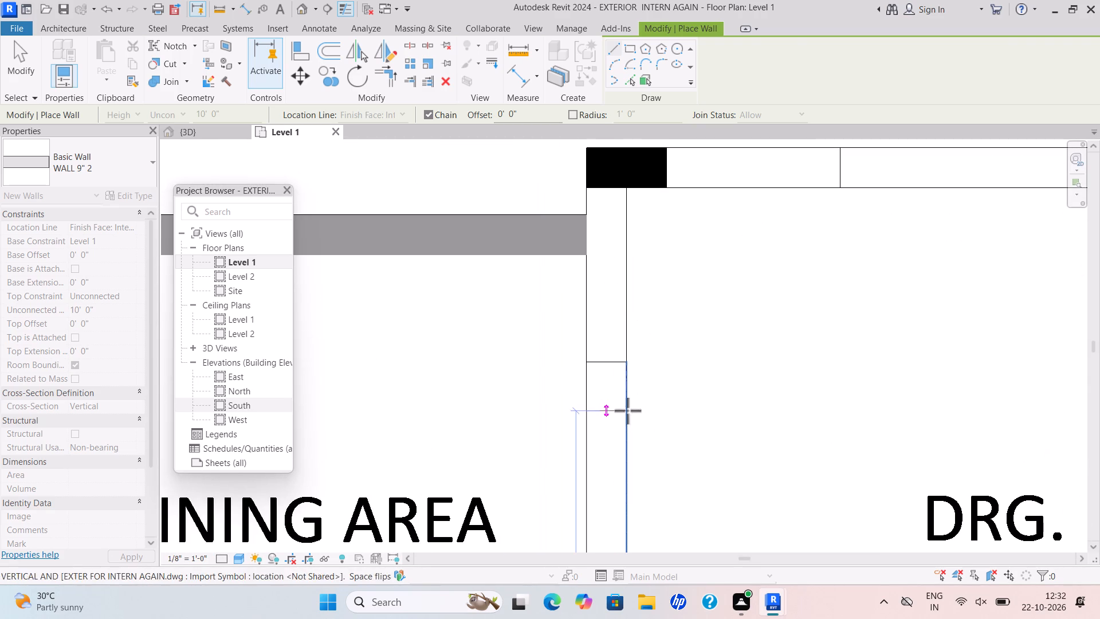
{"action": "scroll", "coordinate": [635, 206], "scroll_direction": "up", "scroll_amount": 8}
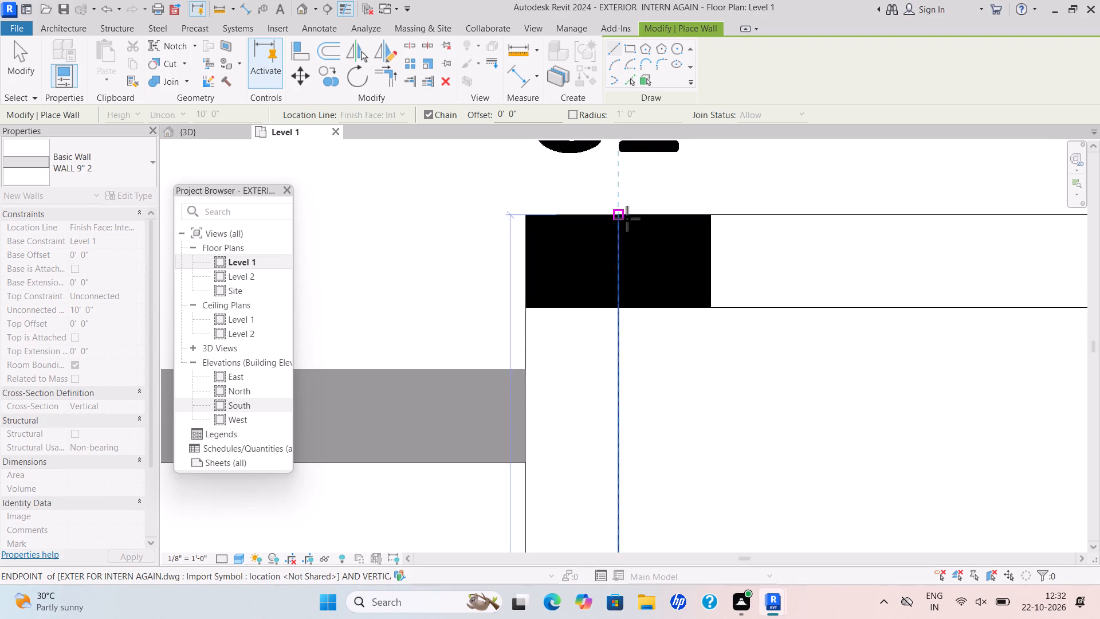
{"action": "scroll", "coordinate": [627, 218], "scroll_direction": "up", "scroll_amount": 2}
{"action": "left_click", "coordinate": [615, 342]}
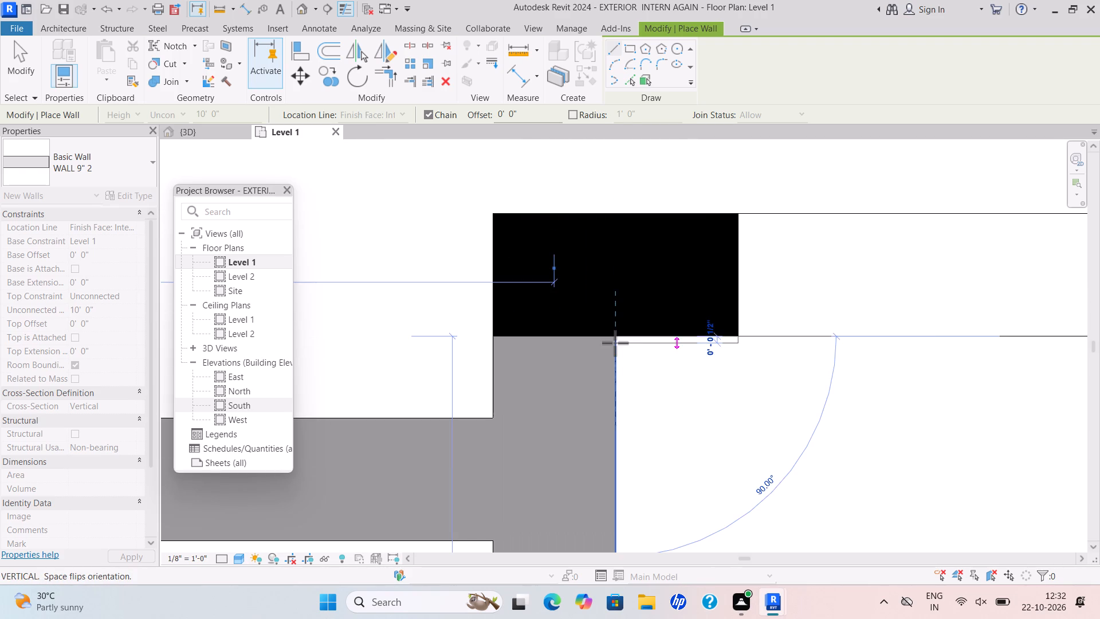
{"action": "key", "text": "Escape"}
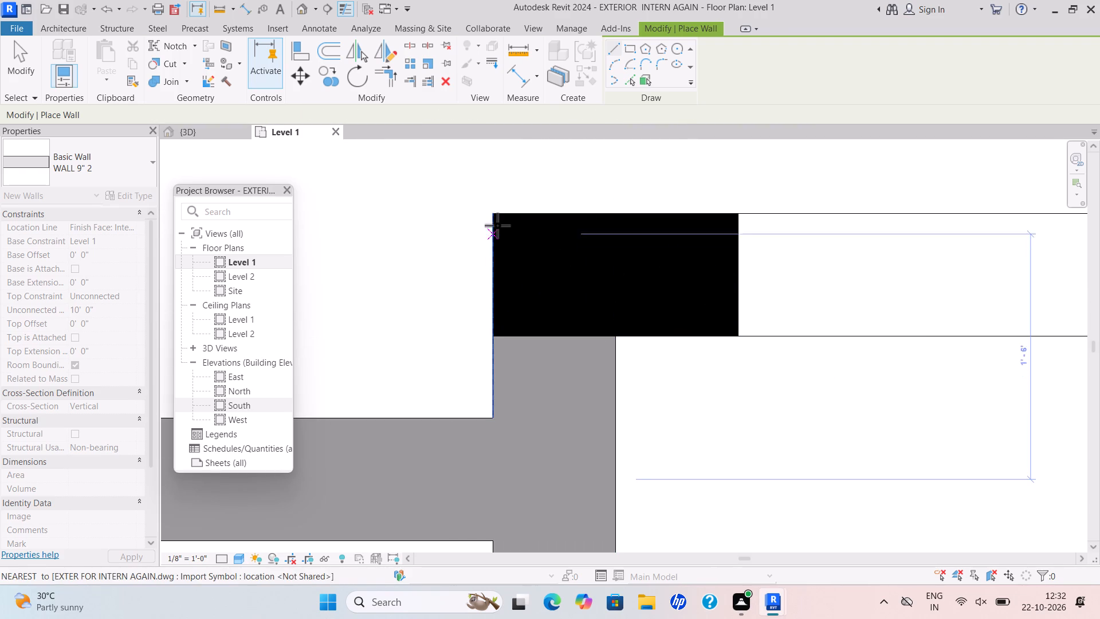
Draw a WALL 9" 2 wall about 19'-6" long along the drawing room's family lounge and verandha side, from column C1 to corner column C.
{"action": "left_click", "coordinate": [492, 216]}
{"action": "key", "text": "space"}
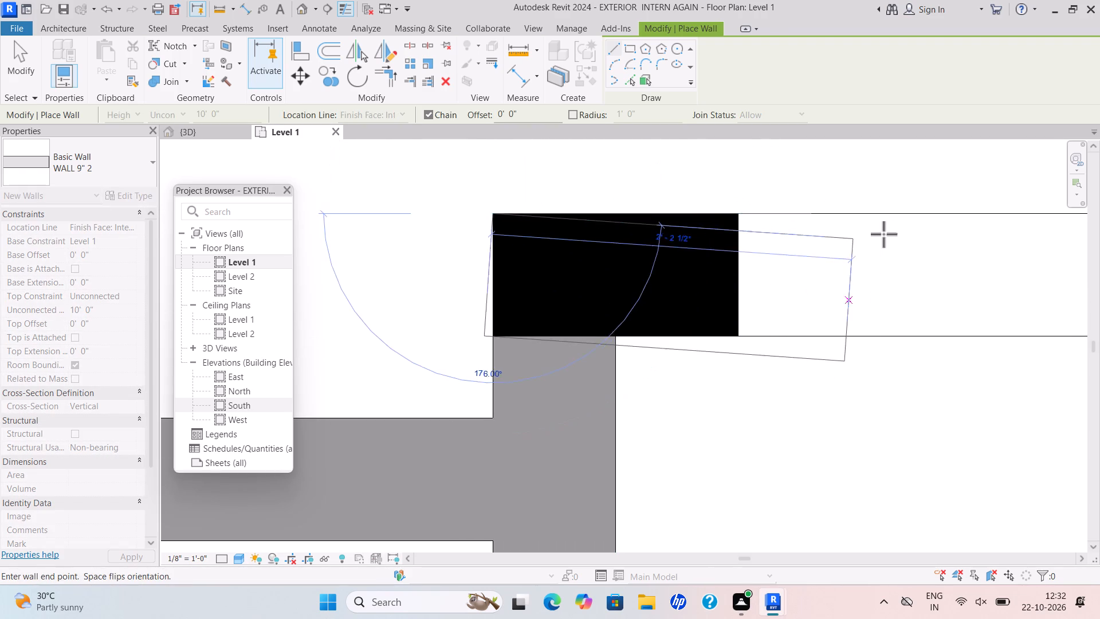
{"action": "scroll", "coordinate": [998, 202], "scroll_direction": "down", "scroll_amount": 6}
{"action": "middle_click_drag", "start_coordinate": [988, 210], "coordinate": [298, 371]}
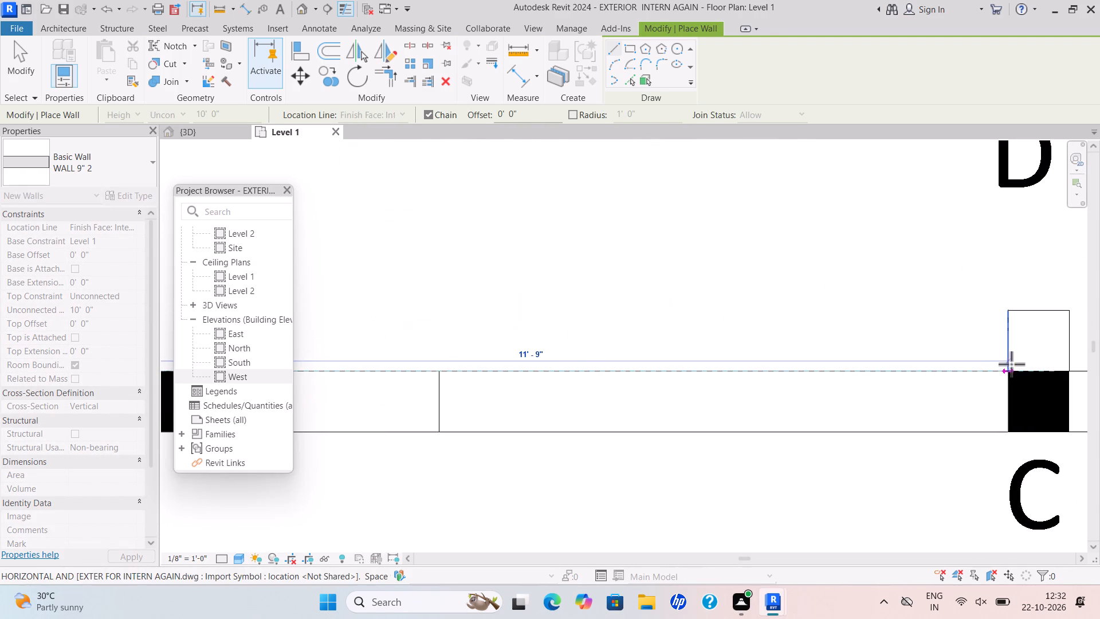
{"action": "scroll", "coordinate": [1011, 364], "scroll_direction": "down", "scroll_amount": 6}
{"action": "middle_click_drag", "start_coordinate": [969, 357], "coordinate": [571, 358]}
{"action": "scroll", "coordinate": [871, 369], "scroll_direction": "down", "scroll_amount": 6}
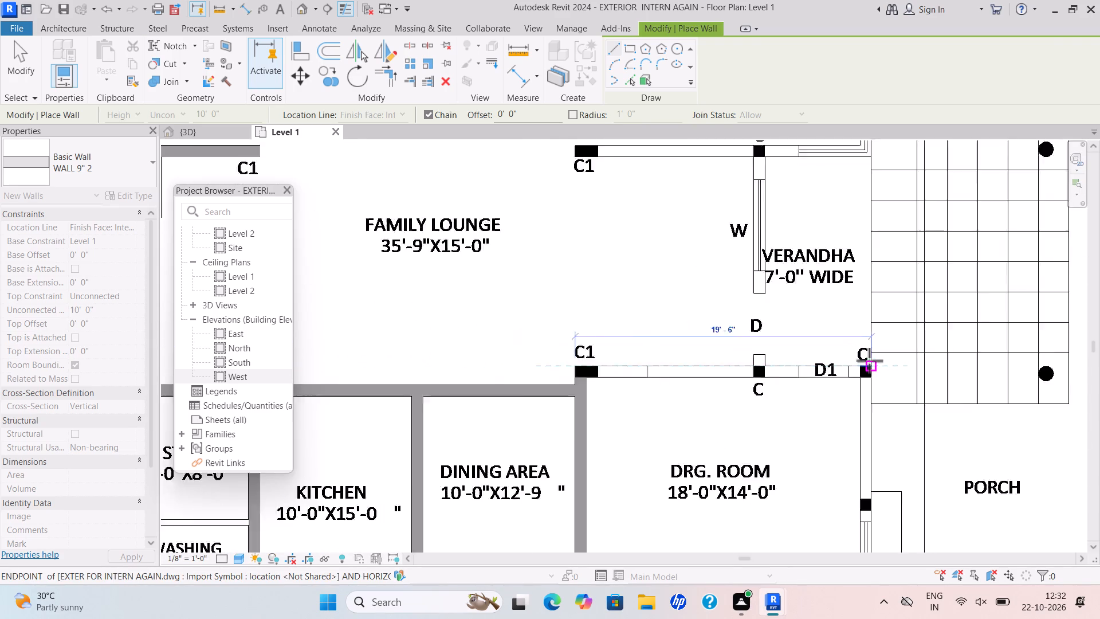
{"action": "scroll", "coordinate": [869, 361], "scroll_direction": "down", "scroll_amount": 3}
{"action": "scroll", "coordinate": [871, 367], "scroll_direction": "up", "scroll_amount": 10}
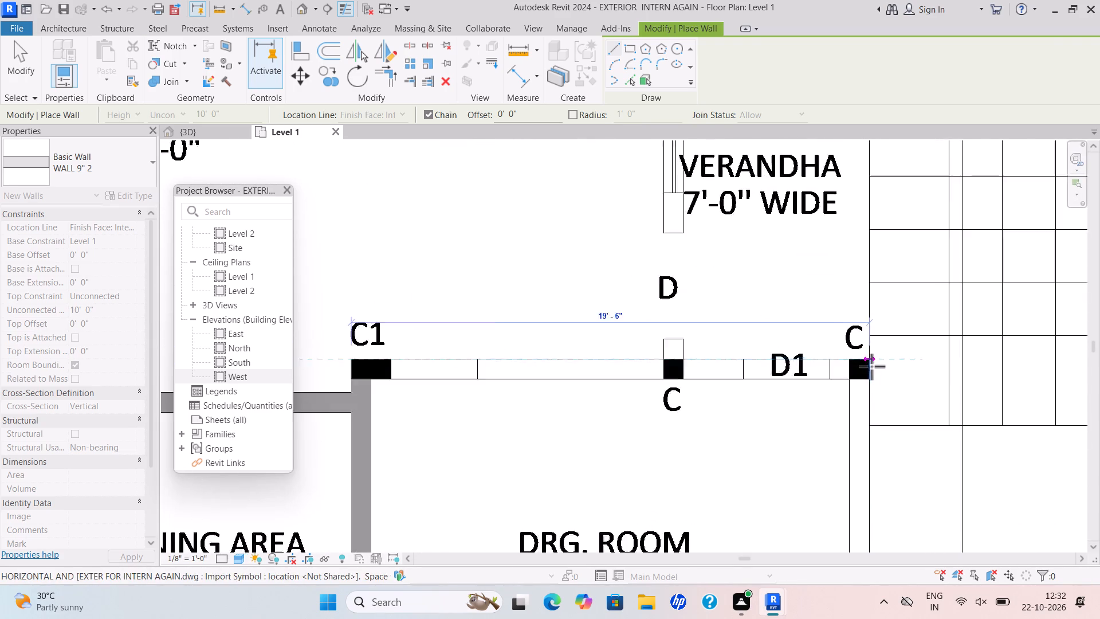
{"action": "scroll", "coordinate": [871, 366], "scroll_direction": "up", "scroll_amount": 3}
{"action": "left_click", "coordinate": [869, 349]}
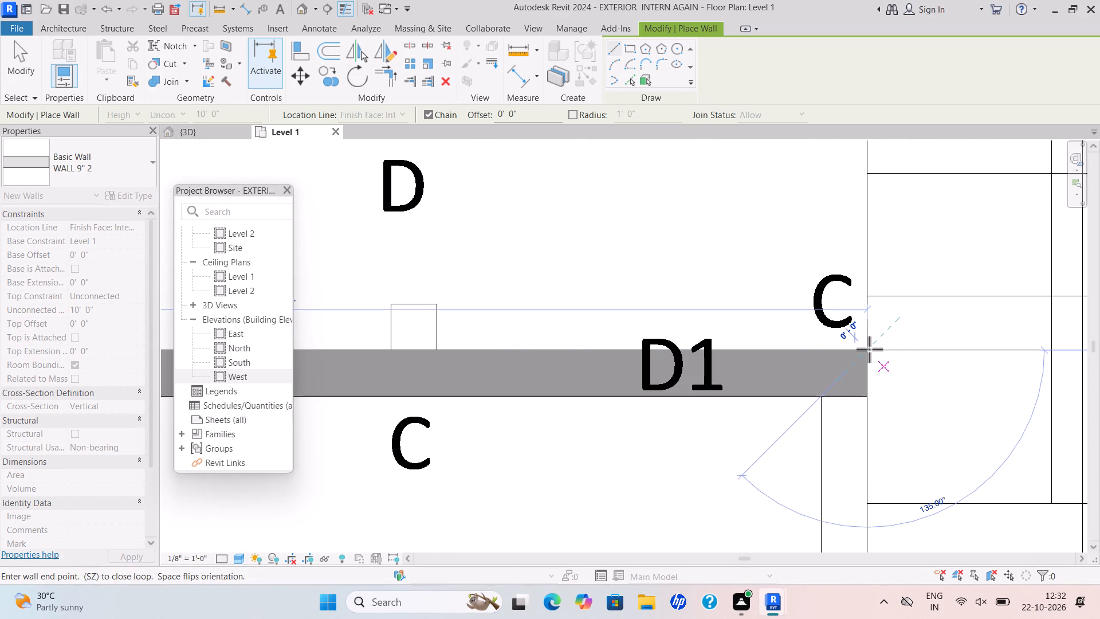
Continue the WALL 9" 2 wall along the drawing room's porch side, from corner column C to the start of window W1.
{"action": "scroll", "coordinate": [855, 506], "scroll_direction": "down", "scroll_amount": 7}
{"action": "middle_click_drag", "start_coordinate": [834, 472], "coordinate": [777, 239]}
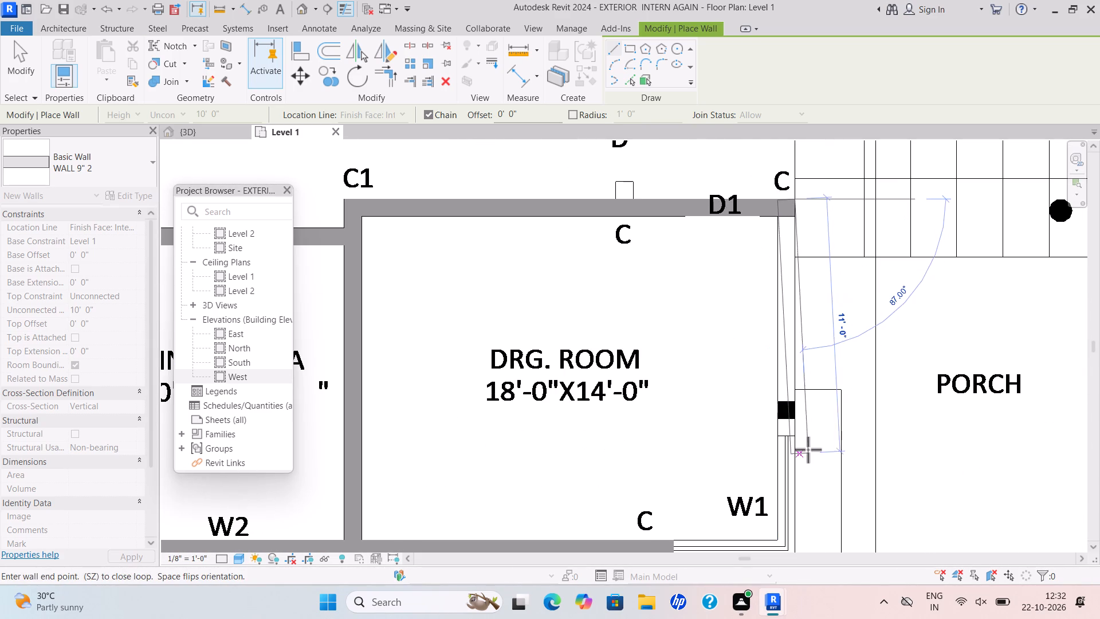
{"action": "scroll", "coordinate": [805, 446], "scroll_direction": "up", "scroll_amount": 17}
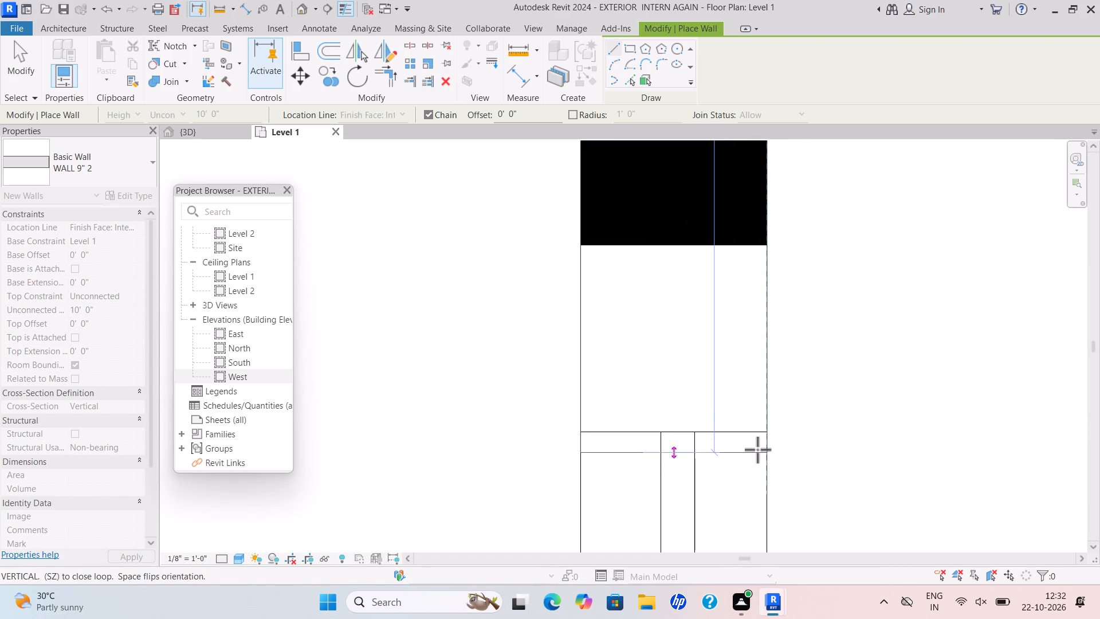
{"action": "left_click", "coordinate": [770, 428]}
{"action": "key", "text": "Escape"}
Draw a WALL 9" 2 wall between the family lounge and verandha, from the drawing room wall across door D and window W to column C.
{"action": "scroll", "coordinate": [725, 447], "scroll_direction": "down", "scroll_amount": 4}
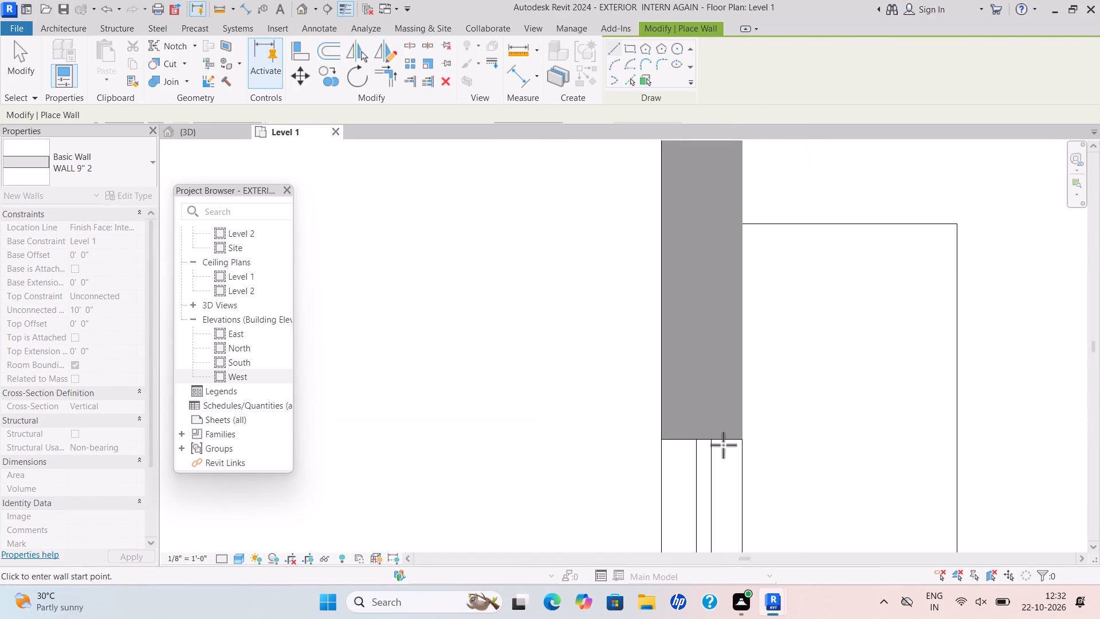
{"action": "scroll", "coordinate": [723, 445], "scroll_direction": "down", "scroll_amount": 18}
{"action": "scroll", "coordinate": [674, 390], "scroll_direction": "down", "scroll_amount": 3}
{"action": "middle_click_drag", "start_coordinate": [673, 389], "coordinate": [629, 446]}
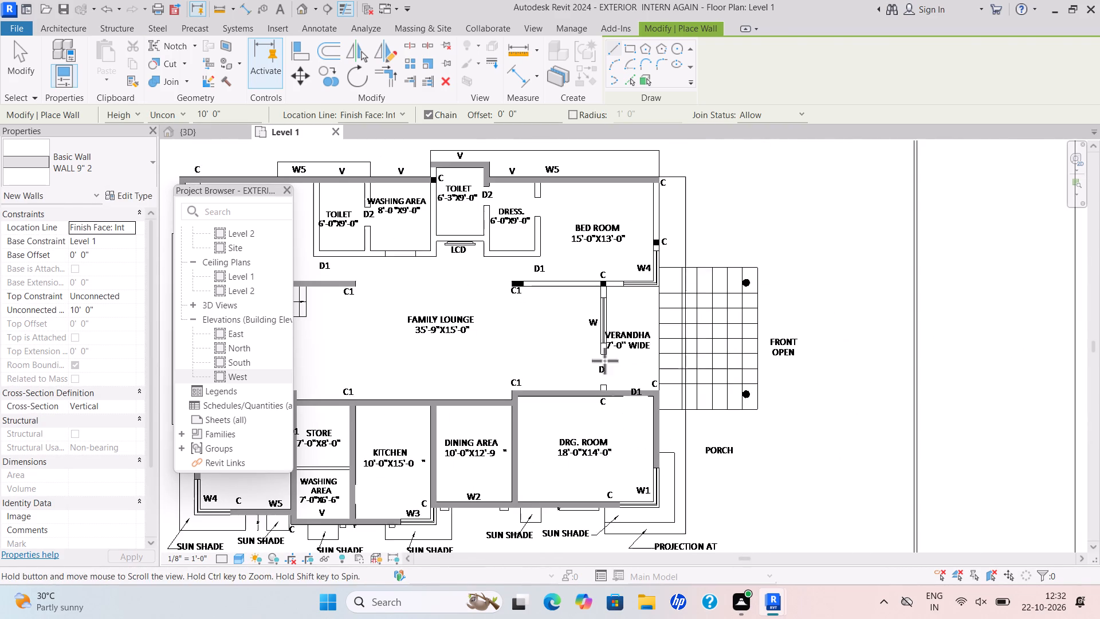
{"action": "scroll", "coordinate": [587, 374], "scroll_direction": "up", "scroll_amount": 19}
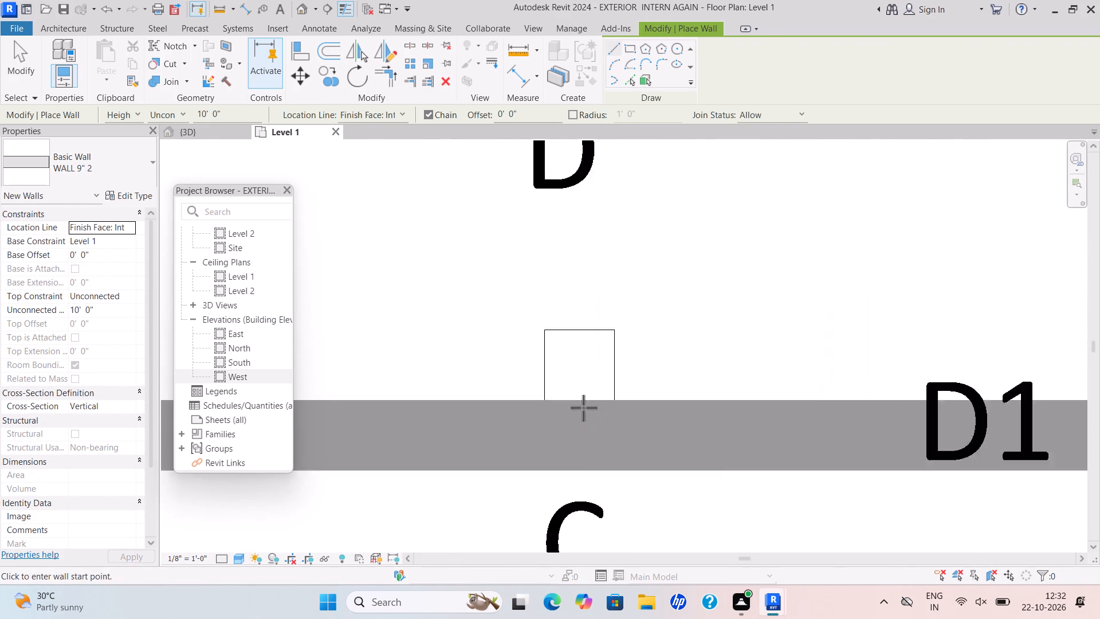
{"action": "scroll", "coordinate": [583, 408], "scroll_direction": "up", "scroll_amount": 2}
{"action": "left_click", "coordinate": [524, 395]}
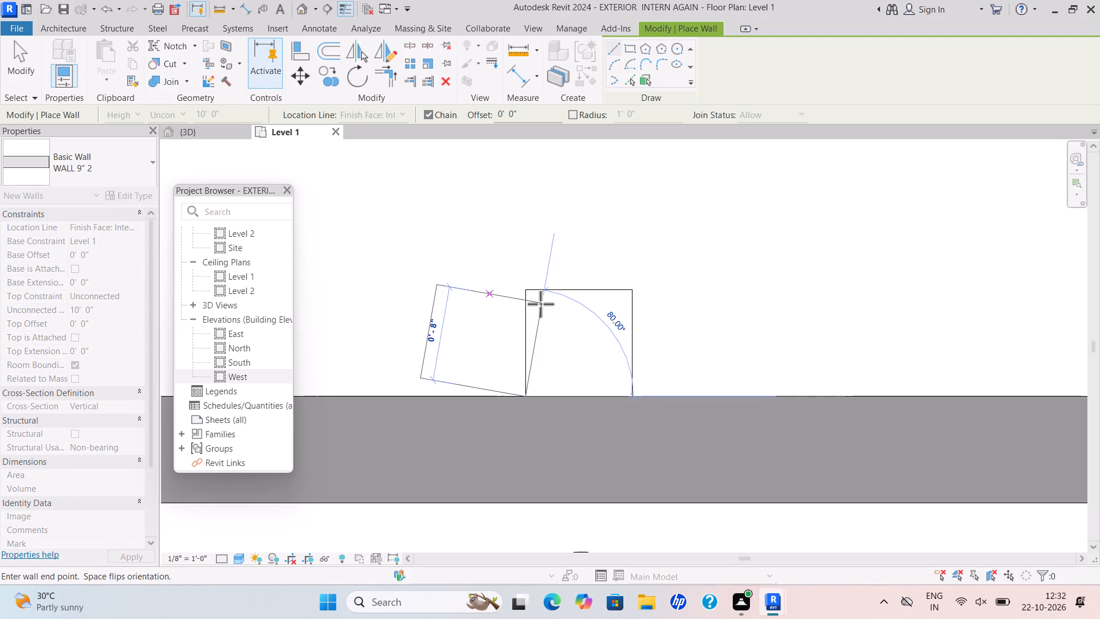
{"action": "key", "text": "space"}
{"action": "scroll", "coordinate": [520, 250], "scroll_direction": "down", "scroll_amount": 5}
{"action": "middle_click_drag", "start_coordinate": [562, 315], "coordinate": [570, 515]}
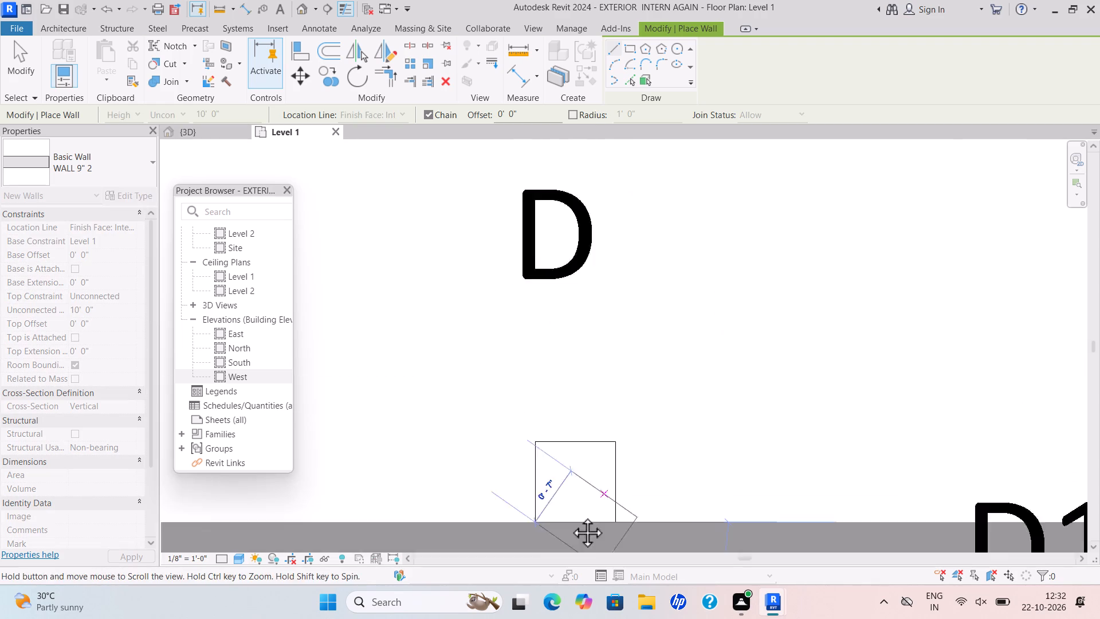
{"action": "middle_click_drag", "start_coordinate": [570, 515], "coordinate": [570, 532]}
{"action": "scroll", "coordinate": [570, 515], "scroll_direction": "down", "scroll_amount": 3}
{"action": "scroll", "coordinate": [565, 194], "scroll_direction": "down", "scroll_amount": 6}
{"action": "middle_click_drag", "start_coordinate": [560, 221], "coordinate": [538, 375]}
{"action": "scroll", "coordinate": [543, 257], "scroll_direction": "up", "scroll_amount": 6}
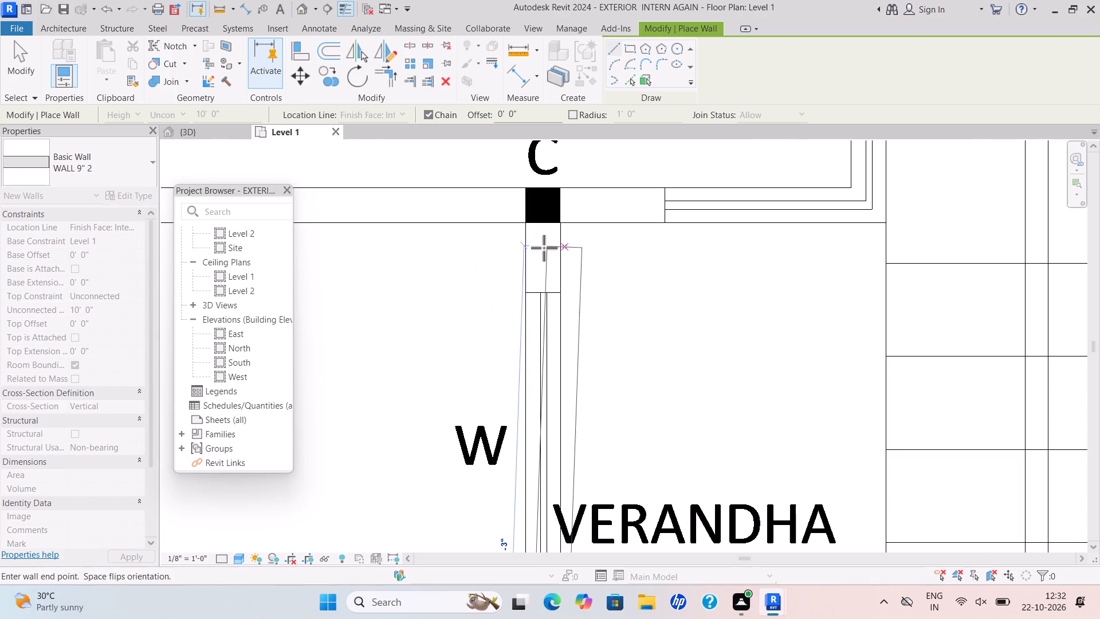
{"action": "scroll", "coordinate": [535, 226], "scroll_direction": "up", "scroll_amount": 8}
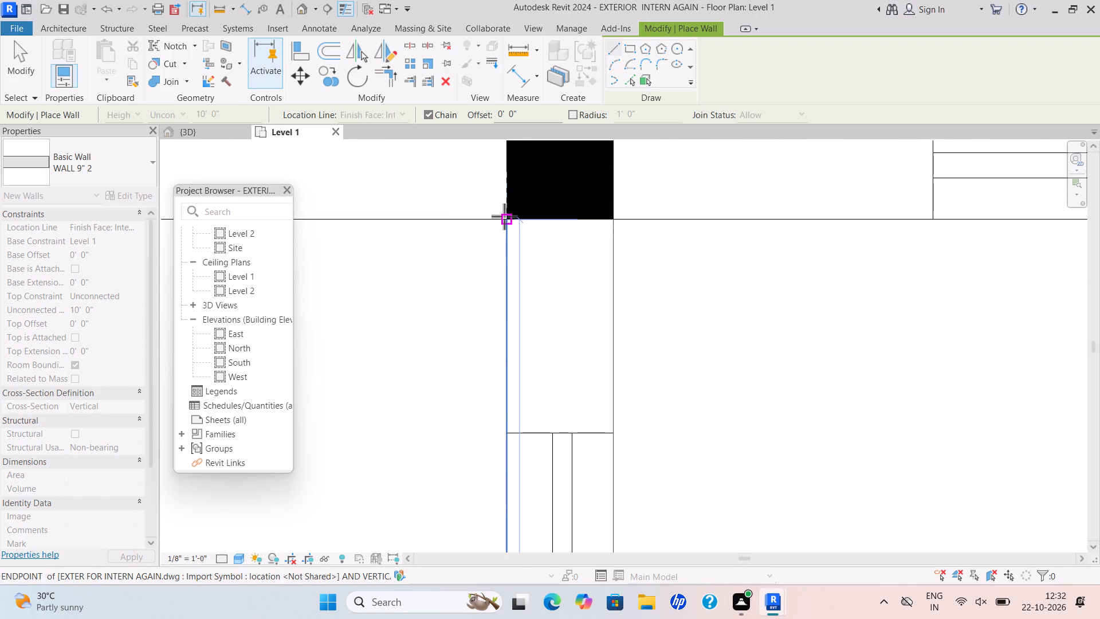
{"action": "left_click", "coordinate": [508, 216]}
{"action": "key", "text": "Escape"}
Draw a WALL 9" 2 wall about 14'-9" long between the front bedroom and the family lounge/verandha, from column C1 to the start of window W4.
{"action": "scroll", "coordinate": [669, 236], "scroll_direction": "down", "scroll_amount": 6}
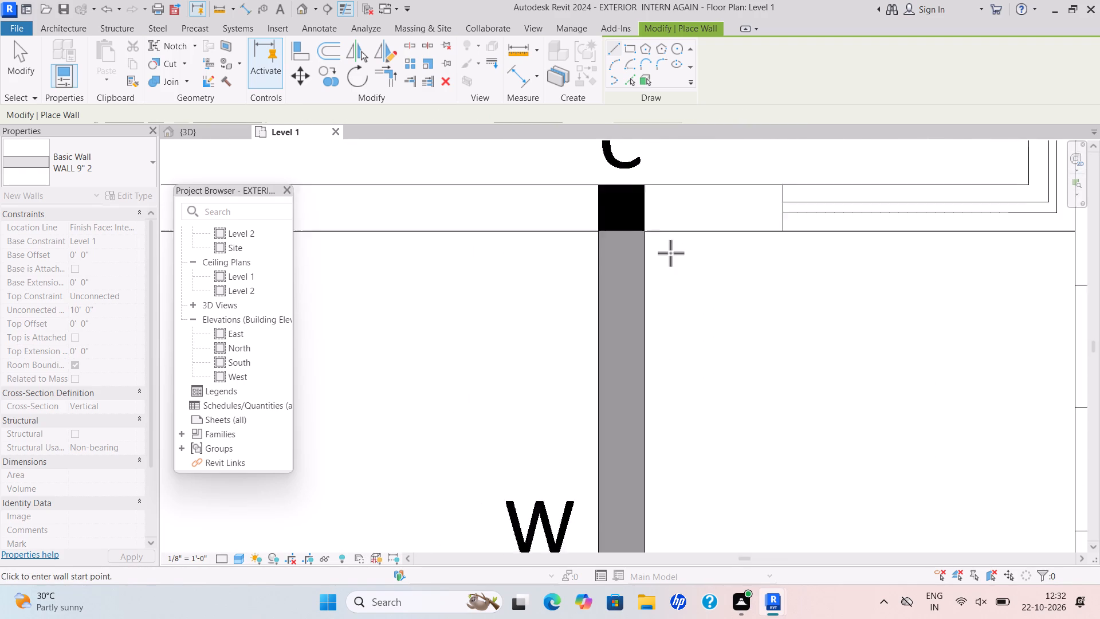
{"action": "scroll", "coordinate": [670, 253], "scroll_direction": "down", "scroll_amount": 13}
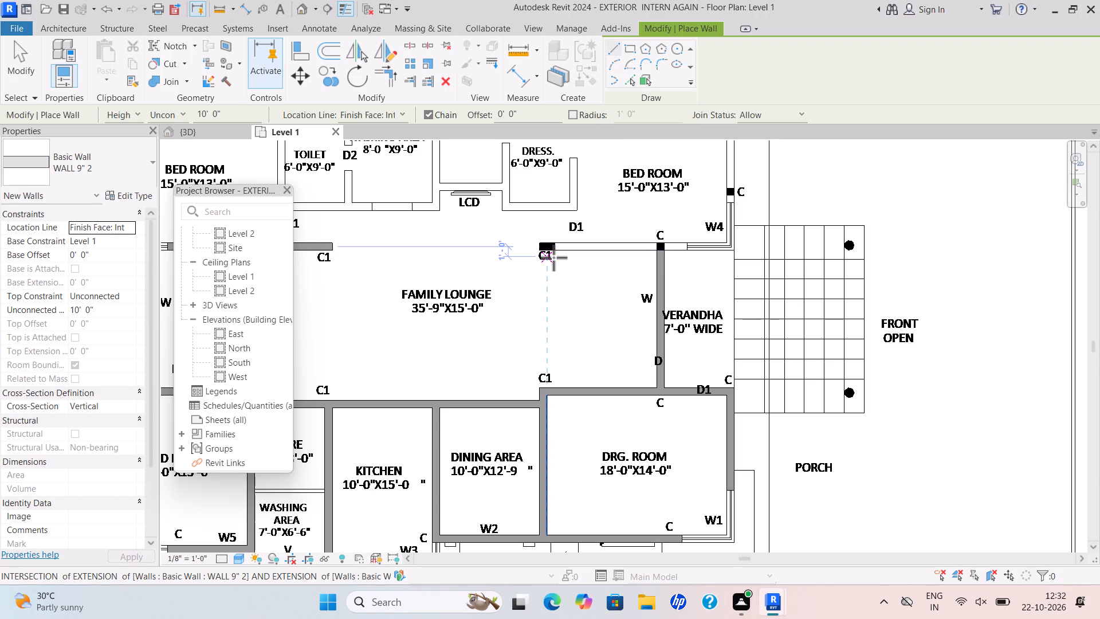
{"action": "scroll", "coordinate": [595, 241], "scroll_direction": "down", "scroll_amount": 1}
{"action": "middle_click", "coordinate": [599, 241]}
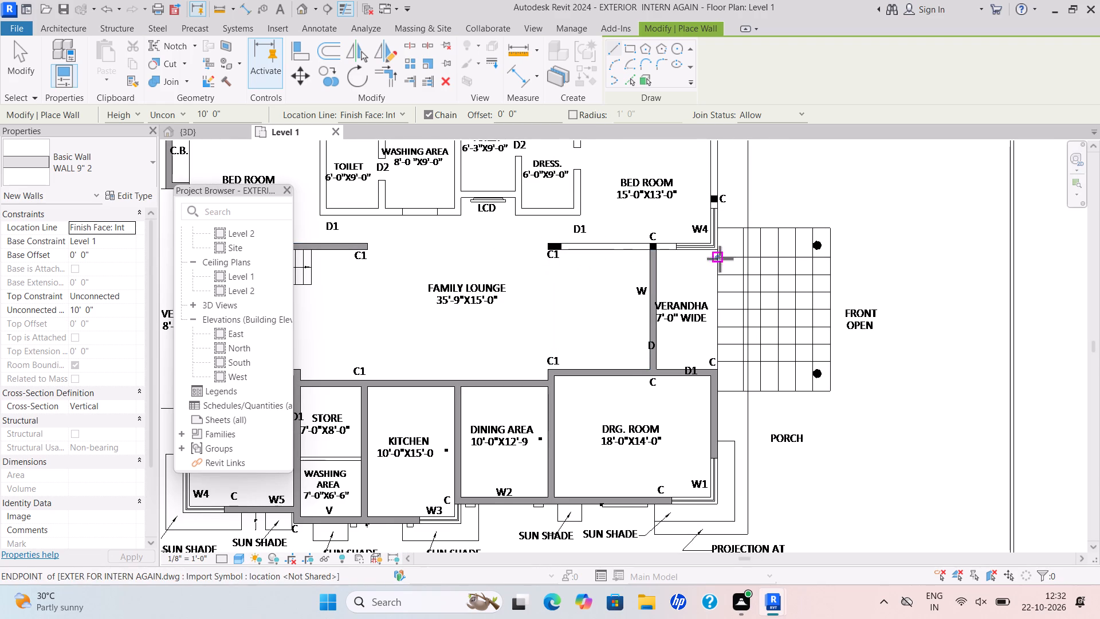
{"action": "scroll", "coordinate": [557, 224], "scroll_direction": "up", "scroll_amount": 6}
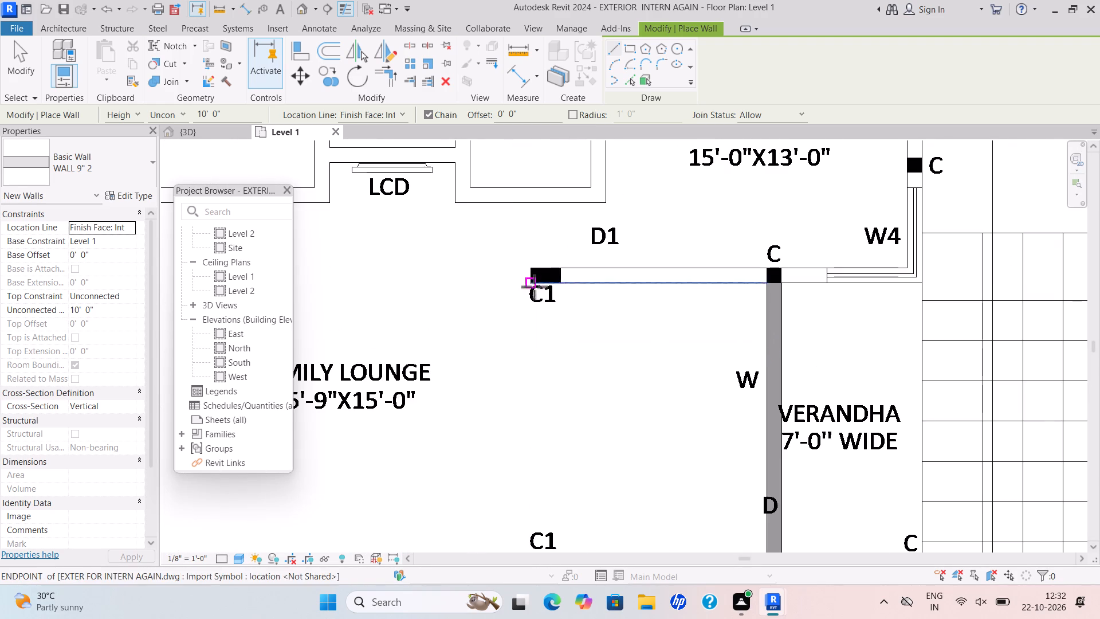
{"action": "scroll", "coordinate": [534, 287], "scroll_direction": "up", "scroll_amount": 11}
{"action": "left_click_drag", "start_coordinate": [516, 268], "coordinate": [527, 270]}
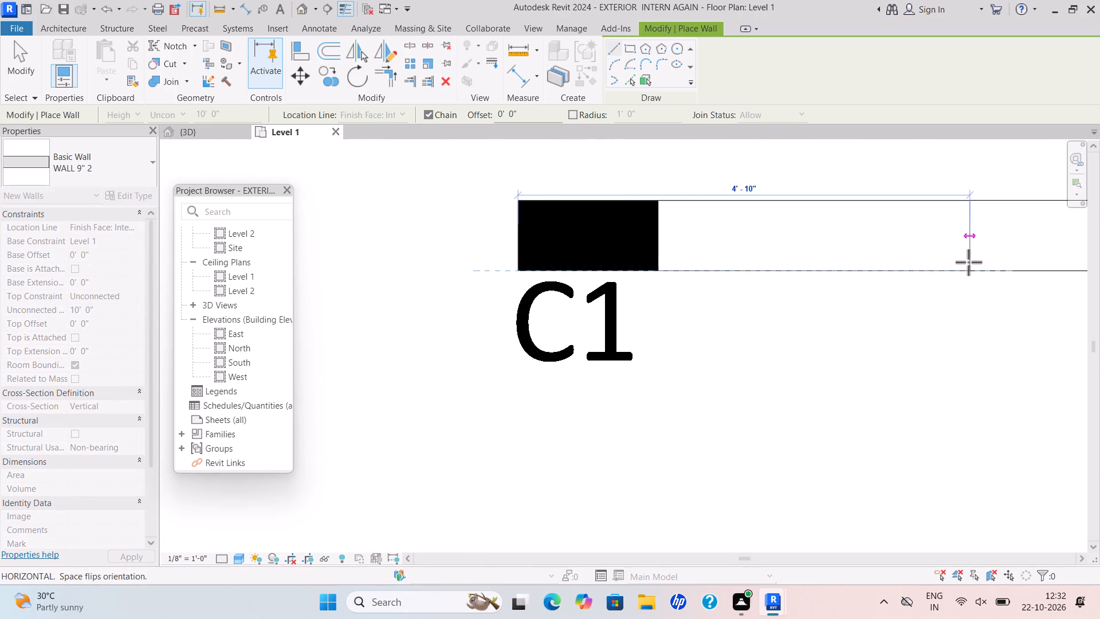
{"action": "scroll", "coordinate": [968, 261], "scroll_direction": "down", "scroll_amount": 6}
{"action": "middle_click_drag", "start_coordinate": [909, 270], "coordinate": [374, 292]}
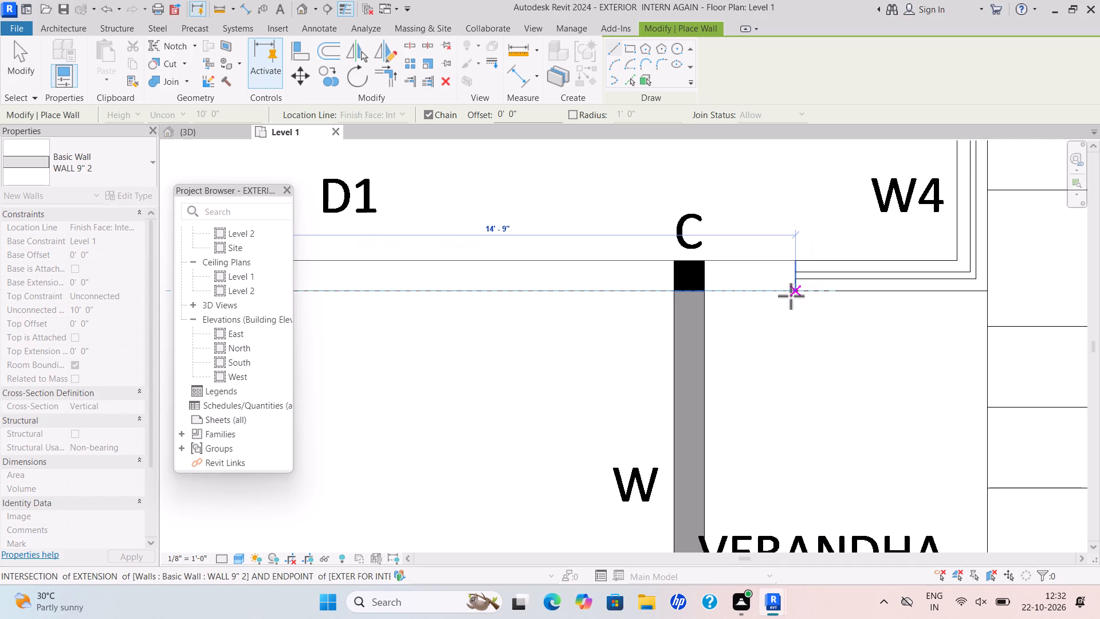
{"action": "scroll", "coordinate": [790, 295], "scroll_direction": "up", "scroll_amount": 6}
{"action": "left_click", "coordinate": [802, 288]}
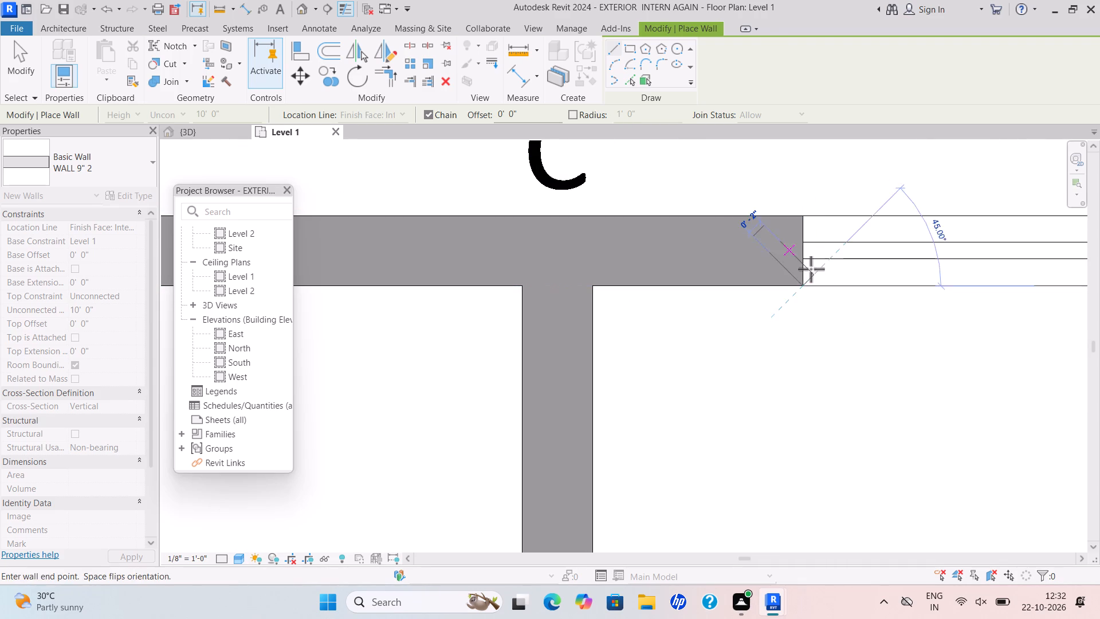
{"action": "key", "text": "Escape"}
Draw a WALL 9" 2 wall along the front bedroom's outer side, from the end of window W4 past column C to the corner column C.
{"action": "scroll", "coordinate": [812, 302], "scroll_direction": "down", "scroll_amount": 12}
{"action": "middle_click_drag", "start_coordinate": [679, 377], "coordinate": [352, 449]}
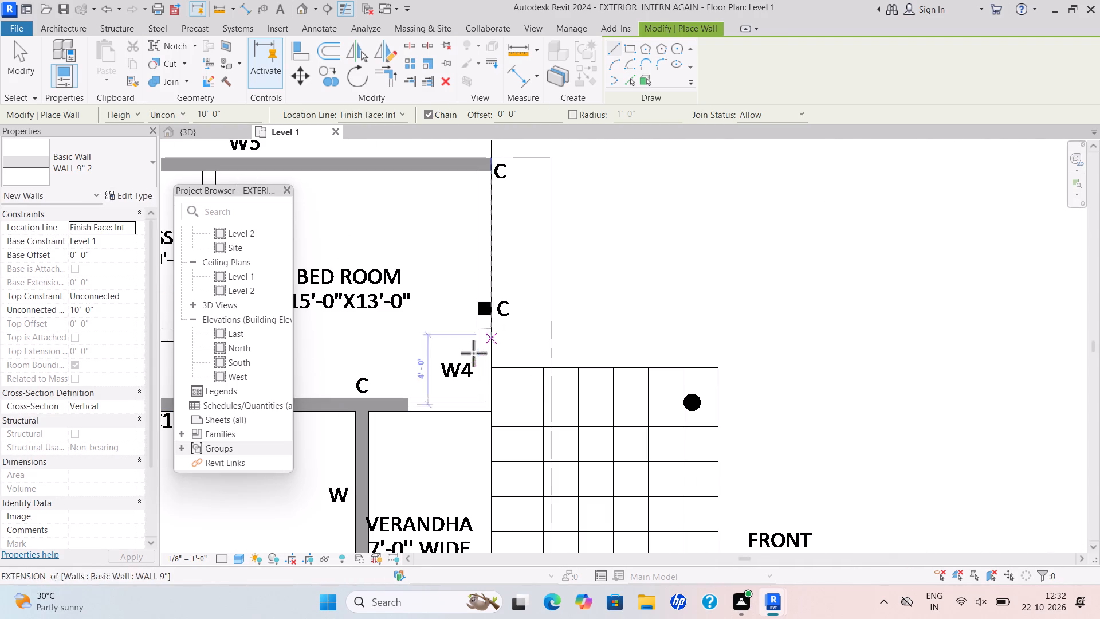
{"action": "scroll", "coordinate": [484, 323], "scroll_direction": "up", "scroll_amount": 18}
{"action": "left_click_drag", "start_coordinate": [497, 339], "coordinate": [490, 322]}
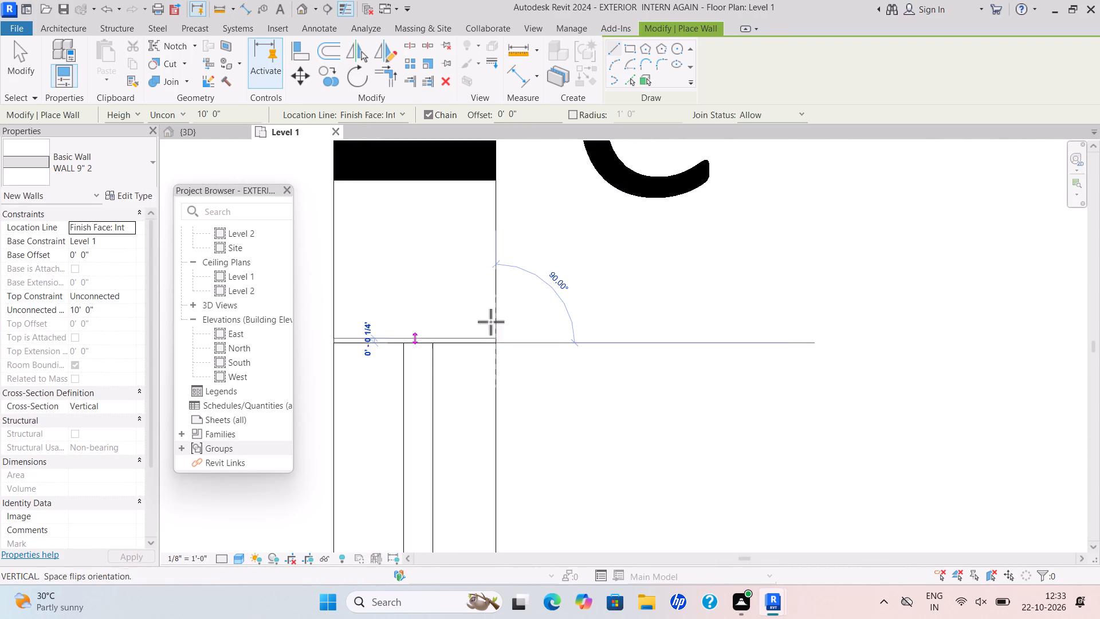
{"action": "left_click_drag", "start_coordinate": [490, 322], "coordinate": [493, 326]}
{"action": "scroll", "coordinate": [500, 199], "scroll_direction": "down", "scroll_amount": 5}
{"action": "middle_click_drag", "start_coordinate": [500, 198], "coordinate": [473, 535]}
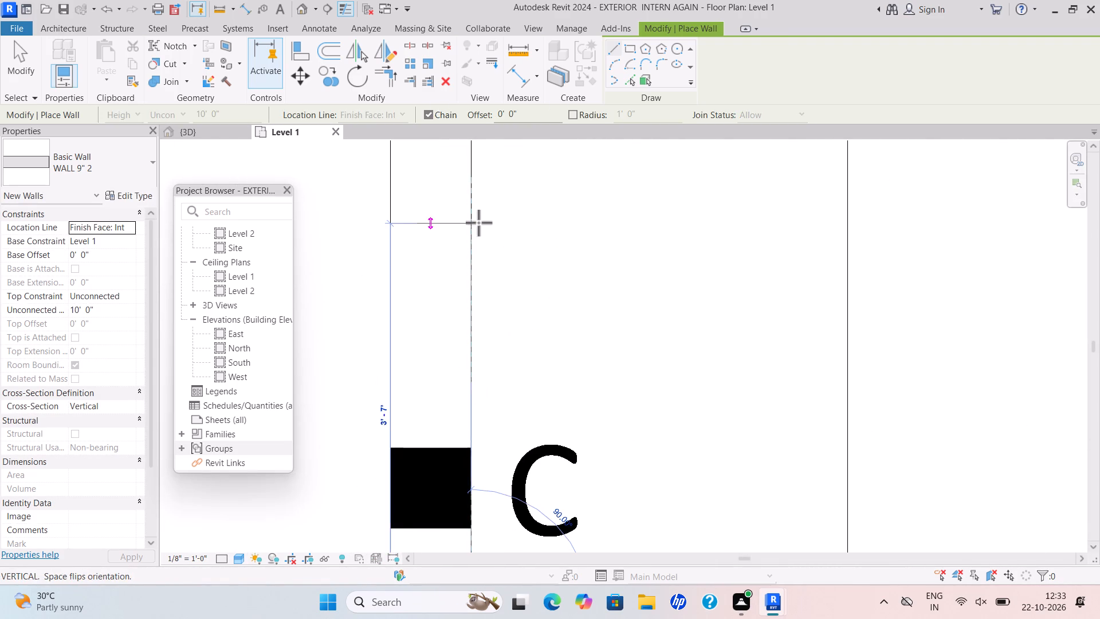
{"action": "middle_click_drag", "start_coordinate": [459, 333], "coordinate": [460, 469]}
{"action": "scroll", "coordinate": [459, 357], "scroll_direction": "down", "scroll_amount": 4}
{"action": "middle_click_drag", "start_coordinate": [464, 219], "coordinate": [459, 236]}
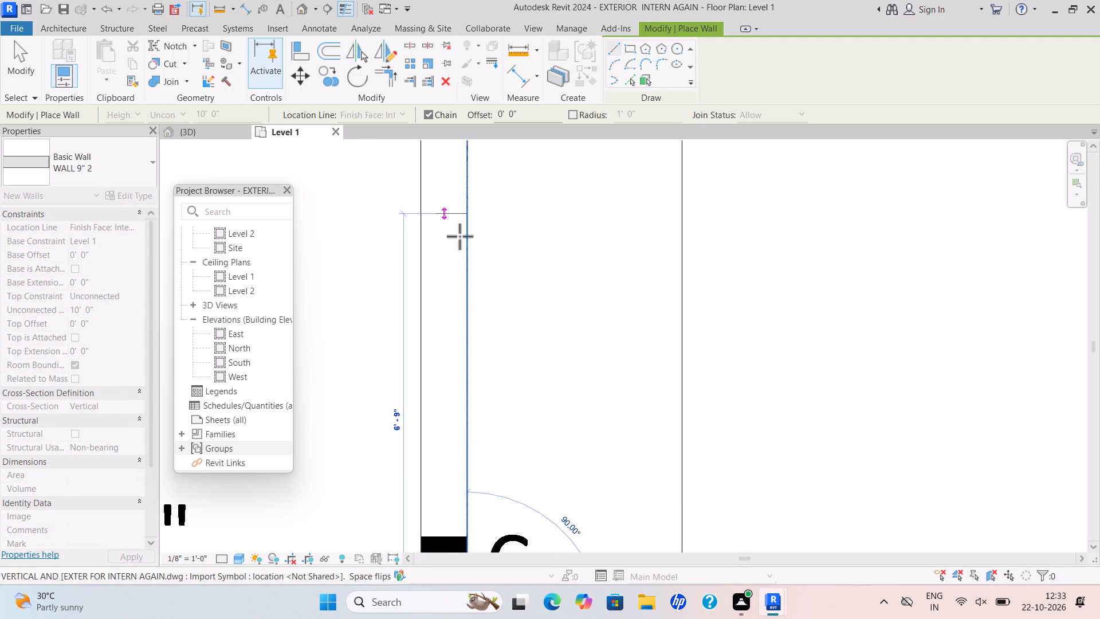
{"action": "middle_click_drag", "start_coordinate": [459, 236], "coordinate": [472, 329]}
{"action": "scroll", "coordinate": [457, 294], "scroll_direction": "down", "scroll_amount": 4}
{"action": "scroll", "coordinate": [478, 252], "scroll_direction": "up", "scroll_amount": 6}
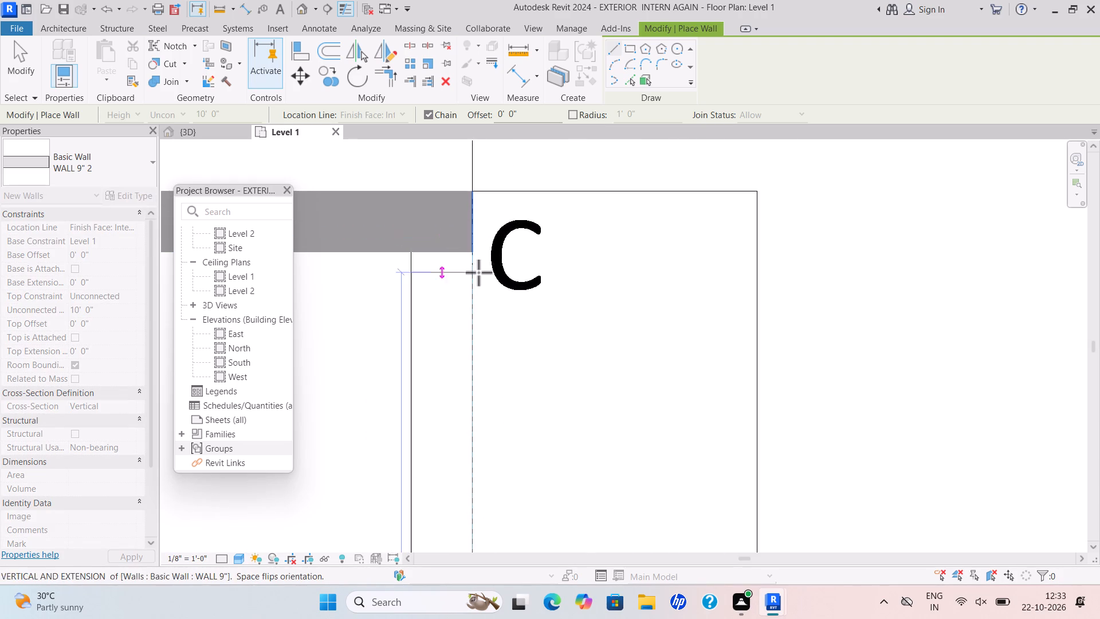
{"action": "left_click", "coordinate": [469, 251]}
{"action": "key", "text": "Escape"}
Draw a WALL 9" 2 wall between the rear bedroom and the 6'-0"X9'-0" toilet, from the exterior wall to the toilet's corner near door D1.
{"action": "scroll", "coordinate": [436, 304], "scroll_direction": "down", "scroll_amount": 17}
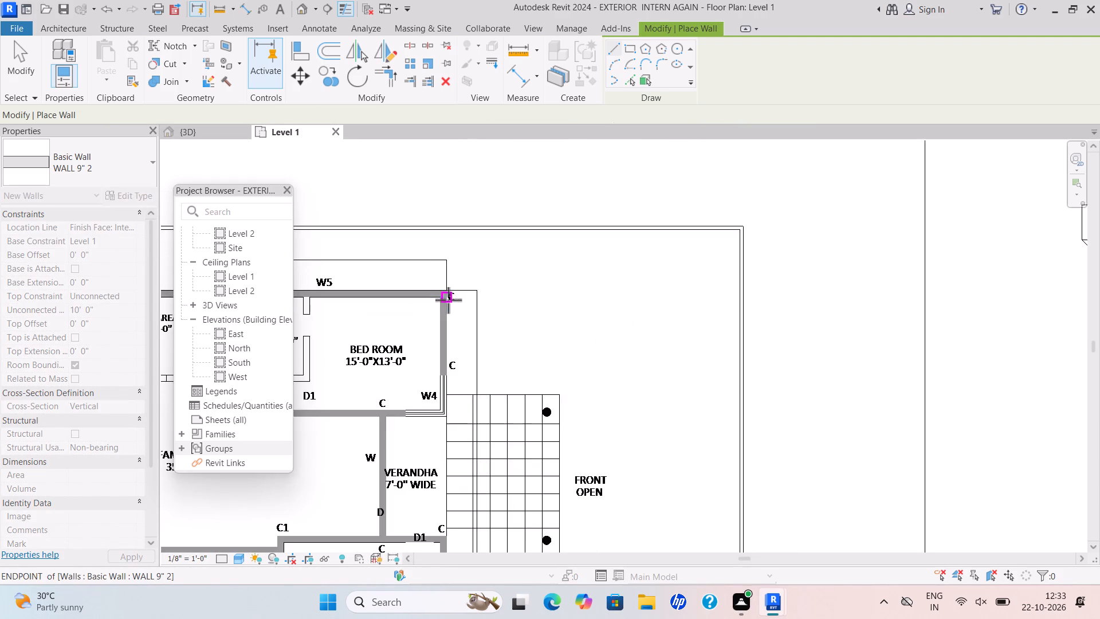
{"action": "scroll", "coordinate": [448, 300], "scroll_direction": "down", "scroll_amount": 5}
{"action": "scroll", "coordinate": [456, 299], "scroll_direction": "up", "scroll_amount": 1}
{"action": "scroll", "coordinate": [456, 299], "scroll_direction": "down", "scroll_amount": 5}
{"action": "middle_click_drag", "start_coordinate": [457, 296], "coordinate": [630, 271]}
{"action": "scroll", "coordinate": [563, 348], "scroll_direction": "up", "scroll_amount": 7}
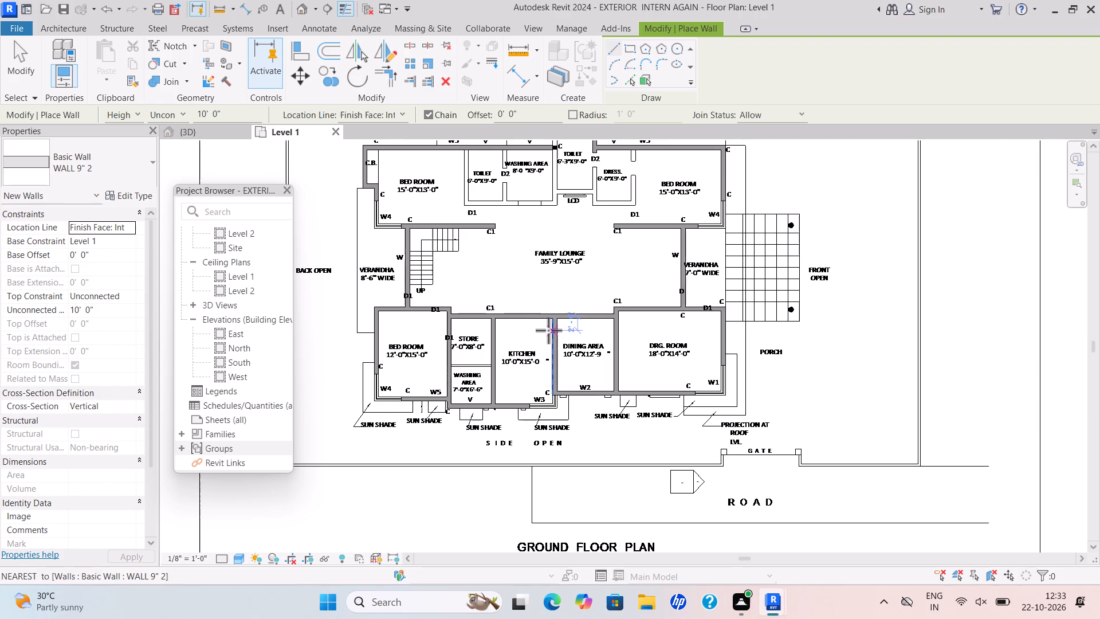
{"action": "scroll", "coordinate": [587, 297], "scroll_direction": "down", "scroll_amount": 1}
{"action": "middle_click_drag", "start_coordinate": [587, 297], "coordinate": [477, 425]}
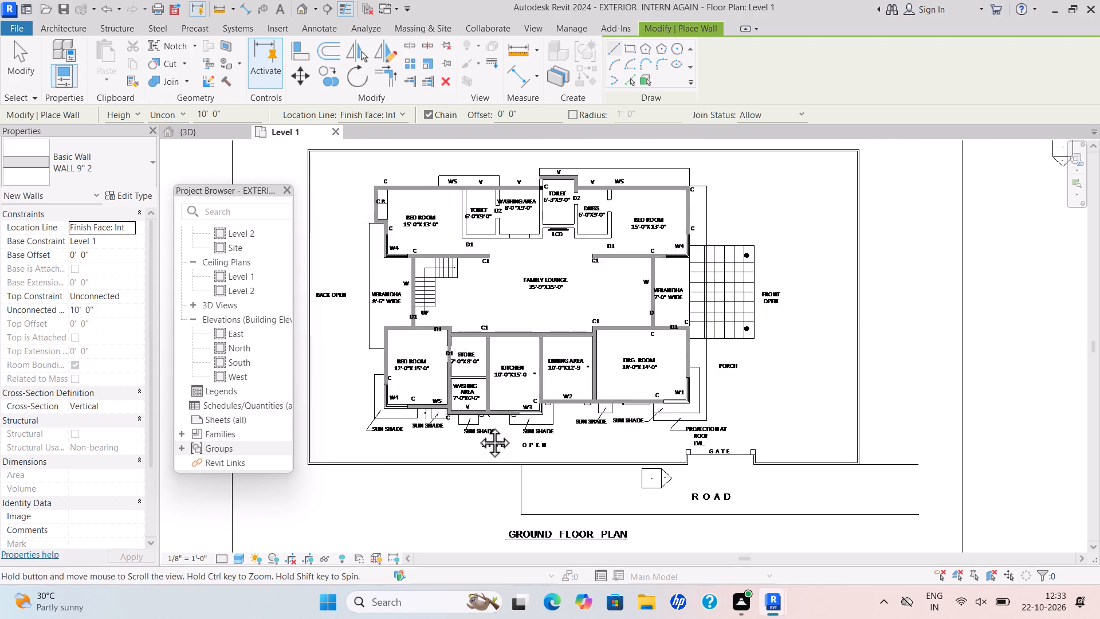
{"action": "middle_click_drag", "start_coordinate": [477, 425], "coordinate": [477, 431]}
{"action": "scroll", "coordinate": [395, 342], "scroll_direction": "up", "scroll_amount": 11}
{"action": "middle_click_drag", "start_coordinate": [364, 274], "coordinate": [434, 296]}
{"action": "middle_click", "coordinate": [450, 291]}
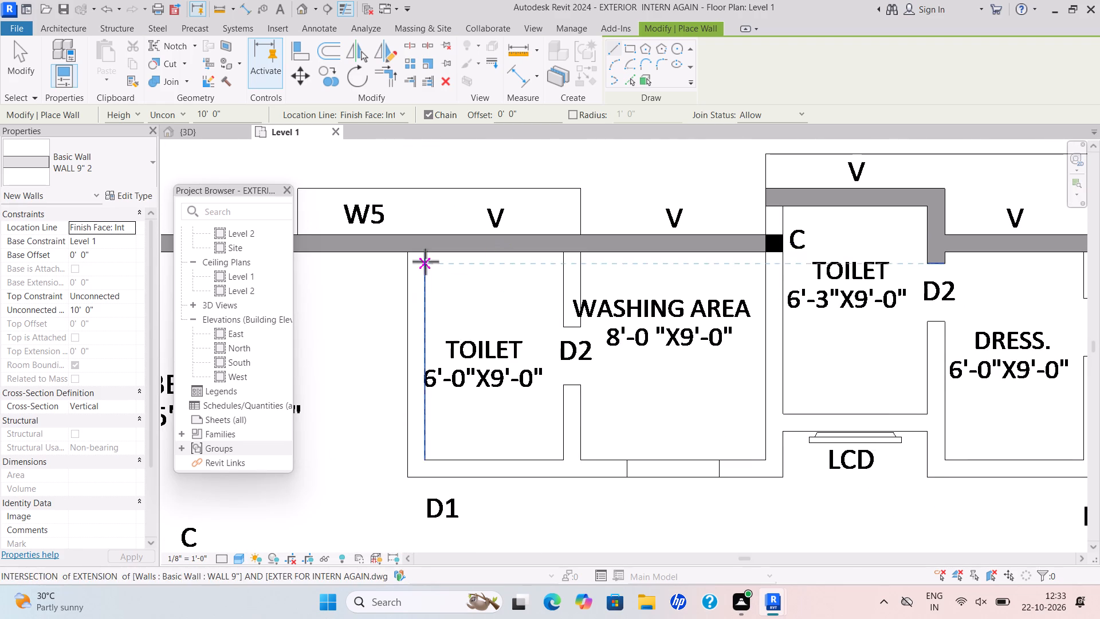
{"action": "scroll", "coordinate": [418, 260], "scroll_direction": "up", "scroll_amount": 9}
{"action": "left_click", "coordinate": [435, 234]}
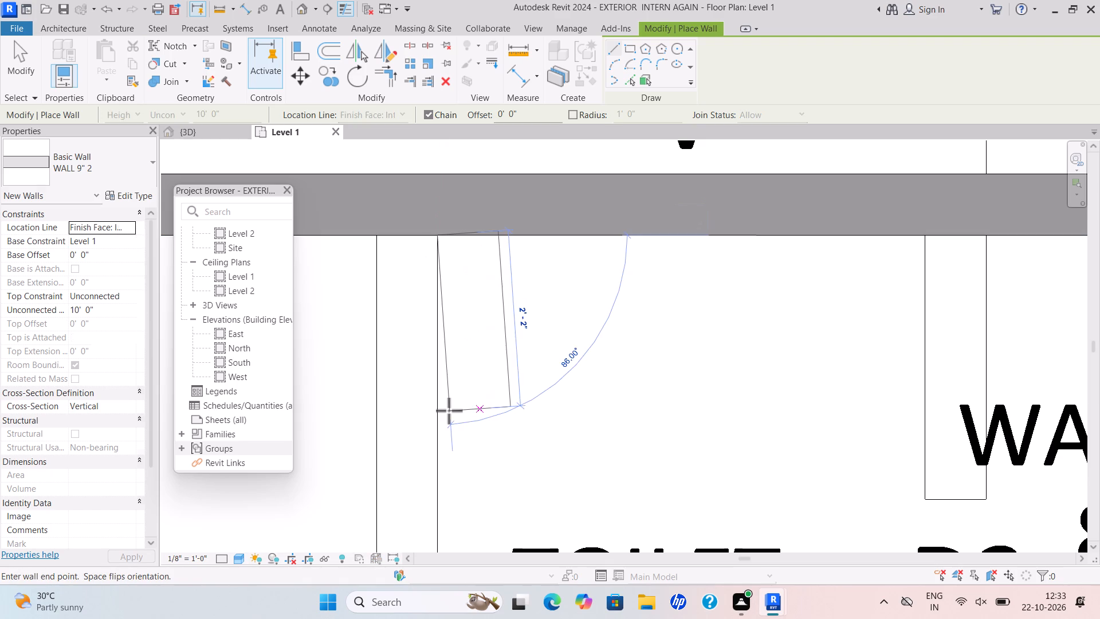
{"action": "key", "text": "space"}
{"action": "scroll", "coordinate": [431, 499], "scroll_direction": "down", "scroll_amount": 5}
{"action": "middle_click_drag", "start_coordinate": [431, 499], "coordinate": [407, 354]}
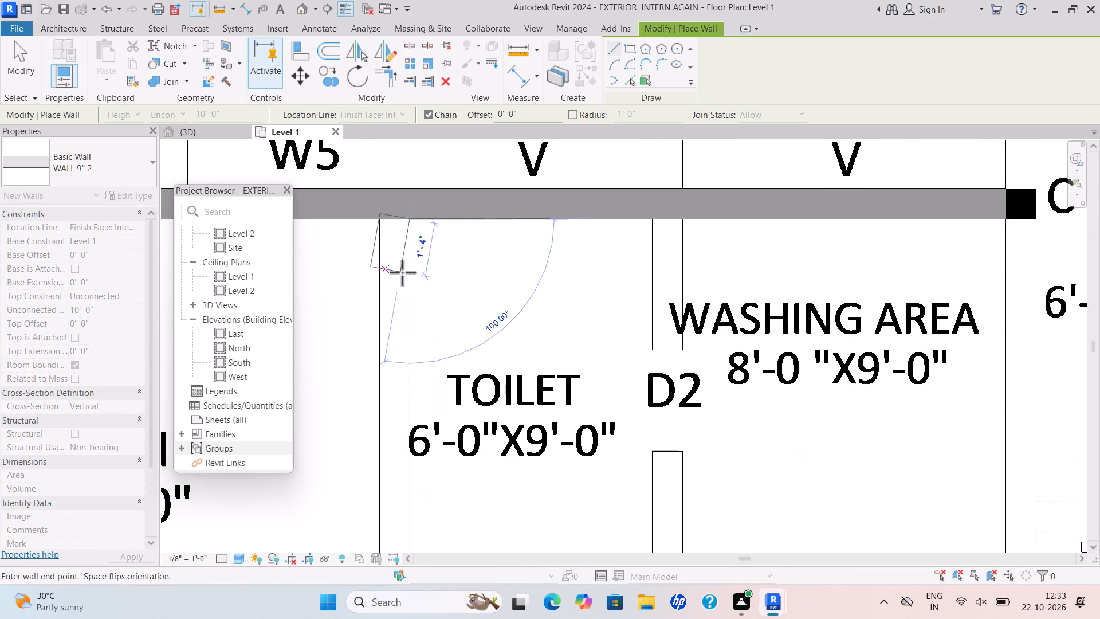
{"action": "scroll", "coordinate": [429, 512], "scroll_direction": "down", "scroll_amount": 5}
{"action": "middle_click_drag", "start_coordinate": [426, 511], "coordinate": [395, 335]}
{"action": "scroll", "coordinate": [380, 368], "scroll_direction": "up", "scroll_amount": 3}
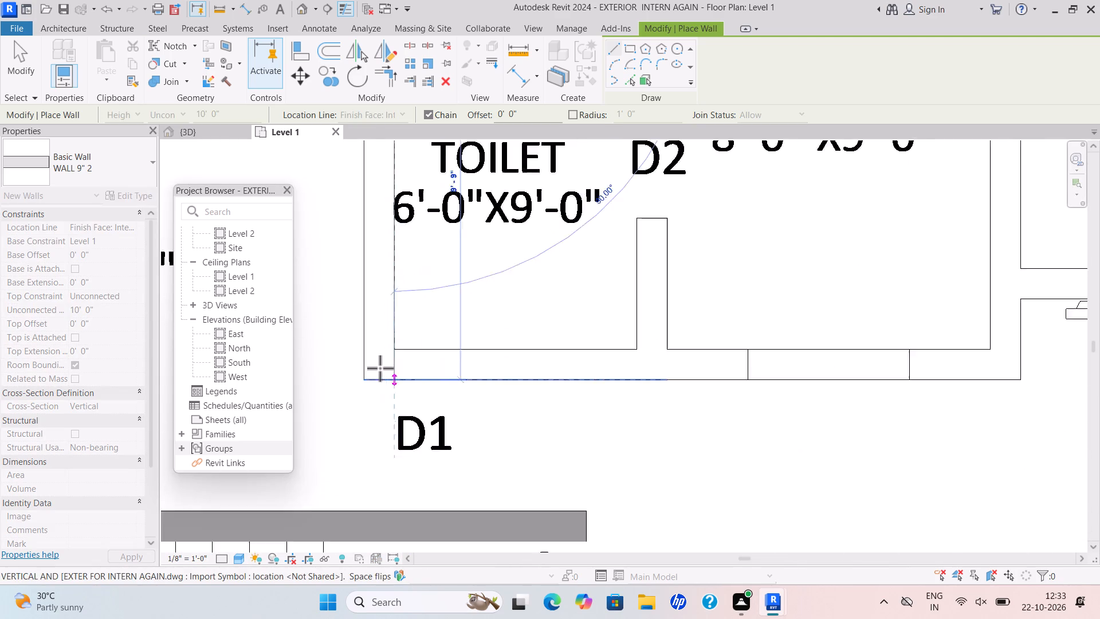
{"action": "scroll", "coordinate": [380, 368], "scroll_direction": "up", "scroll_amount": 8}
{"action": "left_click", "coordinate": [414, 395]}
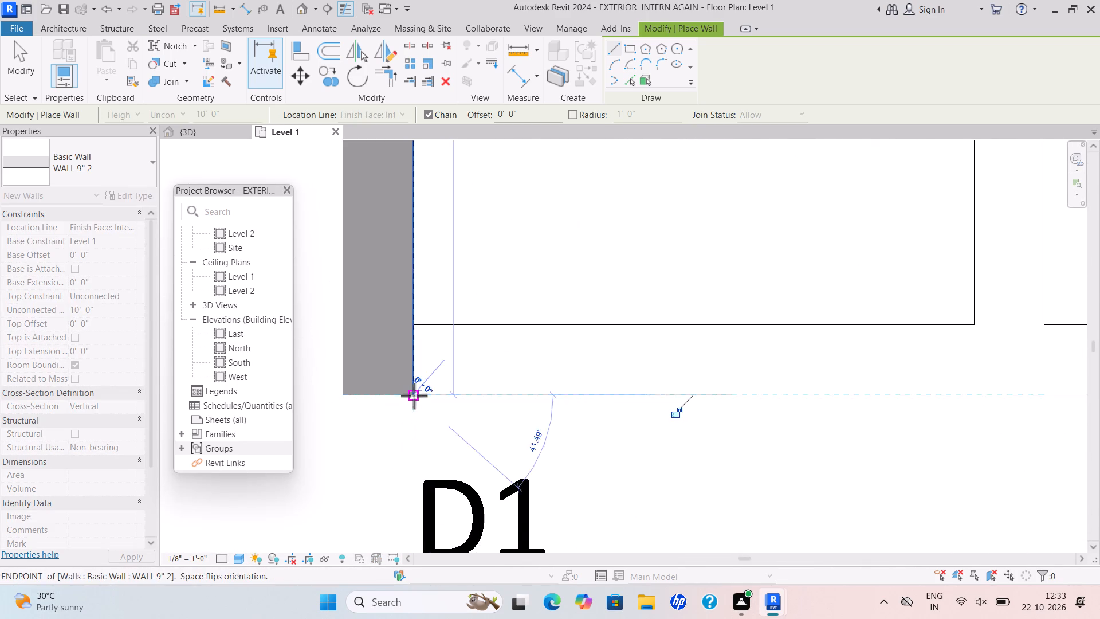
Continue the WALL 9" 2 wall about 15'-6" along the family lounge side of the toilet and washing area, to the corner beside the LCD.
{"action": "key", "text": "space"}
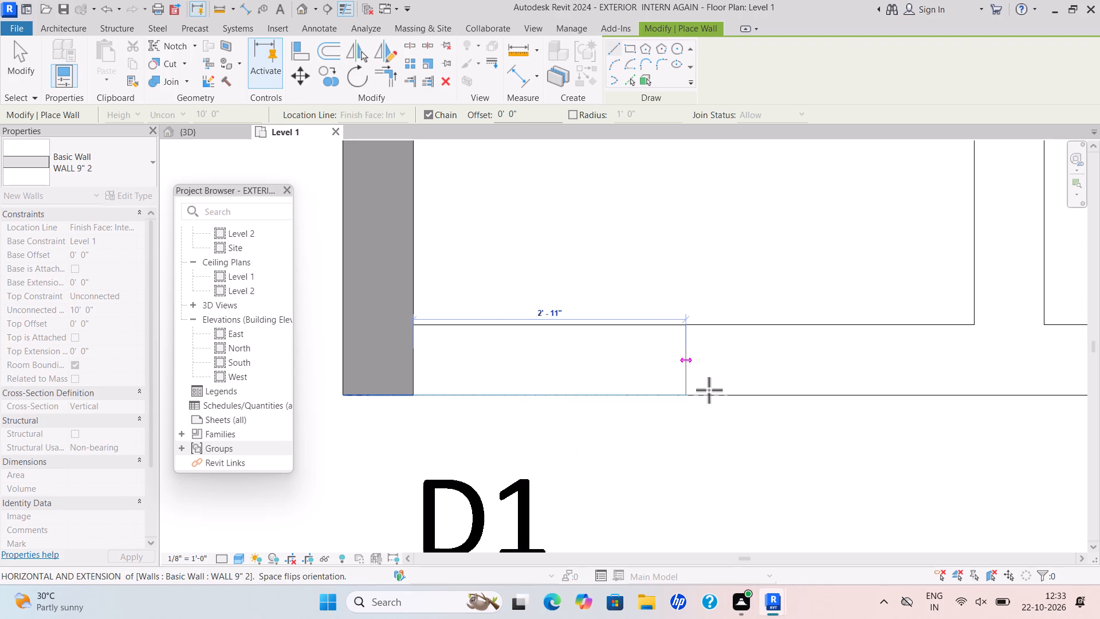
{"action": "scroll", "coordinate": [857, 382], "scroll_direction": "down", "scroll_amount": 5}
{"action": "middle_click_drag", "start_coordinate": [859, 382], "coordinate": [458, 342]}
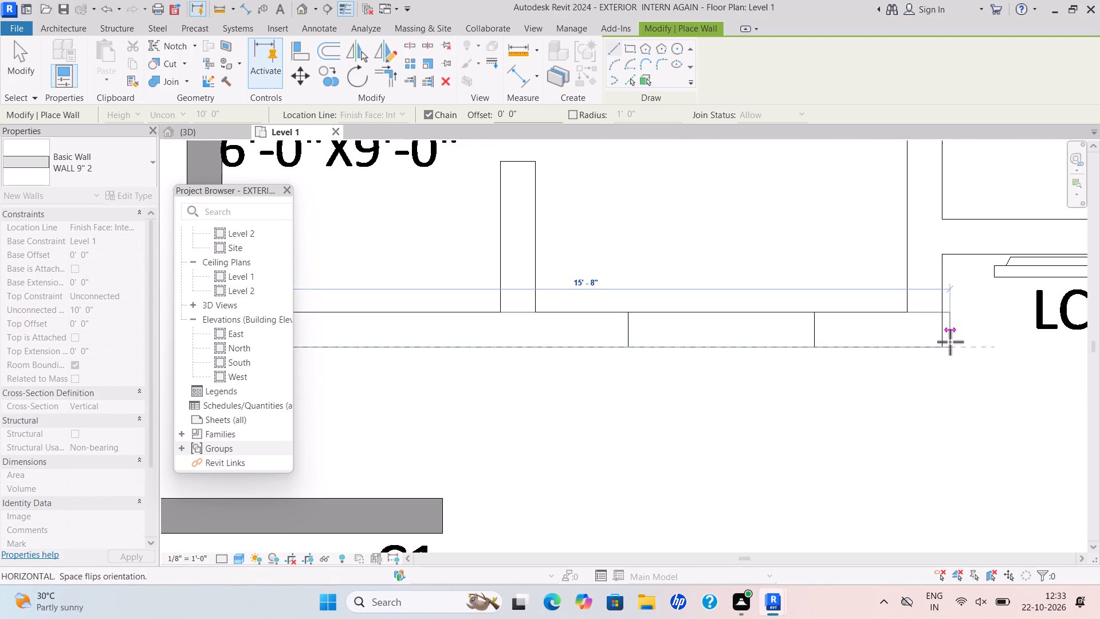
{"action": "scroll", "coordinate": [942, 343], "scroll_direction": "up", "scroll_amount": 4}
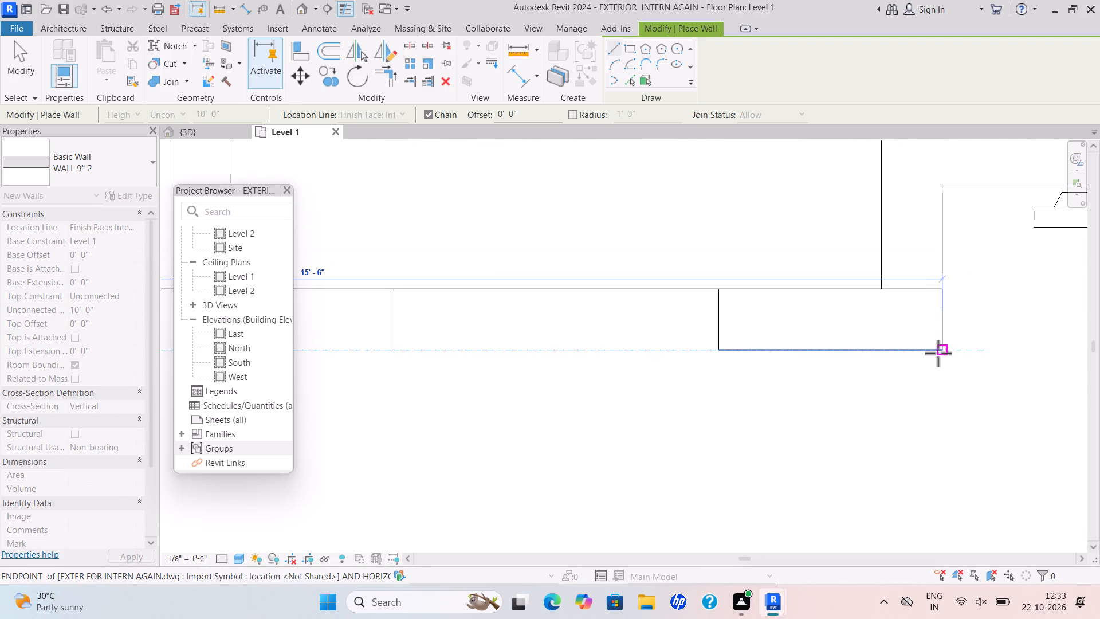
{"action": "left_click", "coordinate": [936, 353]}
{"action": "scroll", "coordinate": [937, 355], "scroll_direction": "up", "scroll_amount": 4}
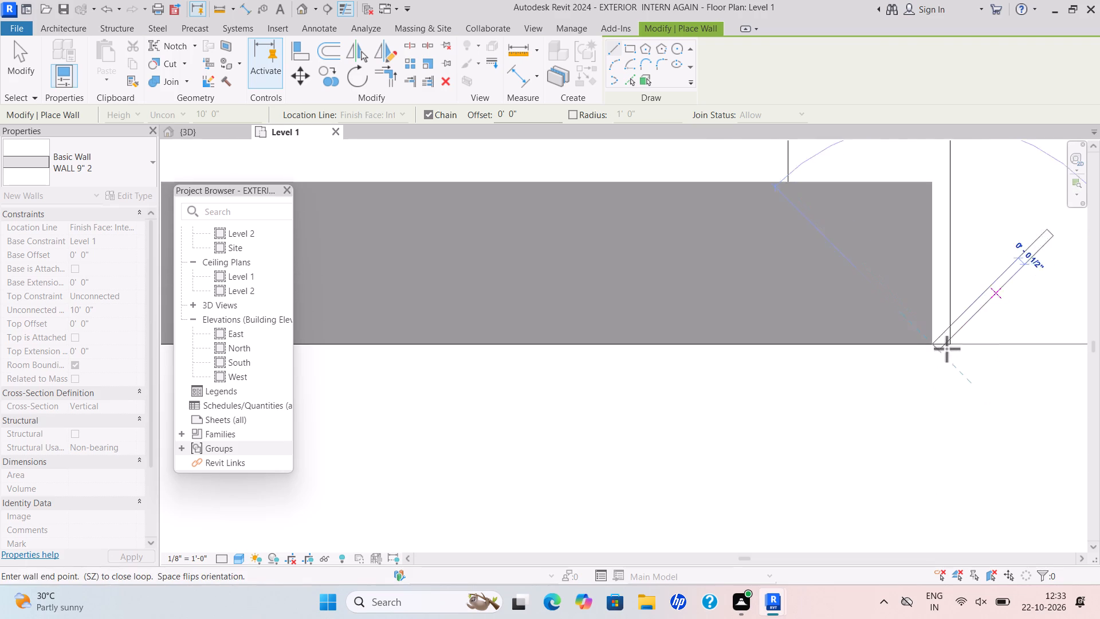
{"action": "scroll", "coordinate": [946, 348], "scroll_direction": "up", "scroll_amount": 5}
{"action": "left_click", "coordinate": [952, 345]}
{"action": "scroll", "coordinate": [950, 350], "scroll_direction": "down", "scroll_amount": 3}
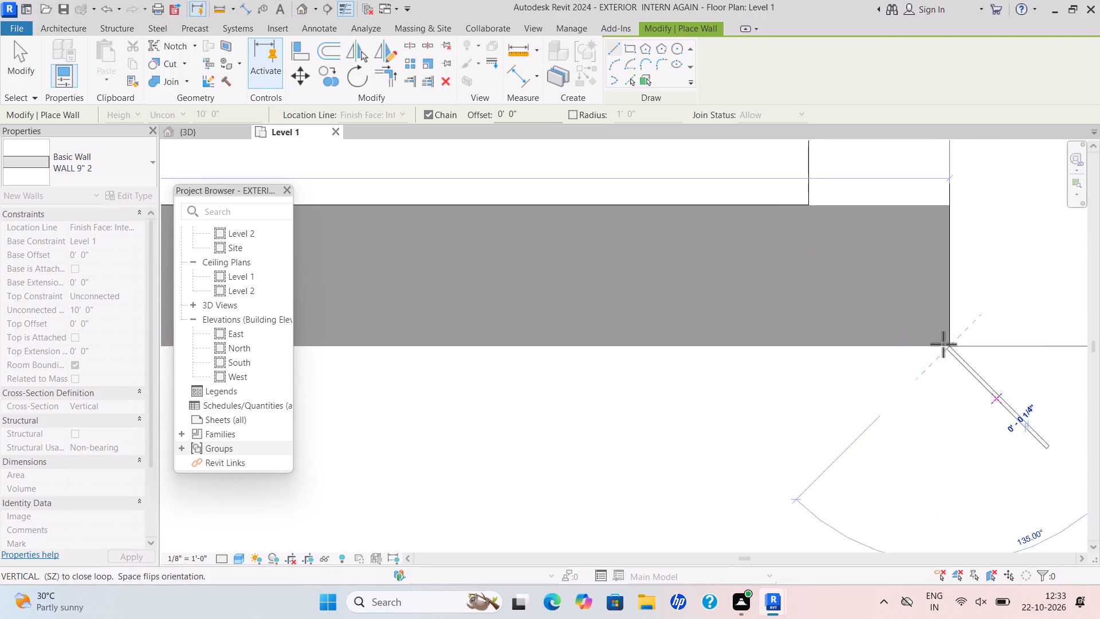
{"action": "key", "text": "Escape"}
Draw a WALL 9" 2 wall between the 6'-0"X9'-0" toilet and the washing area, across door D2 to the exterior wall.
{"action": "scroll", "coordinate": [908, 347], "scroll_direction": "down", "scroll_amount": 14}
{"action": "middle_click_drag", "start_coordinate": [702, 388], "coordinate": [859, 341]}
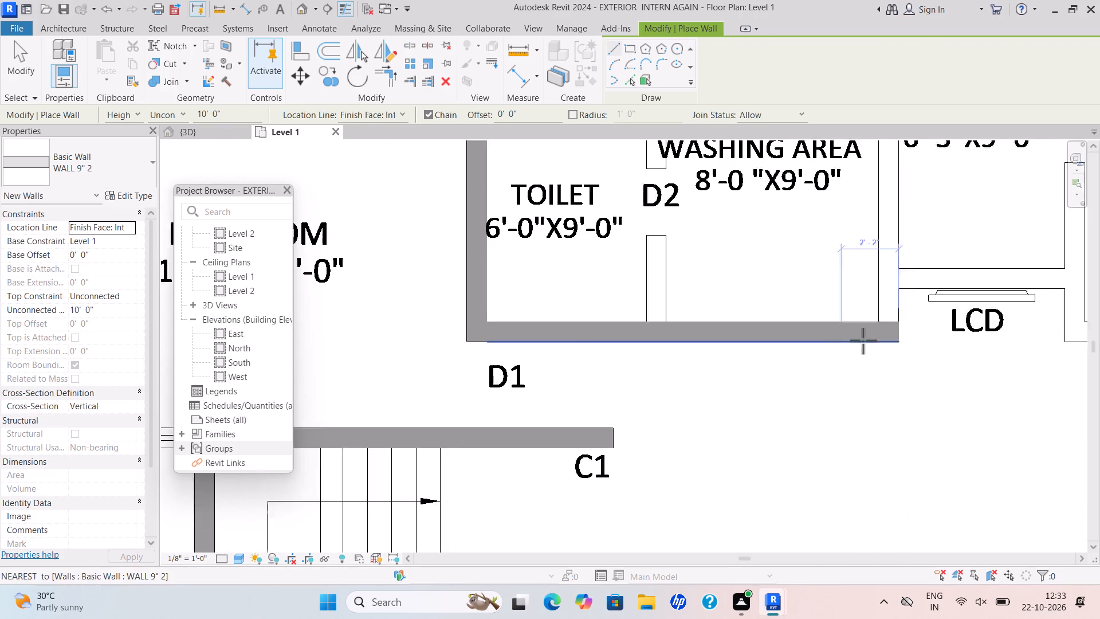
{"action": "scroll", "coordinate": [676, 305], "scroll_direction": "up", "scroll_amount": 12}
{"action": "left_click_drag", "start_coordinate": [700, 347], "coordinate": [700, 335]}
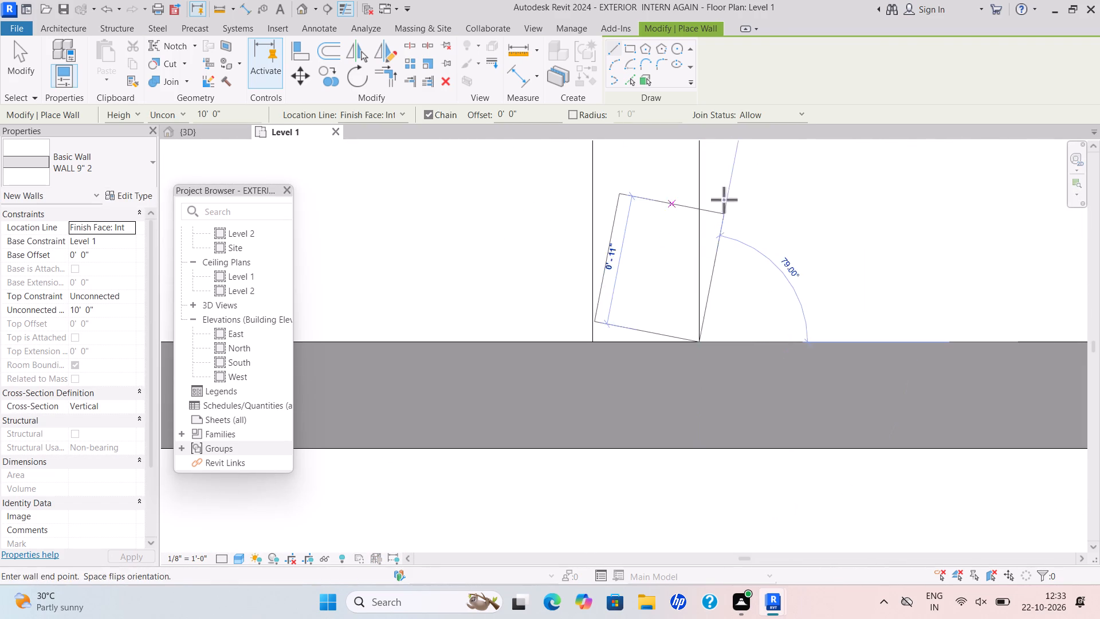
{"action": "middle_click_drag", "start_coordinate": [690, 220], "coordinate": [648, 526]}
{"action": "scroll", "coordinate": [690, 220], "scroll_direction": "down", "scroll_amount": 4}
{"action": "middle_click_drag", "start_coordinate": [657, 222], "coordinate": [657, 270]}
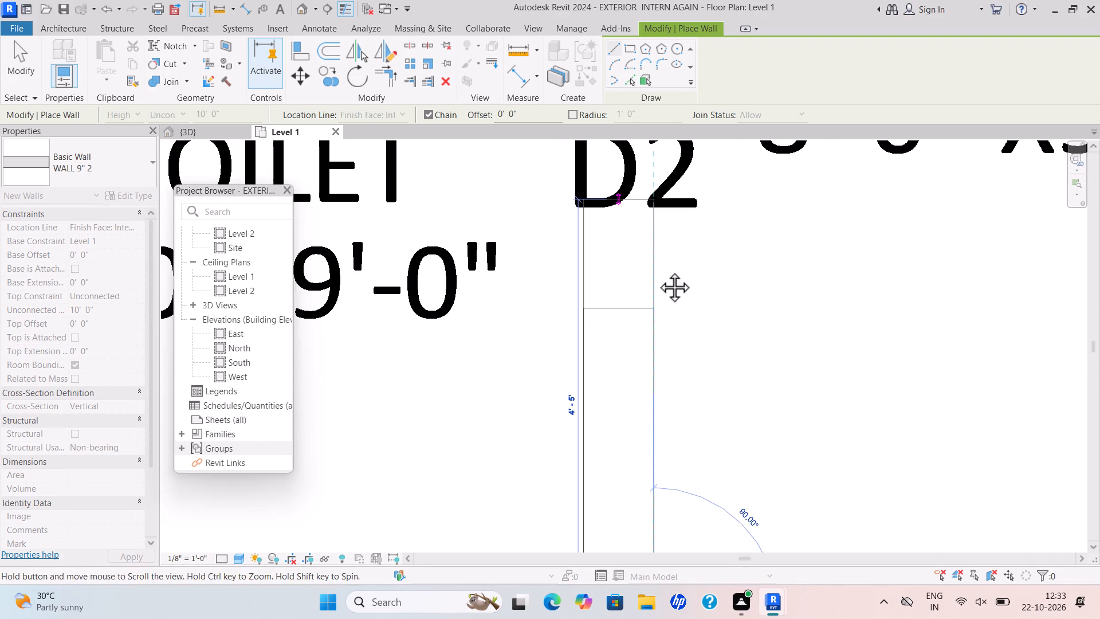
{"action": "scroll", "coordinate": [657, 270], "scroll_direction": "down", "scroll_amount": 2}
{"action": "middle_click_drag", "start_coordinate": [657, 270], "coordinate": [621, 524]}
{"action": "scroll", "coordinate": [617, 222], "scroll_direction": "up", "scroll_amount": 9}
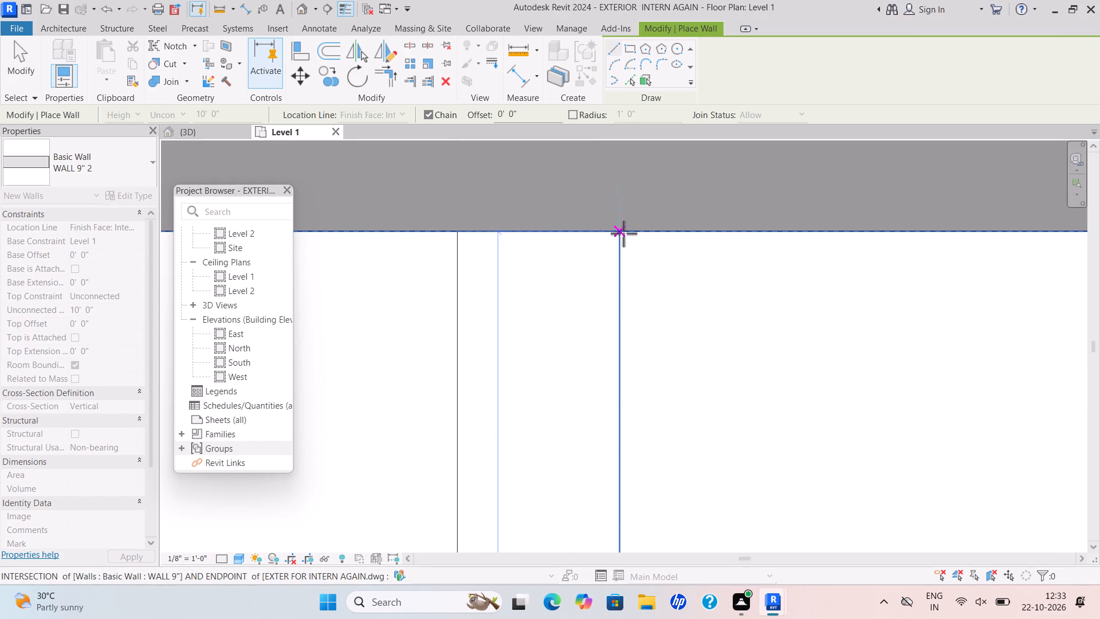
{"action": "left_click", "coordinate": [623, 233]}
{"action": "key", "text": "Escape"}
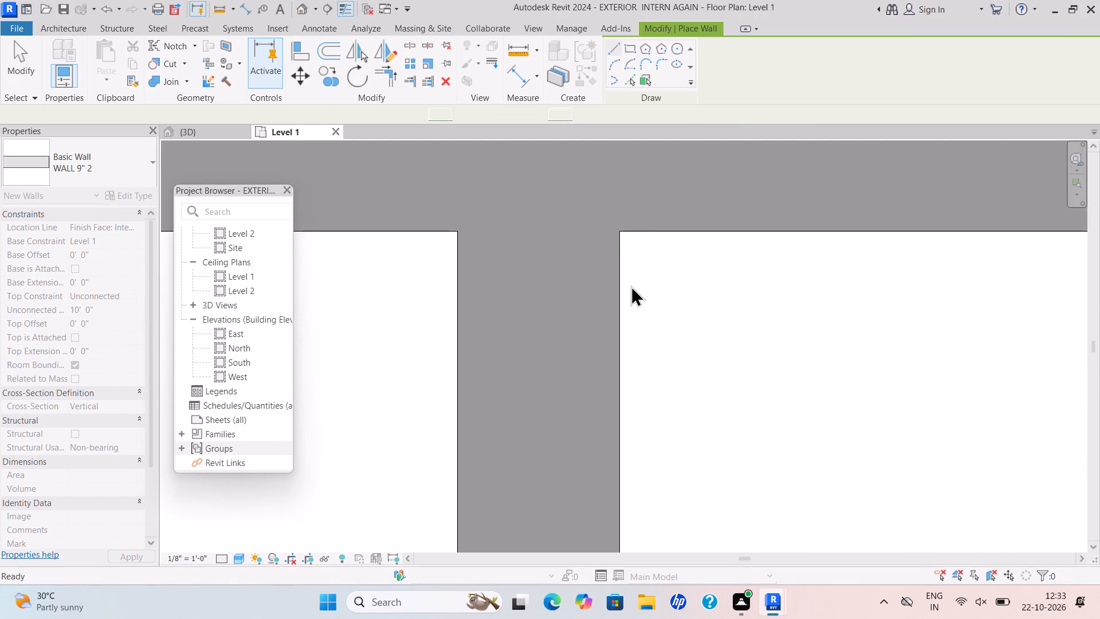
Draw a WALL 9" 2 wall between the washing area and the 6'-3"X9'-0" toilet, from the corner beside the LCD past column C to the toilet's exterior wall.
{"action": "scroll", "coordinate": [631, 288], "scroll_direction": "down", "scroll_amount": 20}
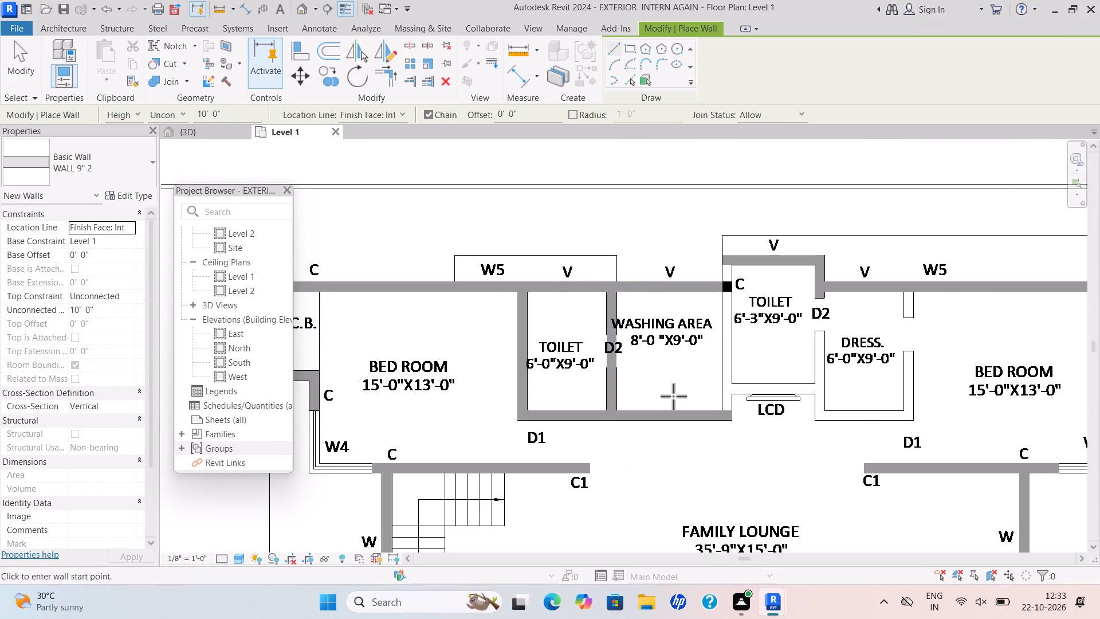
{"action": "scroll", "coordinate": [735, 421], "scroll_direction": "up", "scroll_amount": 17}
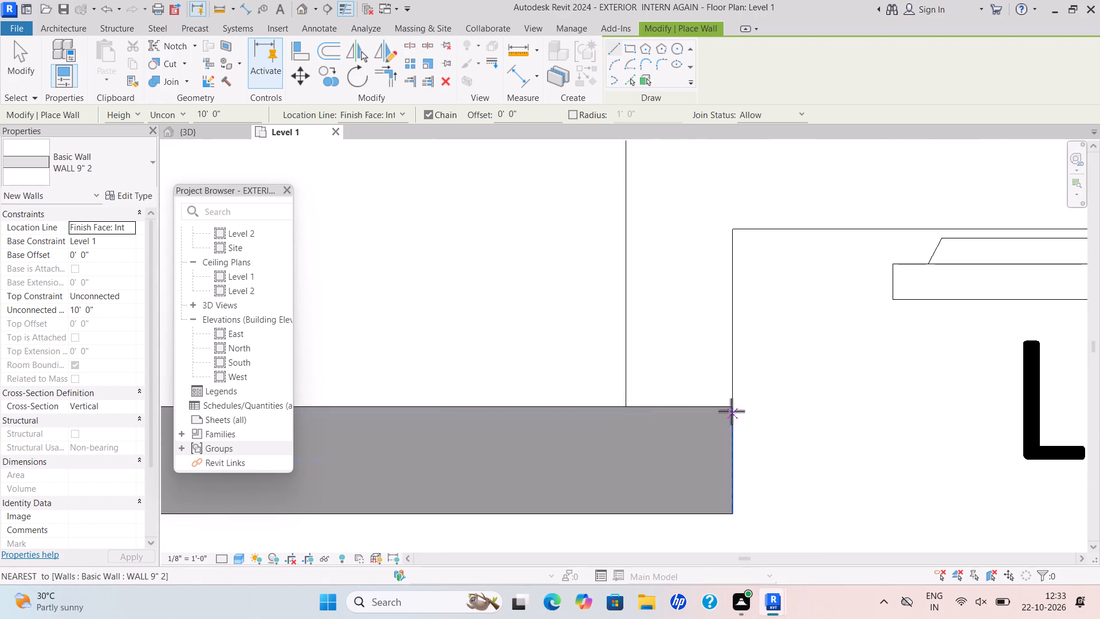
{"action": "scroll", "coordinate": [732, 402], "scroll_direction": "up", "scroll_amount": 5}
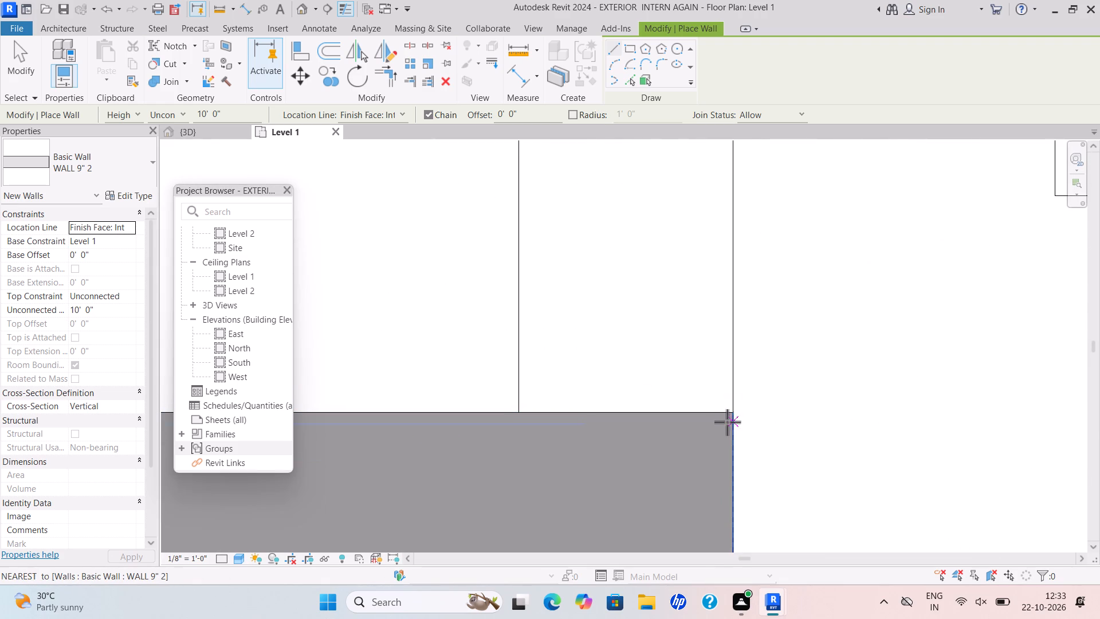
{"action": "left_click", "coordinate": [729, 407]}
{"action": "scroll", "coordinate": [737, 211], "scroll_direction": "down", "scroll_amount": 1}
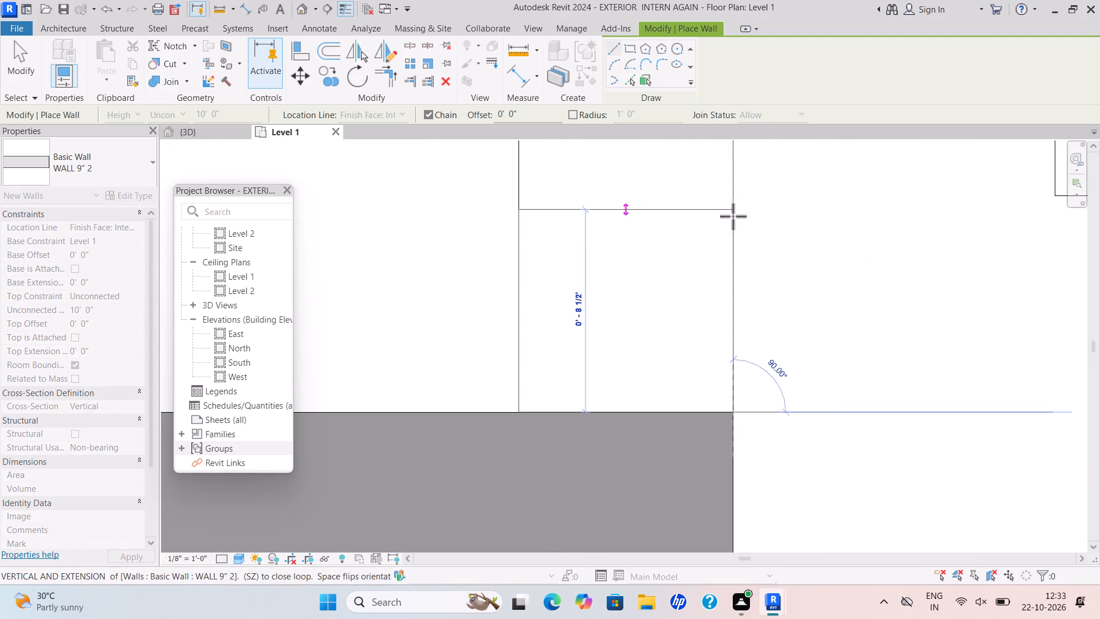
{"action": "scroll", "coordinate": [733, 216], "scroll_direction": "down", "scroll_amount": 4}
{"action": "middle_click_drag", "start_coordinate": [741, 265], "coordinate": [755, 429]}
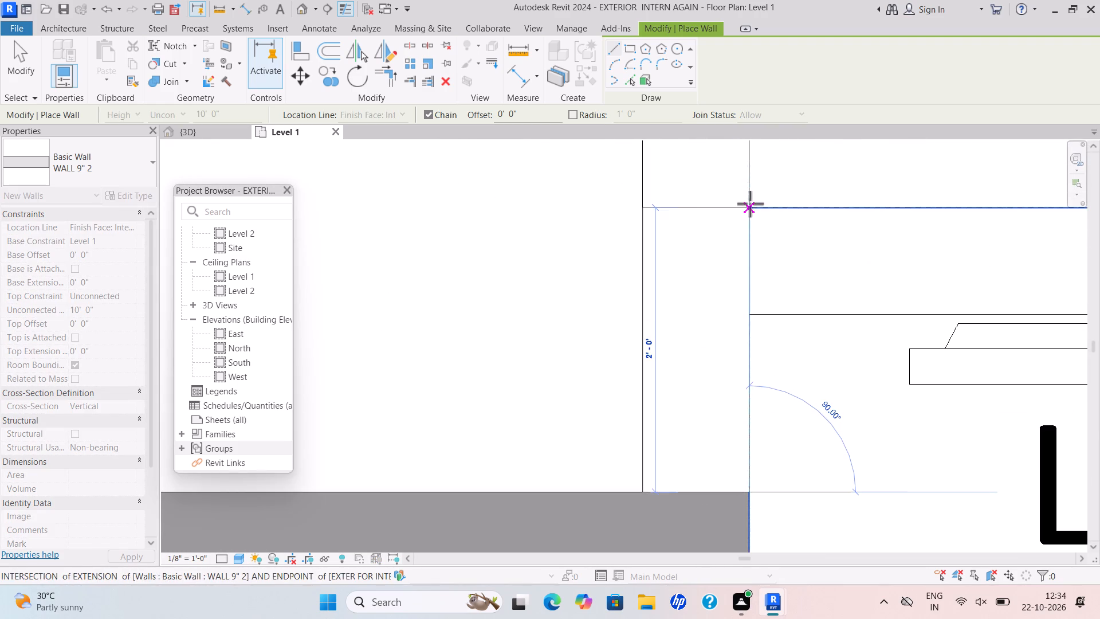
{"action": "scroll", "coordinate": [749, 199], "scroll_direction": "down", "scroll_amount": 6}
{"action": "middle_click_drag", "start_coordinate": [751, 206], "coordinate": [758, 406]}
{"action": "middle_click_drag", "start_coordinate": [769, 286], "coordinate": [729, 511]}
{"action": "scroll", "coordinate": [769, 296], "scroll_direction": "down", "scroll_amount": 3}
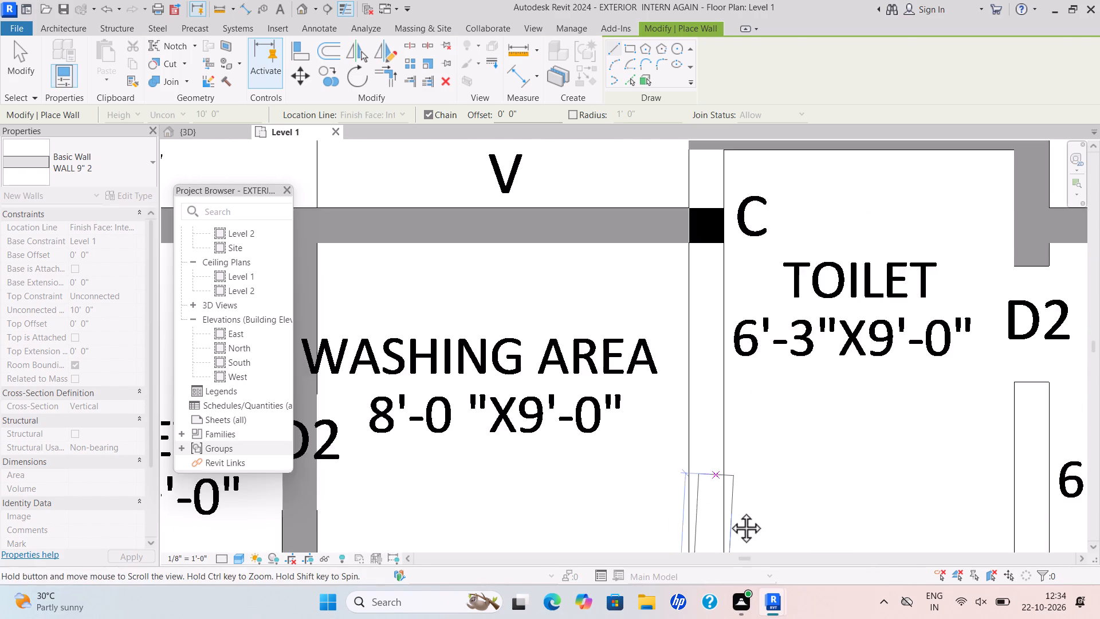
{"action": "middle_click_drag", "start_coordinate": [729, 511], "coordinate": [729, 509]}
{"action": "scroll", "coordinate": [717, 279], "scroll_direction": "up", "scroll_amount": 6}
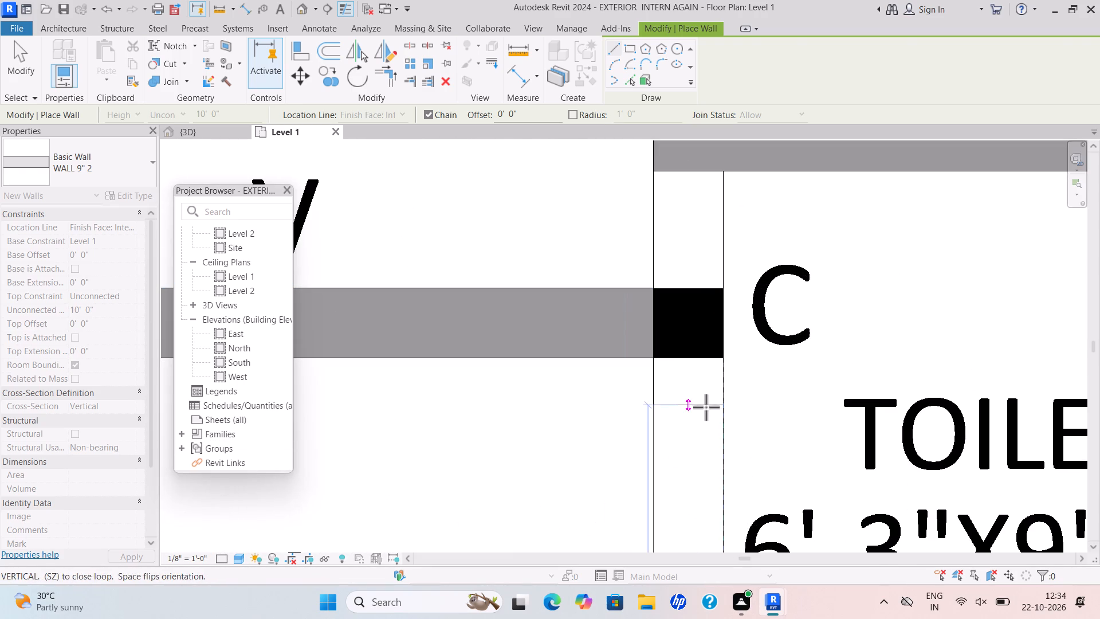
{"action": "scroll", "coordinate": [729, 171], "scroll_direction": "up", "scroll_amount": 6}
{"action": "left_click", "coordinate": [719, 176]}
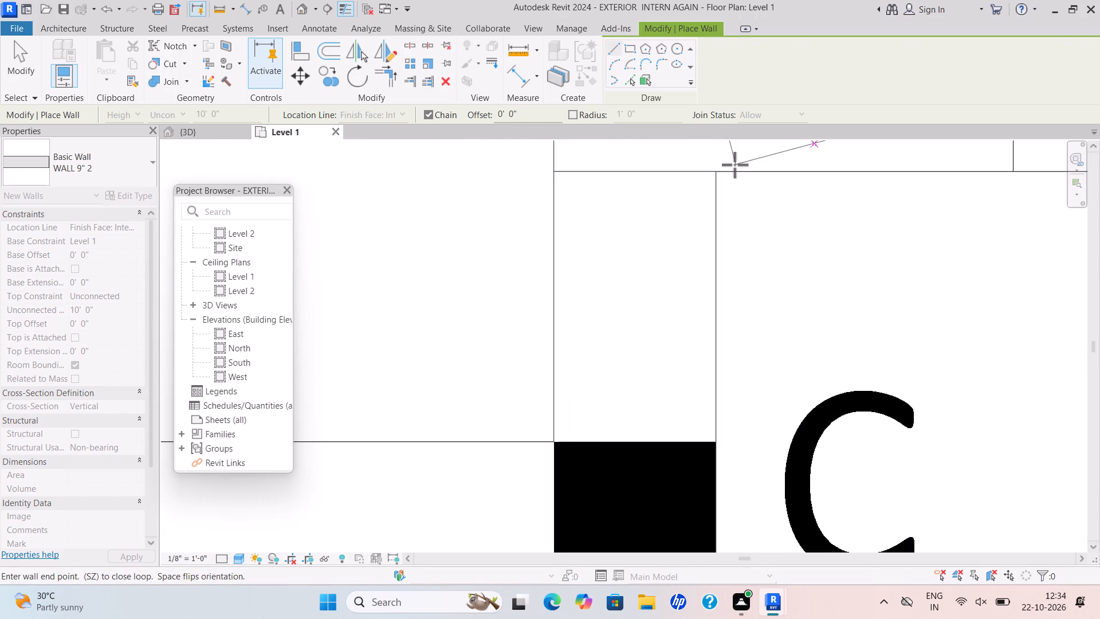
{"action": "key", "text": "Escape"}
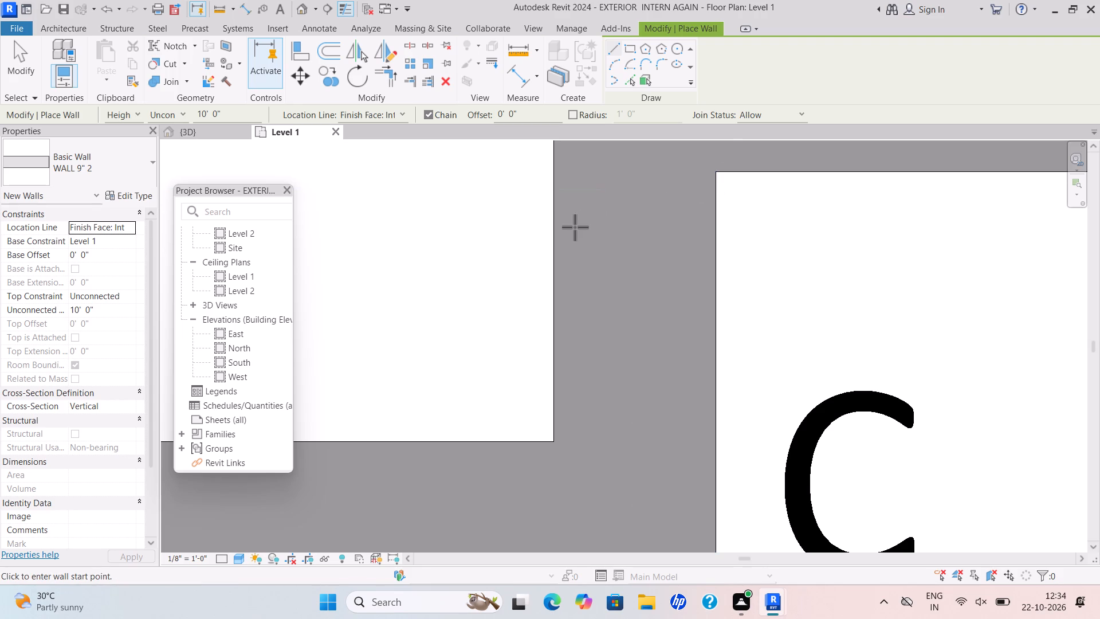
Draw a WALL 9" 2 wall behind the LCD along the 6'-3"X9'-0" toilet, from the washing area wall to the dress room's corner.
{"action": "scroll", "coordinate": [271, 618], "scroll_direction": "down", "scroll_amount": 7}
{"action": "scroll", "coordinate": [579, 569], "scroll_direction": "down", "scroll_amount": 6}
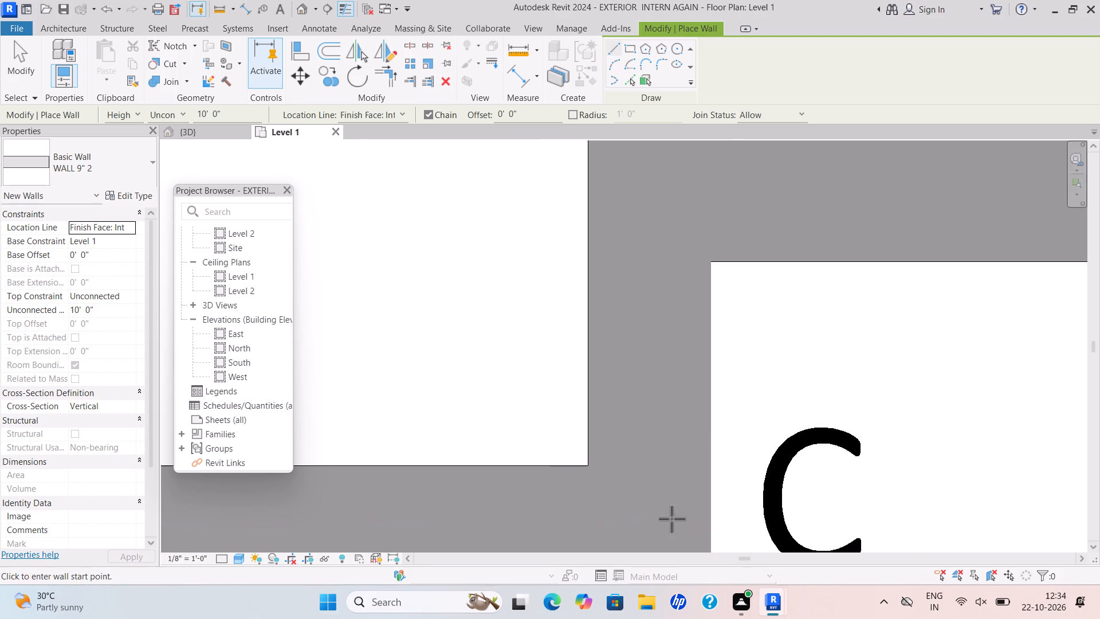
{"action": "scroll", "coordinate": [671, 519], "scroll_direction": "down", "scroll_amount": 17}
{"action": "middle_click_drag", "start_coordinate": [642, 480], "coordinate": [413, 233]}
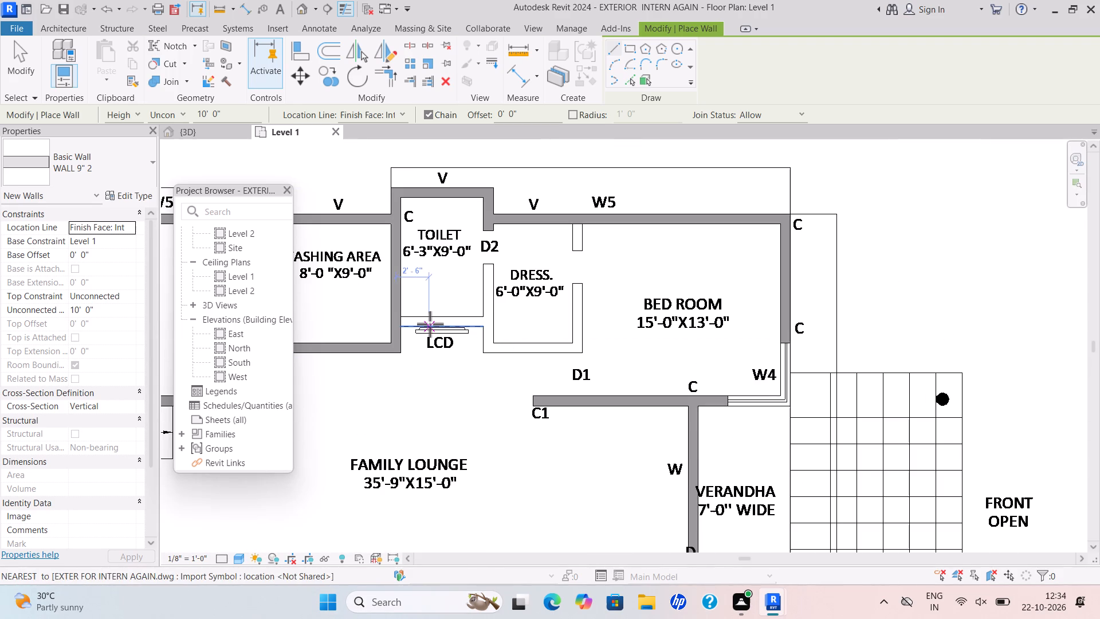
{"action": "scroll", "coordinate": [424, 327], "scroll_direction": "up", "scroll_amount": 2}
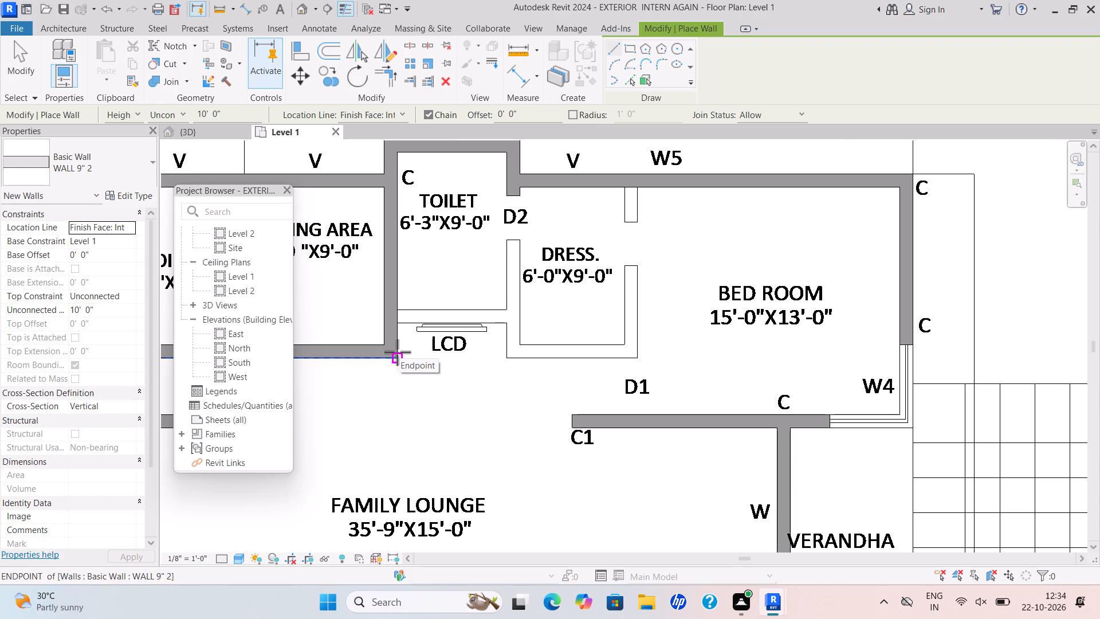
{"action": "scroll", "coordinate": [405, 297], "scroll_direction": "up", "scroll_amount": 4}
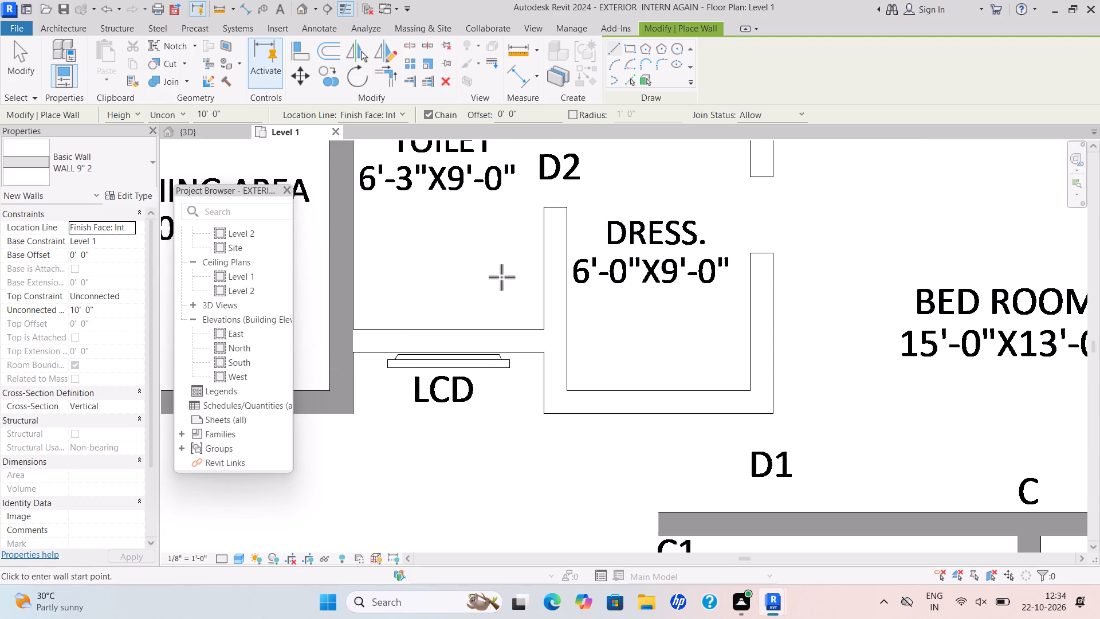
{"action": "scroll", "coordinate": [327, 325], "scroll_direction": "up", "scroll_amount": 6}
{"action": "scroll", "coordinate": [385, 354], "scroll_direction": "up", "scroll_amount": 4}
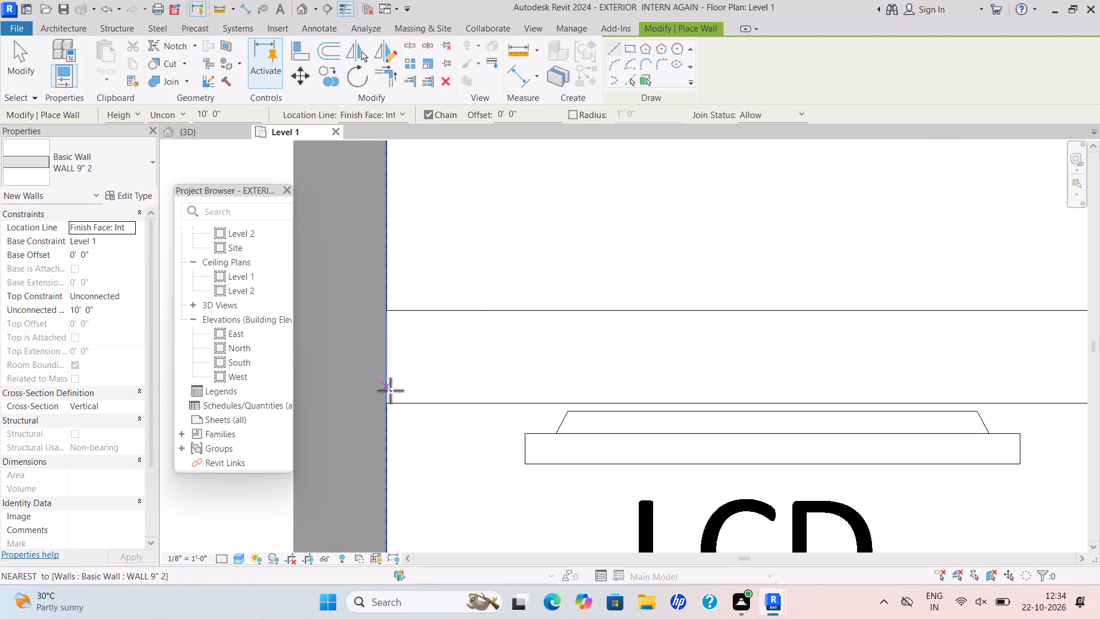
{"action": "scroll", "coordinate": [388, 402], "scroll_direction": "up", "scroll_amount": 6}
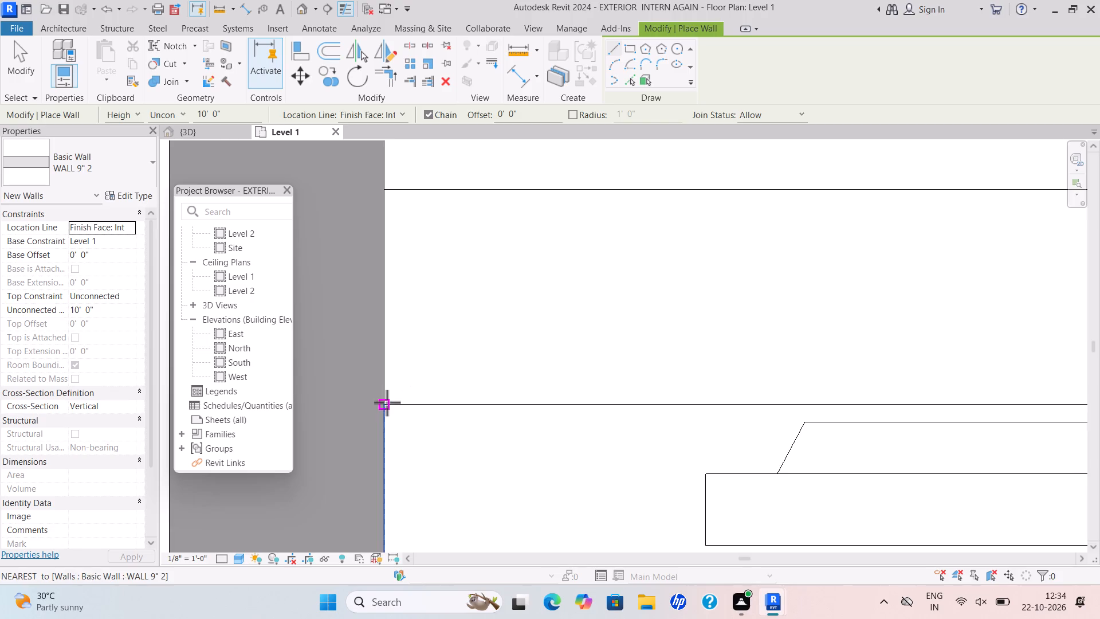
{"action": "left_click", "coordinate": [428, 406]}
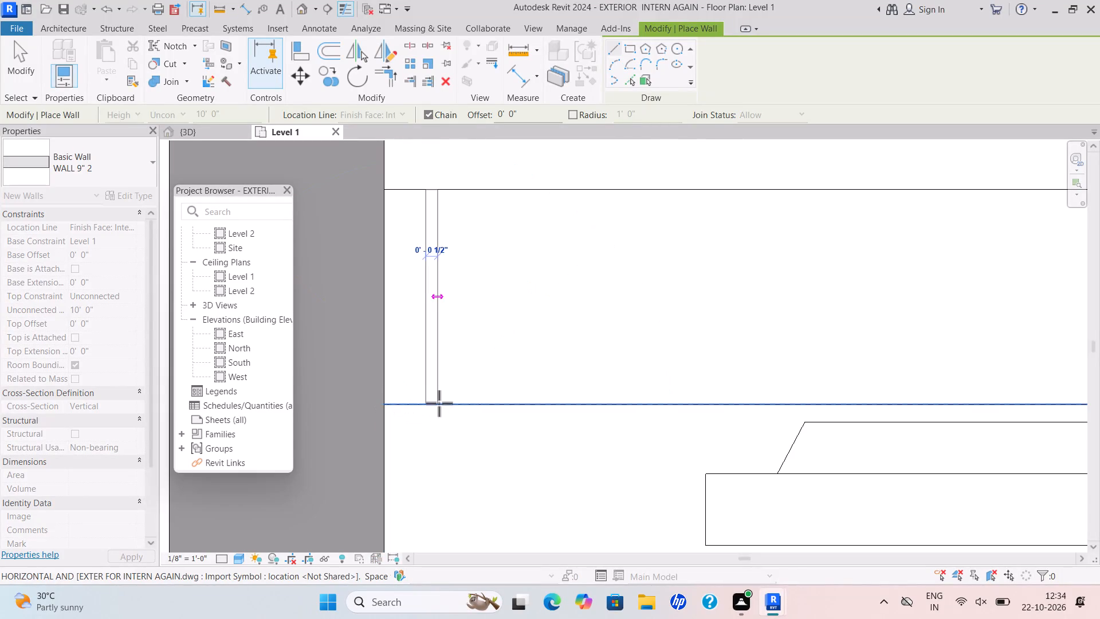
{"action": "key", "text": "Escape"}
{"action": "scroll", "coordinate": [386, 404], "scroll_direction": "down", "scroll_amount": 1}
{"action": "scroll", "coordinate": [386, 404], "scroll_direction": "up", "scroll_amount": 6}
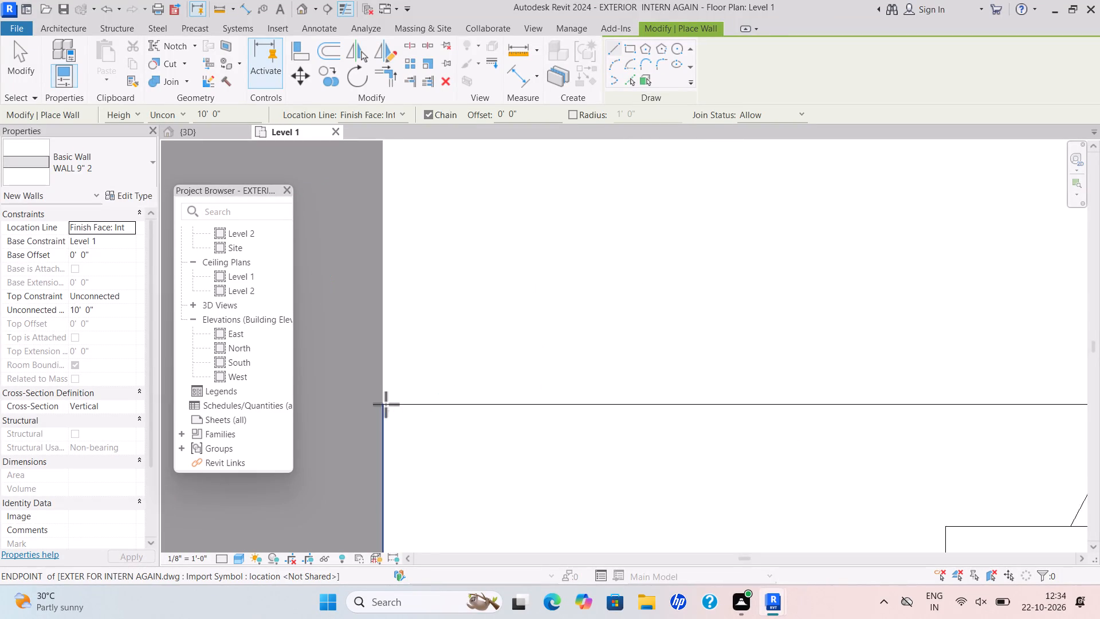
{"action": "scroll", "coordinate": [386, 404], "scroll_direction": "up", "scroll_amount": 1}
{"action": "left_click", "coordinate": [381, 405]}
{"action": "scroll", "coordinate": [973, 414], "scroll_direction": "down", "scroll_amount": 2}
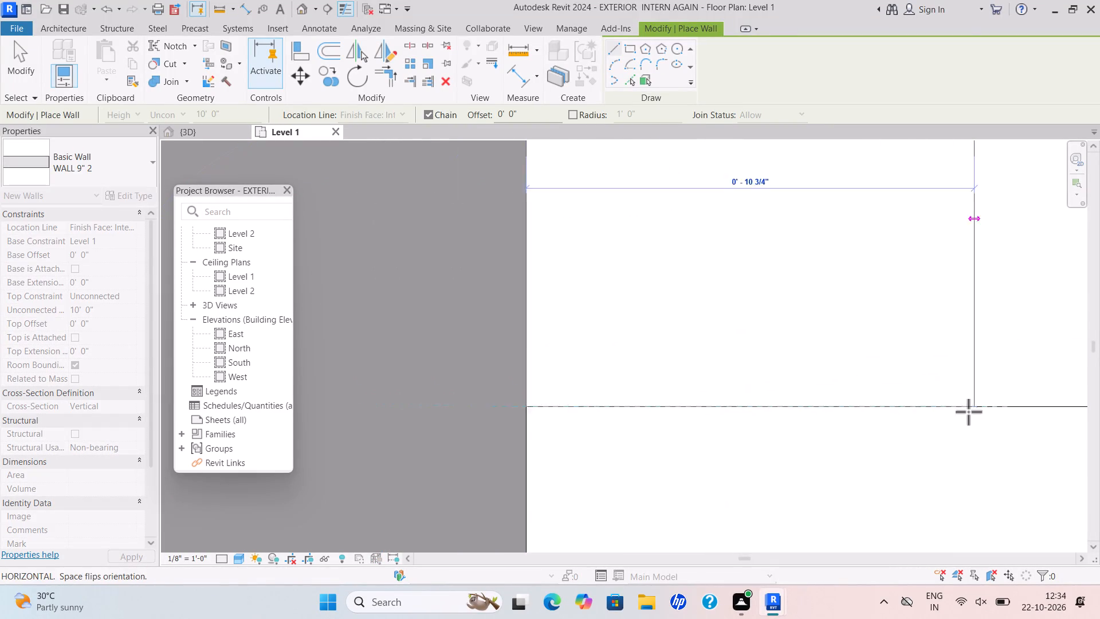
{"action": "scroll", "coordinate": [968, 412], "scroll_direction": "down", "scroll_amount": 5}
{"action": "middle_click_drag", "start_coordinate": [957, 408], "coordinate": [252, 403]}
{"action": "scroll", "coordinate": [980, 391], "scroll_direction": "down", "scroll_amount": 7}
{"action": "middle_click_drag", "start_coordinate": [971, 394], "coordinate": [434, 338]}
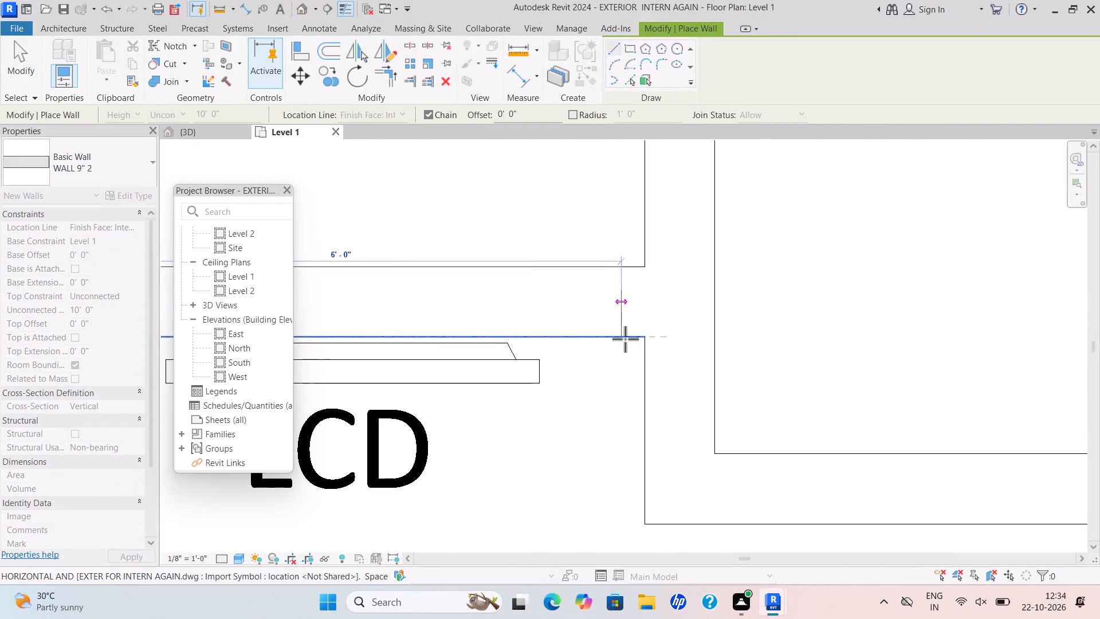
{"action": "scroll", "coordinate": [646, 331], "scroll_direction": "up", "scroll_amount": 6}
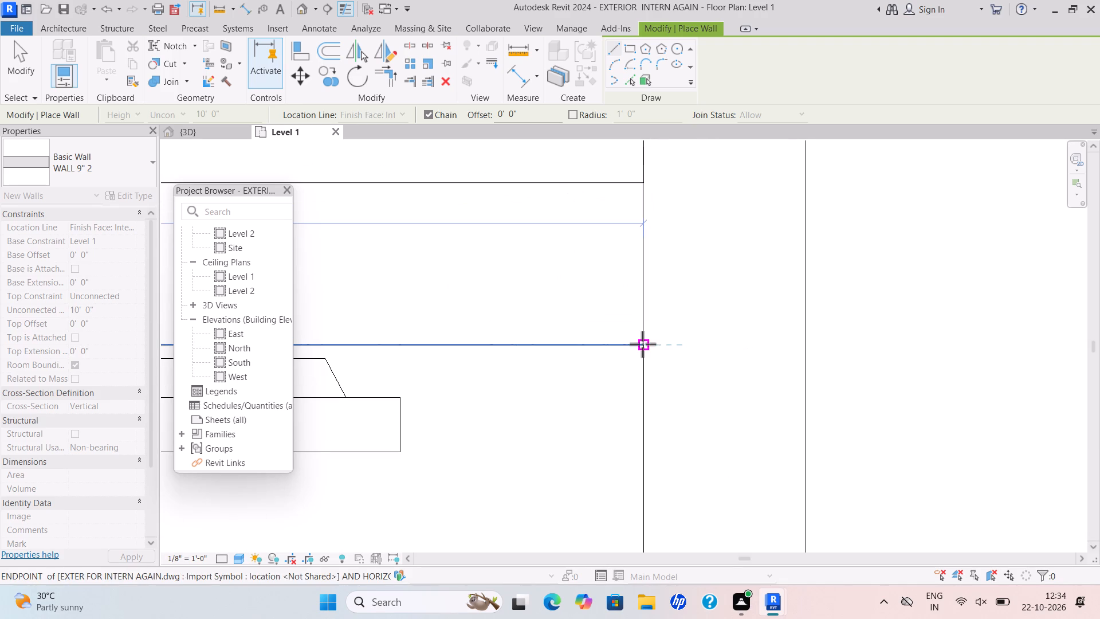
{"action": "left_click", "coordinate": [642, 342]}
{"action": "key", "text": "Escape"}
Draw a WALL 9" 2 wall between the 6'-3"X9'-0" toilet and the dress room, from the existing wall end across D2 to the family lounge side.
{"action": "scroll", "coordinate": [651, 328], "scroll_direction": "down", "scroll_amount": 9}
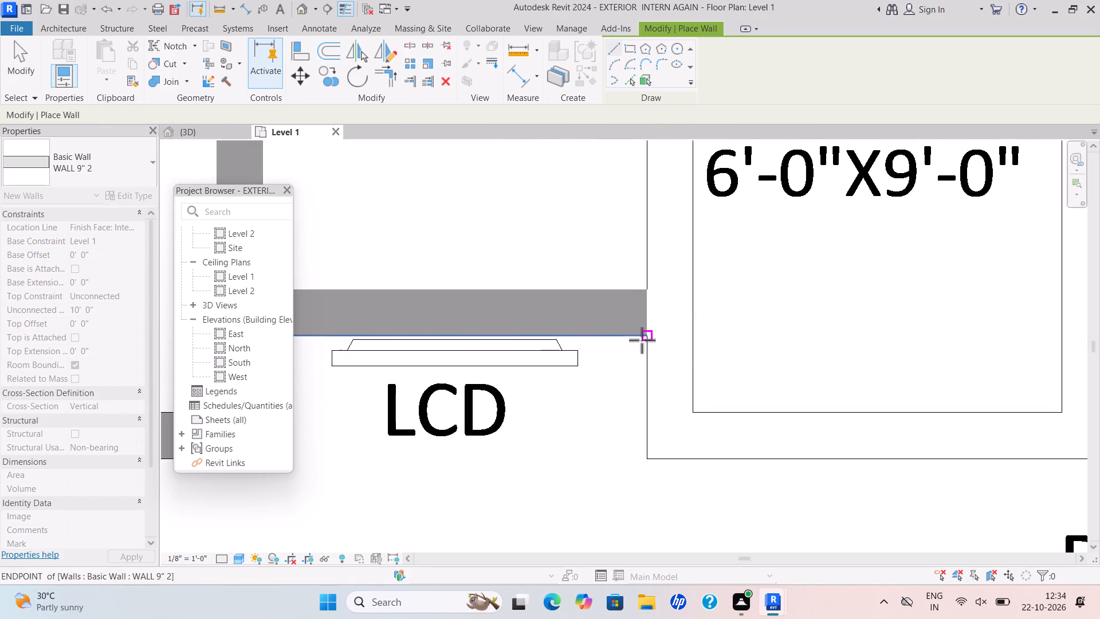
{"action": "scroll", "coordinate": [642, 334], "scroll_direction": "up", "scroll_amount": 1}
{"action": "scroll", "coordinate": [642, 333], "scroll_direction": "down", "scroll_amount": 14}
{"action": "middle_click_drag", "start_coordinate": [643, 328], "coordinate": [626, 389]}
{"action": "scroll", "coordinate": [650, 326], "scroll_direction": "up", "scroll_amount": 9}
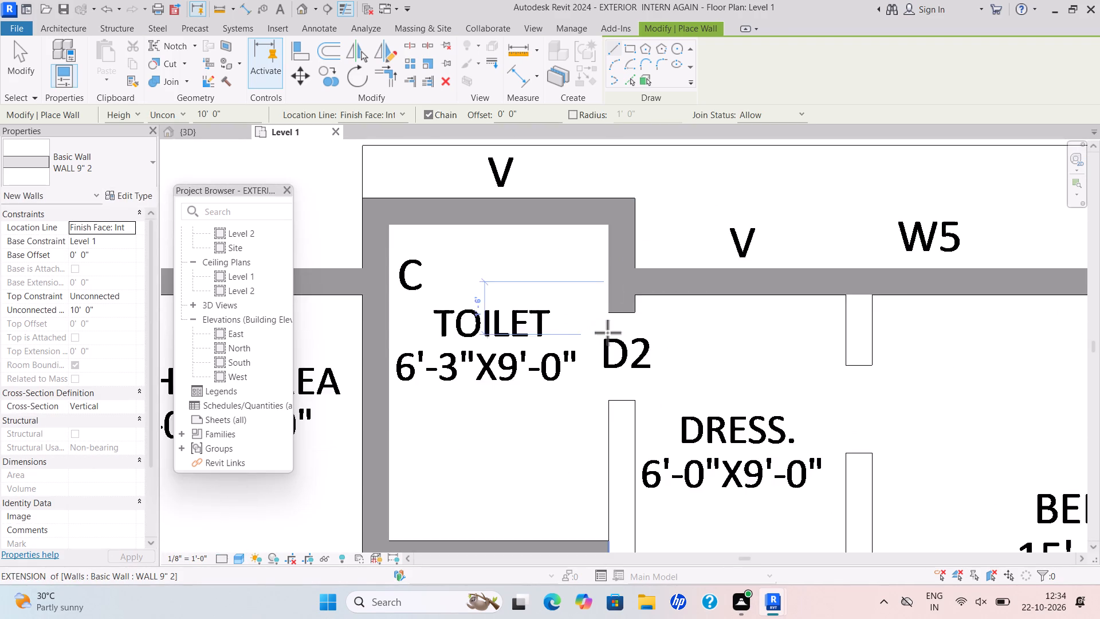
{"action": "scroll", "coordinate": [607, 332], "scroll_direction": "up", "scroll_amount": 5}
{"action": "scroll", "coordinate": [657, 301], "scroll_direction": "up", "scroll_amount": 6}
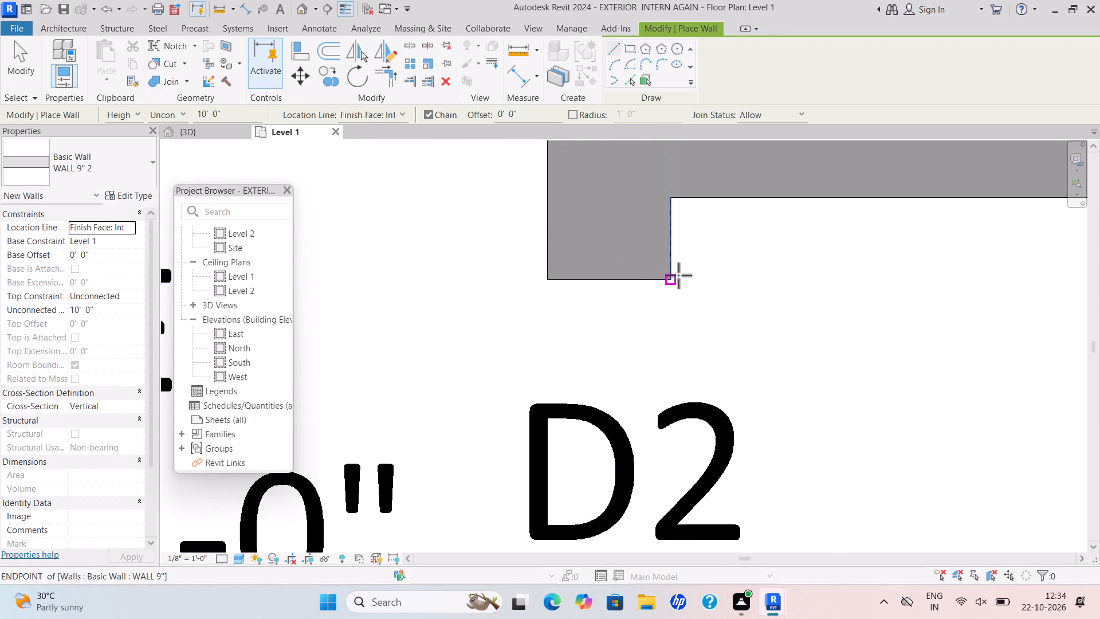
{"action": "left_click", "coordinate": [672, 277]}
{"action": "key", "text": "space"}
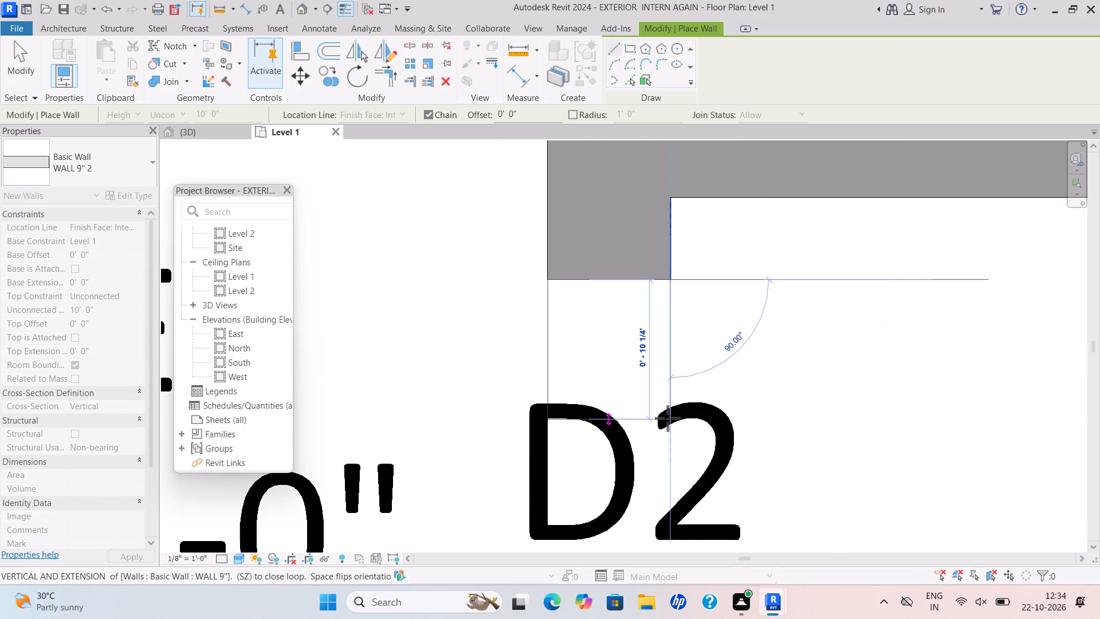
{"action": "scroll", "coordinate": [661, 501], "scroll_direction": "down", "scroll_amount": 7}
{"action": "middle_click_drag", "start_coordinate": [652, 493], "coordinate": [627, 100]}
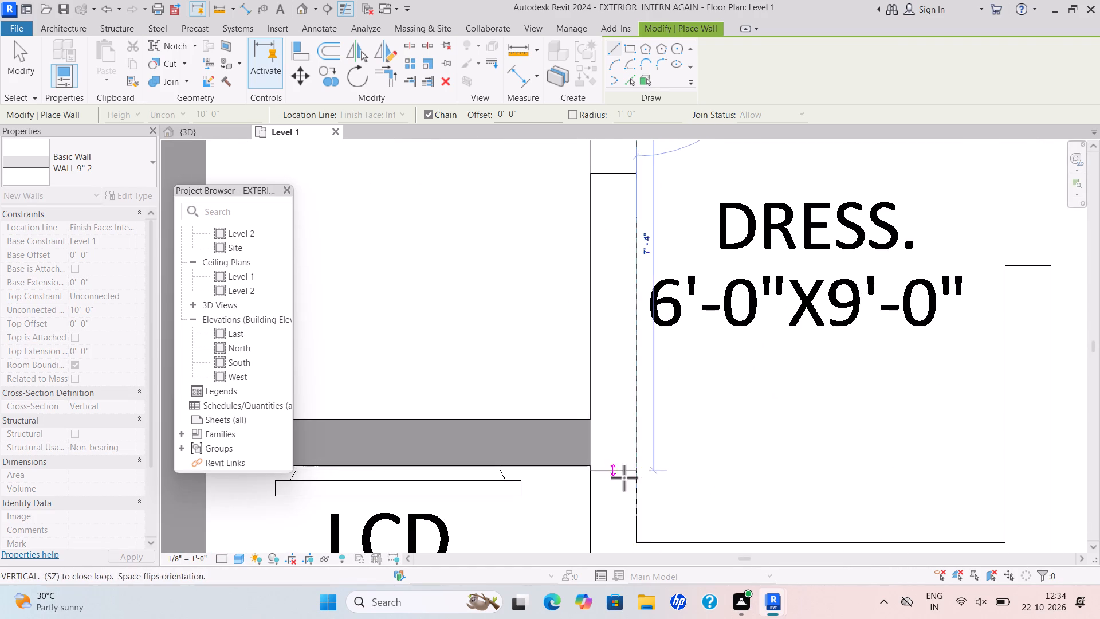
{"action": "scroll", "coordinate": [623, 486], "scroll_direction": "down", "scroll_amount": 4}
{"action": "middle_click_drag", "start_coordinate": [610, 478], "coordinate": [605, 197]}
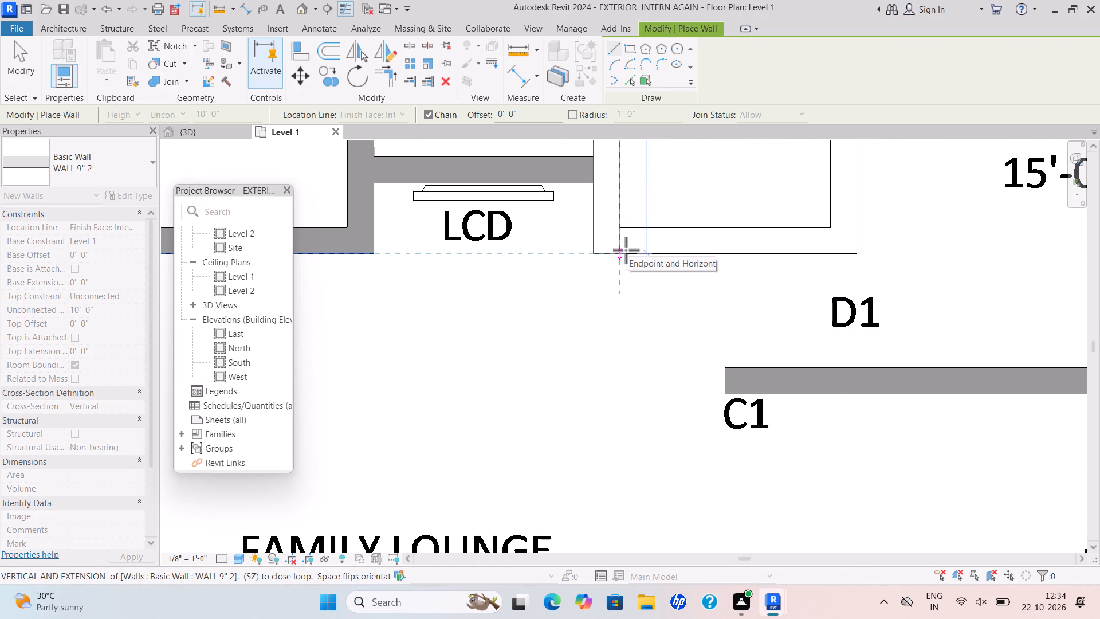
{"action": "scroll", "coordinate": [620, 256], "scroll_direction": "up", "scroll_amount": 6}
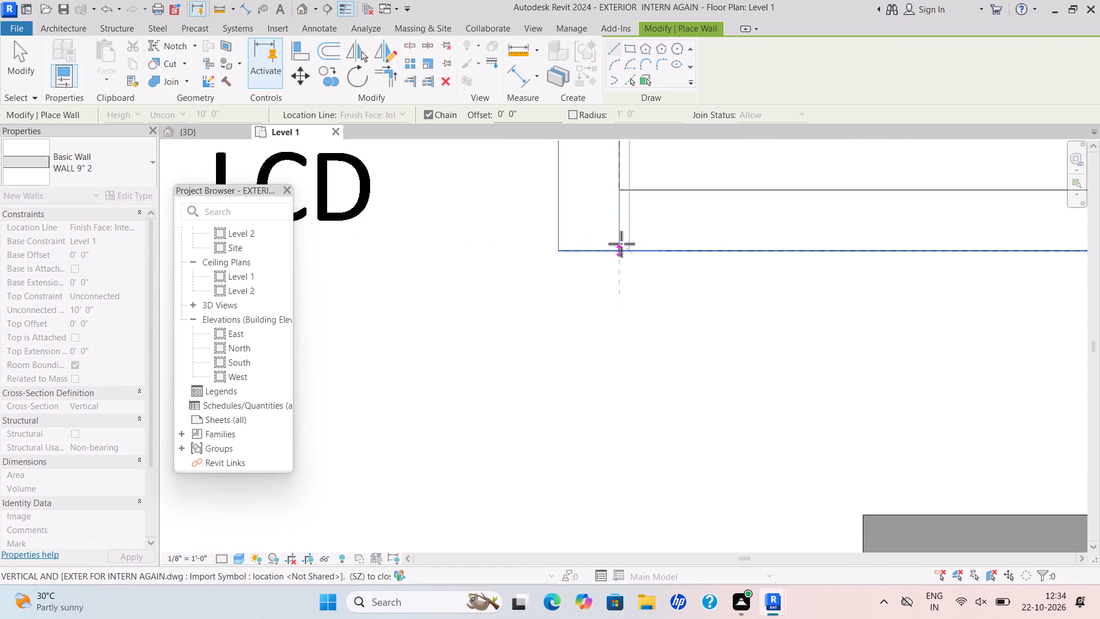
{"action": "left_click", "coordinate": [624, 252]}
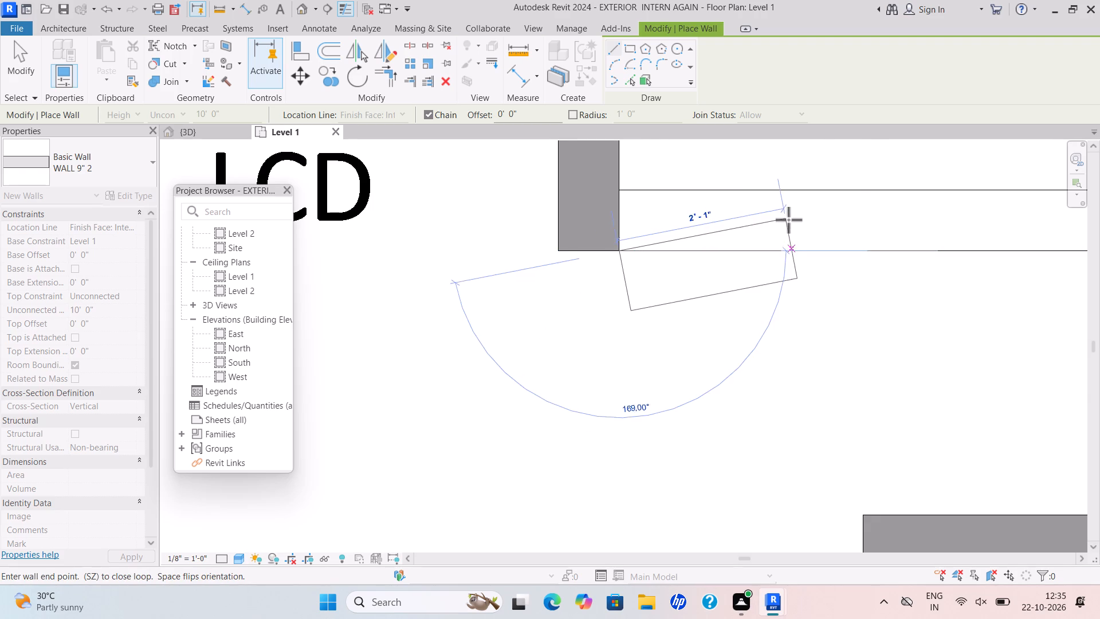
Continue the WALL 9" 2 wall about 6'-9" along the family lounge side of the dress room, to the corner near door D1.
{"action": "key", "text": "space"}
{"action": "scroll", "coordinate": [885, 230], "scroll_direction": "down", "scroll_amount": 5}
{"action": "middle_click_drag", "start_coordinate": [882, 228], "coordinate": [513, 200]}
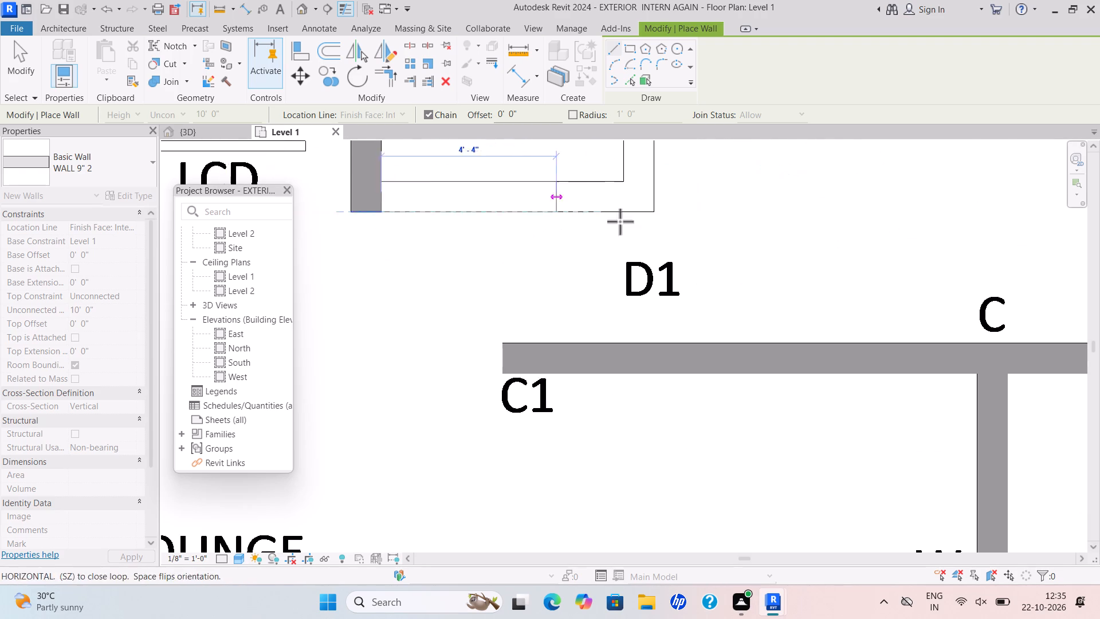
{"action": "scroll", "coordinate": [654, 210], "scroll_direction": "up", "scroll_amount": 5}
{"action": "middle_click_drag", "start_coordinate": [659, 204], "coordinate": [628, 329]}
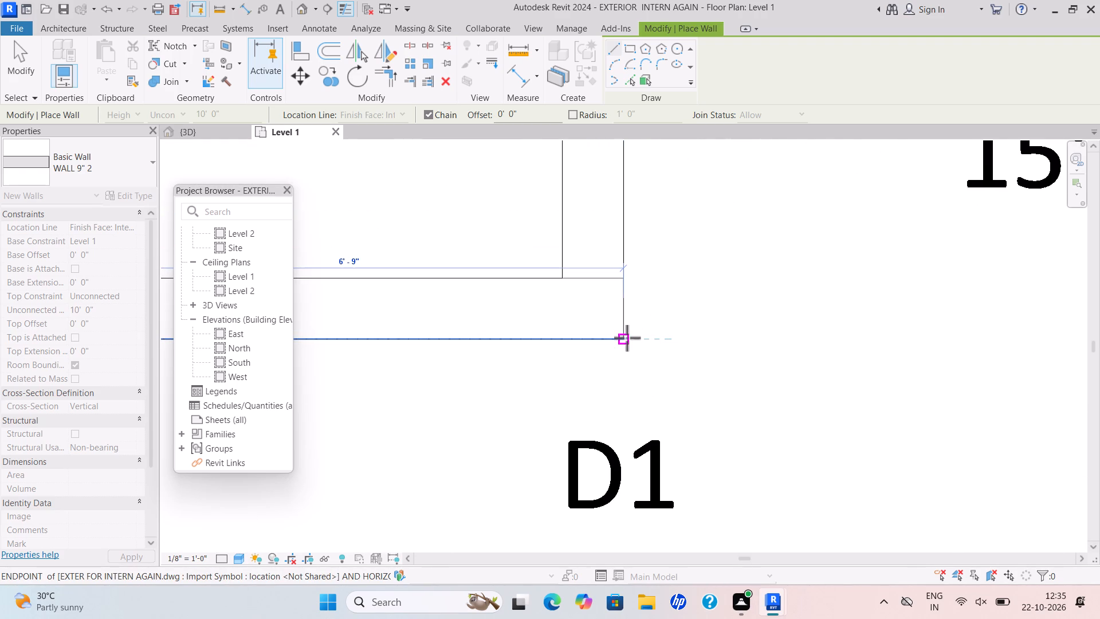
{"action": "left_click", "coordinate": [627, 337]}
Continue the WALL 9" 2 wall between the dress room and the front bedroom, from the corner near D1 to the exterior wall.
{"action": "scroll", "coordinate": [599, 187], "scroll_direction": "down", "scroll_amount": 1}
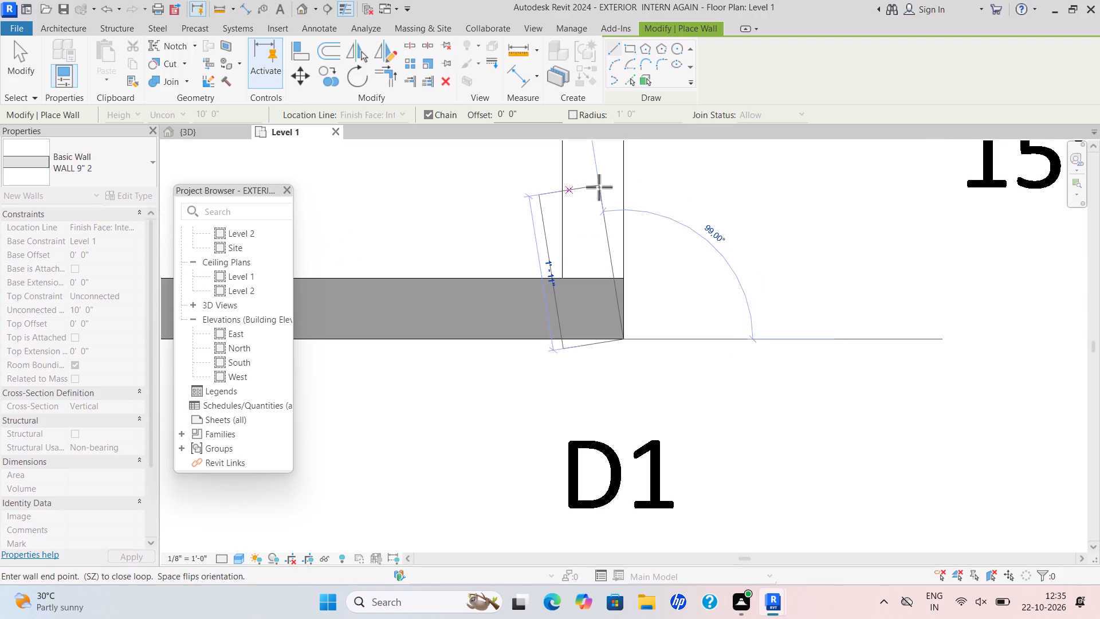
{"action": "scroll", "coordinate": [599, 187], "scroll_direction": "down", "scroll_amount": 4}
{"action": "middle_click_drag", "start_coordinate": [607, 197], "coordinate": [595, 313]}
{"action": "middle_click_drag", "start_coordinate": [607, 177], "coordinate": [584, 272]}
{"action": "scroll", "coordinate": [603, 191], "scroll_direction": "down", "scroll_amount": 5}
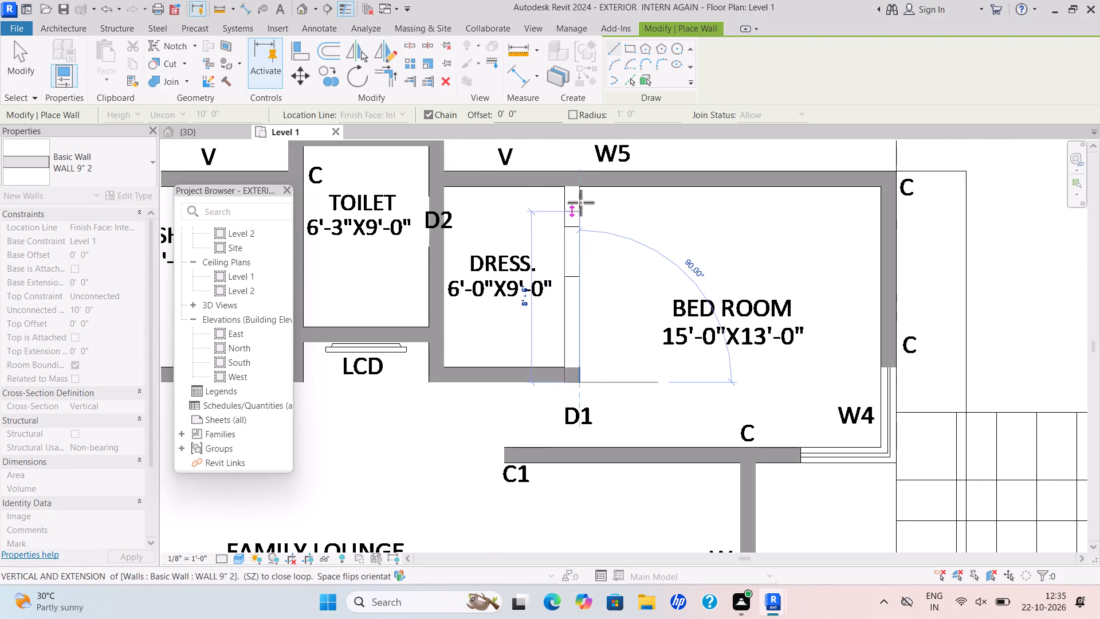
{"action": "scroll", "coordinate": [586, 177], "scroll_direction": "up", "scroll_amount": 13}
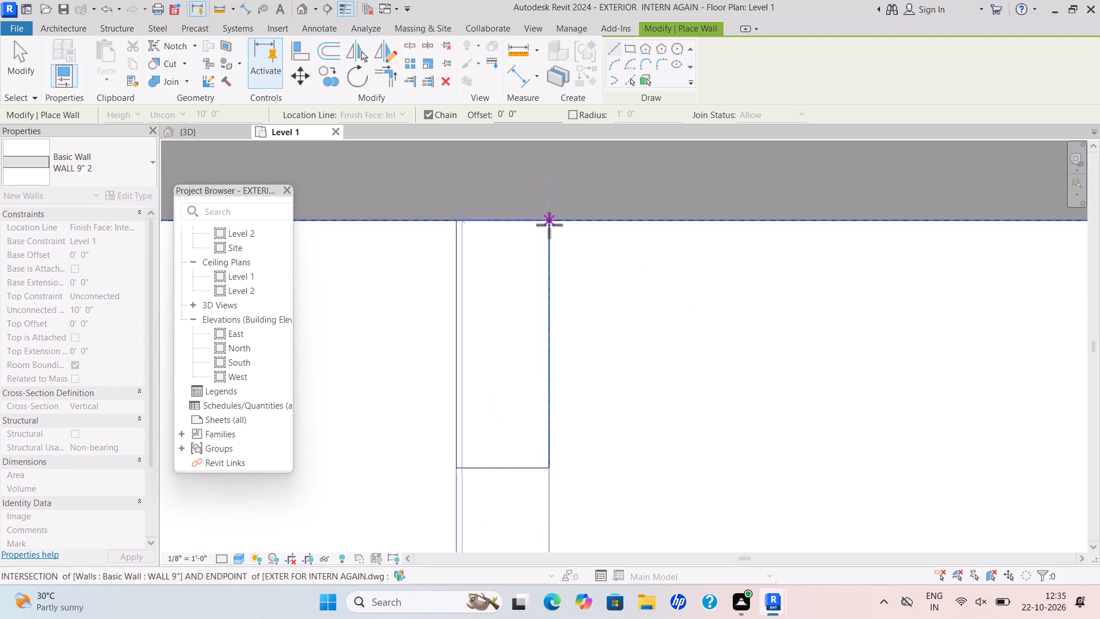
{"action": "left_click", "coordinate": [549, 225]}
{"action": "key", "text": "Escape"}
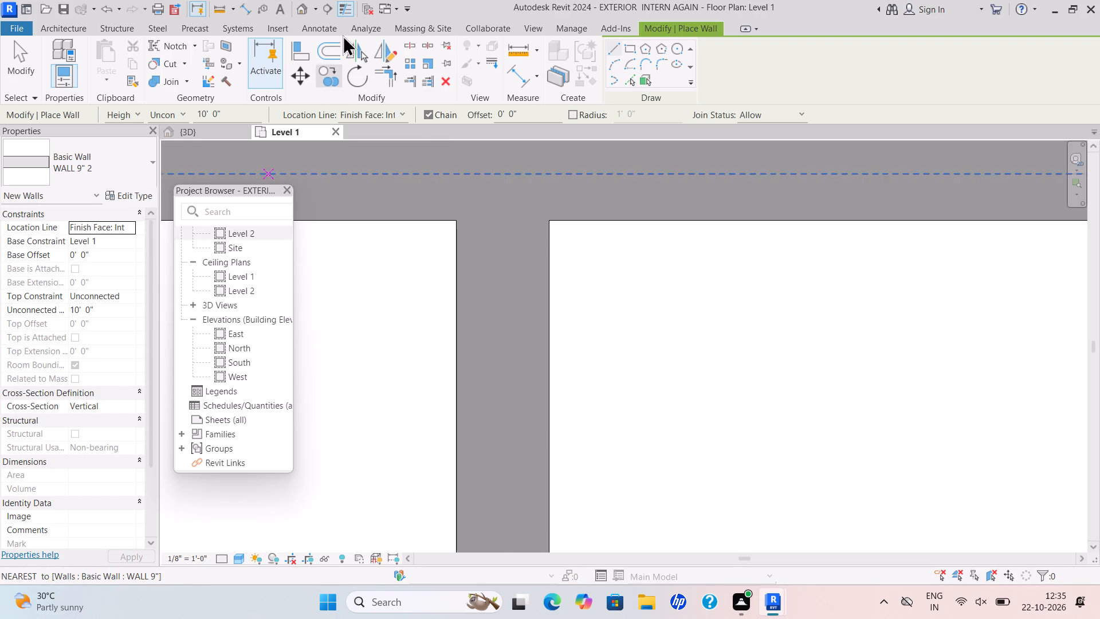
Examine the whole Level 1 floor plan, especially the drawing room and dining area walls, for any walls still missing over the CAD drawing.
{"action": "scroll", "coordinate": [882, 399], "scroll_direction": "down", "scroll_amount": 15}
{"action": "middle_click_drag", "start_coordinate": [897, 410], "coordinate": [862, 336]}
{"action": "scroll", "coordinate": [897, 410], "scroll_direction": "down", "scroll_amount": 6}
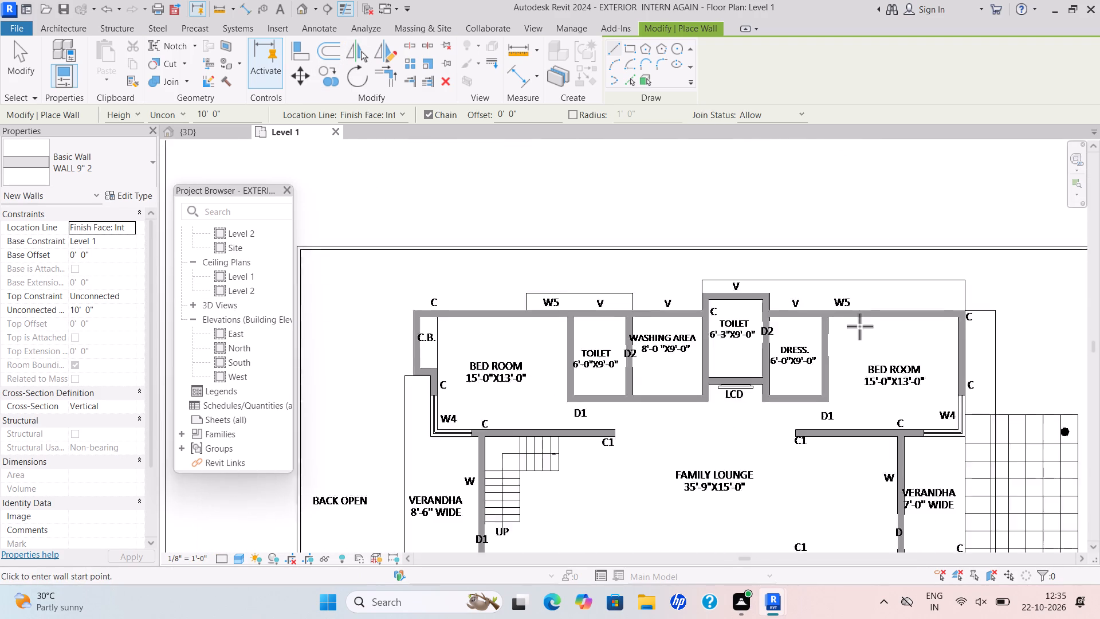
{"action": "scroll", "coordinate": [859, 326], "scroll_direction": "down", "scroll_amount": 4}
{"action": "scroll", "coordinate": [875, 372], "scroll_direction": "up", "scroll_amount": 12}
{"action": "scroll", "coordinate": [929, 423], "scroll_direction": "down", "scroll_amount": 6}
{"action": "middle_click_drag", "start_coordinate": [930, 422], "coordinate": [928, 280]}
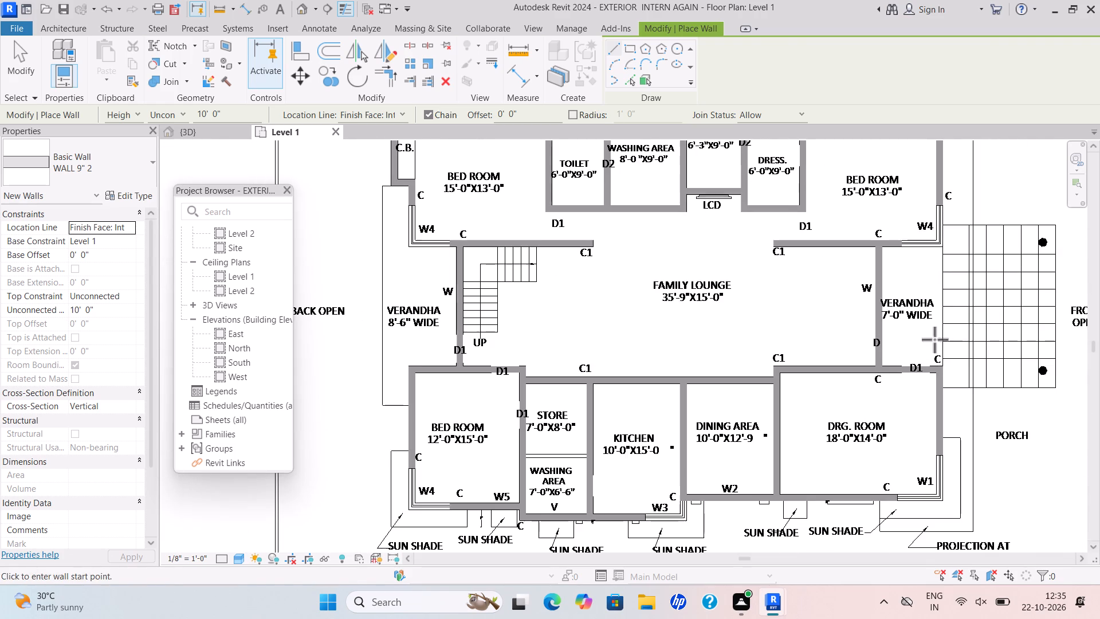
{"action": "scroll", "coordinate": [961, 392], "scroll_direction": "down", "scroll_amount": 3}
{"action": "middle_click_drag", "start_coordinate": [948, 374], "coordinate": [889, 336]}
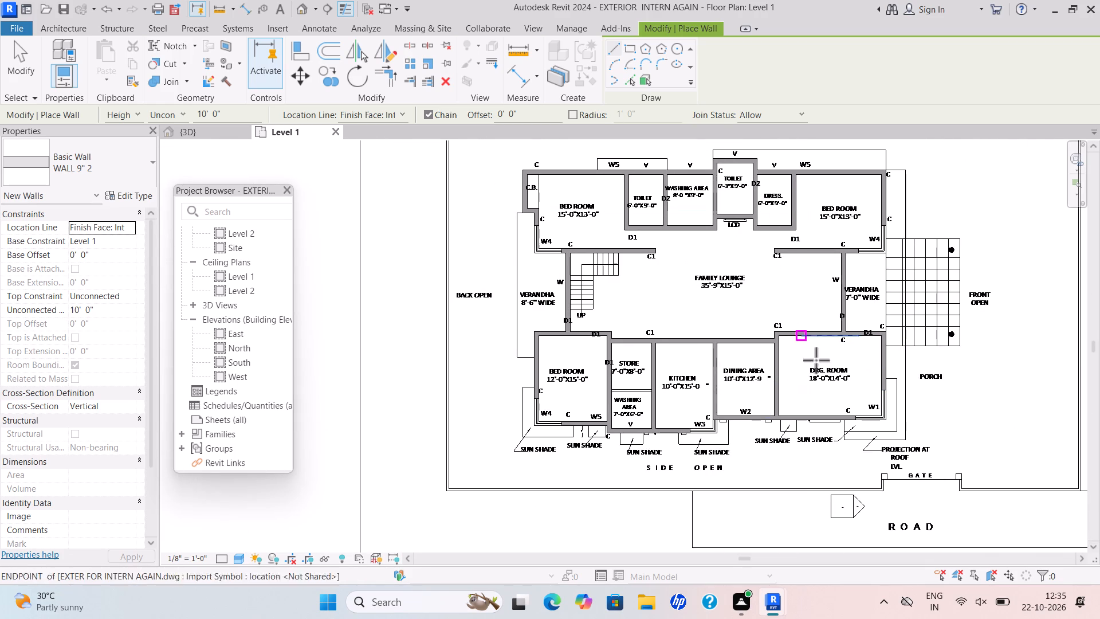
{"action": "scroll", "coordinate": [831, 382], "scroll_direction": "up", "scroll_amount": 5}
{"action": "scroll", "coordinate": [836, 448], "scroll_direction": "up", "scroll_amount": 5}
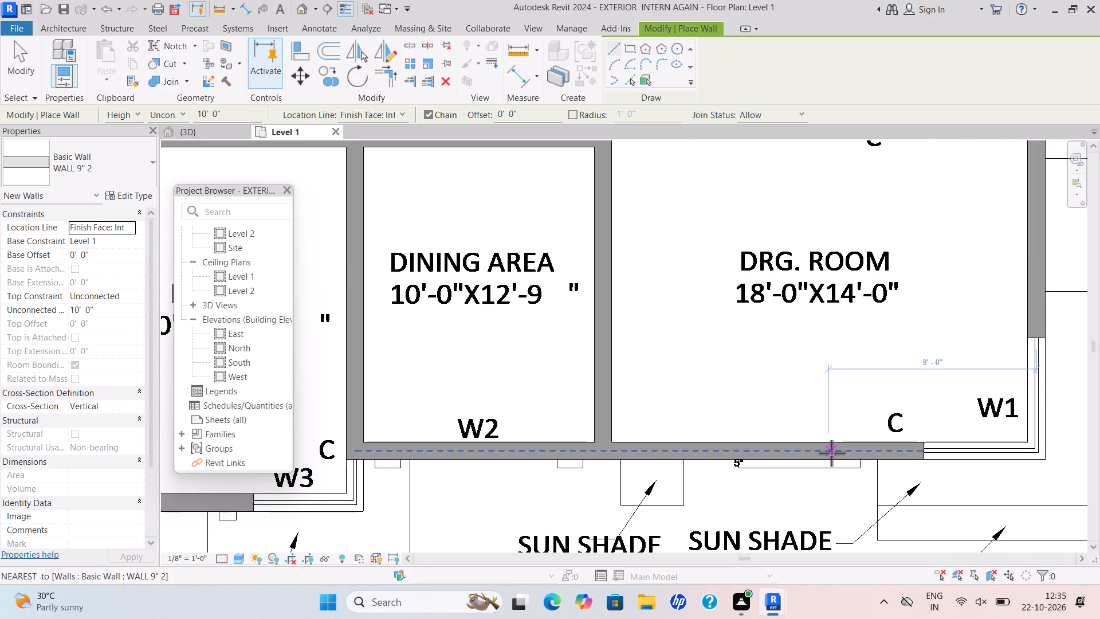
{"action": "scroll", "coordinate": [827, 450], "scroll_direction": "up", "scroll_amount": 1}
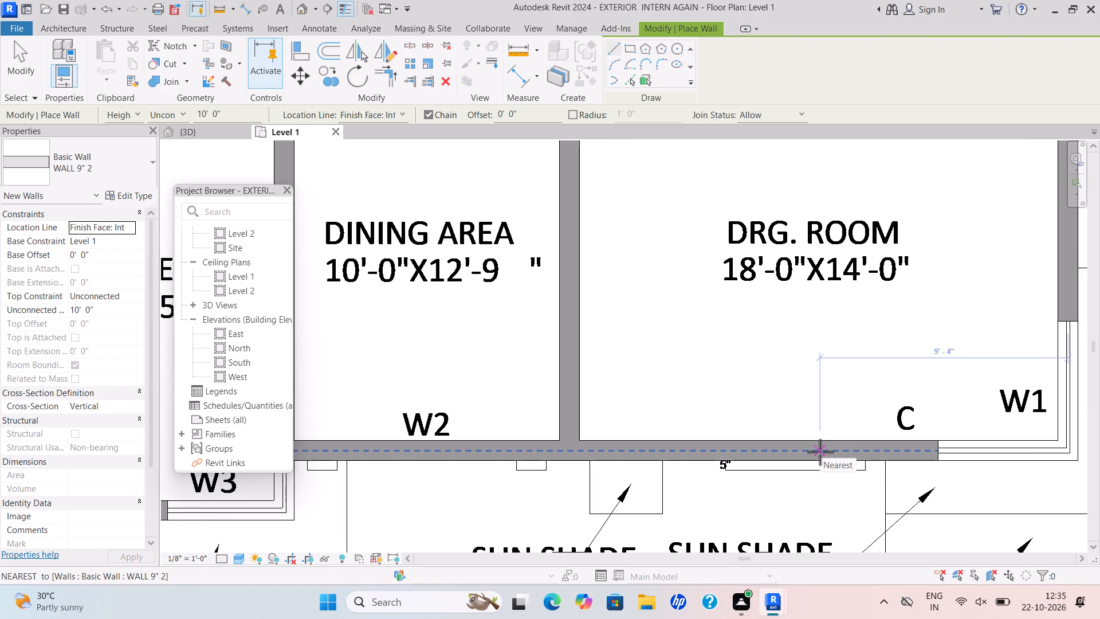
{"action": "scroll", "coordinate": [806, 463], "scroll_direction": "down", "scroll_amount": 7}
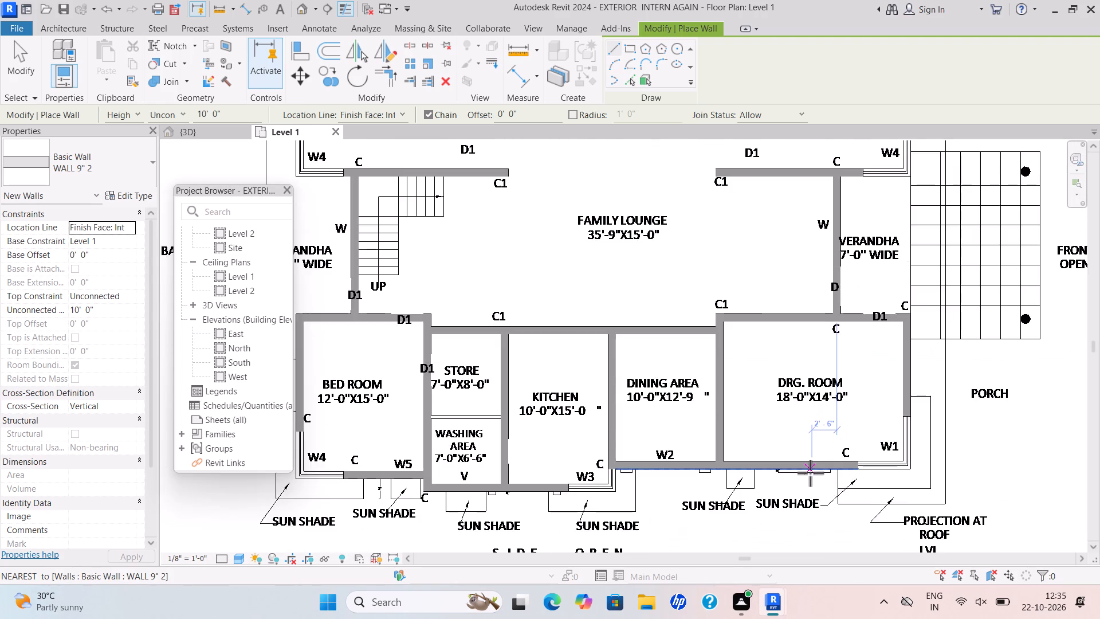
{"action": "scroll", "coordinate": [810, 473], "scroll_direction": "down", "scroll_amount": 3}
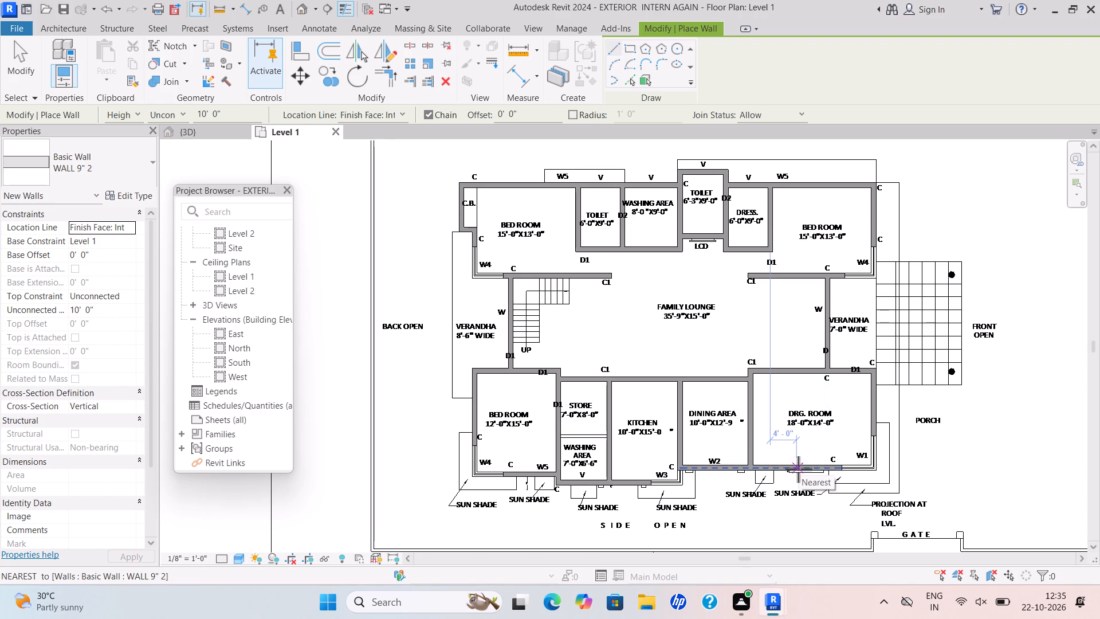
{"action": "scroll", "coordinate": [862, 438], "scroll_direction": "up", "scroll_amount": 2}
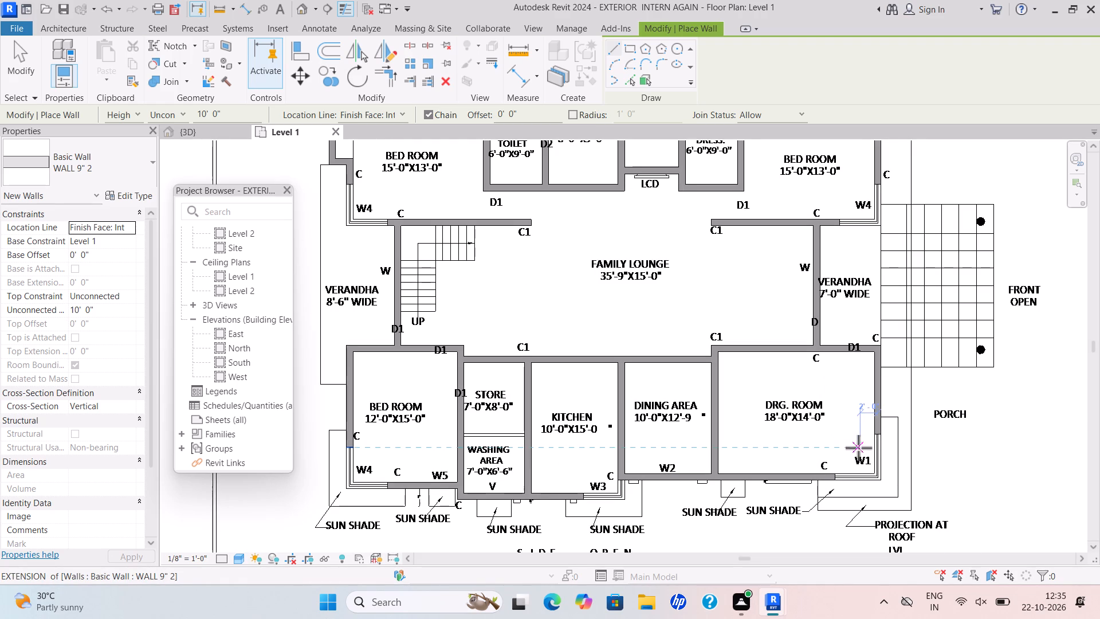
{"action": "scroll", "coordinate": [857, 449], "scroll_direction": "up", "scroll_amount": 1}
{"action": "scroll", "coordinate": [854, 452], "scroll_direction": "down", "scroll_amount": 2}
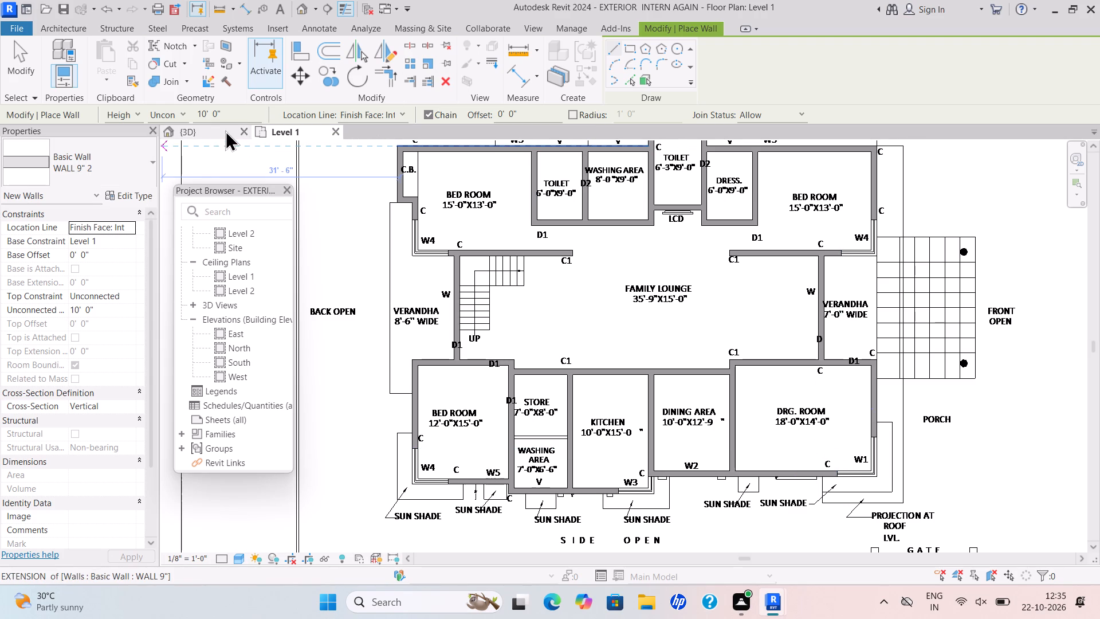
In the 3D view, duplicate the Generic - 8" wall type under the name wall 3'.
{"action": "left_click_drag", "start_coordinate": [221, 130], "coordinate": [221, 136]}
{"action": "scroll", "coordinate": [714, 453], "scroll_direction": "up", "scroll_amount": 7}
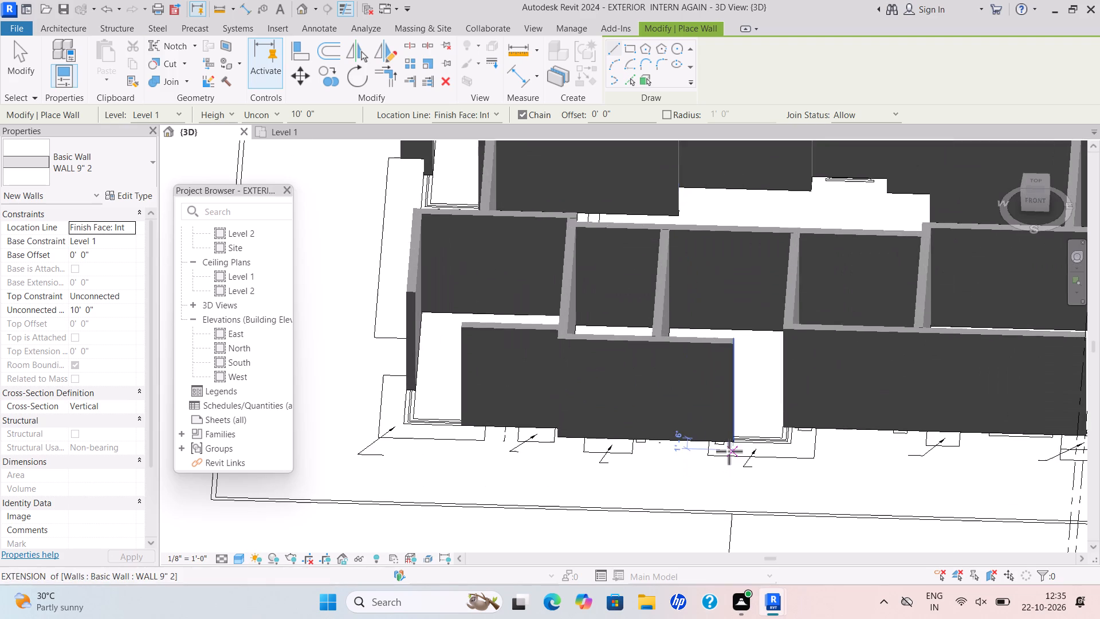
{"action": "scroll", "coordinate": [730, 445], "scroll_direction": "up", "scroll_amount": 2}
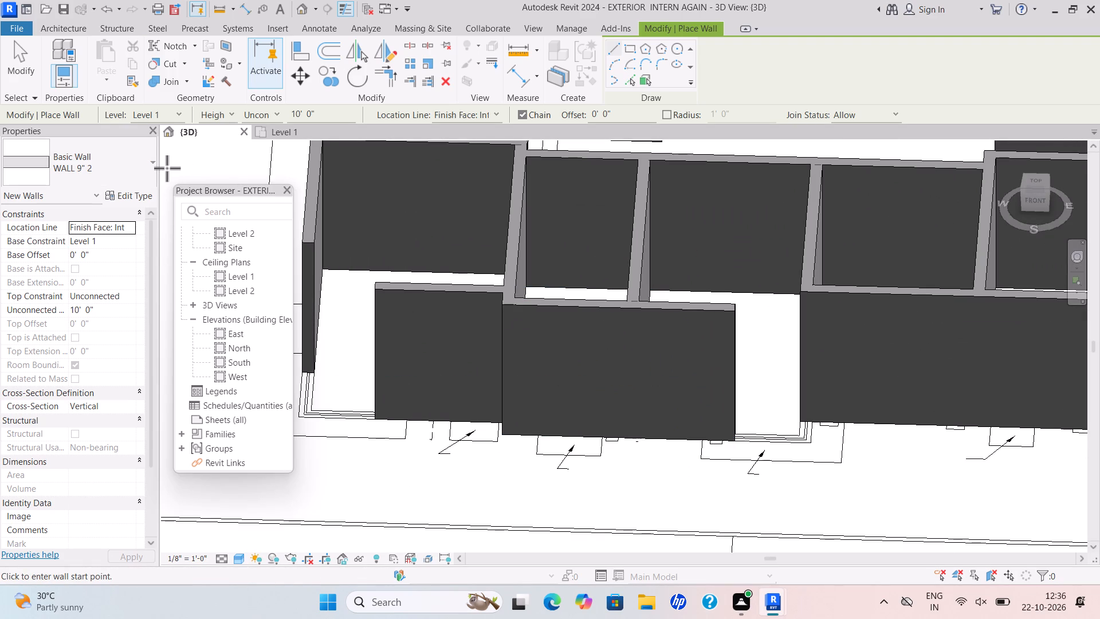
{"action": "left_click_drag", "start_coordinate": [148, 162], "coordinate": [148, 172]}
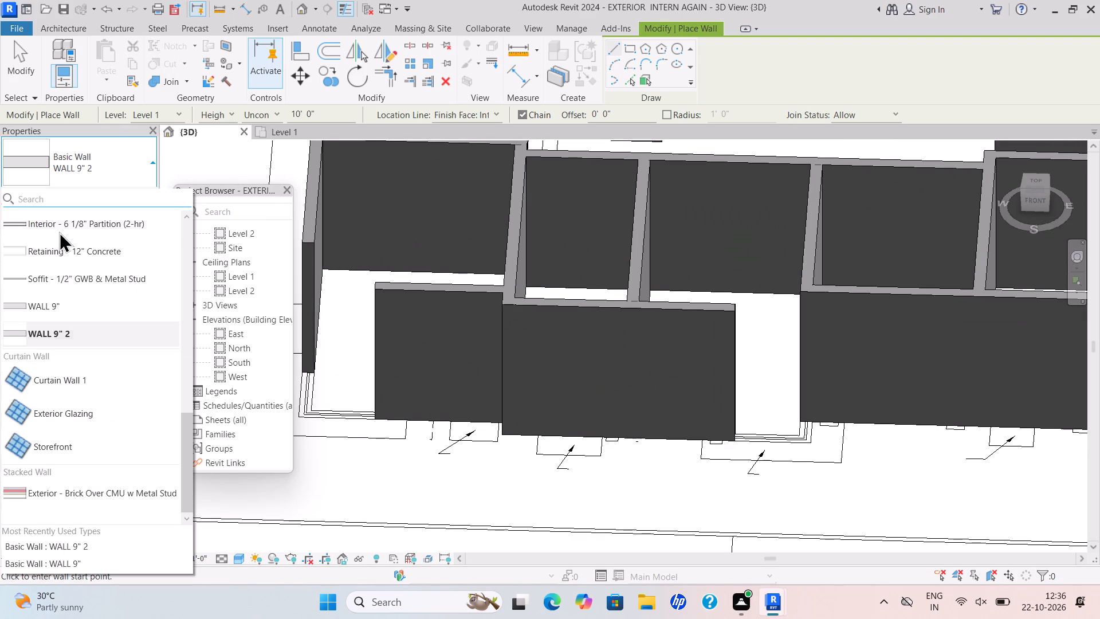
{"action": "scroll", "coordinate": [41, 346], "scroll_direction": "up", "scroll_amount": 3}
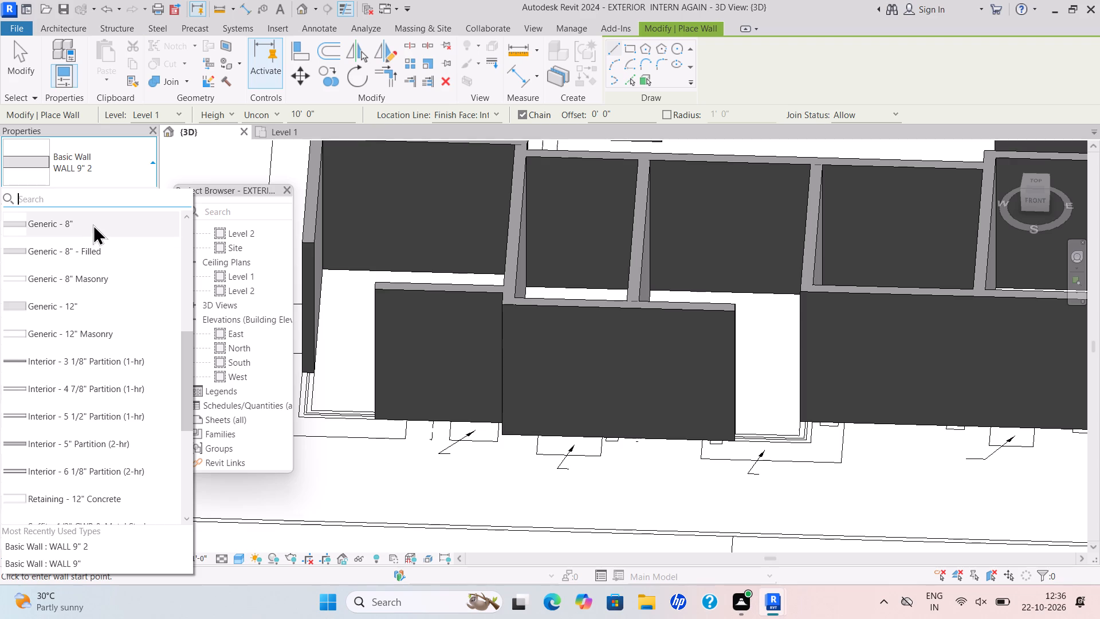
{"action": "left_click_drag", "start_coordinate": [93, 225], "coordinate": [96, 230]}
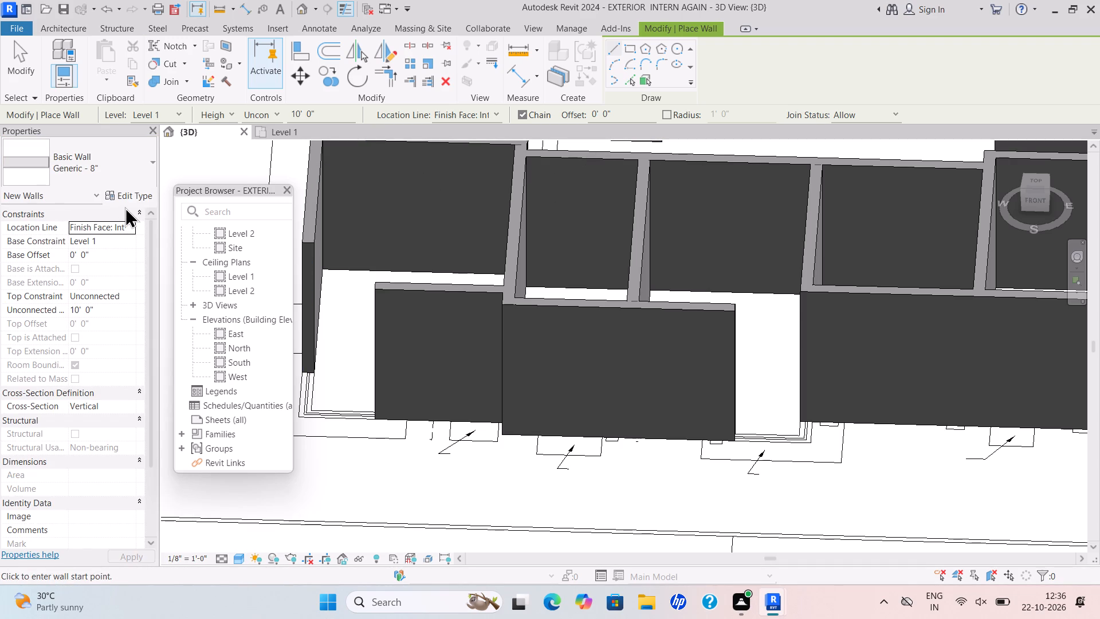
{"action": "left_click", "coordinate": [148, 194]}
{"action": "left_click_drag", "start_coordinate": [921, 134], "coordinate": [928, 135]}
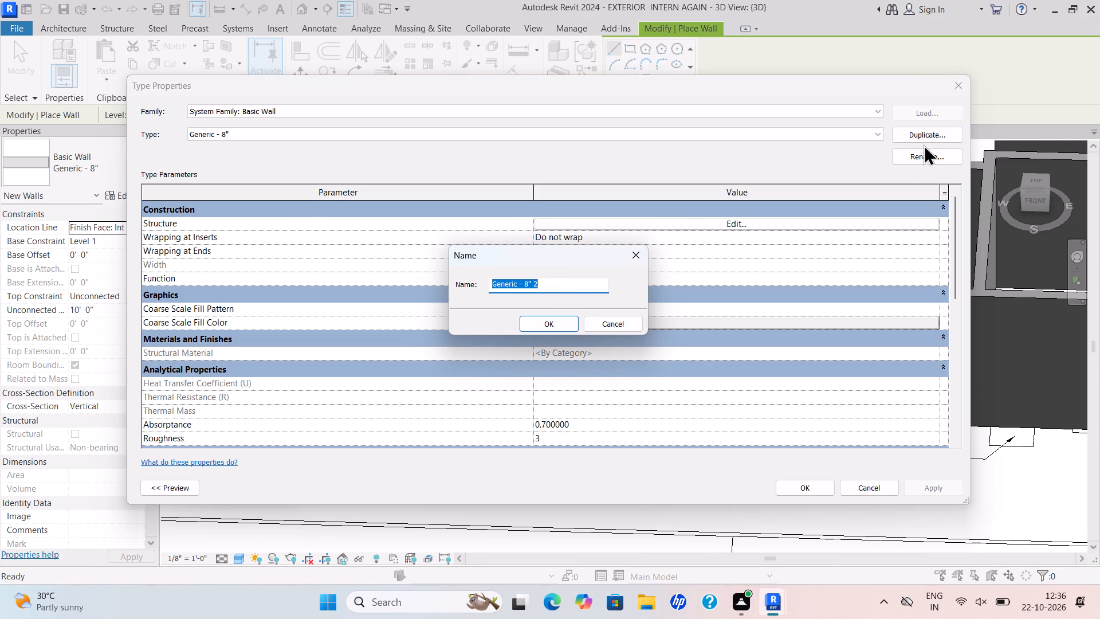
{"action": "left_click", "coordinate": [929, 123]}
{"action": "key", "text": "BackSpace"}
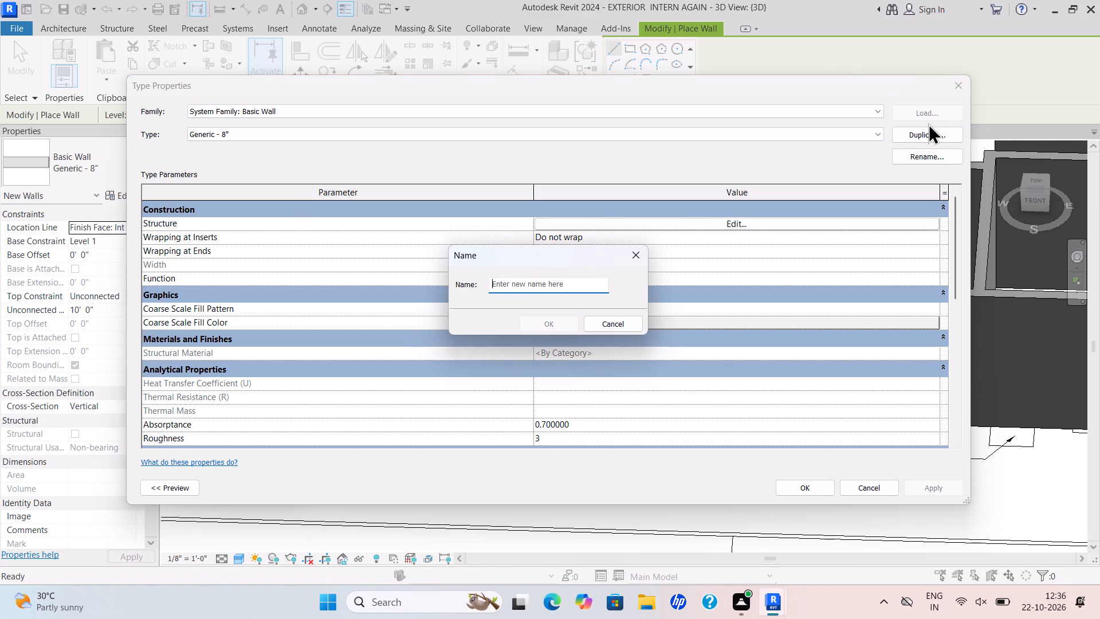
{"action": "type", "text": "wall"}
{"action": "key", "text": "space"}
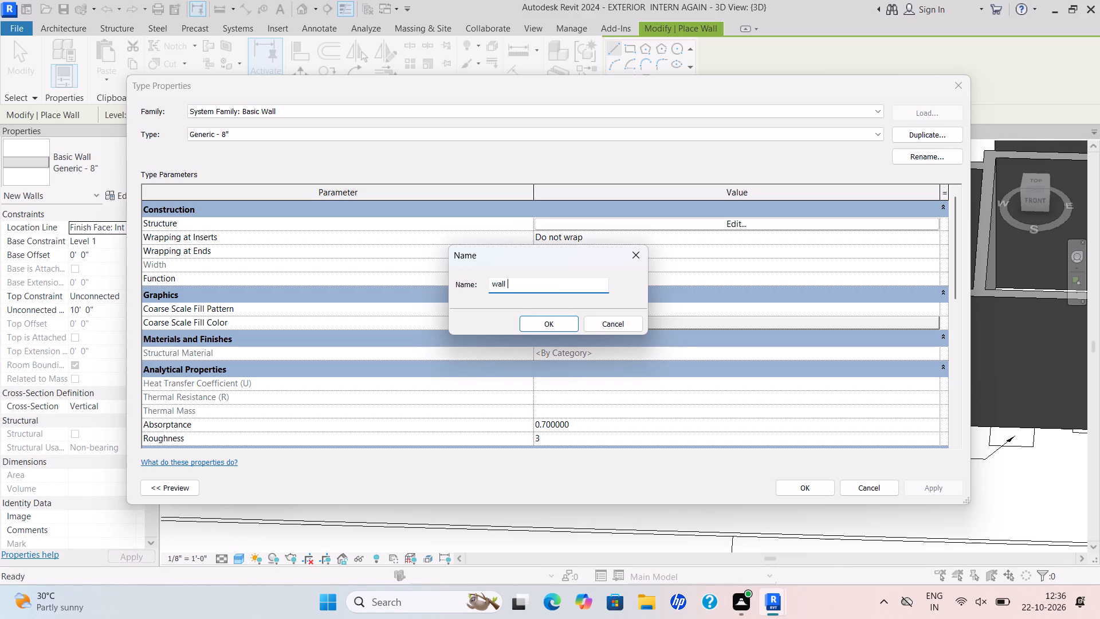
{"action": "type", "text": "3'"}
{"action": "key", "text": "Return"}
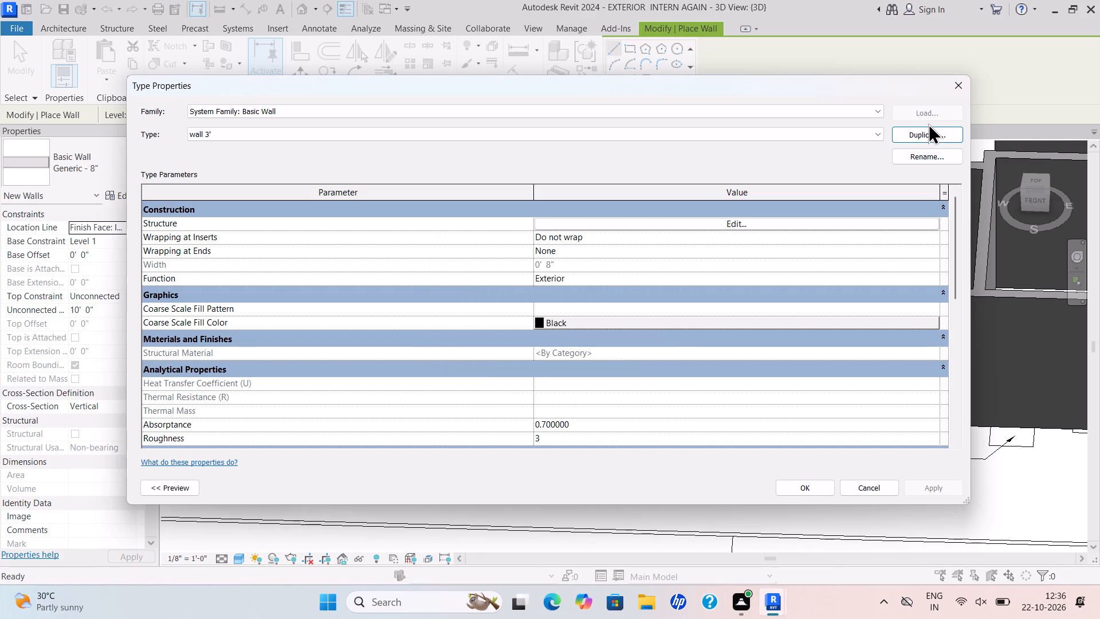
Set the structure layer thickness of the wall 3' type to 9" and apply the type changes.
{"action": "left_click", "coordinate": [736, 221]}
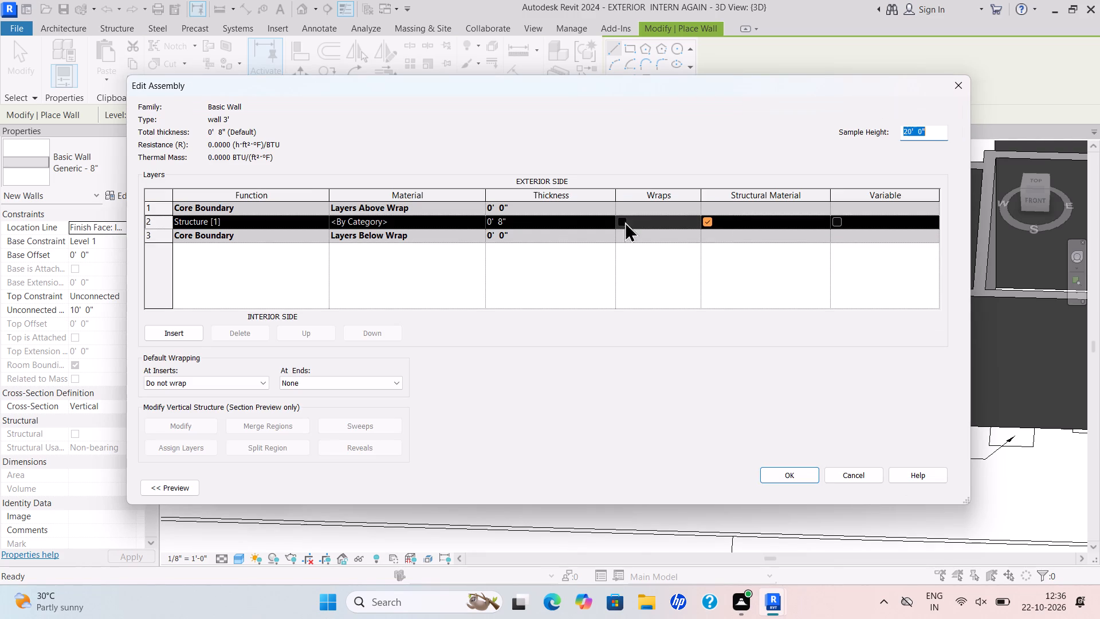
{"action": "left_click_drag", "start_coordinate": [524, 221], "coordinate": [473, 250]}
{"action": "key", "text": "BackSpace"}
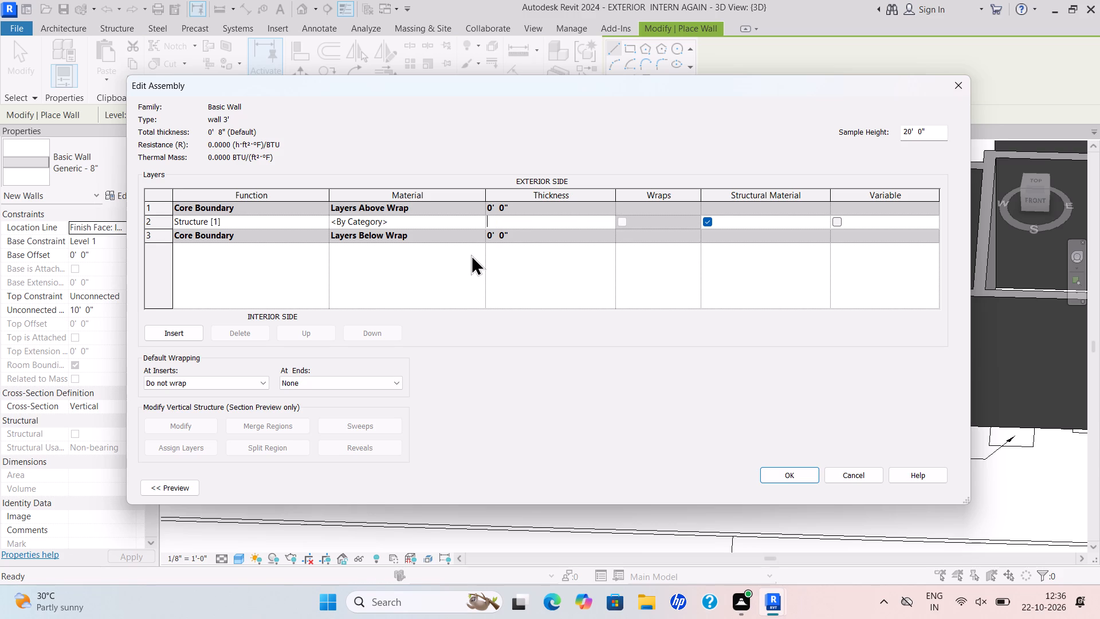
{"action": "type", "text": "9\""}
{"action": "key", "text": "Return"}
{"action": "left_click", "coordinate": [796, 472]}
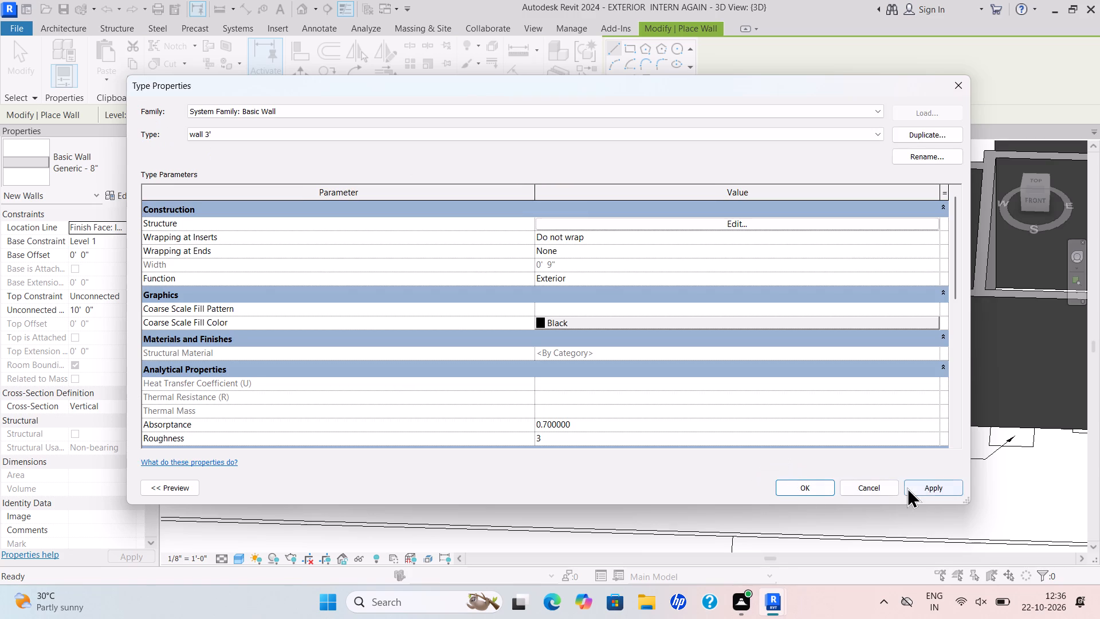
{"action": "left_click", "coordinate": [926, 488]}
{"action": "left_click", "coordinate": [818, 483]}
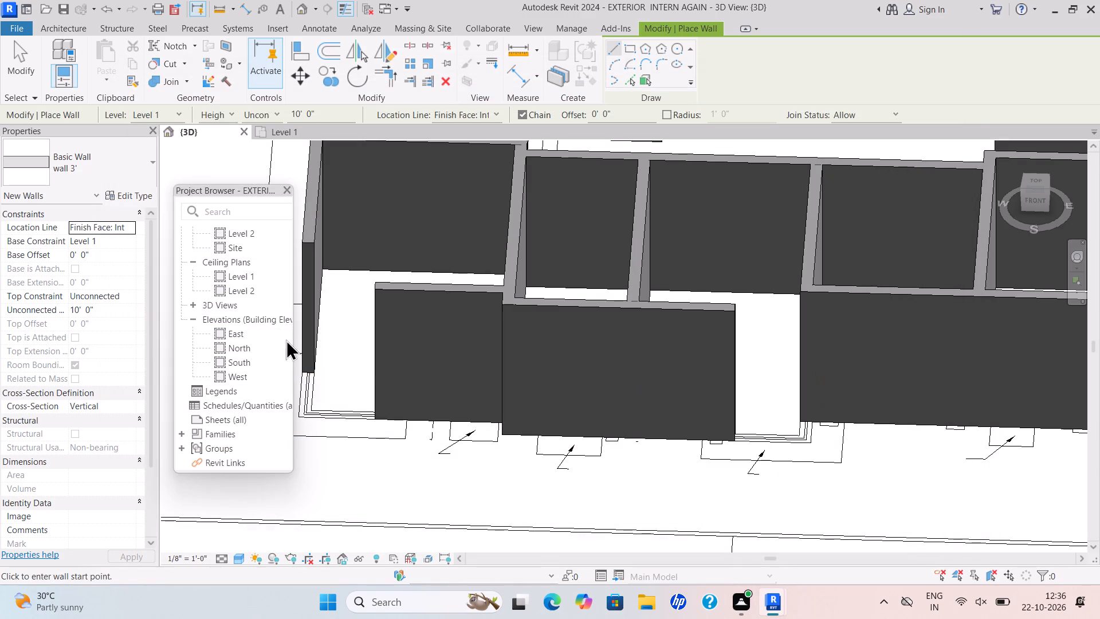
Return to the Level 1 floor plan and set the unconnected height of new walls to 3'.
{"action": "left_click", "coordinate": [290, 131]}
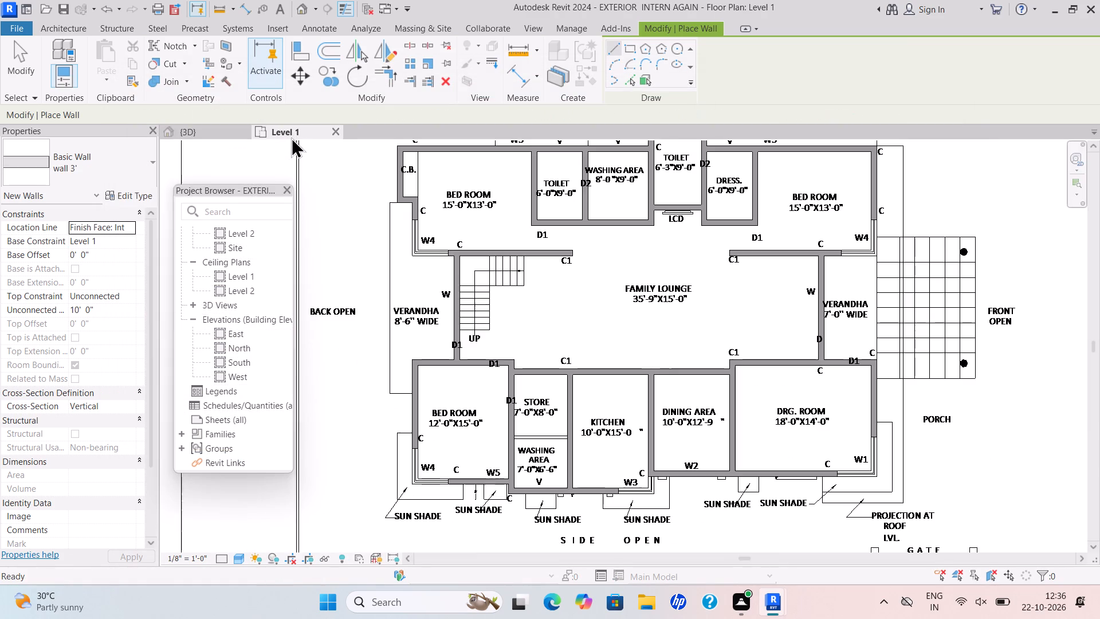
{"action": "scroll", "coordinate": [490, 348], "scroll_direction": "down", "scroll_amount": 1}
{"action": "scroll", "coordinate": [429, 481], "scroll_direction": "up", "scroll_amount": 6}
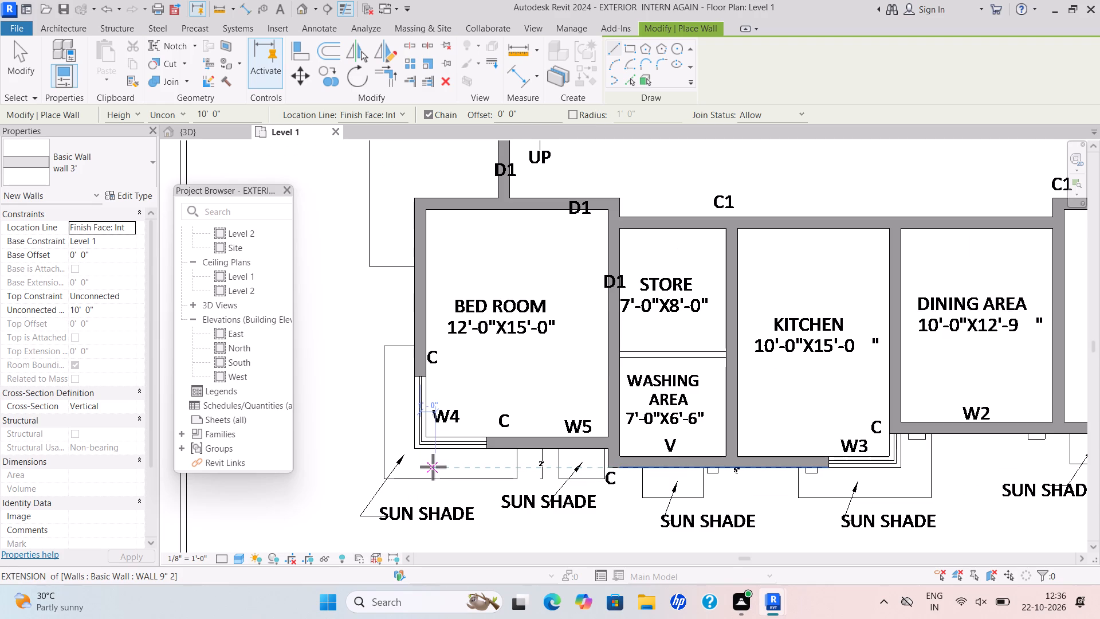
{"action": "scroll", "coordinate": [438, 445], "scroll_direction": "up", "scroll_amount": 1}
{"action": "scroll", "coordinate": [437, 387], "scroll_direction": "up", "scroll_amount": 5}
{"action": "left_click_drag", "start_coordinate": [97, 303], "coordinate": [61, 327]}
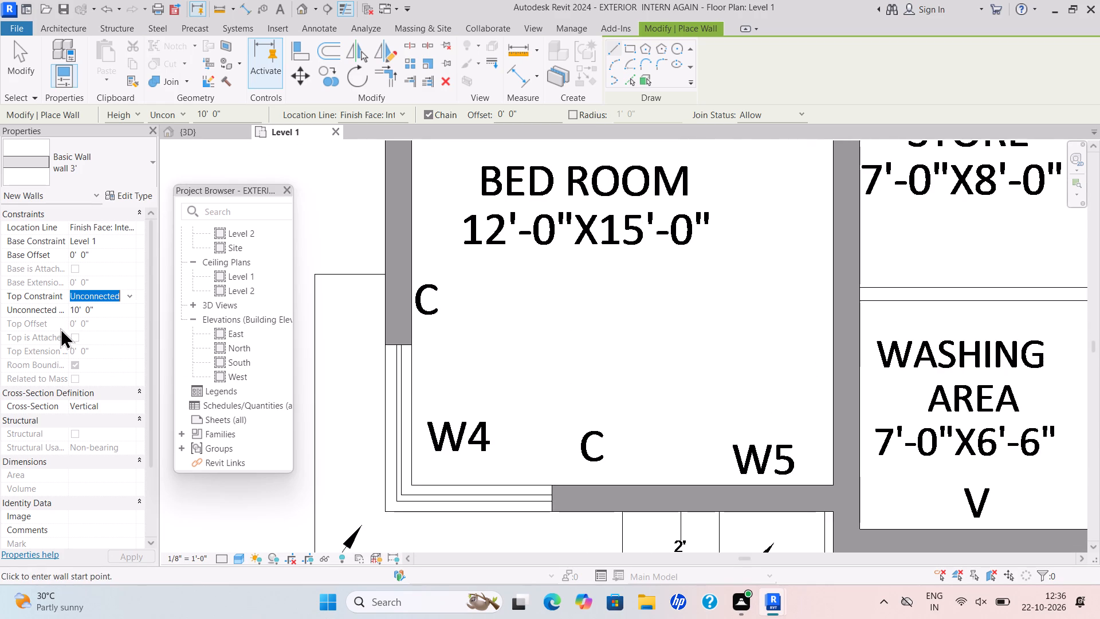
{"action": "left_click_drag", "start_coordinate": [103, 309], "coordinate": [74, 327]}
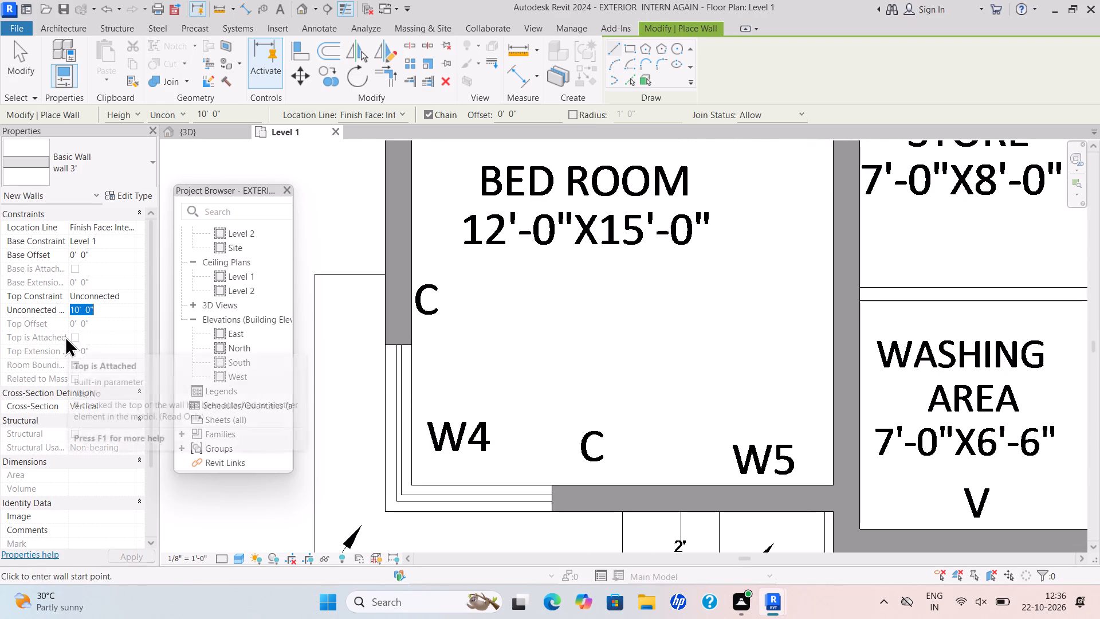
{"action": "key", "text": "BackSpace"}
{"action": "type", "text": "3'"}
{"action": "key", "text": "Return"}
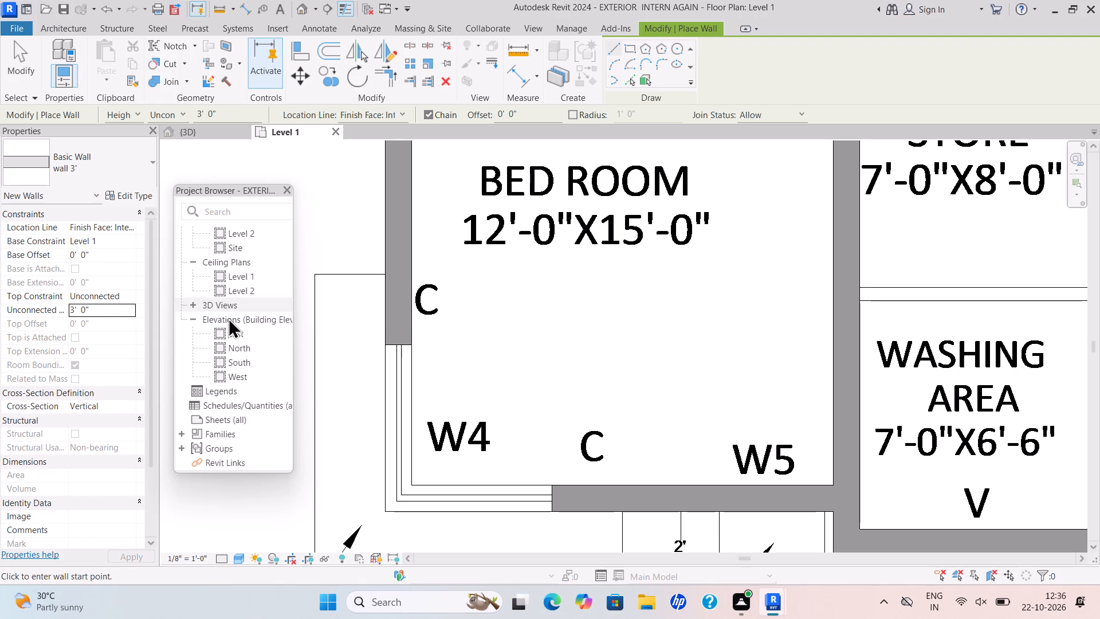
Draw a wall 3' wall along the rear side of the 12'-0"X15'-0" bedroom's W4 window, from the existing wall end to the outer corner.
{"action": "scroll", "coordinate": [423, 352], "scroll_direction": "up", "scroll_amount": 10}
{"action": "middle_click_drag", "start_coordinate": [422, 338], "coordinate": [457, 144]}
{"action": "scroll", "coordinate": [454, 156], "scroll_direction": "down", "scroll_amount": 1}
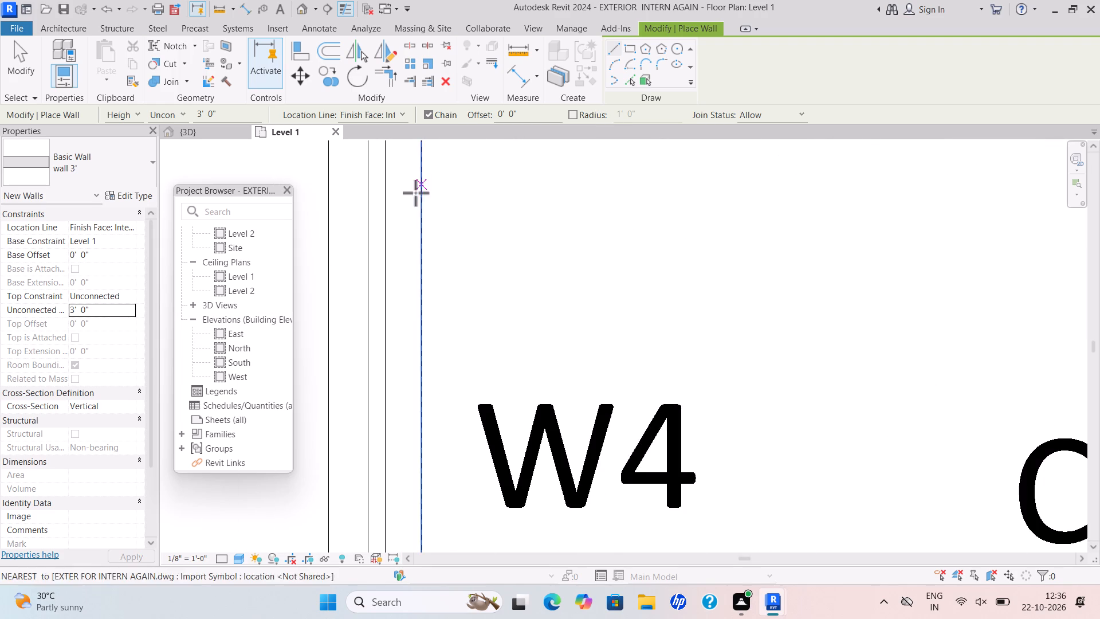
{"action": "scroll", "coordinate": [430, 220], "scroll_direction": "down", "scroll_amount": 4}
{"action": "middle_click_drag", "start_coordinate": [435, 234], "coordinate": [452, 285]}
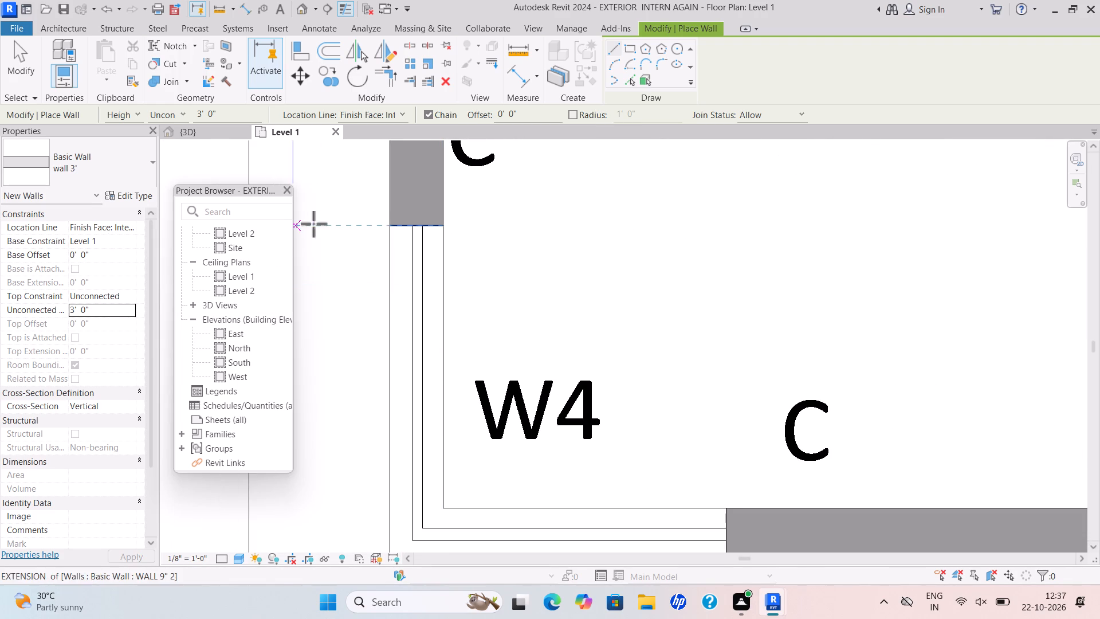
{"action": "scroll", "coordinate": [462, 227], "scroll_direction": "up", "scroll_amount": 5}
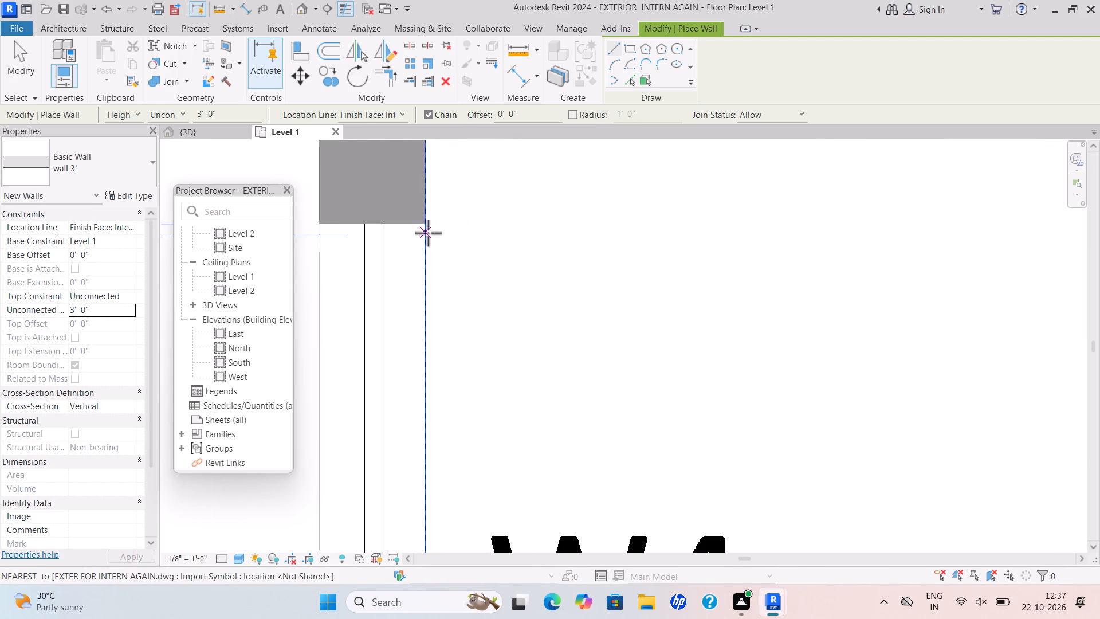
{"action": "left_click", "coordinate": [422, 226]}
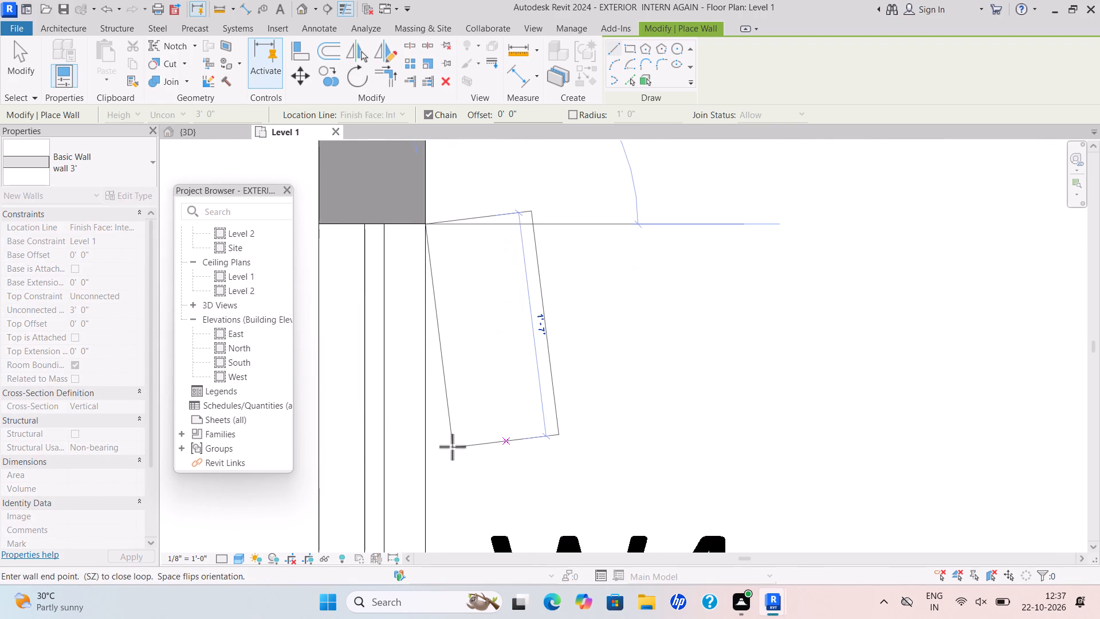
{"action": "key", "text": "space"}
{"action": "scroll", "coordinate": [447, 476], "scroll_direction": "down", "scroll_amount": 6}
{"action": "middle_click_drag", "start_coordinate": [446, 448], "coordinate": [422, 217]}
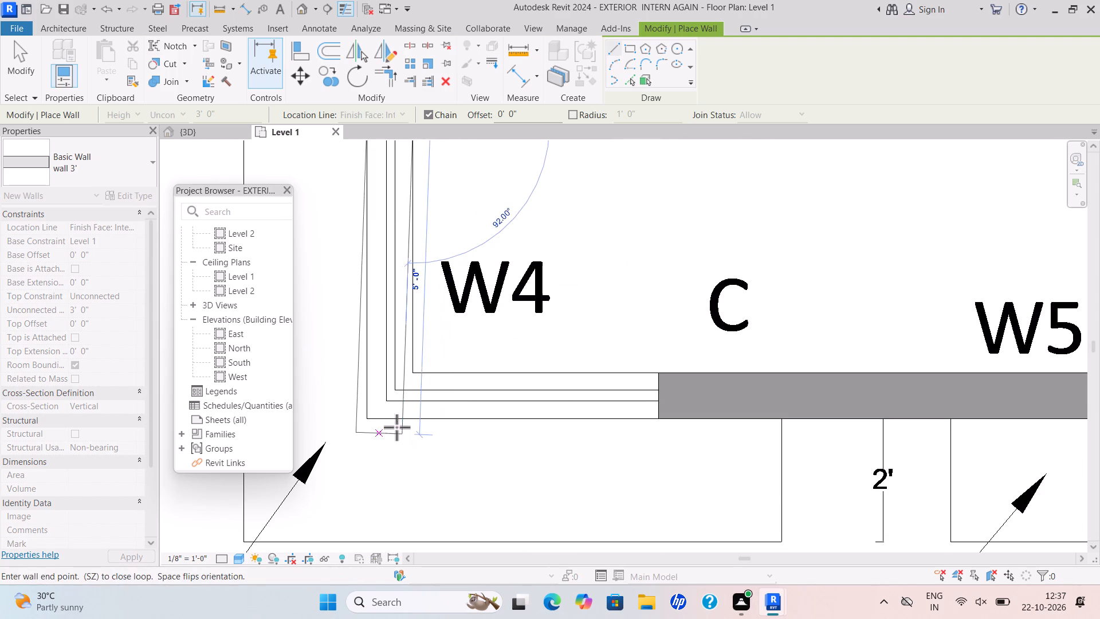
{"action": "scroll", "coordinate": [401, 412], "scroll_direction": "up", "scroll_amount": 6}
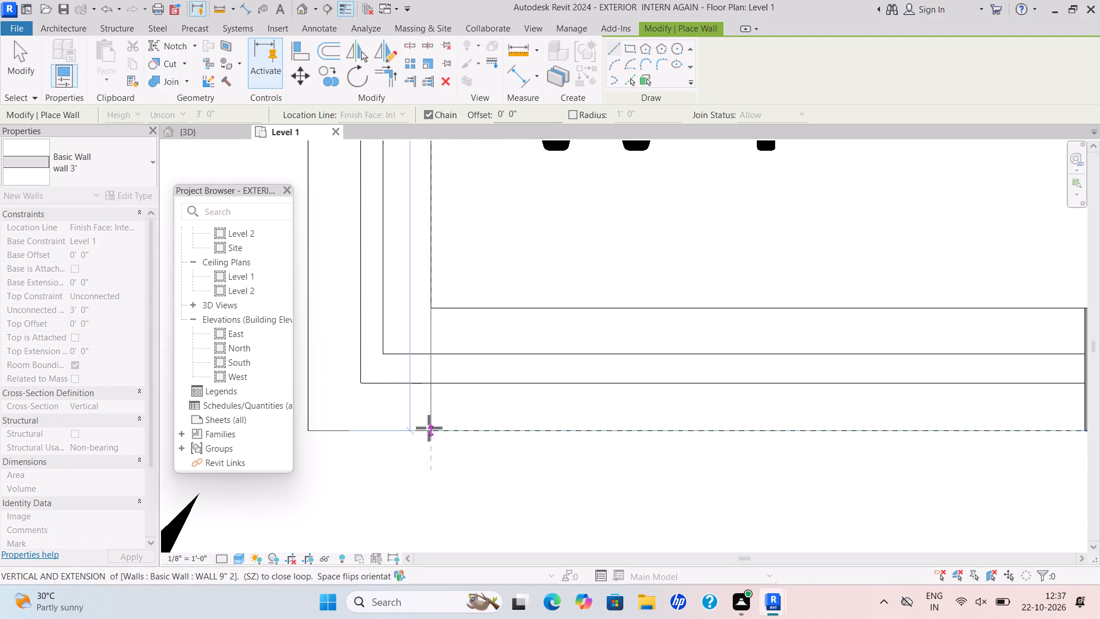
{"action": "scroll", "coordinate": [429, 428], "scroll_direction": "up", "scroll_amount": 4}
{"action": "left_click", "coordinate": [440, 432]}
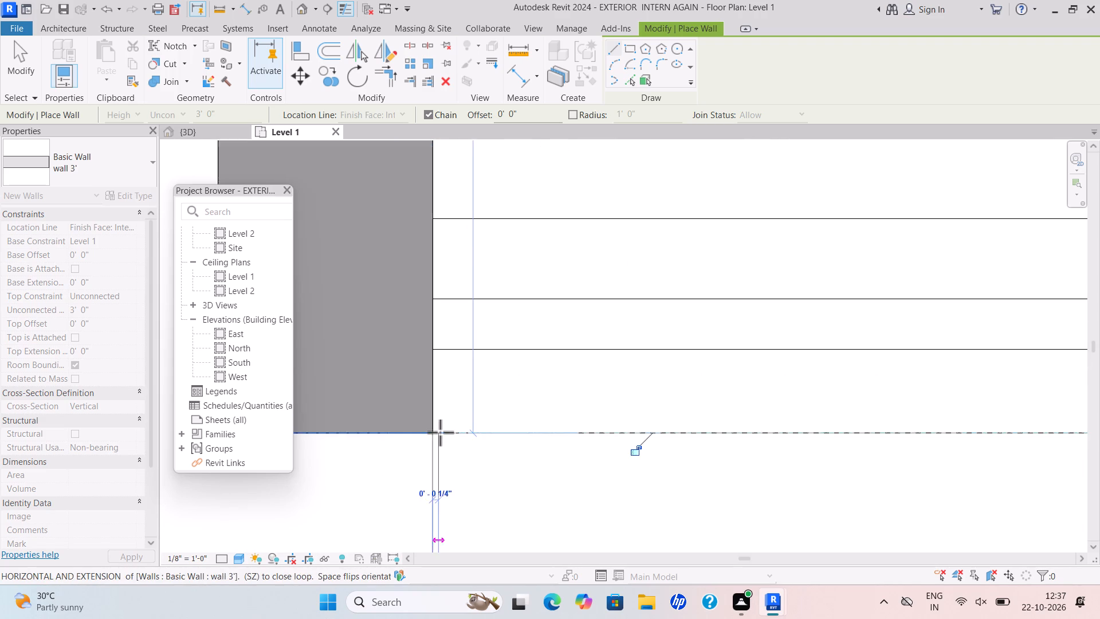
Continue the wall 3' wall 4'-0" along the other side of the same W4 corner window, flipped inward, to the existing wall near C.
{"action": "key", "text": "space"}
{"action": "scroll", "coordinate": [779, 380], "scroll_direction": "down", "scroll_amount": 5}
{"action": "middle_click_drag", "start_coordinate": [780, 378], "coordinate": [778, 375]}
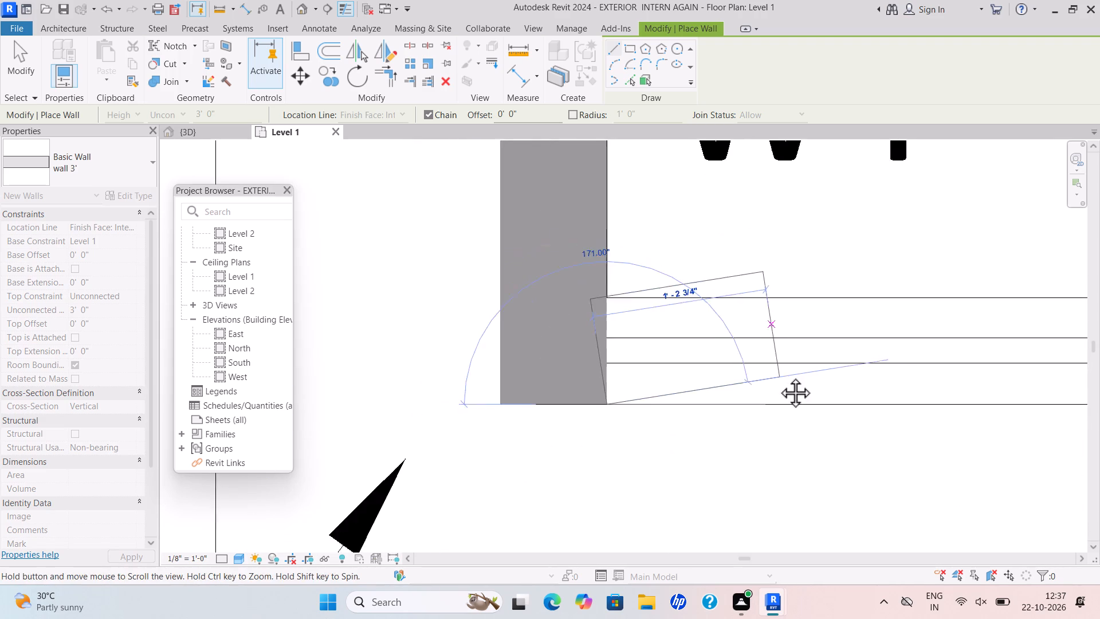
{"action": "scroll", "coordinate": [778, 375], "scroll_direction": "down", "scroll_amount": 2}
{"action": "middle_click_drag", "start_coordinate": [778, 375], "coordinate": [447, 369]}
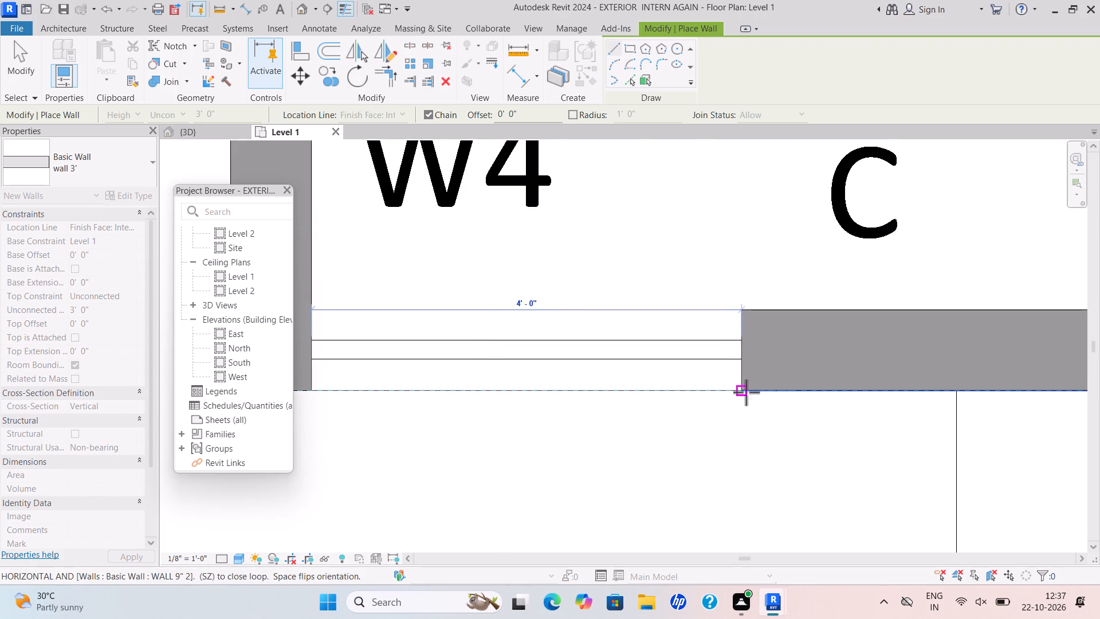
{"action": "left_click", "coordinate": [745, 389]}
{"action": "key", "text": "Escape"}
Draw a wall 3' wall along the rear side of the rear 15'-0"X13'-0" bedroom's W4 window, from the existing wall end to the outer corner.
{"action": "scroll", "coordinate": [483, 399], "scroll_direction": "down", "scroll_amount": 3}
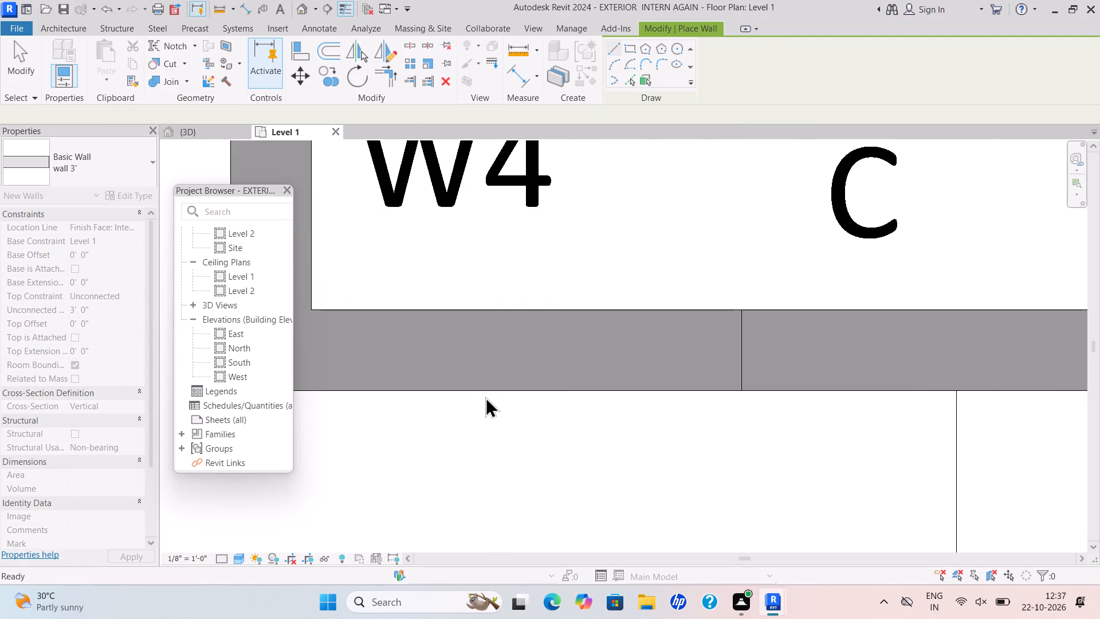
{"action": "scroll", "coordinate": [485, 397], "scroll_direction": "down", "scroll_amount": 18}
{"action": "middle_click_drag", "start_coordinate": [590, 321], "coordinate": [498, 375]}
{"action": "scroll", "coordinate": [523, 296], "scroll_direction": "down", "scroll_amount": 2}
{"action": "middle_click_drag", "start_coordinate": [527, 294], "coordinate": [510, 338]}
{"action": "scroll", "coordinate": [456, 261], "scroll_direction": "up", "scroll_amount": 18}
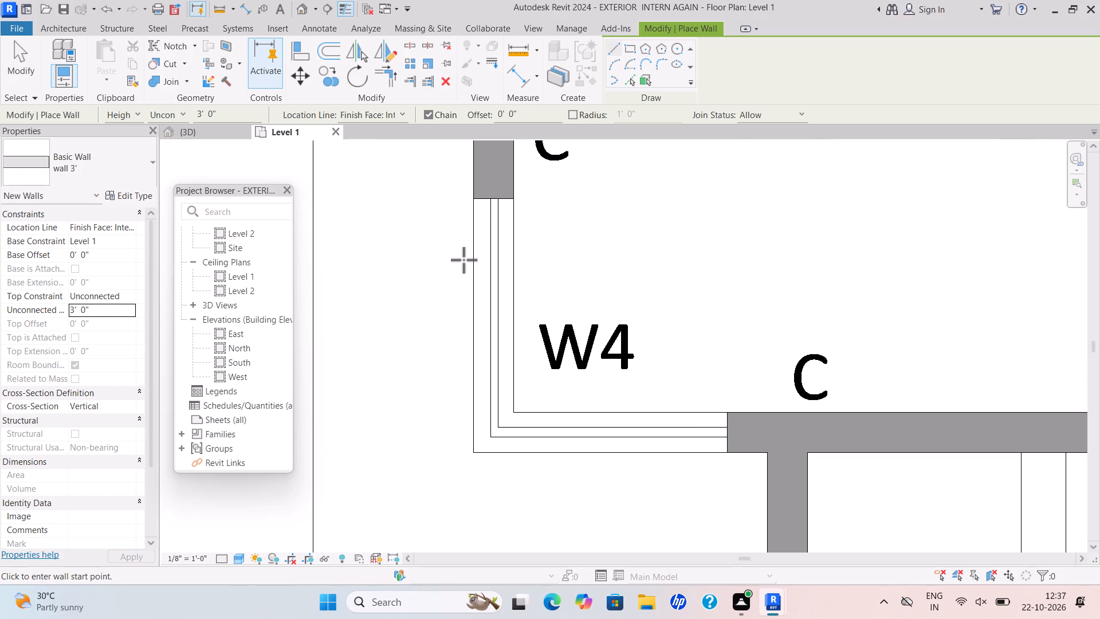
{"action": "scroll", "coordinate": [515, 198], "scroll_direction": "up", "scroll_amount": 10}
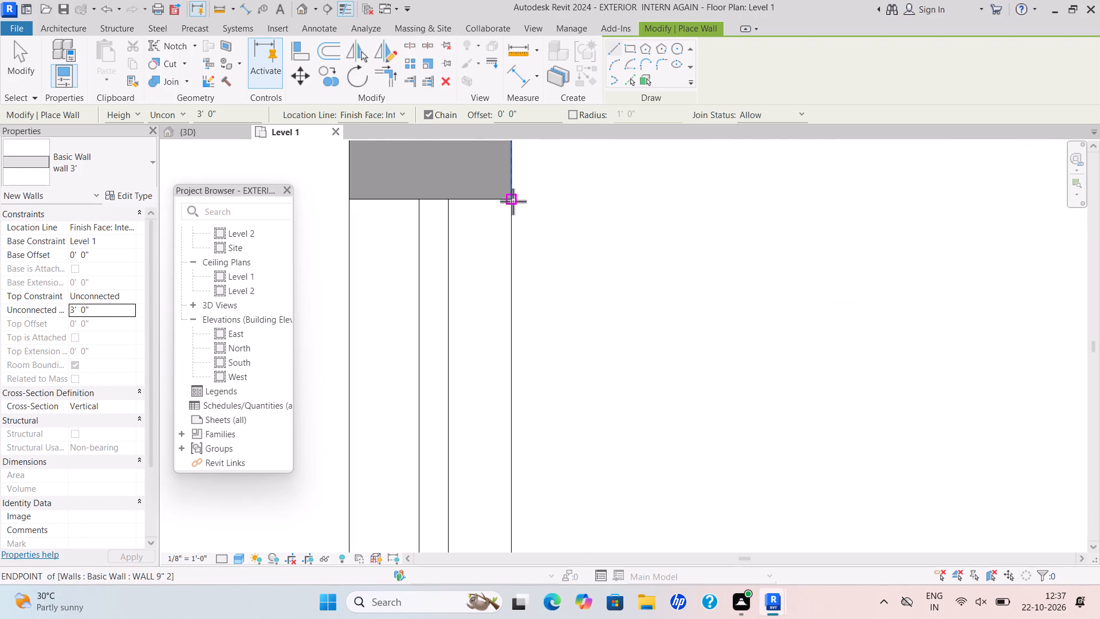
{"action": "left_click_drag", "start_coordinate": [509, 204], "coordinate": [508, 224]}
{"action": "key", "text": "space"}
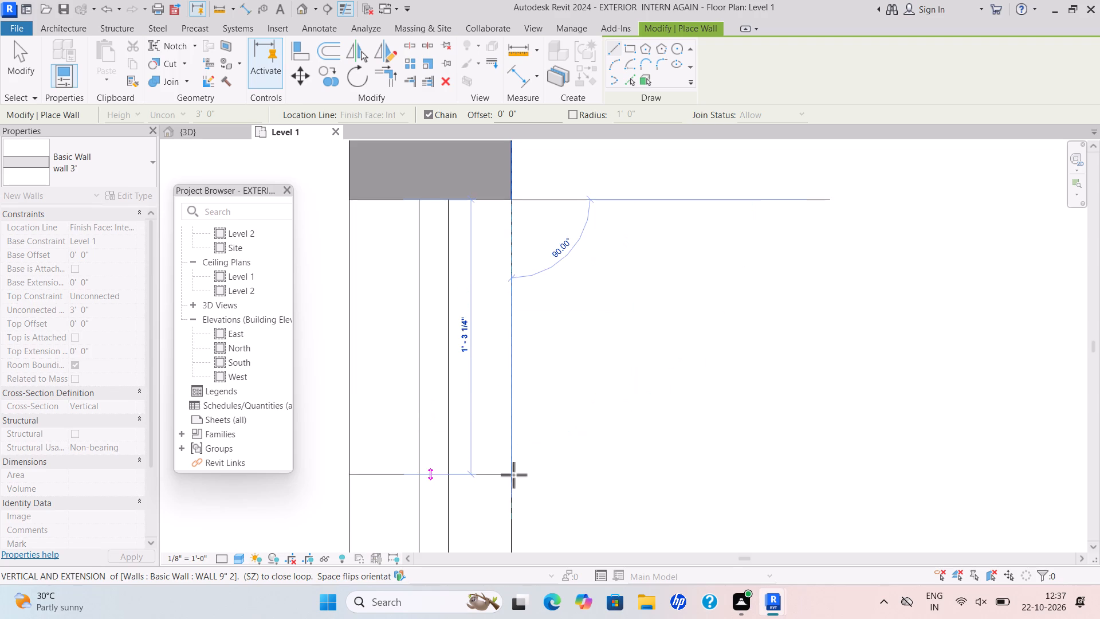
{"action": "scroll", "coordinate": [514, 475], "scroll_direction": "down", "scroll_amount": 7}
{"action": "middle_click_drag", "start_coordinate": [516, 472], "coordinate": [516, 217]}
{"action": "scroll", "coordinate": [523, 485], "scroll_direction": "up", "scroll_amount": 6}
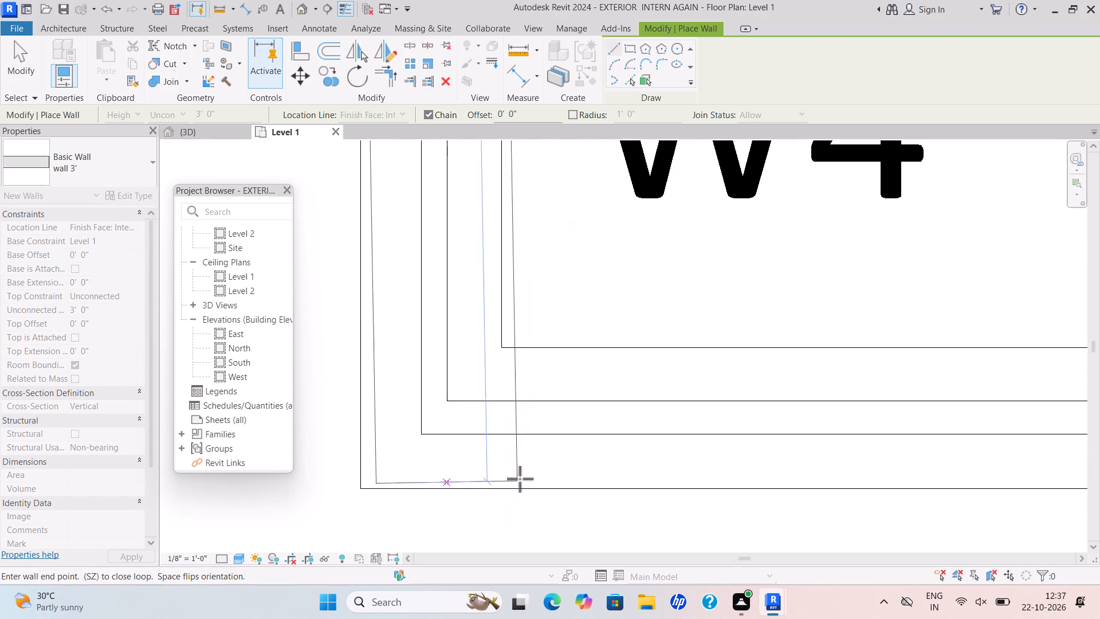
{"action": "left_click", "coordinate": [514, 492]}
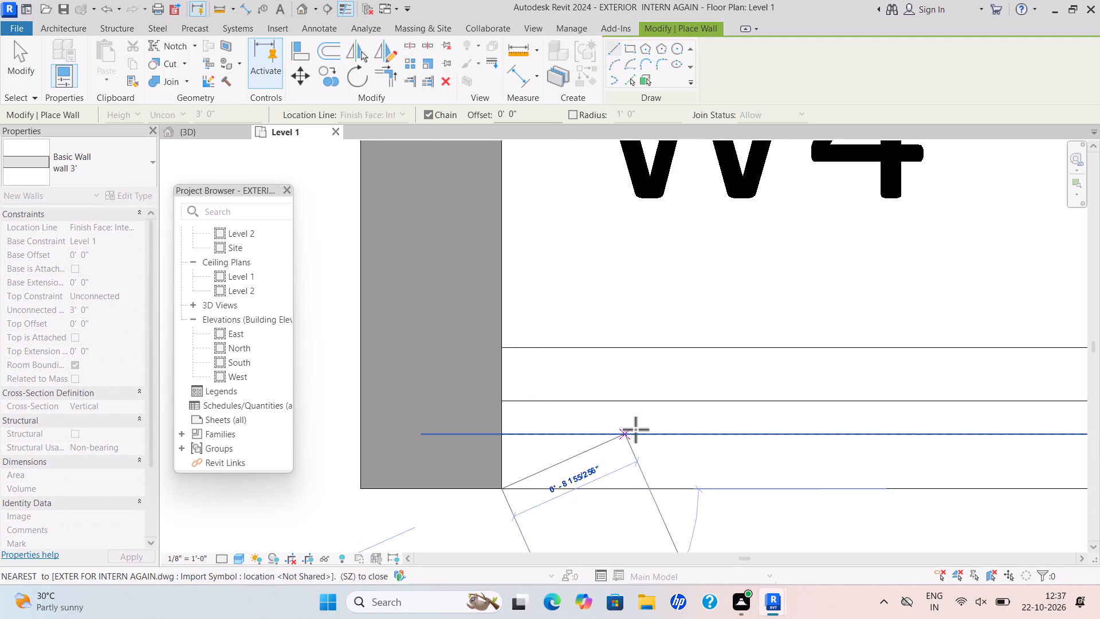
Continue the wall 3' wall along the verandha side of the same W4 corner window, flipped inward, to the existing wall end near C.
{"action": "key", "text": "space"}
{"action": "scroll", "coordinate": [865, 412], "scroll_direction": "down", "scroll_amount": 7}
{"action": "middle_click_drag", "start_coordinate": [866, 410], "coordinate": [478, 309]}
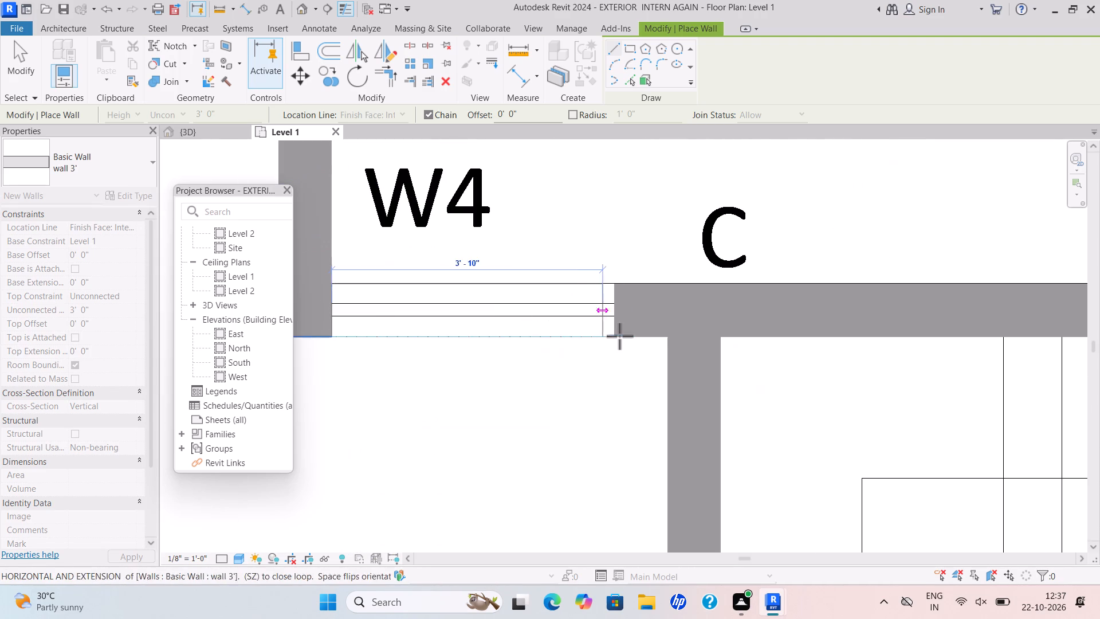
{"action": "scroll", "coordinate": [624, 338], "scroll_direction": "up", "scroll_amount": 6}
{"action": "left_click", "coordinate": [605, 337]}
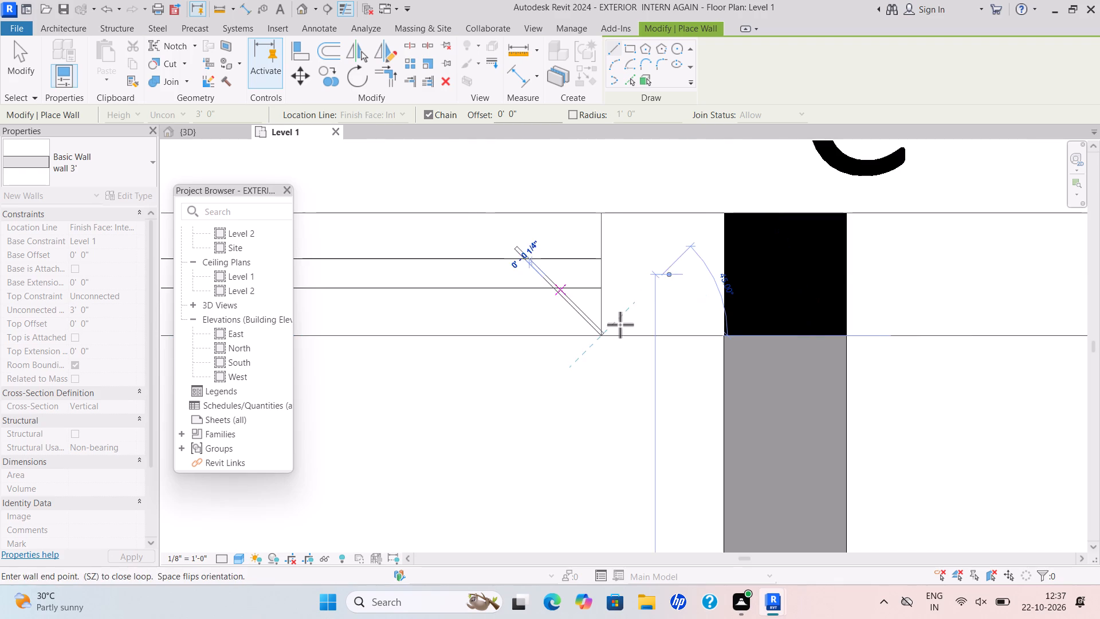
{"action": "key", "text": "Escape"}
Draw a 4'-9" wall 3' wall along the side-open face of the kitchen's W3 window, from the existing wall end to the outer corner.
{"action": "scroll", "coordinate": [534, 307], "scroll_direction": "down", "scroll_amount": 11}
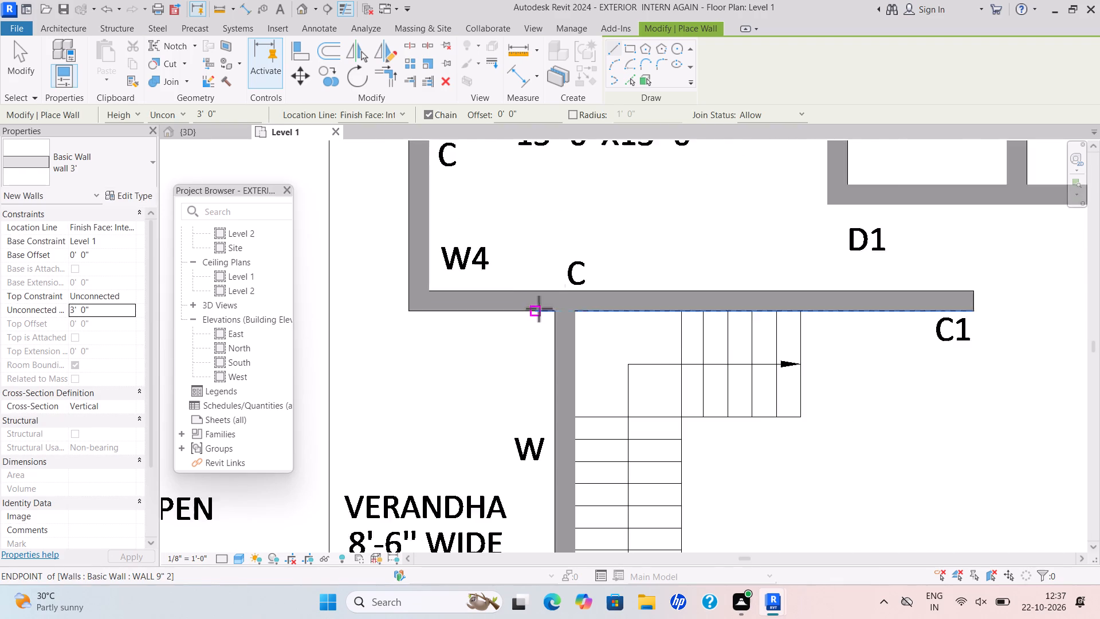
{"action": "scroll", "coordinate": [539, 308], "scroll_direction": "down", "scroll_amount": 13}
{"action": "middle_click_drag", "start_coordinate": [556, 316], "coordinate": [418, 220]}
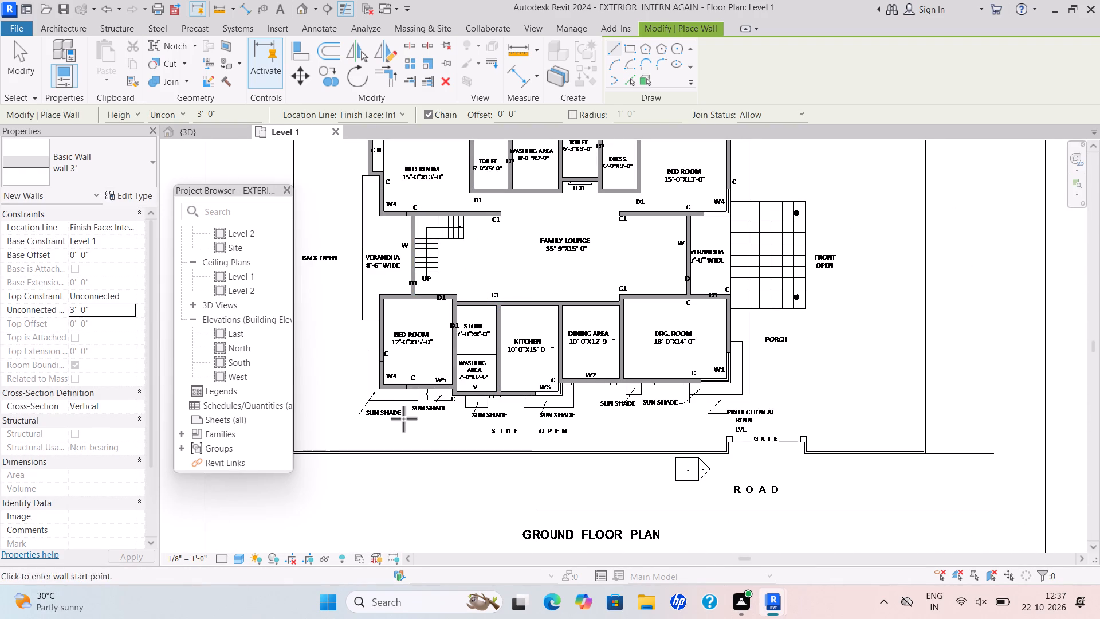
{"action": "scroll", "coordinate": [614, 408], "scroll_direction": "up", "scroll_amount": 4}
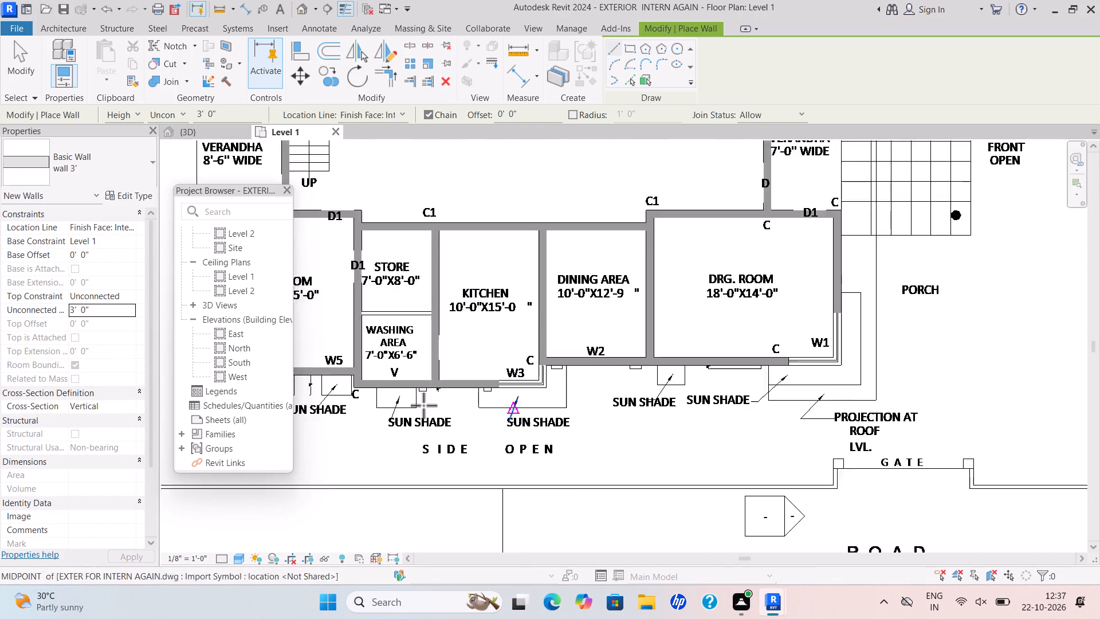
{"action": "scroll", "coordinate": [423, 405], "scroll_direction": "up", "scroll_amount": 7}
{"action": "scroll", "coordinate": [669, 349], "scroll_direction": "up", "scroll_amount": 16}
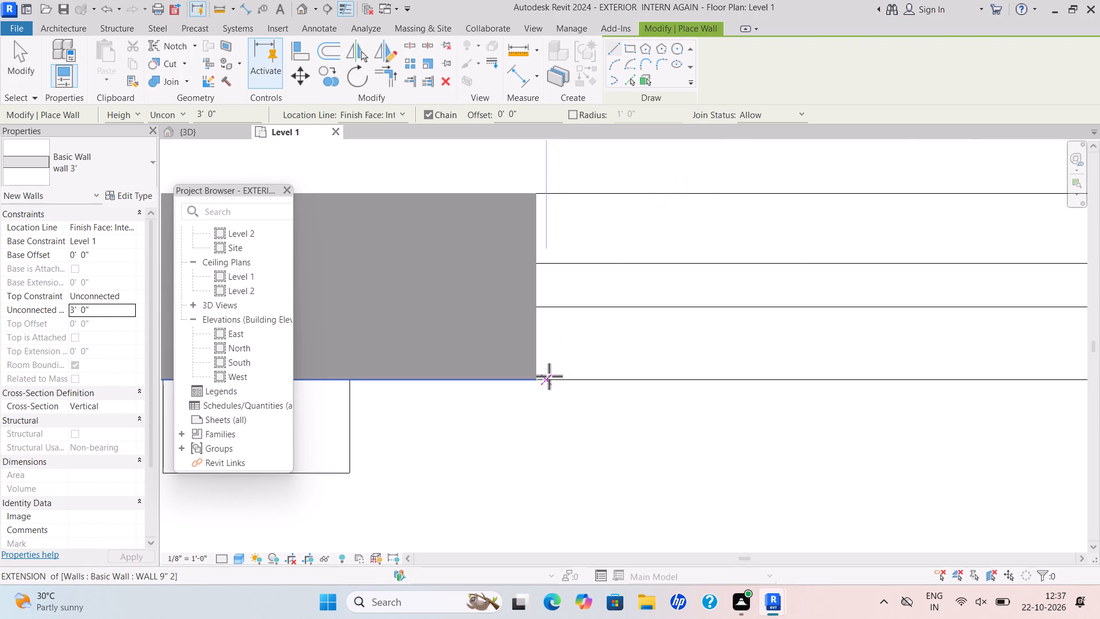
{"action": "left_click", "coordinate": [539, 382]}
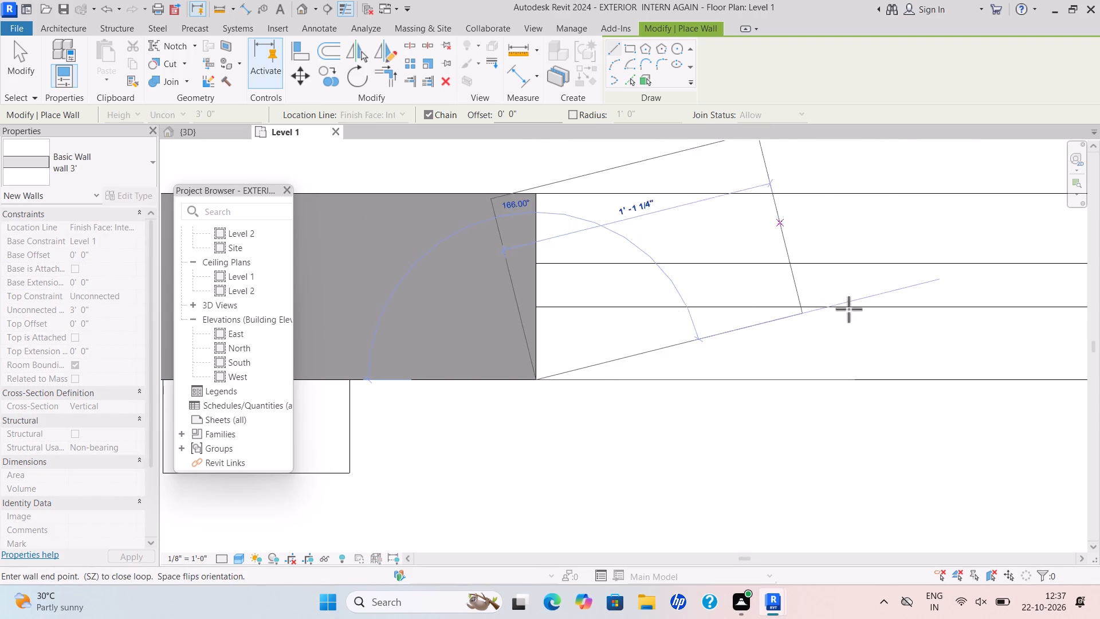
{"action": "scroll", "coordinate": [971, 348], "scroll_direction": "down", "scroll_amount": 5}
{"action": "middle_click_drag", "start_coordinate": [971, 342], "coordinate": [469, 328]}
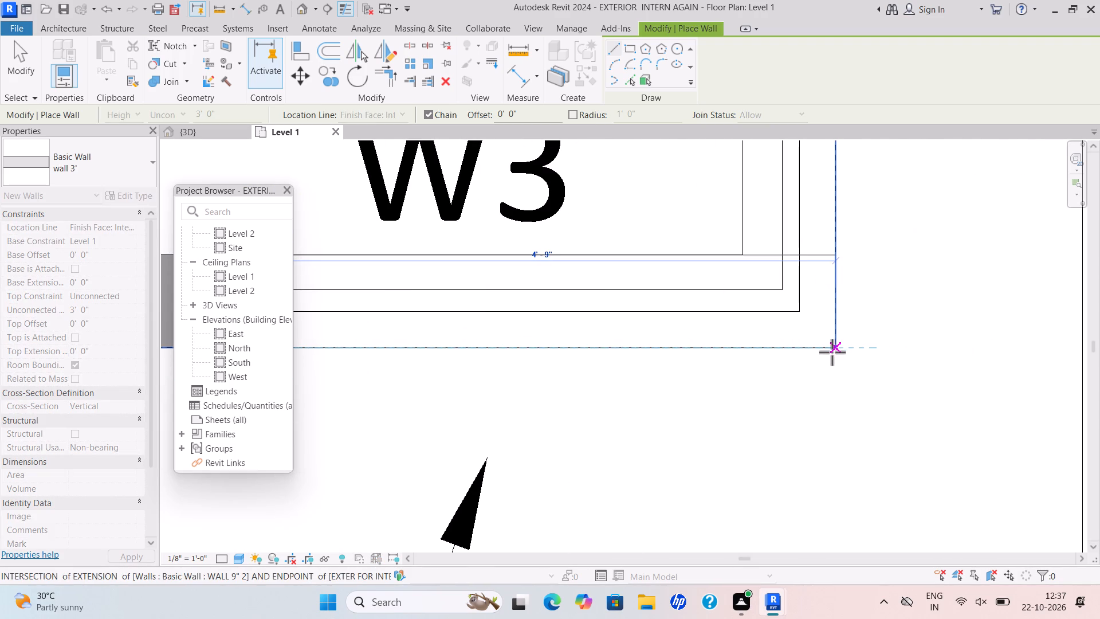
{"action": "scroll", "coordinate": [842, 345], "scroll_direction": "up", "scroll_amount": 5}
{"action": "left_click_drag", "start_coordinate": [829, 355], "coordinate": [823, 355]}
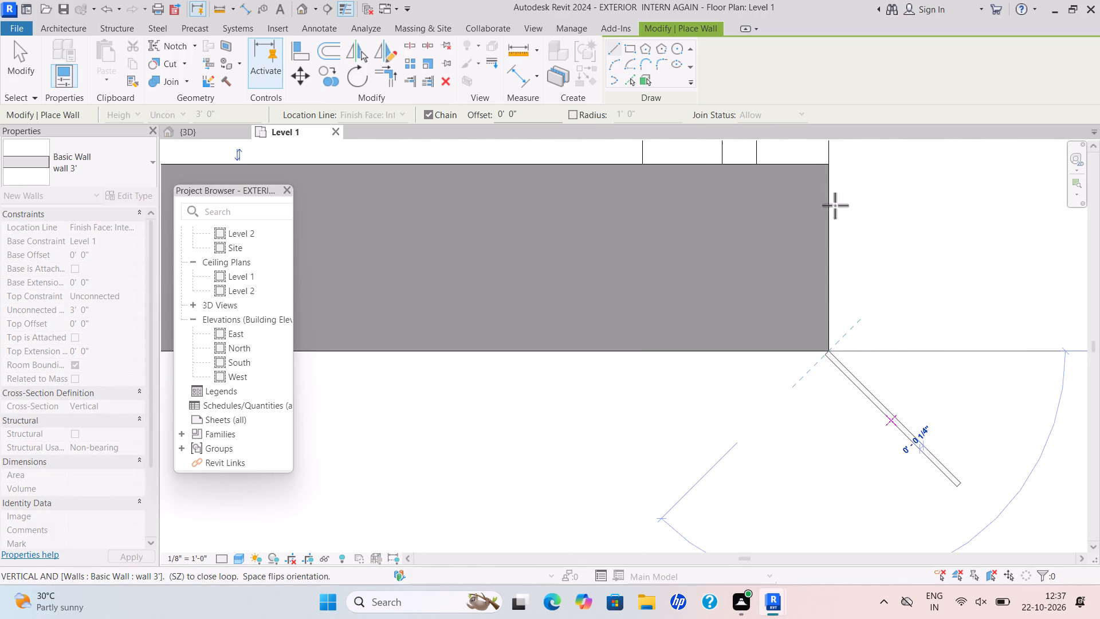
Continue the wall 3' wall along the other side of the kitchen's W3 corner window to the existing dining area wall corner near C.
{"action": "scroll", "coordinate": [811, 170], "scroll_direction": "down", "scroll_amount": 3}
{"action": "middle_click_drag", "start_coordinate": [816, 168], "coordinate": [803, 379]}
{"action": "scroll", "coordinate": [797, 189], "scroll_direction": "down", "scroll_amount": 4}
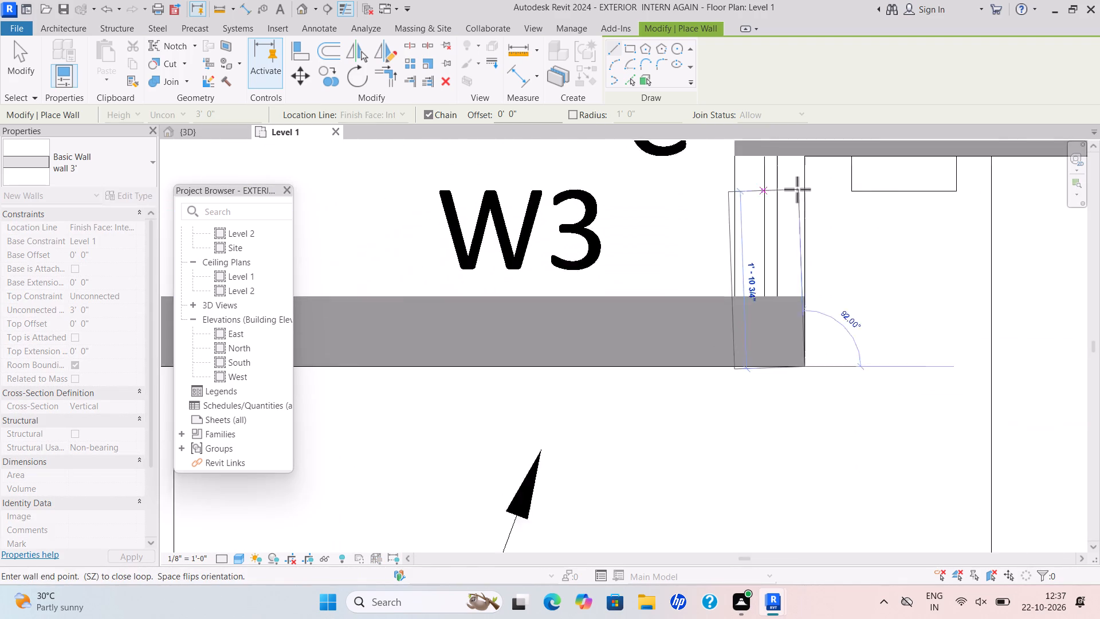
{"action": "scroll", "coordinate": [797, 189], "scroll_direction": "down", "scroll_amount": 2}
{"action": "middle_click_drag", "start_coordinate": [797, 172], "coordinate": [768, 296]}
{"action": "scroll", "coordinate": [776, 265], "scroll_direction": "up", "scroll_amount": 5}
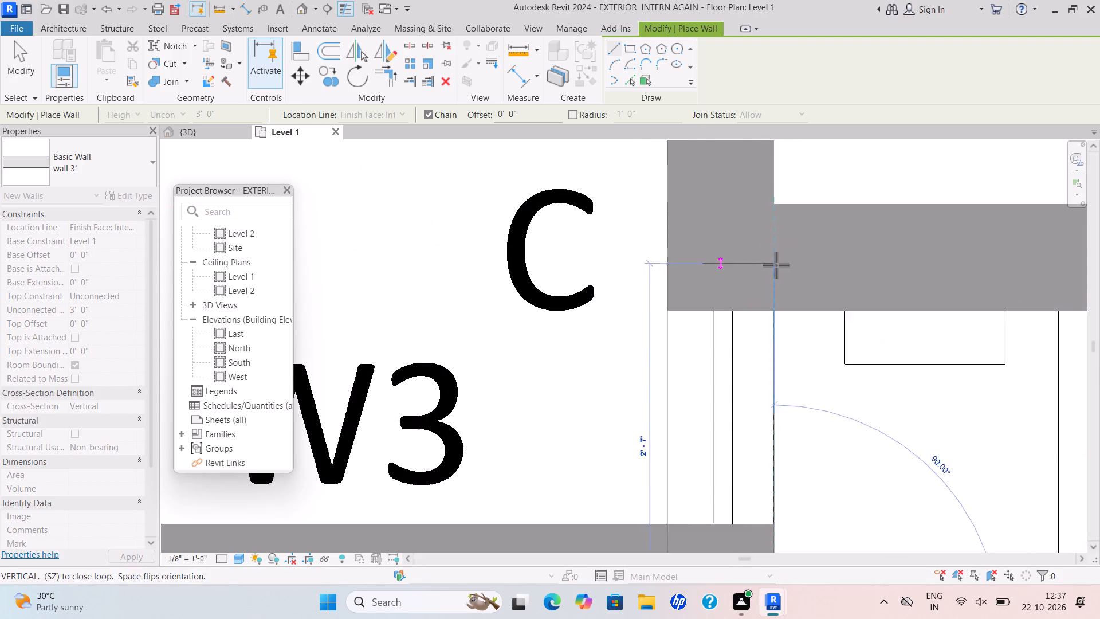
{"action": "scroll", "coordinate": [776, 265], "scroll_direction": "up", "scroll_amount": 1}
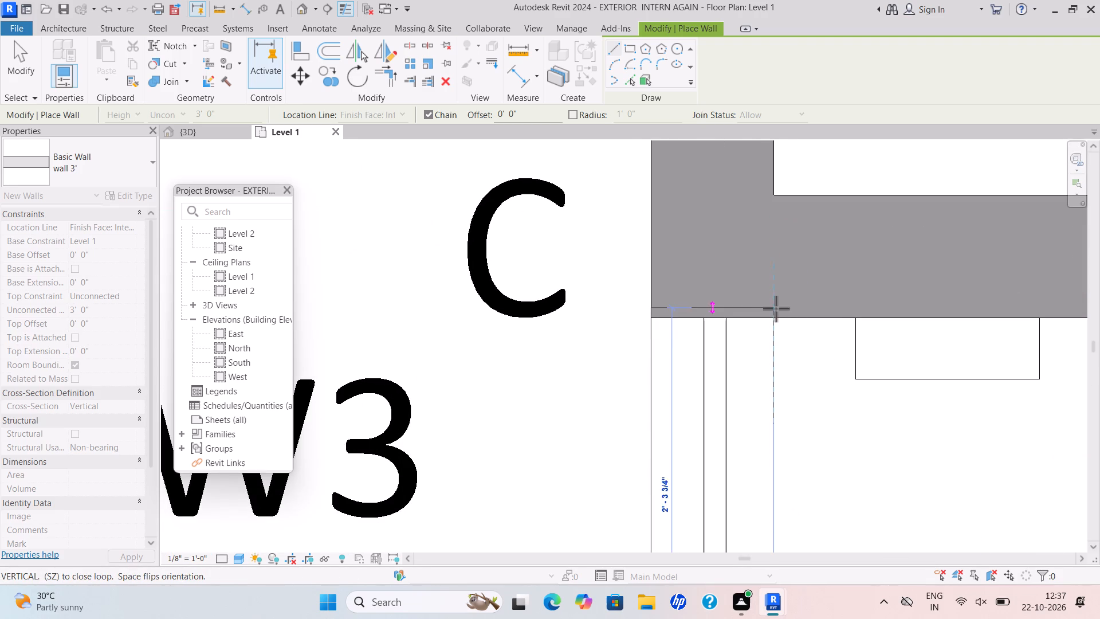
{"action": "scroll", "coordinate": [776, 308], "scroll_direction": "up", "scroll_amount": 6}
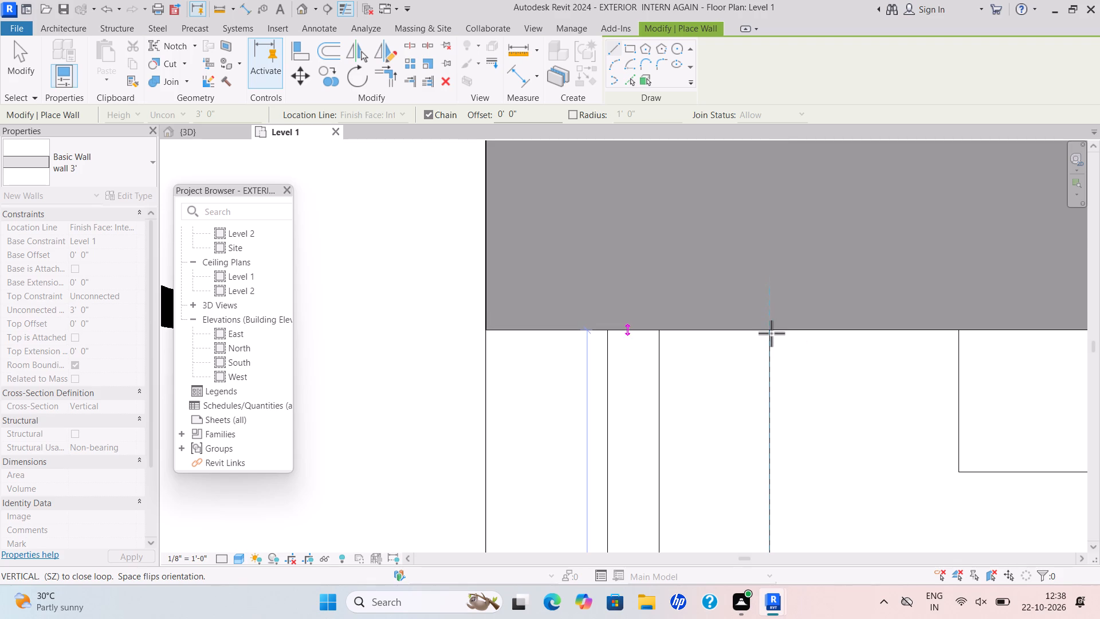
{"action": "scroll", "coordinate": [770, 333], "scroll_direction": "up", "scroll_amount": 7}
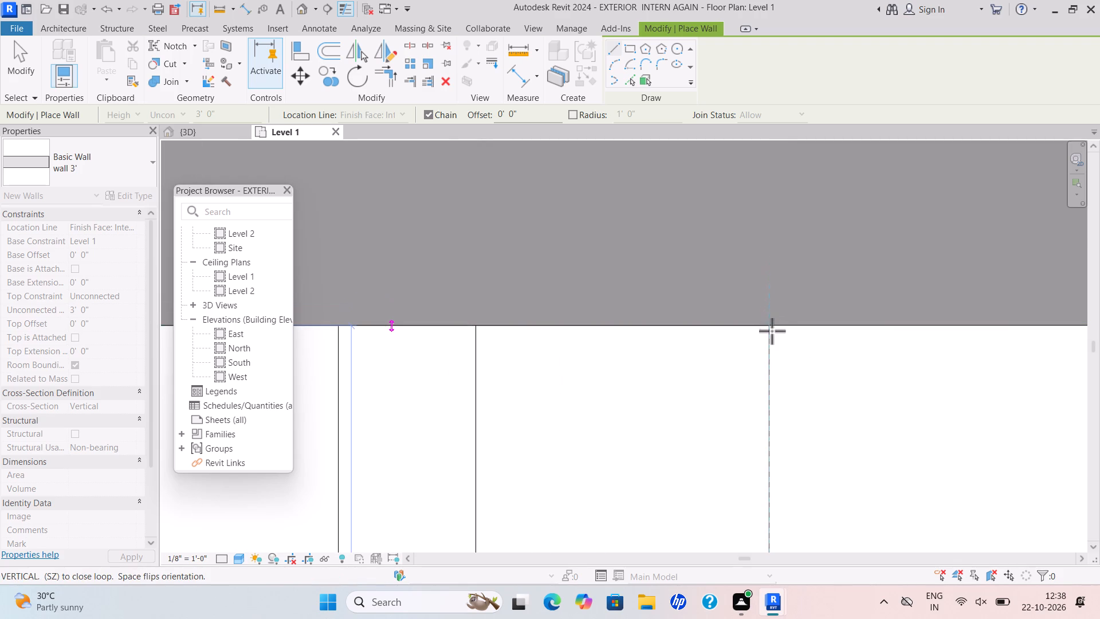
{"action": "scroll", "coordinate": [773, 324], "scroll_direction": "up", "scroll_amount": 6}
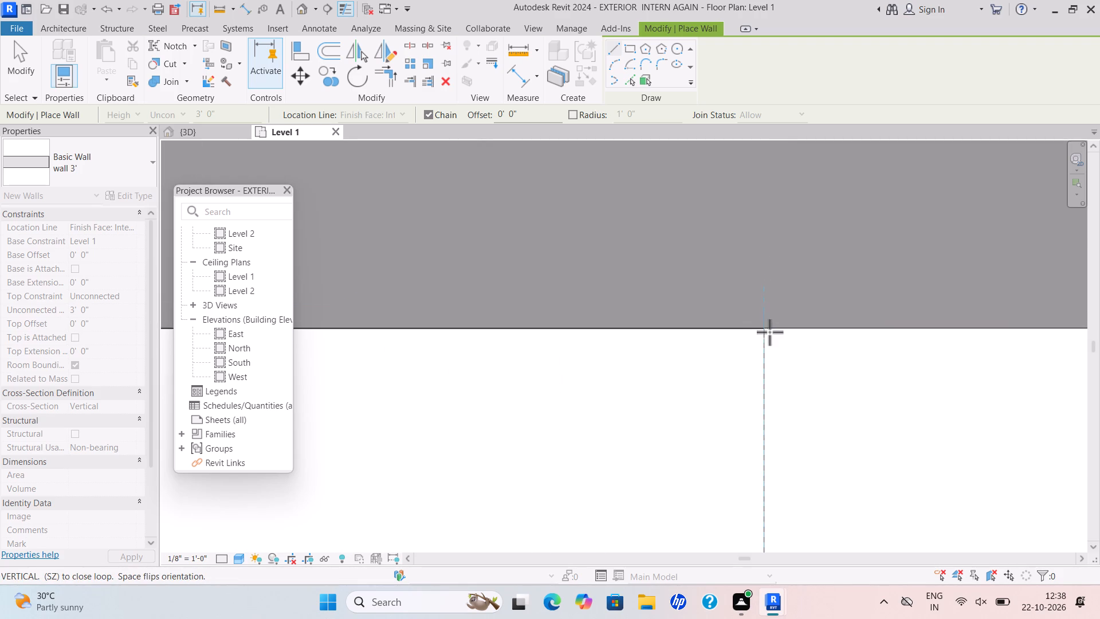
{"action": "scroll", "coordinate": [761, 321], "scroll_direction": "up", "scroll_amount": 7}
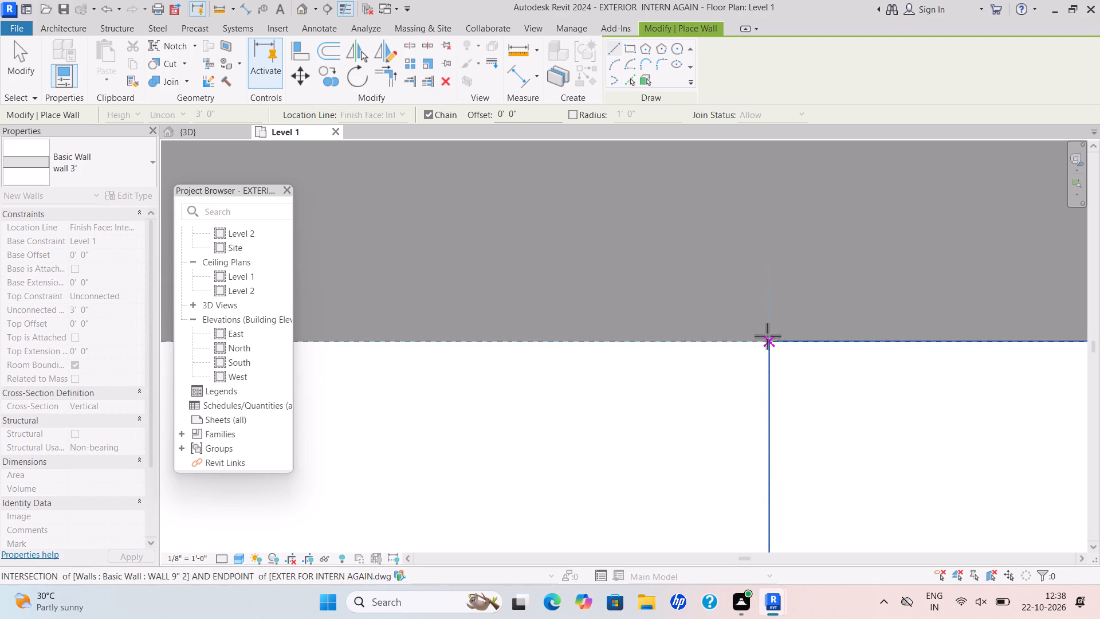
{"action": "left_click", "coordinate": [767, 336]}
{"action": "key", "text": "Escape"}
Draw a 4'-9" wall 3' wall along the verandha side of the front 15'-0"X13'-0" bedroom's W4 window, from the wall end to the outer corner.
{"action": "scroll", "coordinate": [729, 390], "scroll_direction": "down", "scroll_amount": 2}
{"action": "scroll", "coordinate": [729, 390], "scroll_direction": "up", "scroll_amount": 1}
{"action": "scroll", "coordinate": [729, 390], "scroll_direction": "down", "scroll_amount": 2}
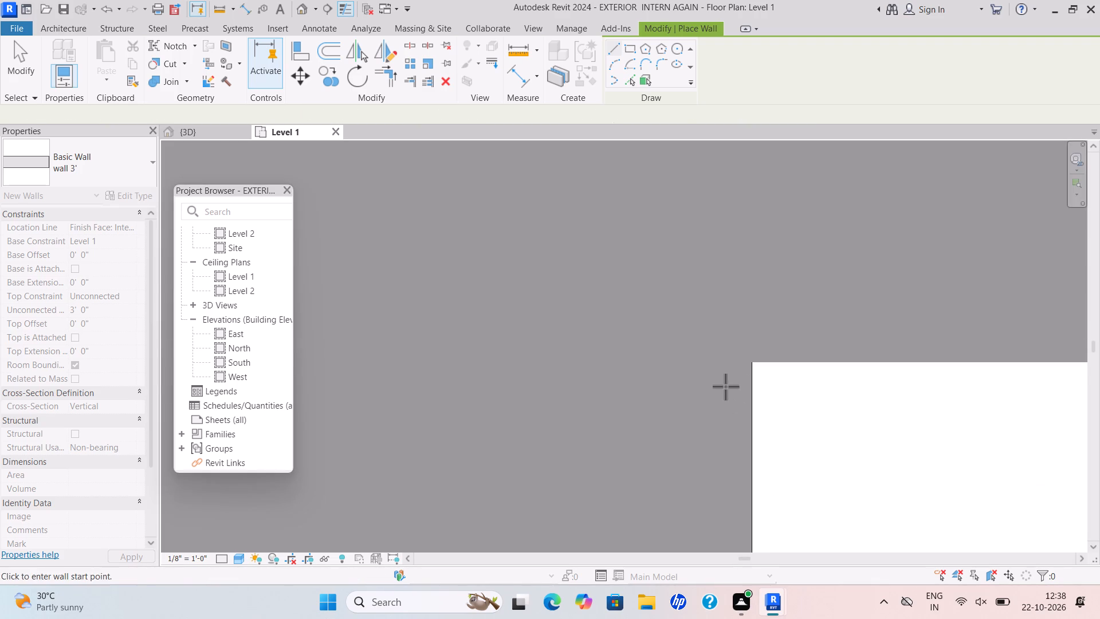
{"action": "scroll", "coordinate": [725, 386], "scroll_direction": "down", "scroll_amount": 5}
{"action": "scroll", "coordinate": [721, 368], "scroll_direction": "up", "scroll_amount": 1}
{"action": "scroll", "coordinate": [721, 368], "scroll_direction": "down", "scroll_amount": 20}
{"action": "scroll", "coordinate": [721, 368], "scroll_direction": "down", "scroll_amount": 5}
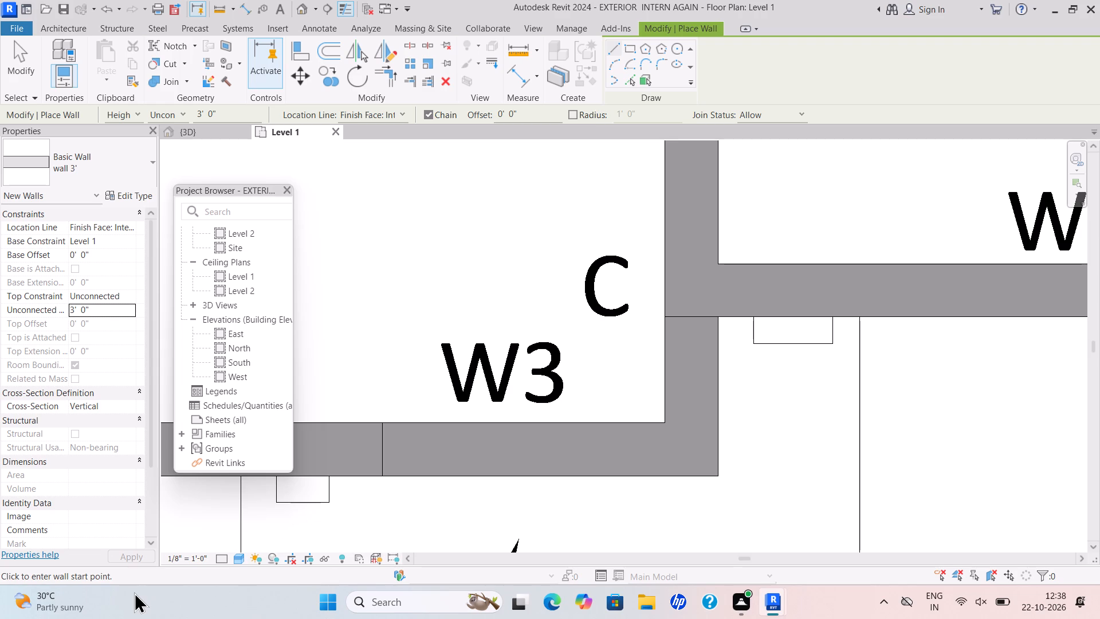
{"action": "scroll", "coordinate": [77, 596], "scroll_direction": "down", "scroll_amount": 14}
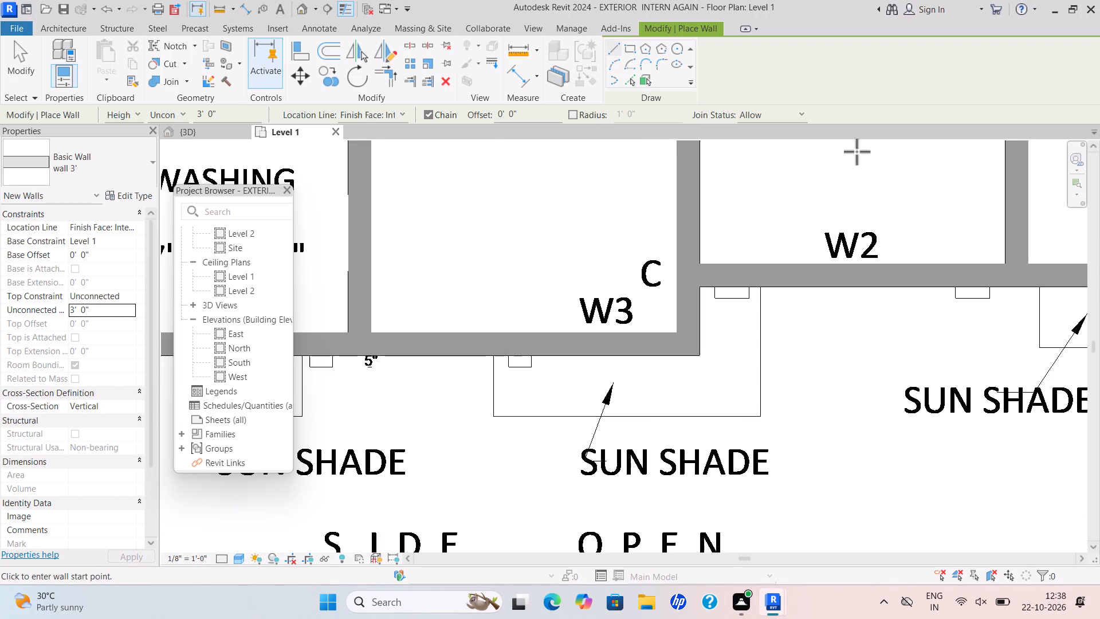
{"action": "scroll", "coordinate": [857, 151], "scroll_direction": "down", "scroll_amount": 14}
{"action": "middle_click_drag", "start_coordinate": [804, 304], "coordinate": [681, 491]}
{"action": "scroll", "coordinate": [682, 490], "scroll_direction": "down", "scroll_amount": 1}
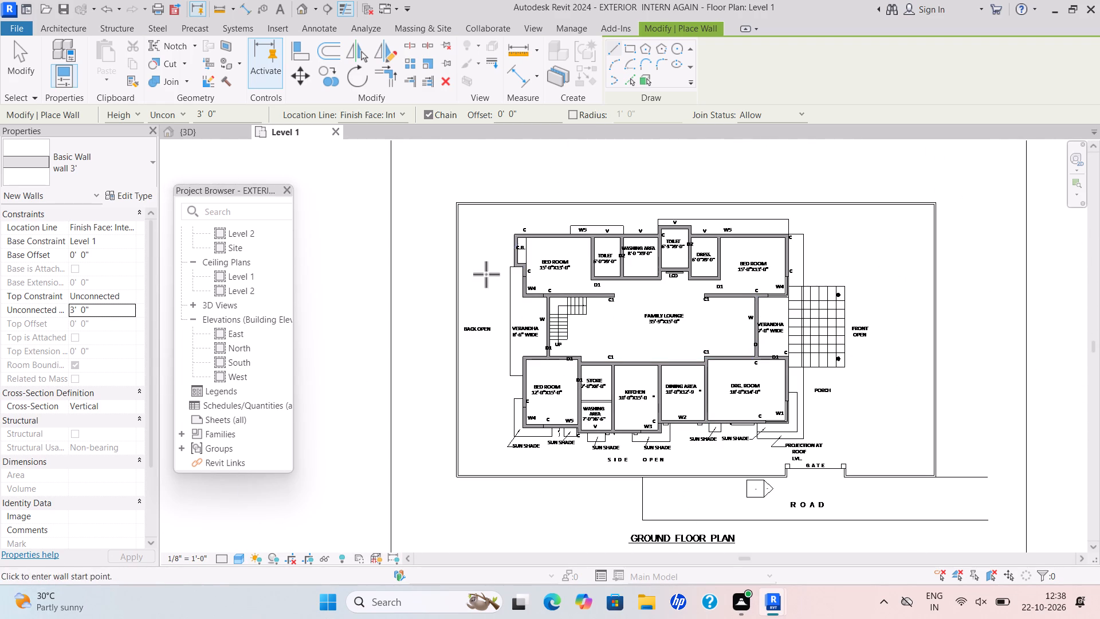
{"action": "scroll", "coordinate": [798, 295], "scroll_direction": "up", "scroll_amount": 12}
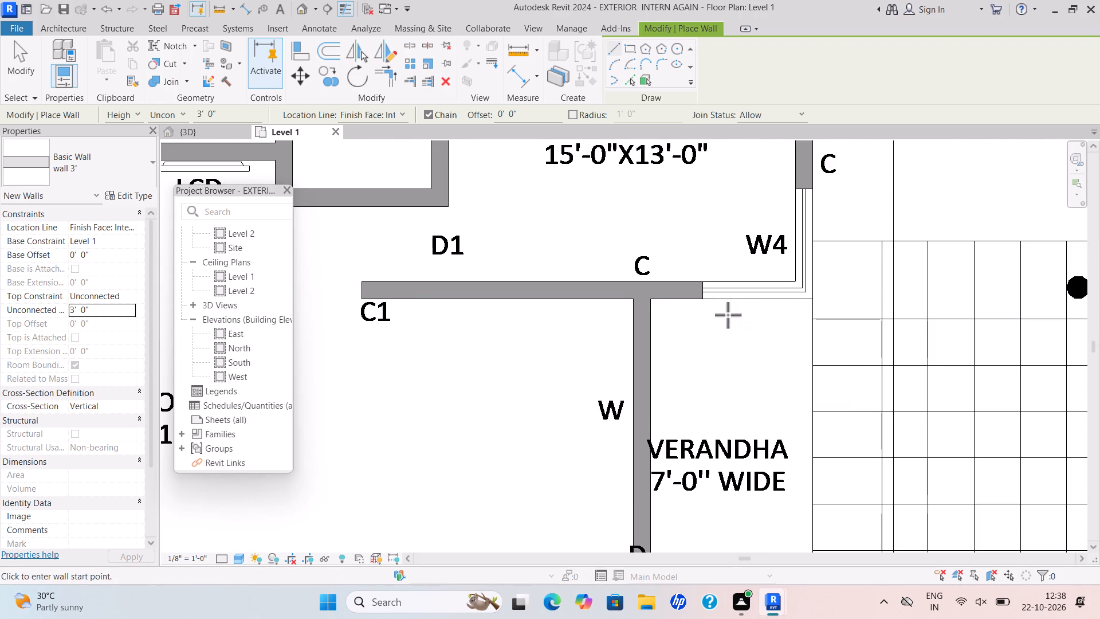
{"action": "scroll", "coordinate": [718, 288], "scroll_direction": "up", "scroll_amount": 4}
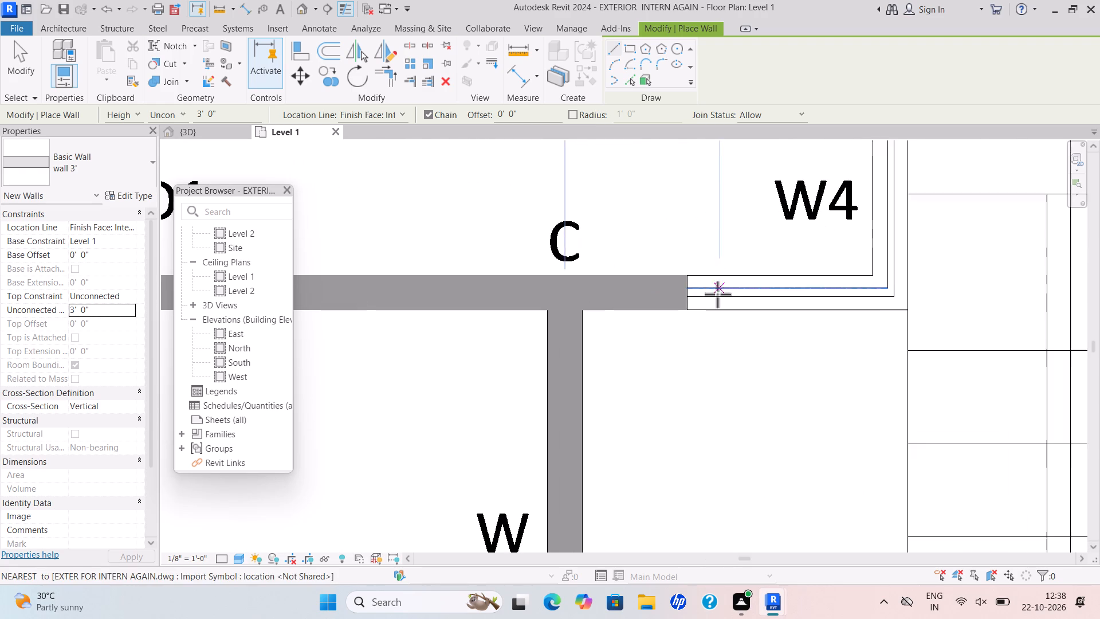
{"action": "scroll", "coordinate": [717, 294], "scroll_direction": "up", "scroll_amount": 6}
{"action": "left_click", "coordinate": [674, 305]}
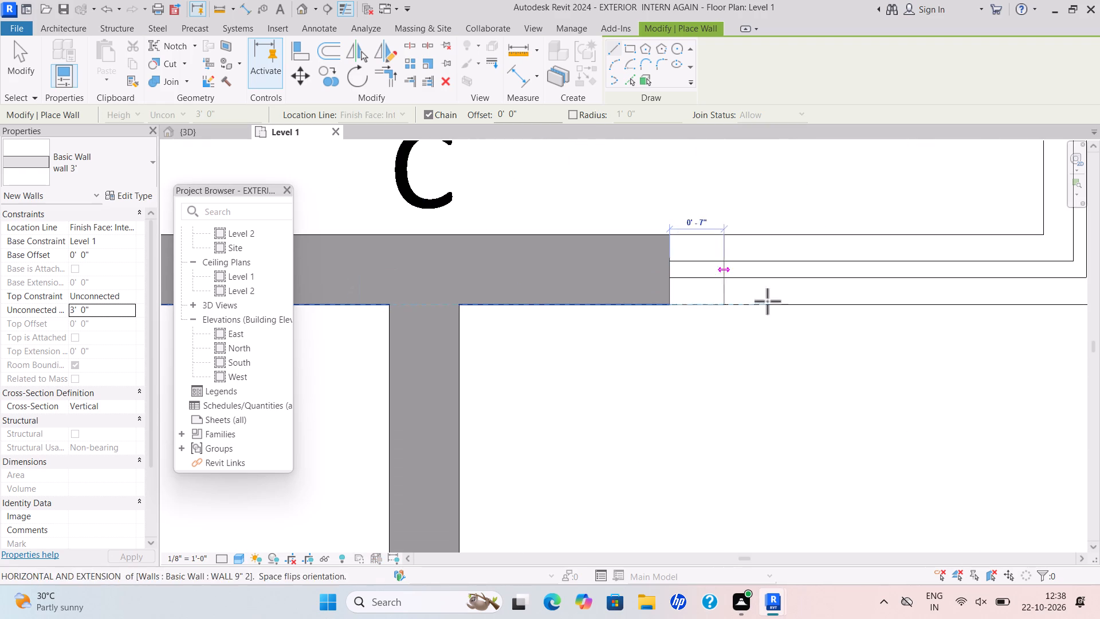
{"action": "scroll", "coordinate": [992, 300], "scroll_direction": "down", "scroll_amount": 3}
{"action": "middle_click_drag", "start_coordinate": [985, 296], "coordinate": [821, 284]}
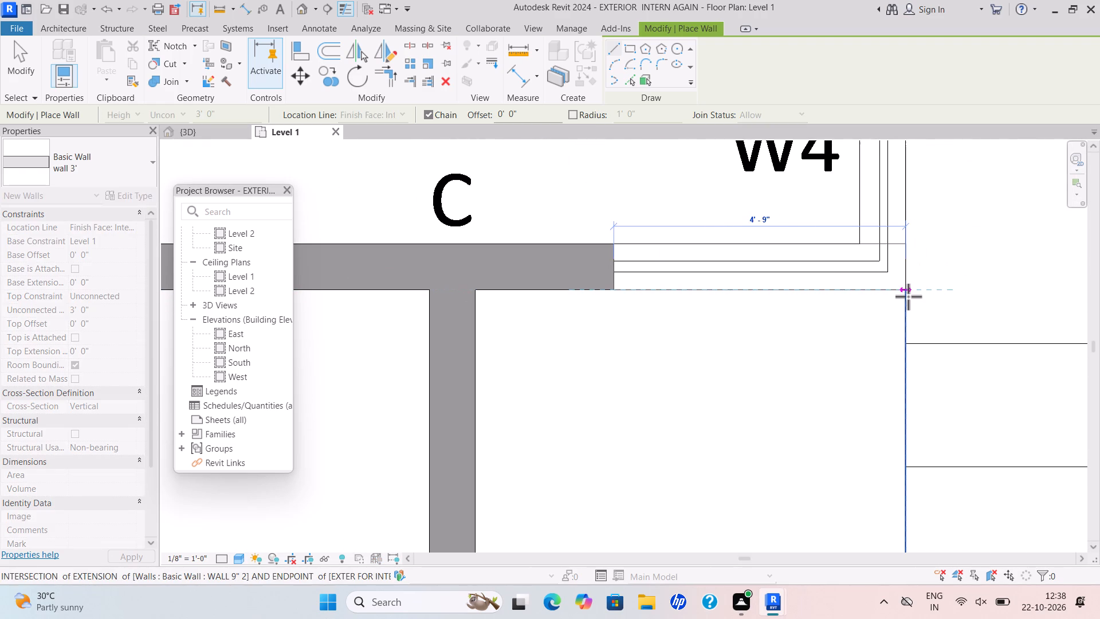
{"action": "left_click", "coordinate": [909, 295]}
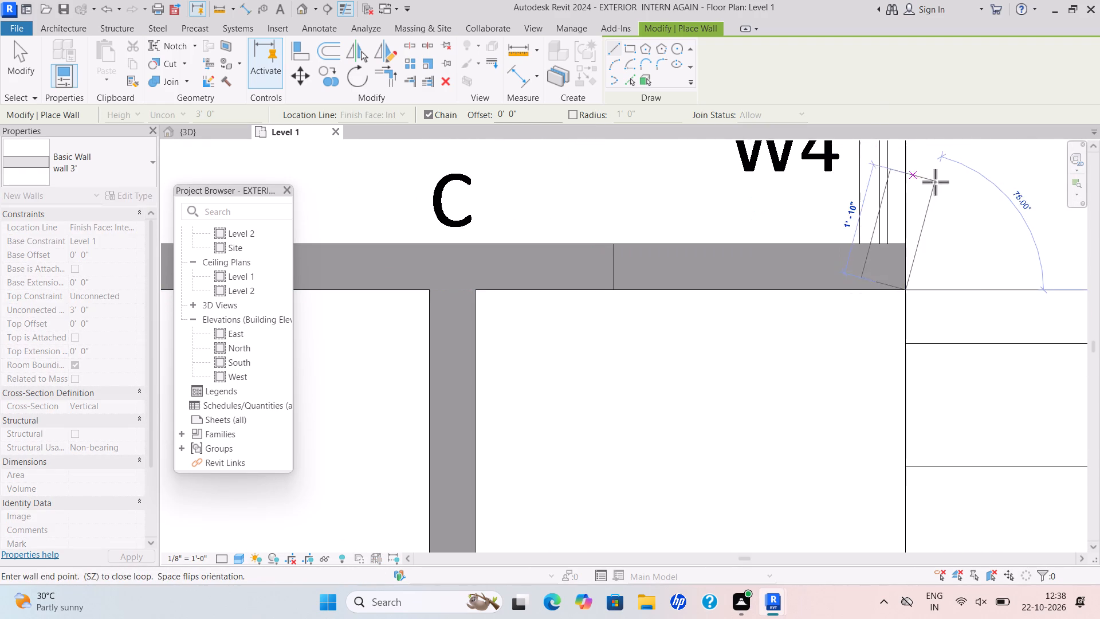
Continue the wall 3' wall along the front side of the same W4 corner window to the end of the existing bedroom wall.
{"action": "scroll", "coordinate": [929, 180], "scroll_direction": "down", "scroll_amount": 3}
{"action": "middle_click_drag", "start_coordinate": [910, 205], "coordinate": [889, 326]}
{"action": "scroll", "coordinate": [885, 187], "scroll_direction": "up", "scroll_amount": 11}
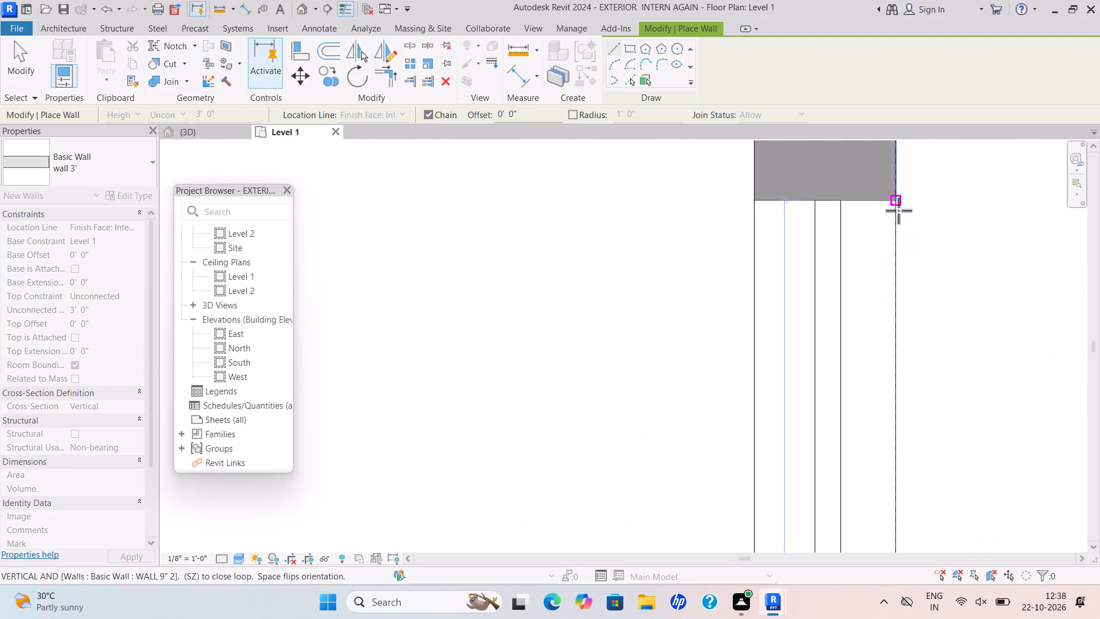
{"action": "left_click", "coordinate": [893, 197]}
{"action": "key", "text": "Escape"}
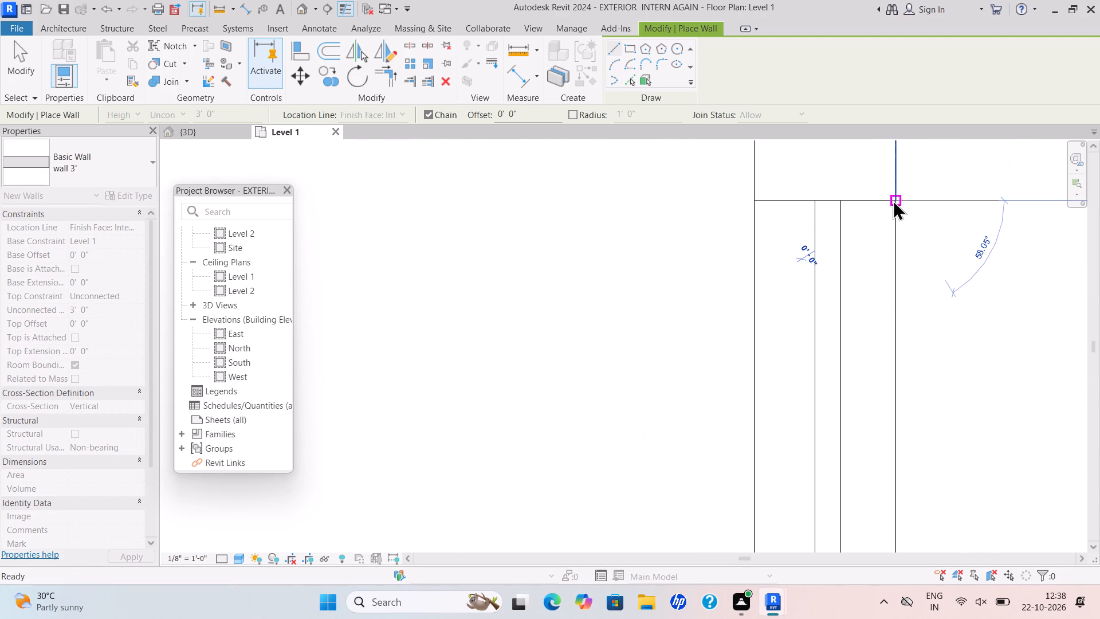
Examine the corner window sill walls in the 3D view and return to the Level 1 floor plan.
{"action": "scroll", "coordinate": [883, 252], "scroll_direction": "down", "scroll_amount": 20}
{"action": "middle_click_drag", "start_coordinate": [863, 250], "coordinate": [722, 304]}
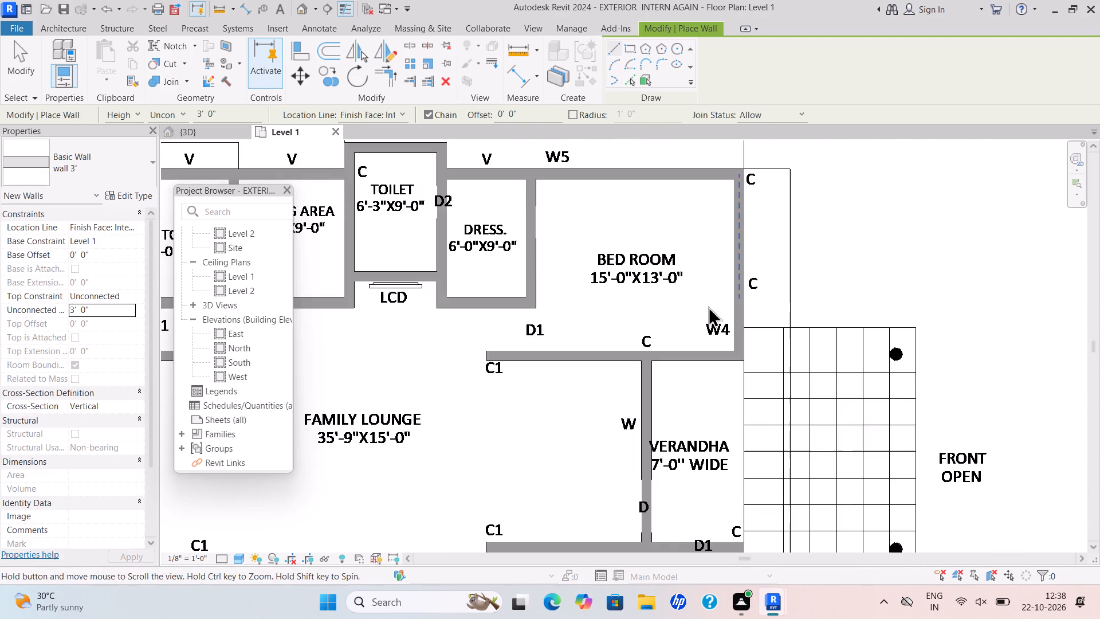
{"action": "scroll", "coordinate": [876, 171], "scroll_direction": "down", "scroll_amount": 5}
{"action": "middle_click_drag", "start_coordinate": [797, 245], "coordinate": [914, 172]}
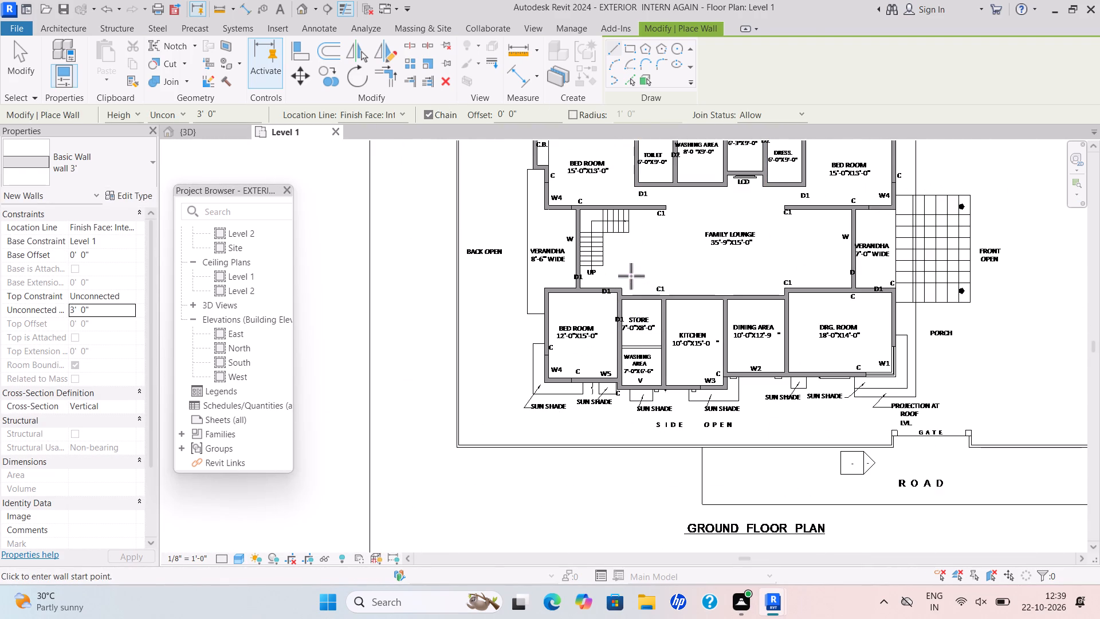
{"action": "left_click", "coordinate": [205, 132]}
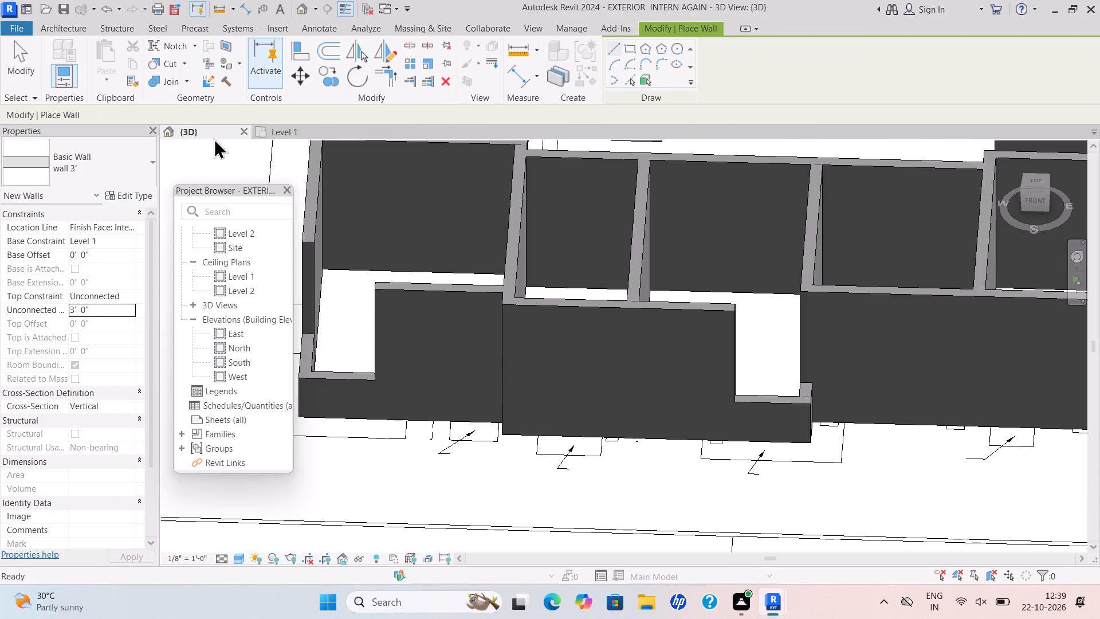
{"action": "scroll", "coordinate": [498, 295], "scroll_direction": "down", "scroll_amount": 2}
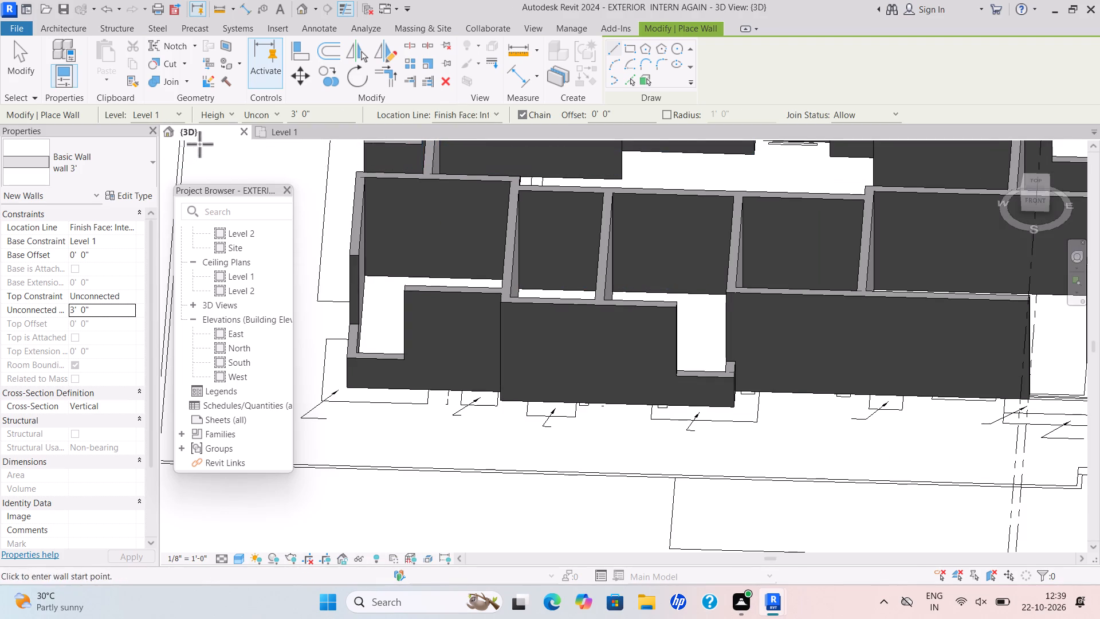
{"action": "left_click", "coordinate": [294, 124]}
{"action": "left_click", "coordinate": [286, 124]}
{"action": "left_click", "coordinate": [285, 130]}
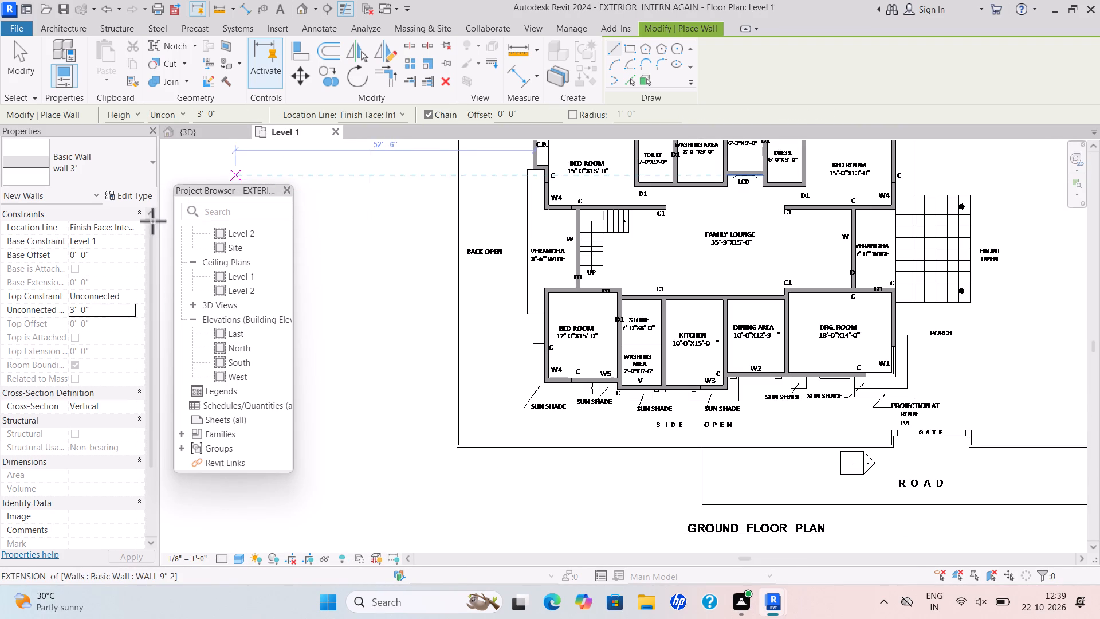
Set the base offset of the new wall 3' walls to -3' 0".
{"action": "left_click", "coordinate": [124, 244]}
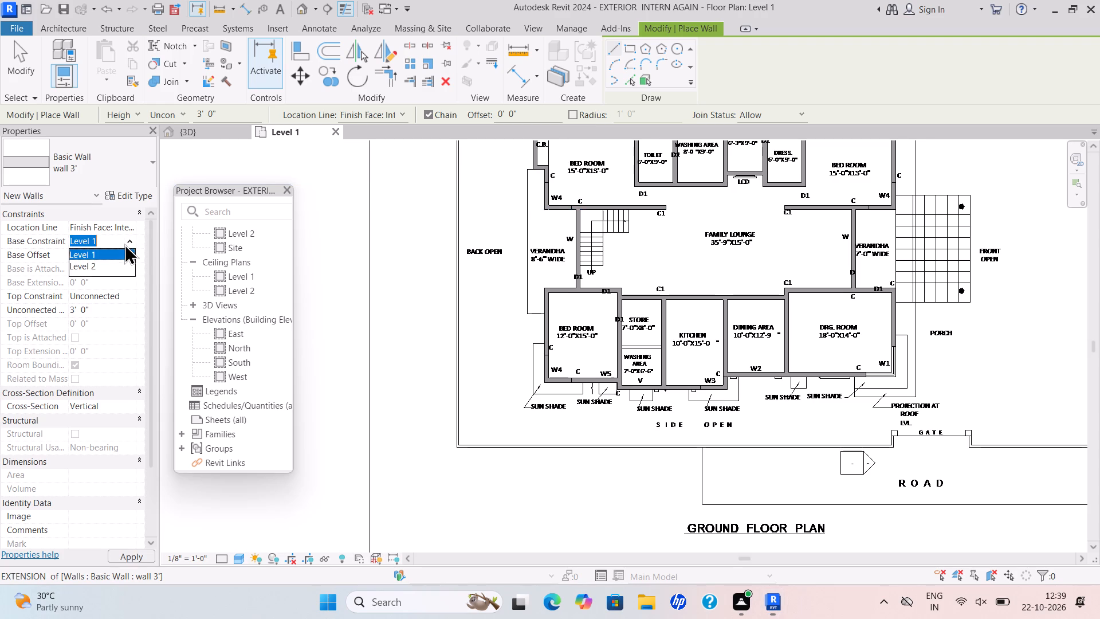
{"action": "left_click", "coordinate": [124, 258]}
{"action": "left_click_drag", "start_coordinate": [113, 253], "coordinate": [90, 264]}
{"action": "key", "text": "BackSpace"}
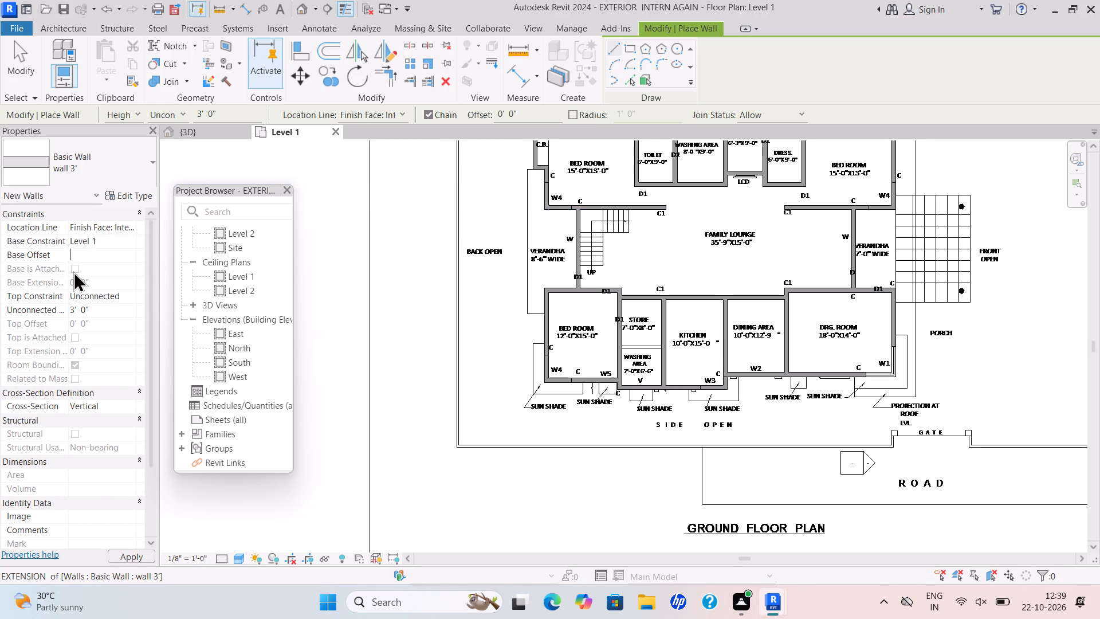
{"action": "type", "text": "-3'"}
{"action": "key", "text": "Return"}
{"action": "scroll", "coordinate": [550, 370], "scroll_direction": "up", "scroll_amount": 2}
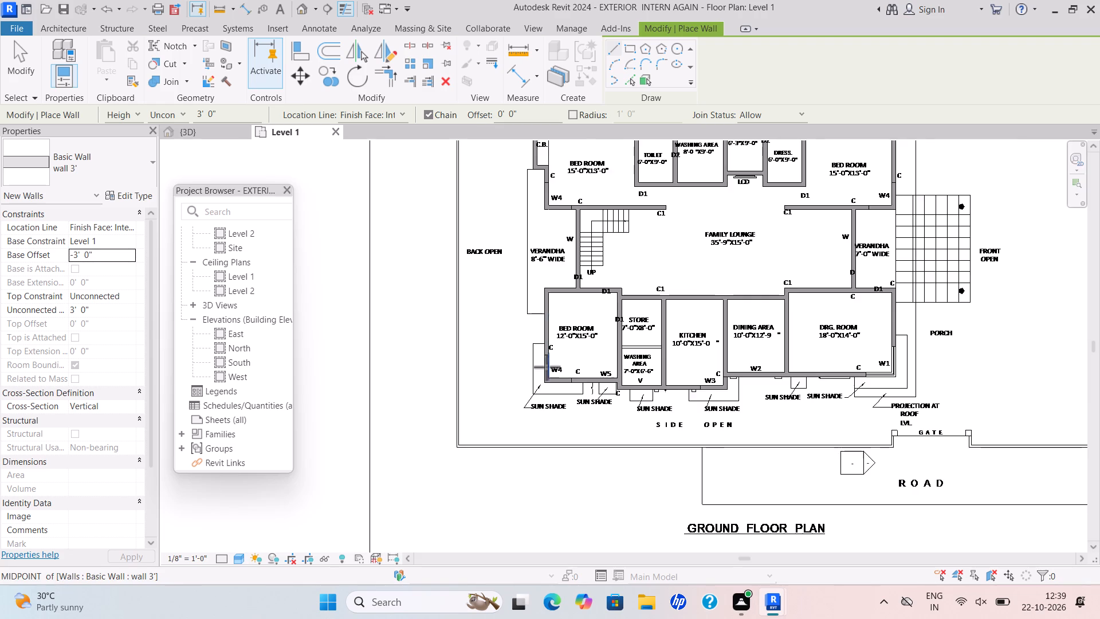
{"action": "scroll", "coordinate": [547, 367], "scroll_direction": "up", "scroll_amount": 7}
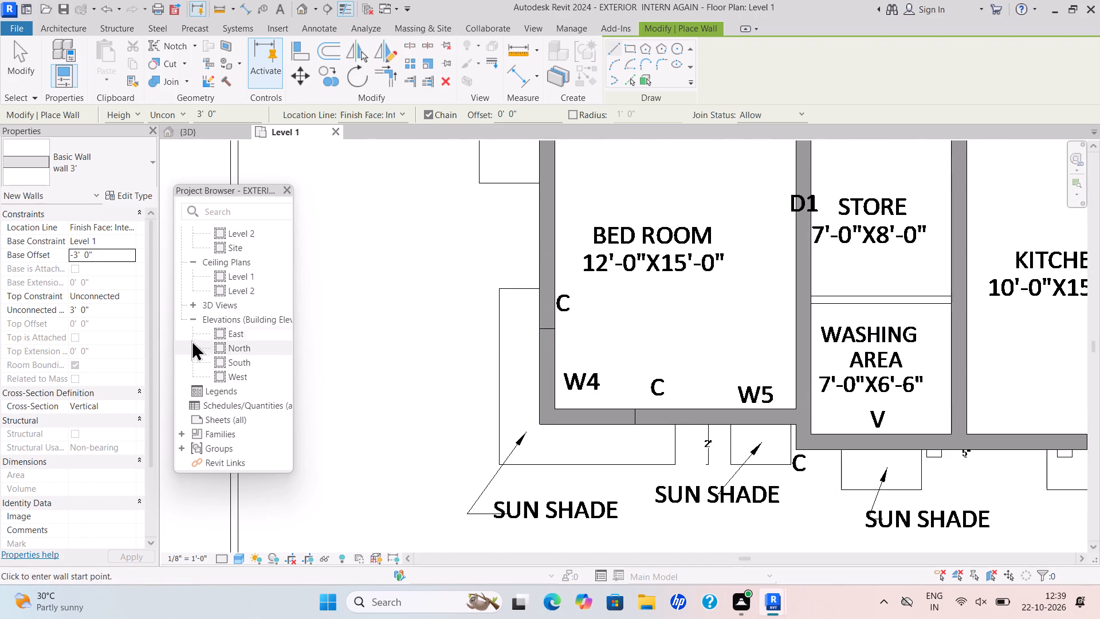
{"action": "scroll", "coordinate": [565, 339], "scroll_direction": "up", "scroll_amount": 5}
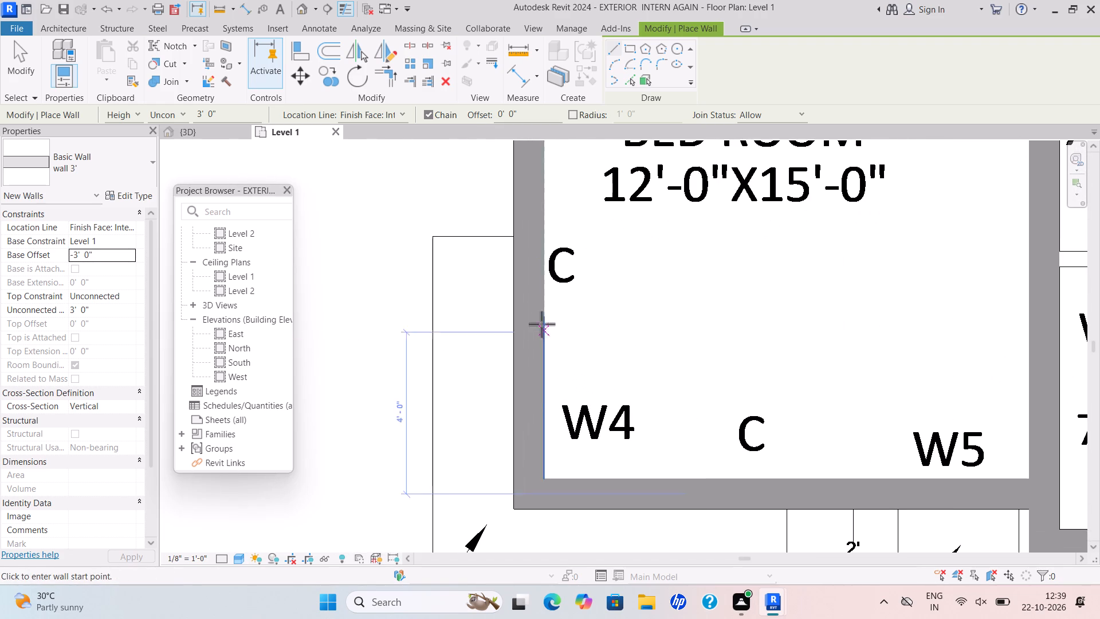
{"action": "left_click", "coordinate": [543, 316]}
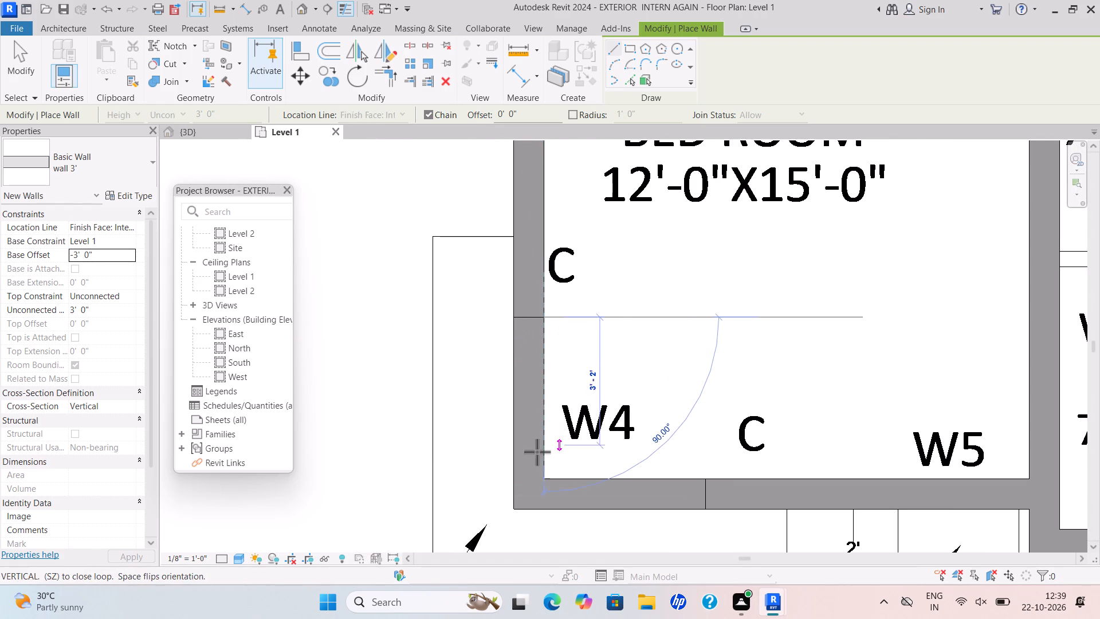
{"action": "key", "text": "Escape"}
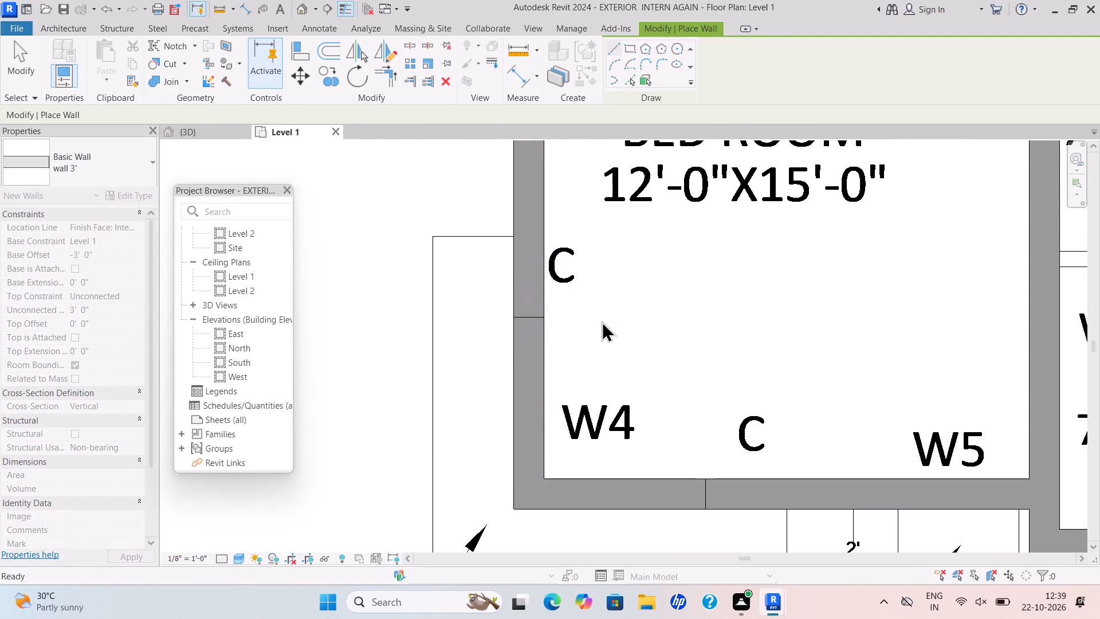
On the Level 2 floor plan, draw a 4'-9" wall 3' wall along the back side of the 12'-0"X15'-0" bedroom's W4 corner window.
{"action": "double_click", "coordinate": [249, 232]}
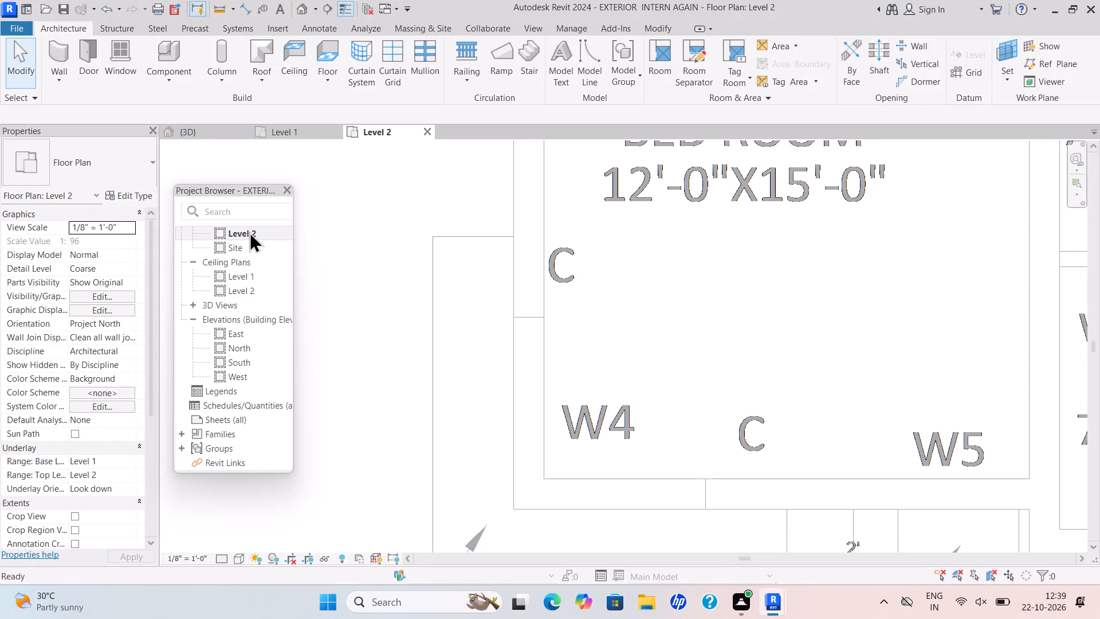
{"action": "scroll", "coordinate": [479, 292], "scroll_direction": "down", "scroll_amount": 13}
{"action": "scroll", "coordinate": [478, 300], "scroll_direction": "up", "scroll_amount": 3}
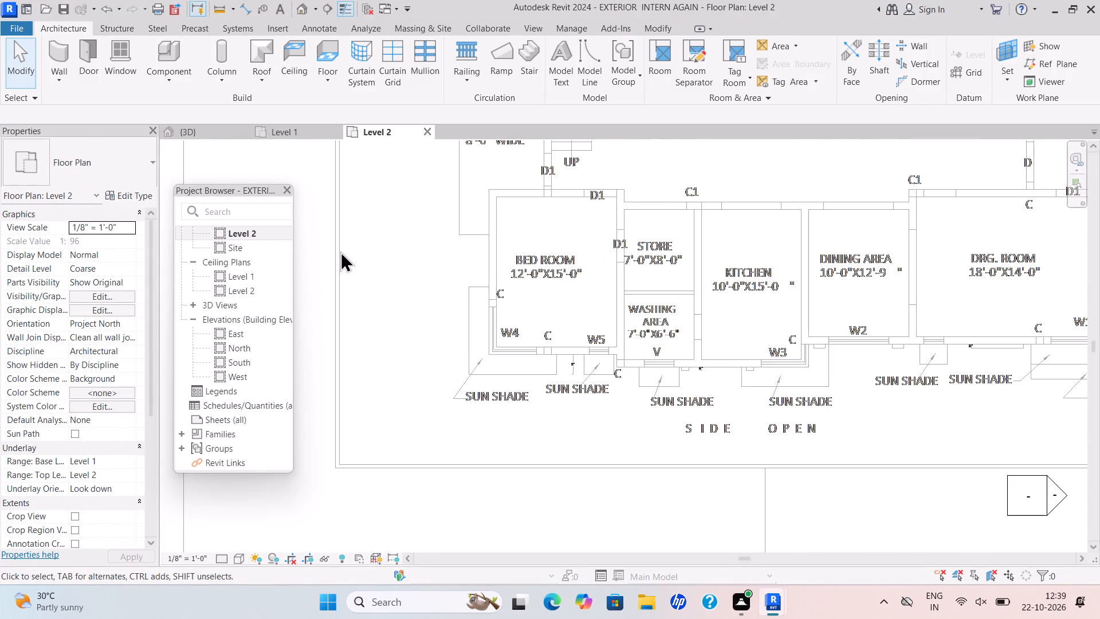
{"action": "left_click", "coordinate": [64, 70]}
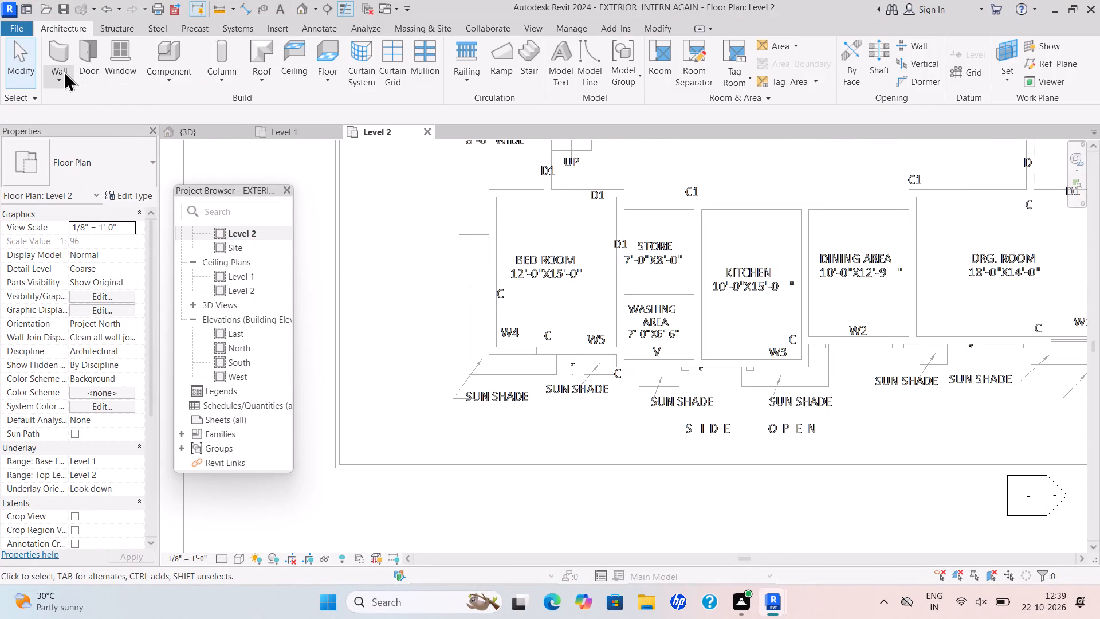
{"action": "left_click", "coordinate": [95, 104]}
{"action": "scroll", "coordinate": [497, 310], "scroll_direction": "up", "scroll_amount": 8}
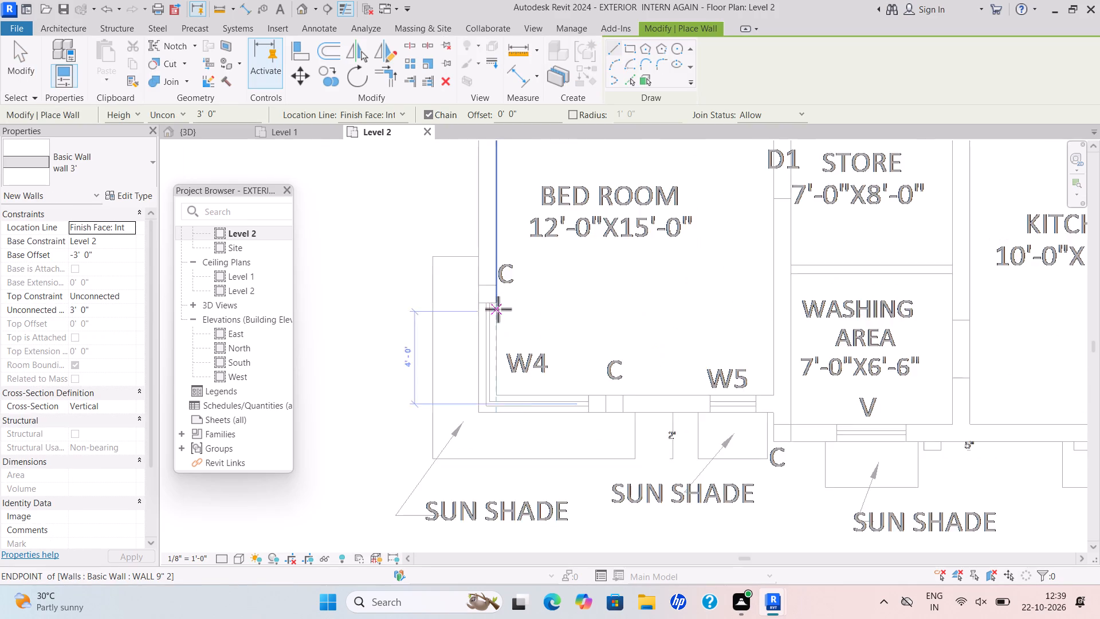
{"action": "scroll", "coordinate": [498, 309], "scroll_direction": "up", "scroll_amount": 3}
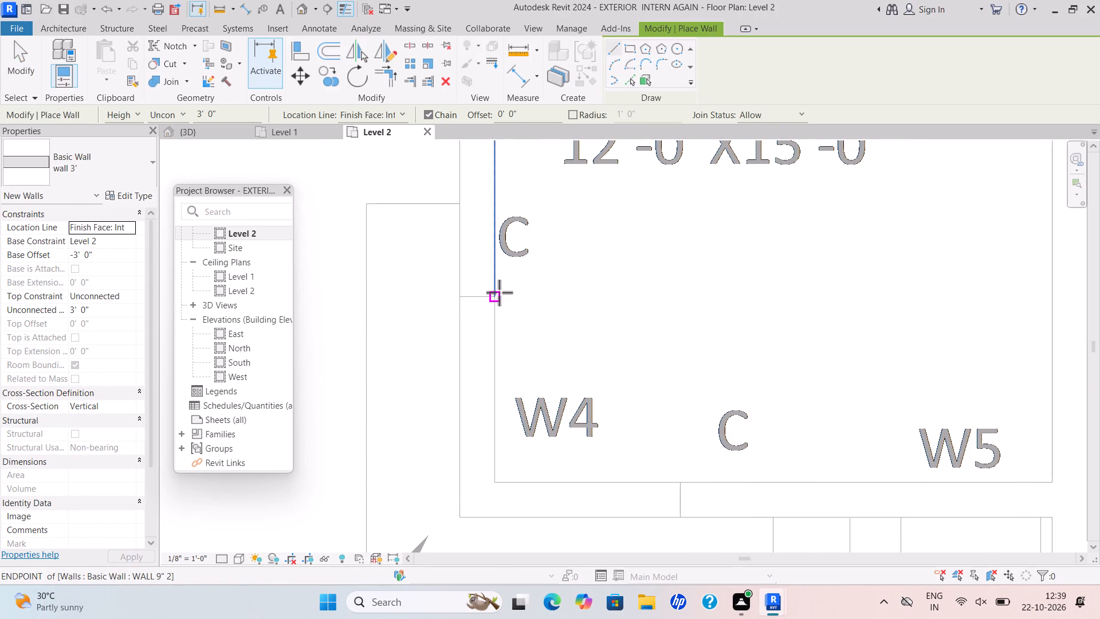
{"action": "left_click", "coordinate": [499, 292]}
{"action": "key", "text": "space"}
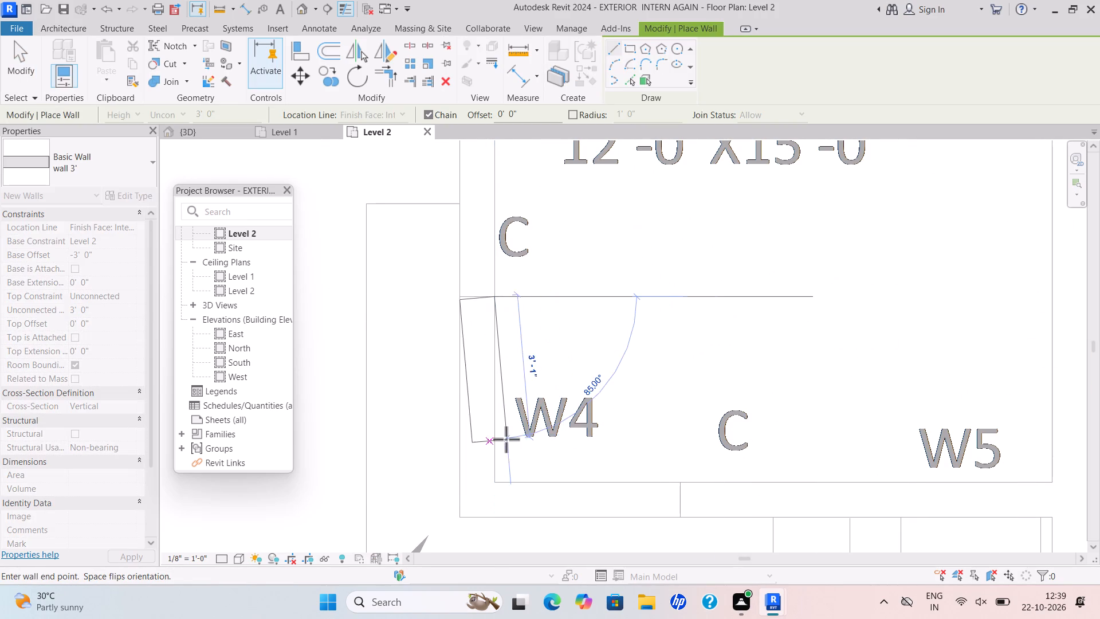
{"action": "scroll", "coordinate": [481, 510], "scroll_direction": "down", "scroll_amount": 4}
{"action": "middle_click_drag", "start_coordinate": [484, 506], "coordinate": [499, 355]}
{"action": "scroll", "coordinate": [504, 371], "scroll_direction": "up", "scroll_amount": 8}
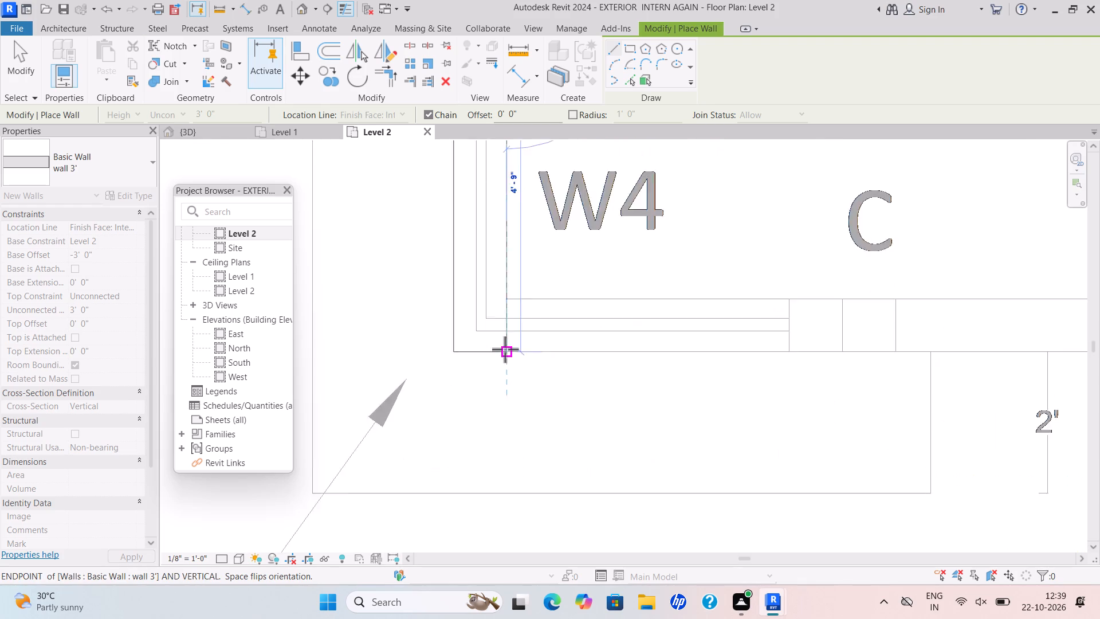
{"action": "scroll", "coordinate": [505, 349], "scroll_direction": "up", "scroll_amount": 4}
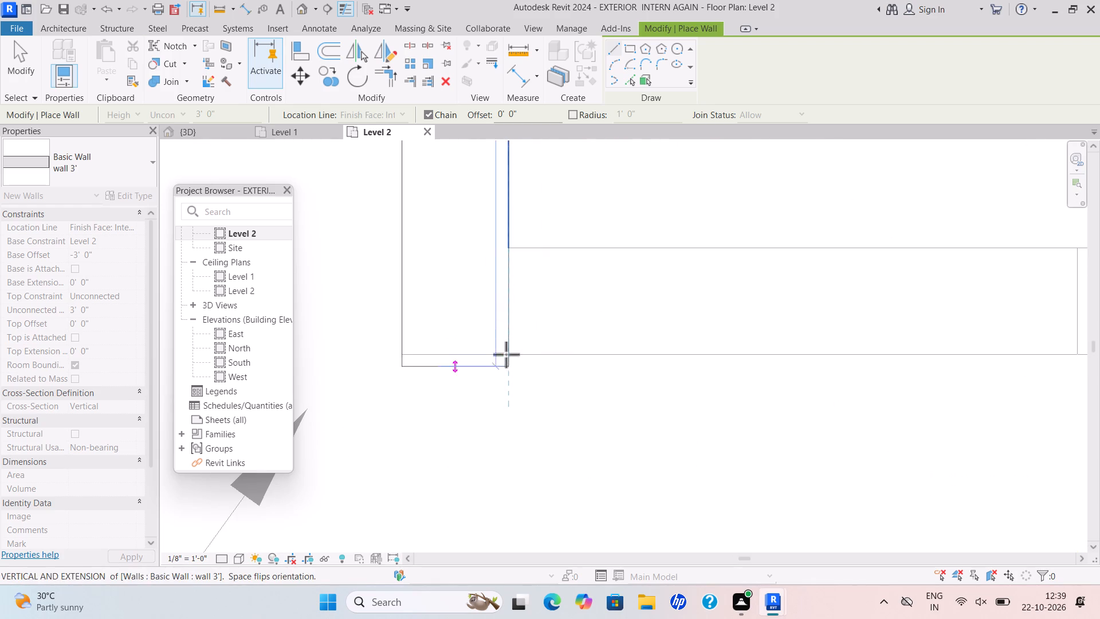
{"action": "left_click", "coordinate": [511, 354]}
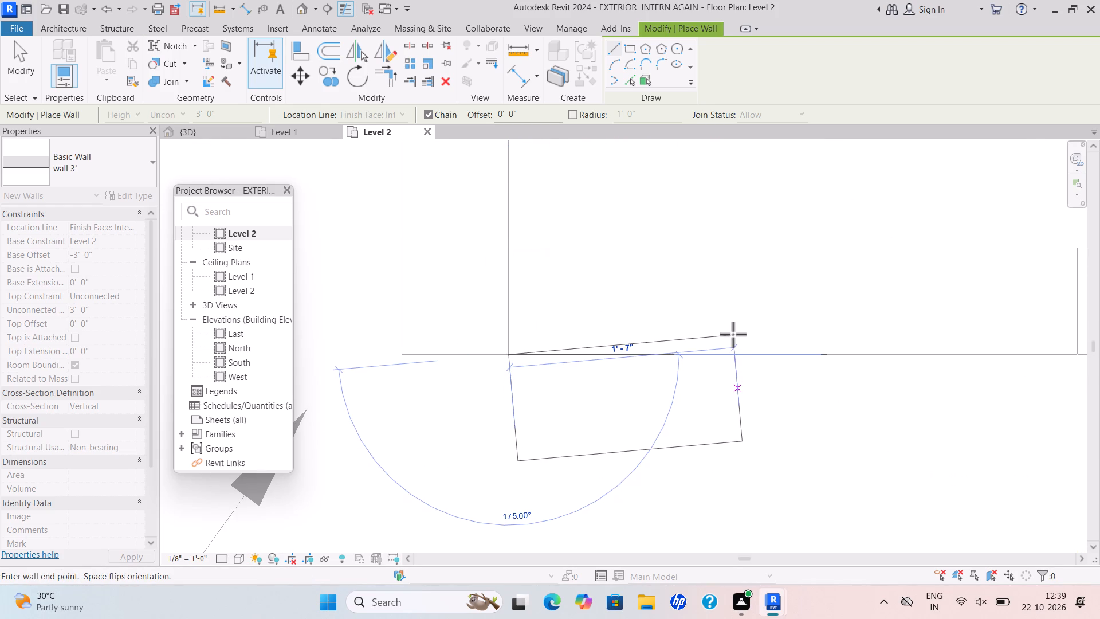
Continue the wall 3' wall 4'-0" along the other side of the W4 corner window to the existing wall end near C.
{"action": "key", "text": "space"}
{"action": "scroll", "coordinate": [796, 333], "scroll_direction": "down", "scroll_amount": 6}
{"action": "middle_click_drag", "start_coordinate": [796, 330], "coordinate": [549, 321]}
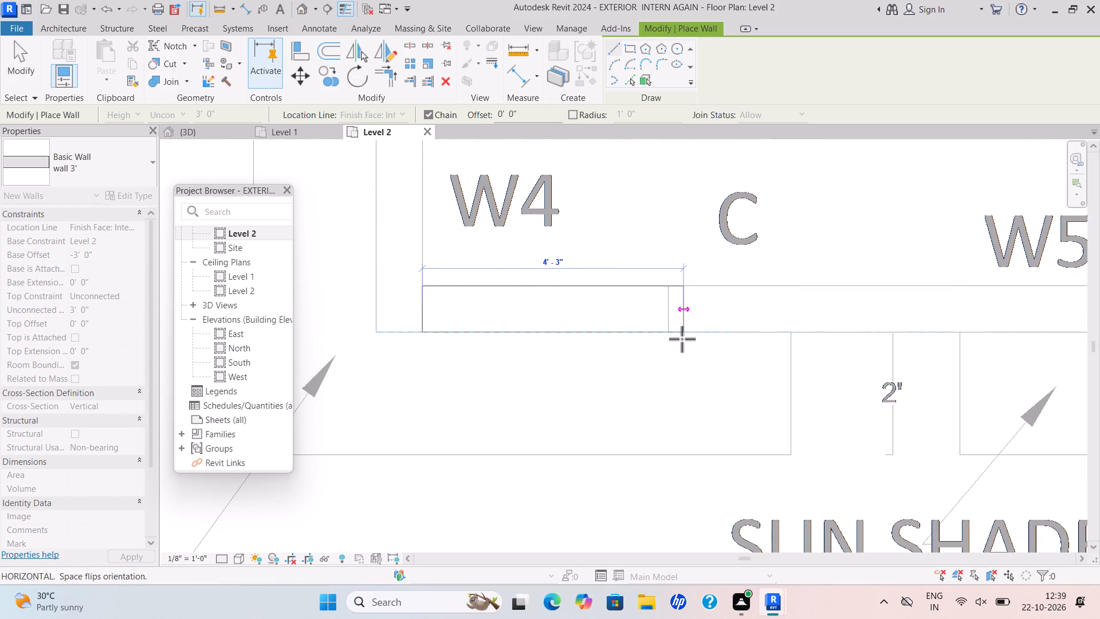
{"action": "scroll", "coordinate": [669, 336], "scroll_direction": "up", "scroll_amount": 5}
{"action": "left_click", "coordinate": [665, 334]}
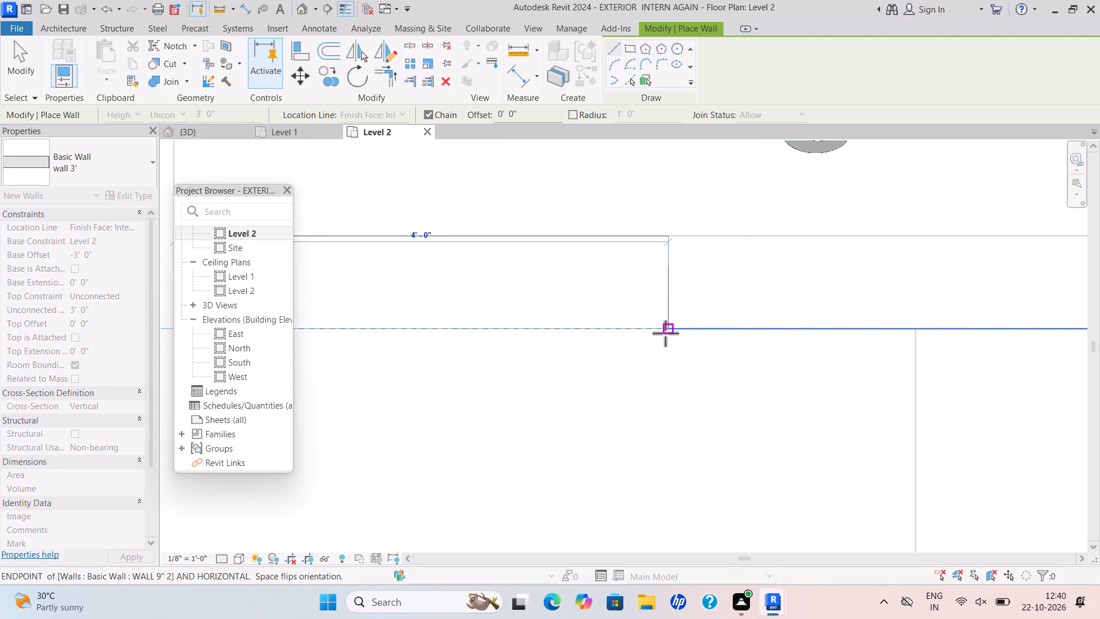
{"action": "key", "text": "Escape"}
Draw wall 3' walls around the kitchen's W3 corner window, from the existing wall end via the outer corner to the dining area wall.
{"action": "scroll", "coordinate": [504, 369], "scroll_direction": "down", "scroll_amount": 7}
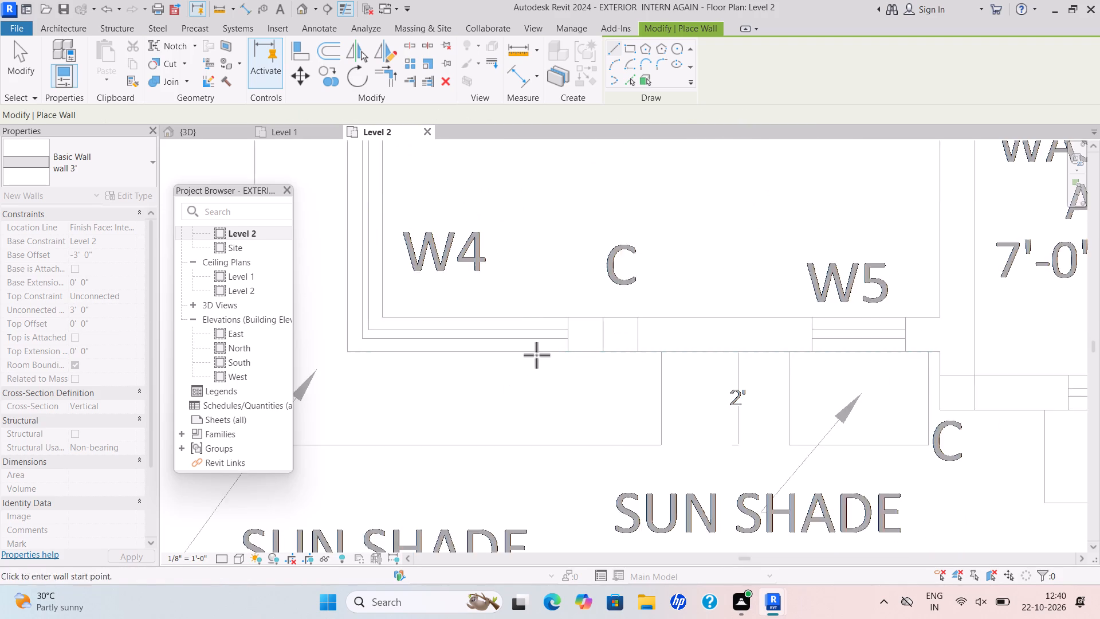
{"action": "scroll", "coordinate": [536, 355], "scroll_direction": "down", "scroll_amount": 7}
{"action": "scroll", "coordinate": [739, 395], "scroll_direction": "down", "scroll_amount": 4}
{"action": "middle_click_drag", "start_coordinate": [700, 383], "coordinate": [477, 366]}
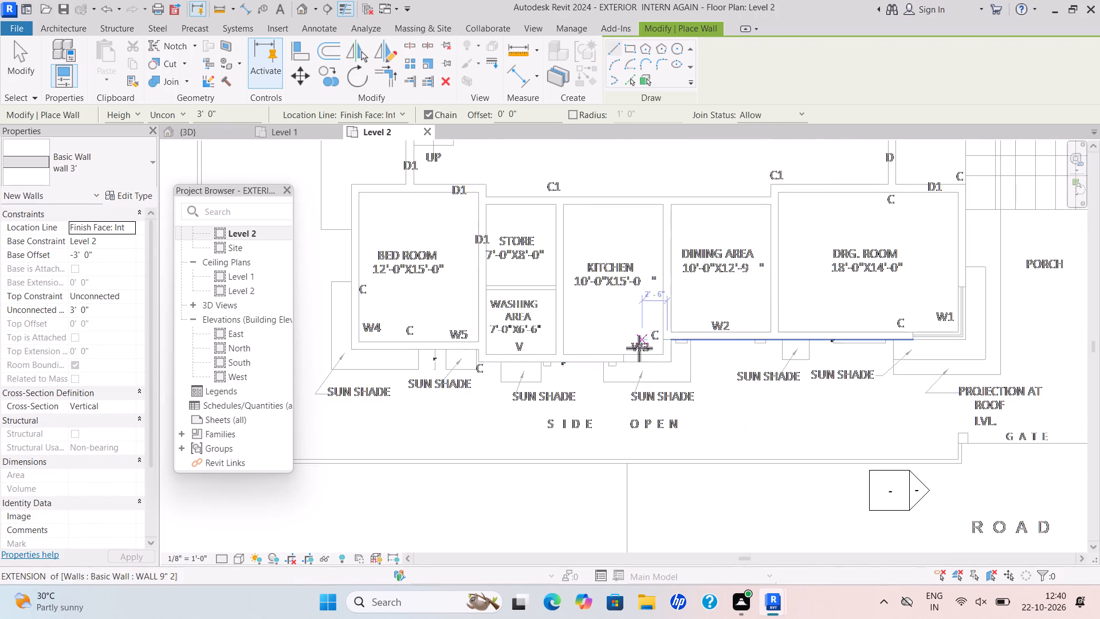
{"action": "scroll", "coordinate": [630, 373], "scroll_direction": "up", "scroll_amount": 10}
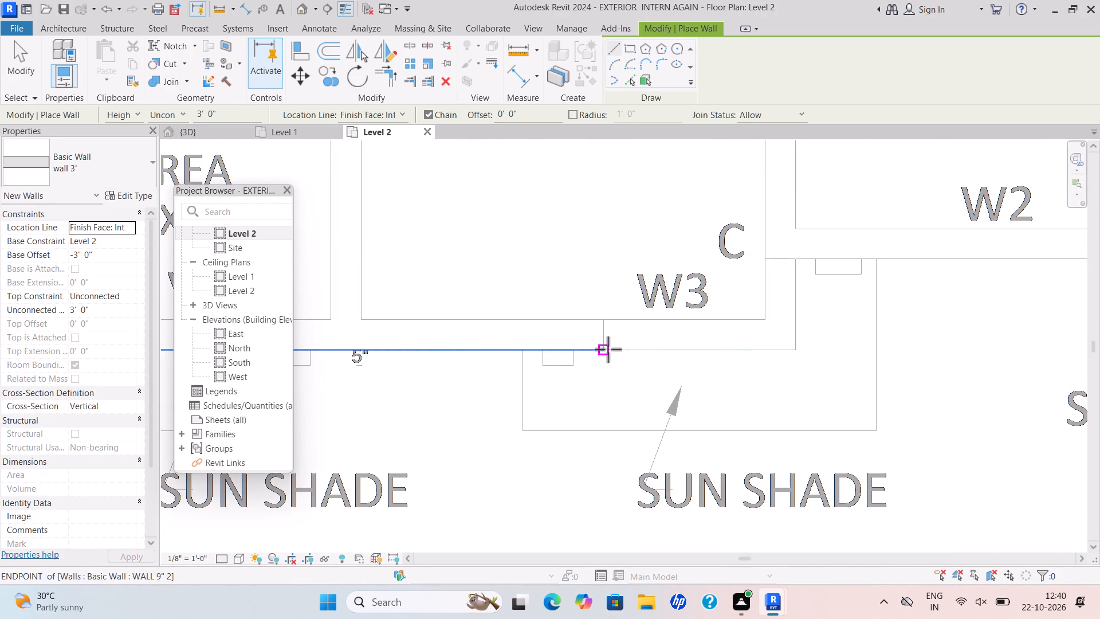
{"action": "left_click_drag", "start_coordinate": [607, 348], "coordinate": [612, 351]}
{"action": "left_click_drag", "start_coordinate": [799, 351], "coordinate": [793, 338]}
{"action": "scroll", "coordinate": [796, 283], "scroll_direction": "down", "scroll_amount": 5}
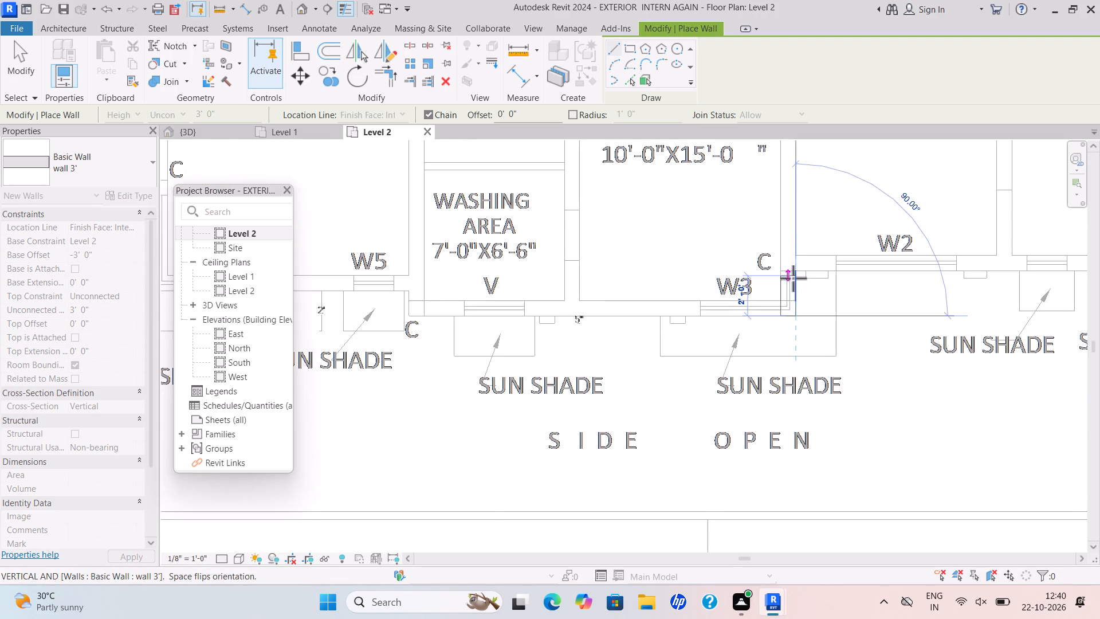
{"action": "scroll", "coordinate": [795, 277], "scroll_direction": "up", "scroll_amount": 11}
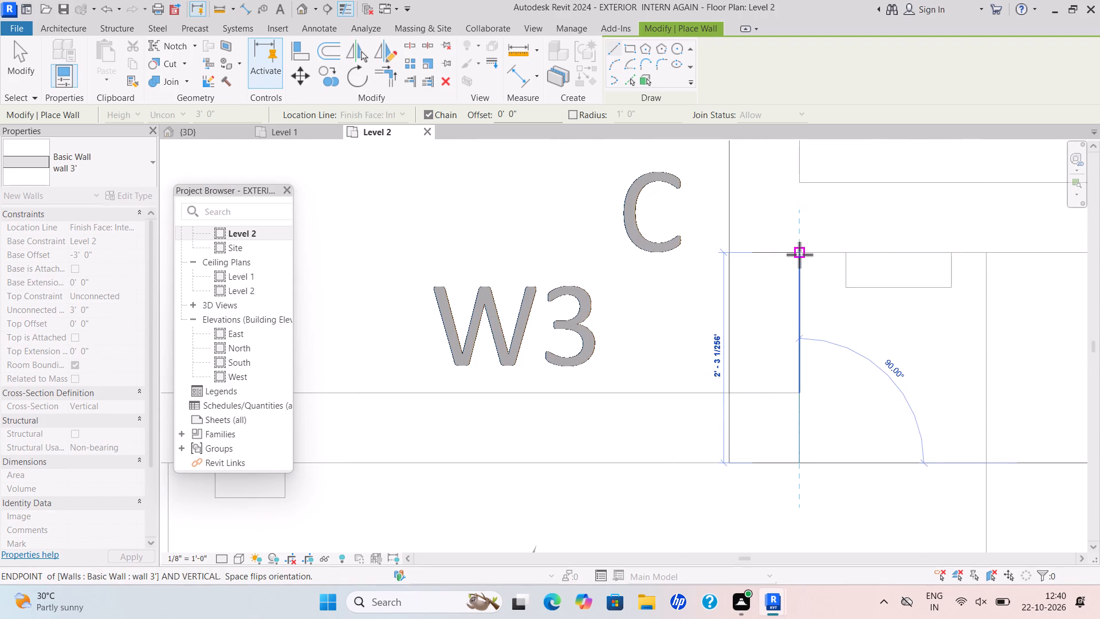
{"action": "left_click", "coordinate": [799, 254]}
{"action": "key", "text": "Escape"}
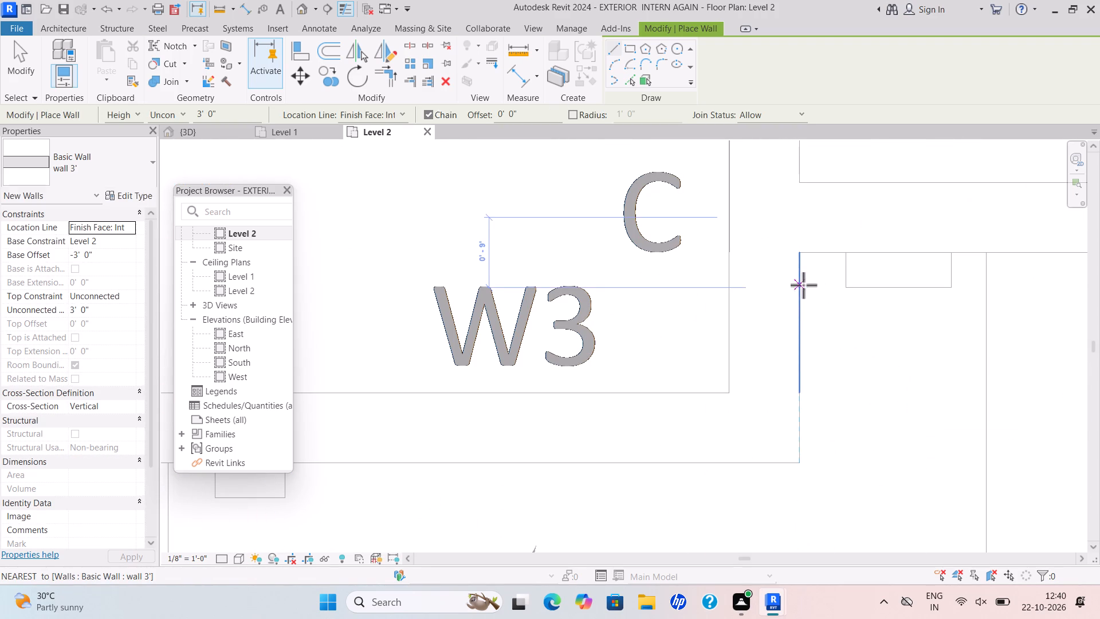
Draw a 5'-3" wall 3' wall along the side-open face of the drawing room's W1 window, from the wall end to the outer corner.
{"action": "scroll", "coordinate": [780, 281], "scroll_direction": "down", "scroll_amount": 12}
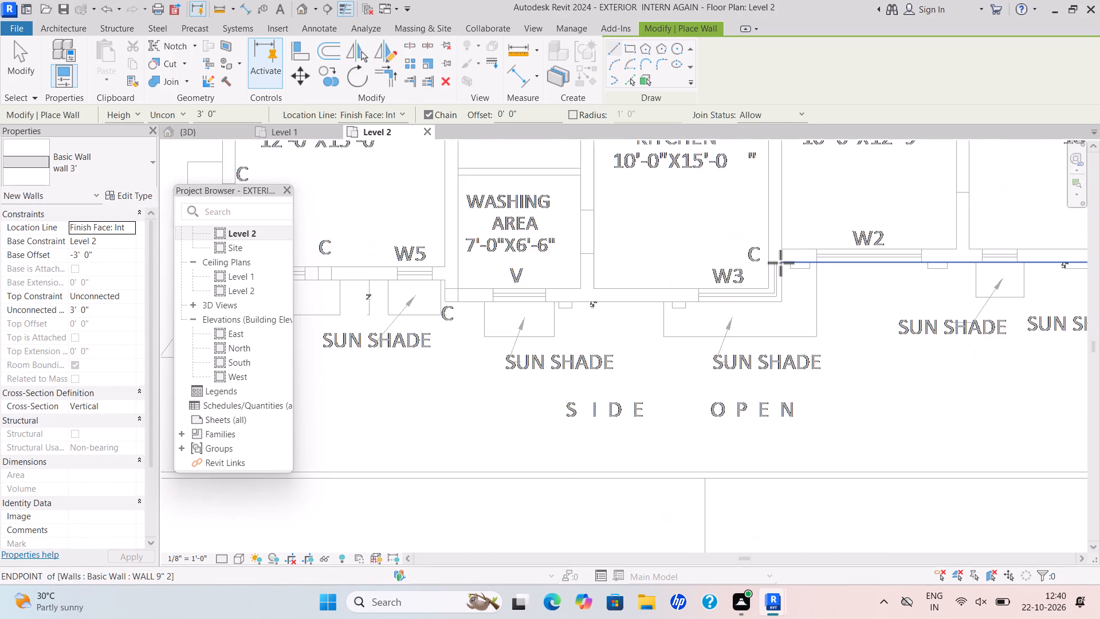
{"action": "scroll", "coordinate": [780, 263], "scroll_direction": "down", "scroll_amount": 4}
{"action": "middle_click_drag", "start_coordinate": [816, 279], "coordinate": [612, 279]}
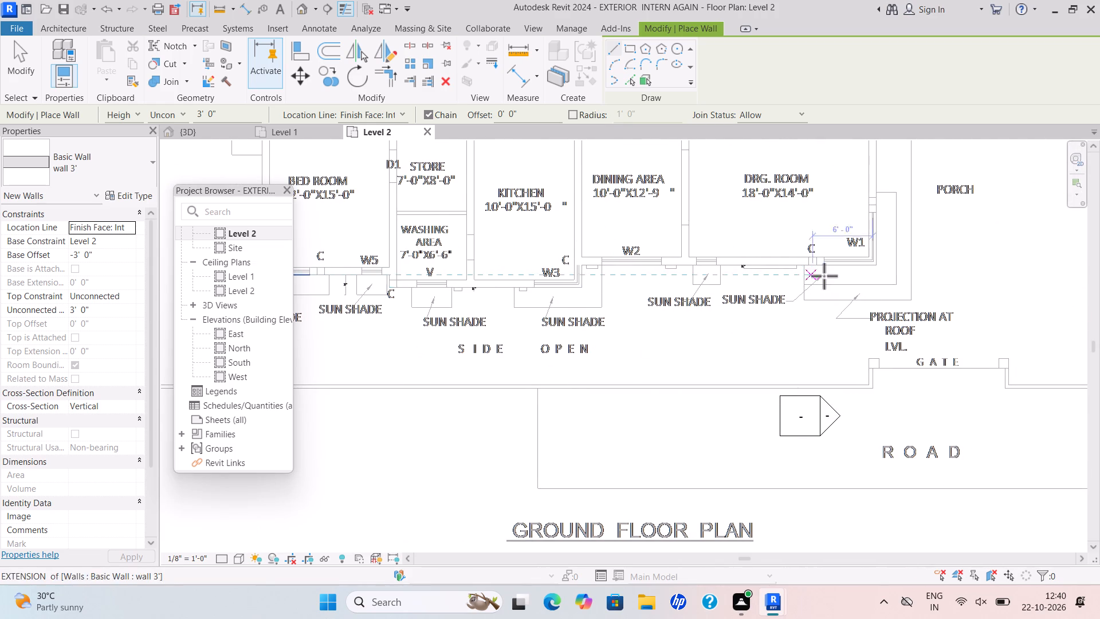
{"action": "middle_click_drag", "start_coordinate": [854, 264], "coordinate": [624, 307]}
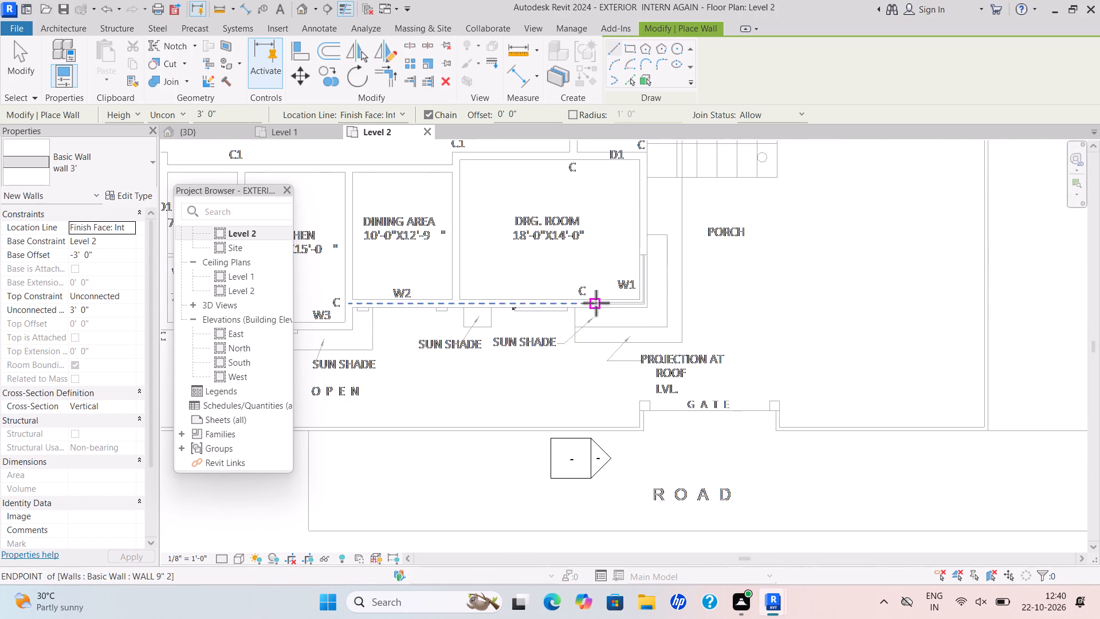
{"action": "scroll", "coordinate": [596, 304], "scroll_direction": "up", "scroll_amount": 16}
{"action": "left_click", "coordinate": [581, 318]}
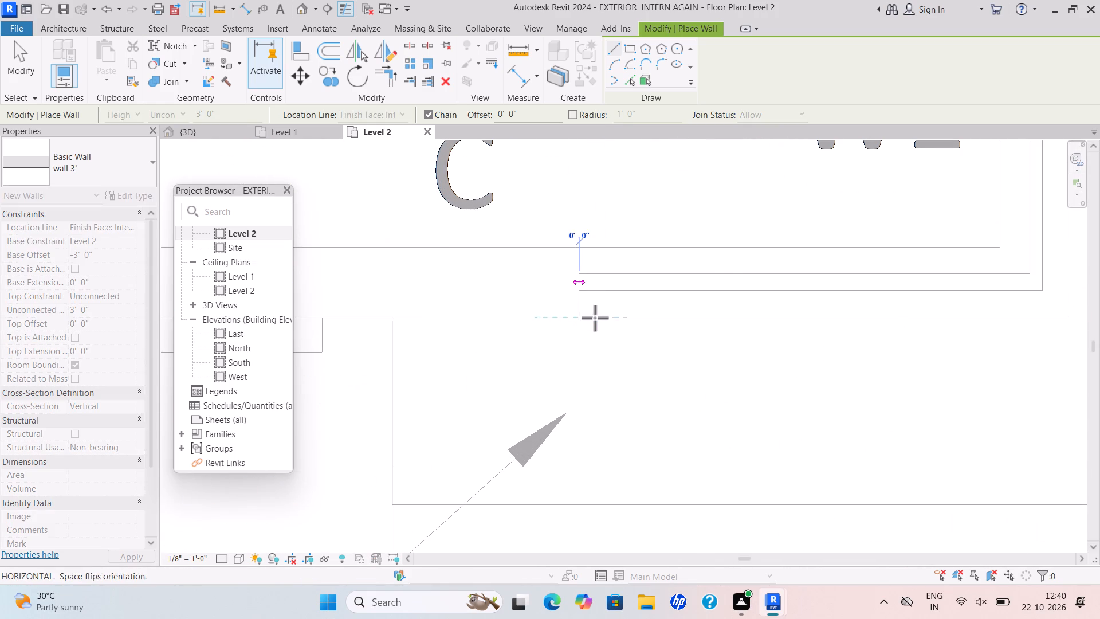
{"action": "scroll", "coordinate": [860, 298], "scroll_direction": "down", "scroll_amount": 3}
{"action": "middle_click_drag", "start_coordinate": [829, 297], "coordinate": [541, 297]}
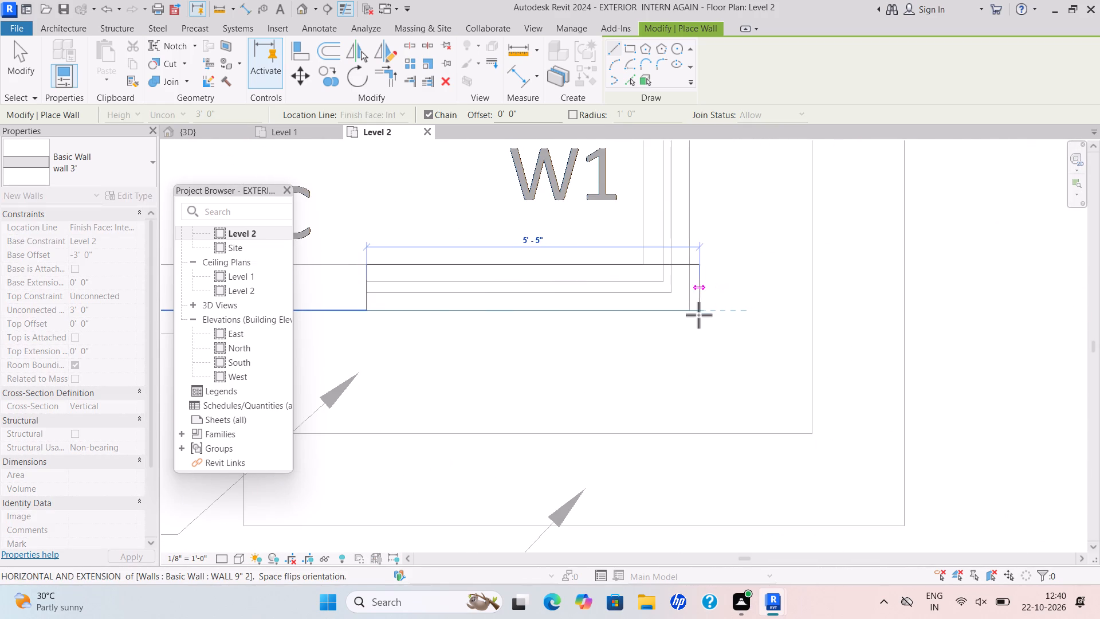
{"action": "scroll", "coordinate": [684, 306], "scroll_direction": "up", "scroll_amount": 6}
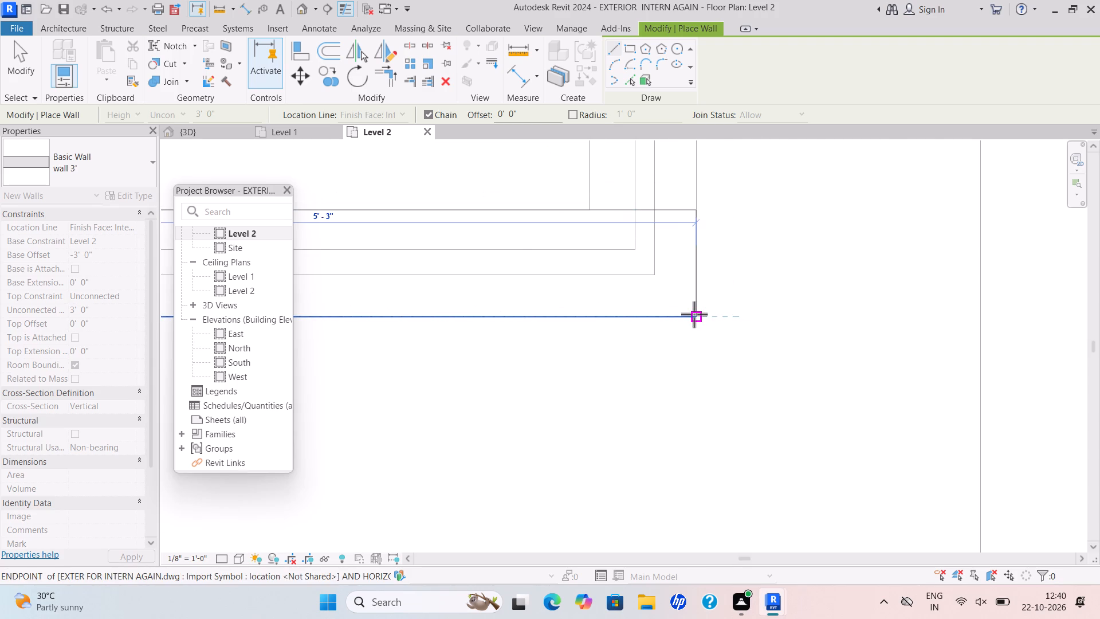
{"action": "left_click", "coordinate": [693, 314]}
Continue the wall 3' wall along the porch side of the W1 corner window to the end of the existing drawing room wall.
{"action": "scroll", "coordinate": [684, 166], "scroll_direction": "down", "scroll_amount": 5}
{"action": "middle_click_drag", "start_coordinate": [684, 165], "coordinate": [636, 343]}
{"action": "scroll", "coordinate": [646, 156], "scroll_direction": "down", "scroll_amount": 1}
{"action": "middle_click_drag", "start_coordinate": [646, 159], "coordinate": [633, 336]}
{"action": "scroll", "coordinate": [646, 161], "scroll_direction": "down", "scroll_amount": 3}
{"action": "scroll", "coordinate": [639, 283], "scroll_direction": "up", "scroll_amount": 9}
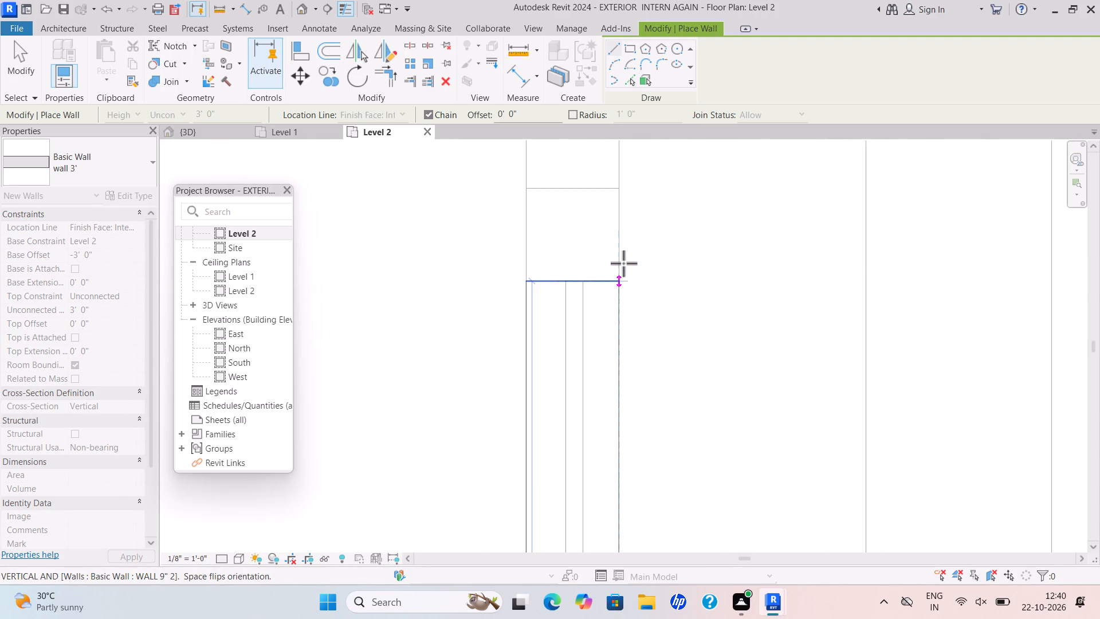
{"action": "left_click", "coordinate": [618, 281]}
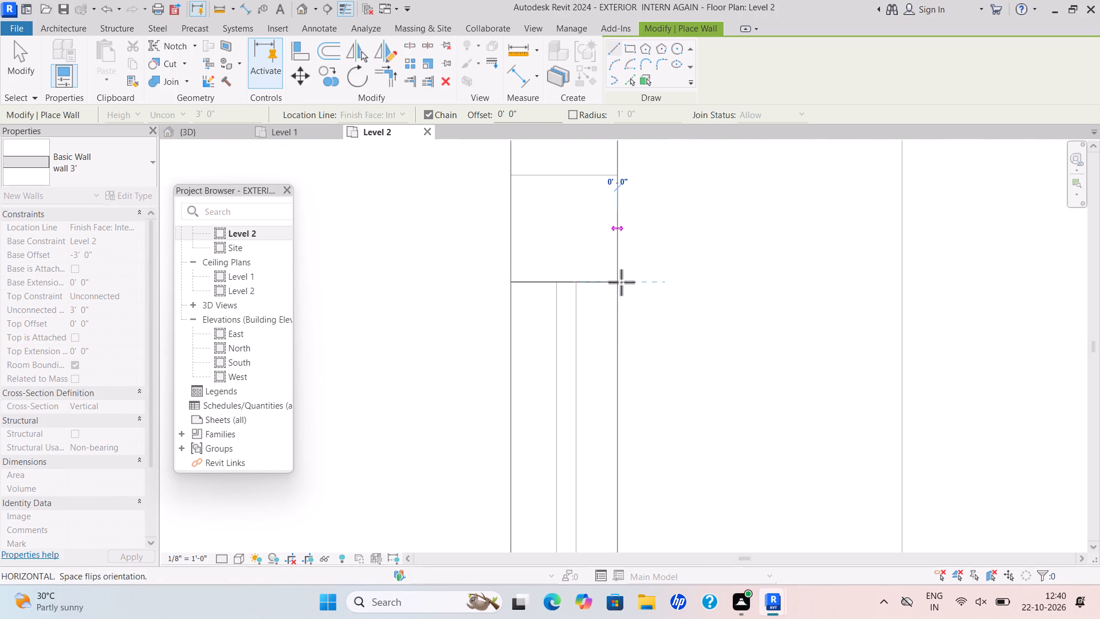
{"action": "key", "text": "Escape"}
Draw two 4'-9" wall 3' walls around the W4 corner window of the back-side 15'-0"X13'-0" bedroom, meeting at the outer corner.
{"action": "scroll", "coordinate": [681, 307], "scroll_direction": "down", "scroll_amount": 6}
{"action": "scroll", "coordinate": [639, 270], "scroll_direction": "down", "scroll_amount": 8}
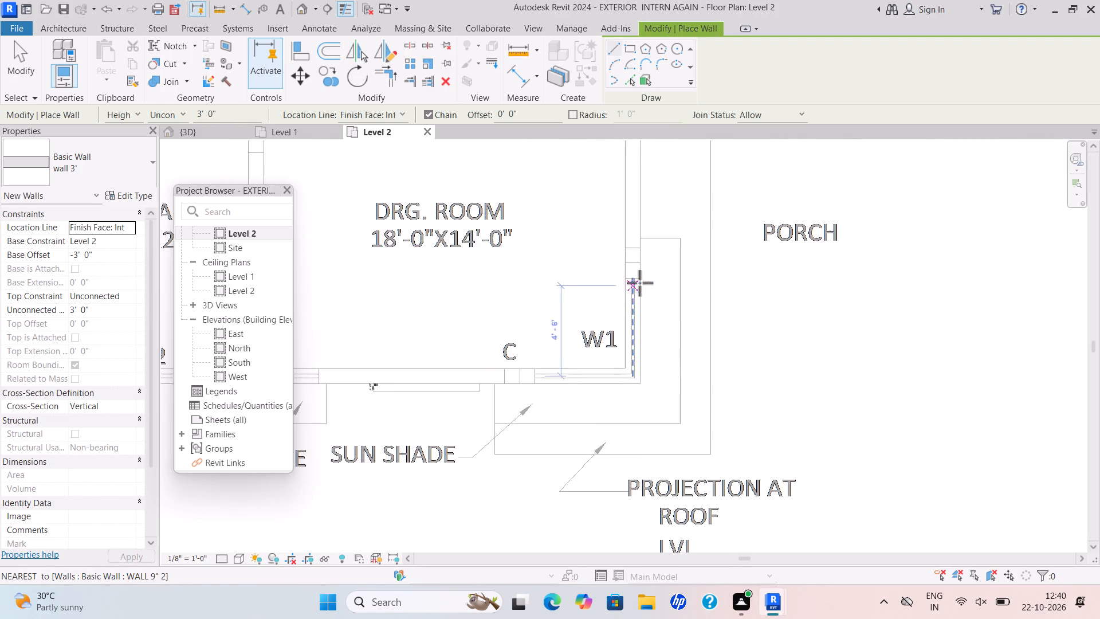
{"action": "scroll", "coordinate": [639, 283], "scroll_direction": "down", "scroll_amount": 16}
{"action": "scroll", "coordinate": [524, 216], "scroll_direction": "up", "scroll_amount": 8}
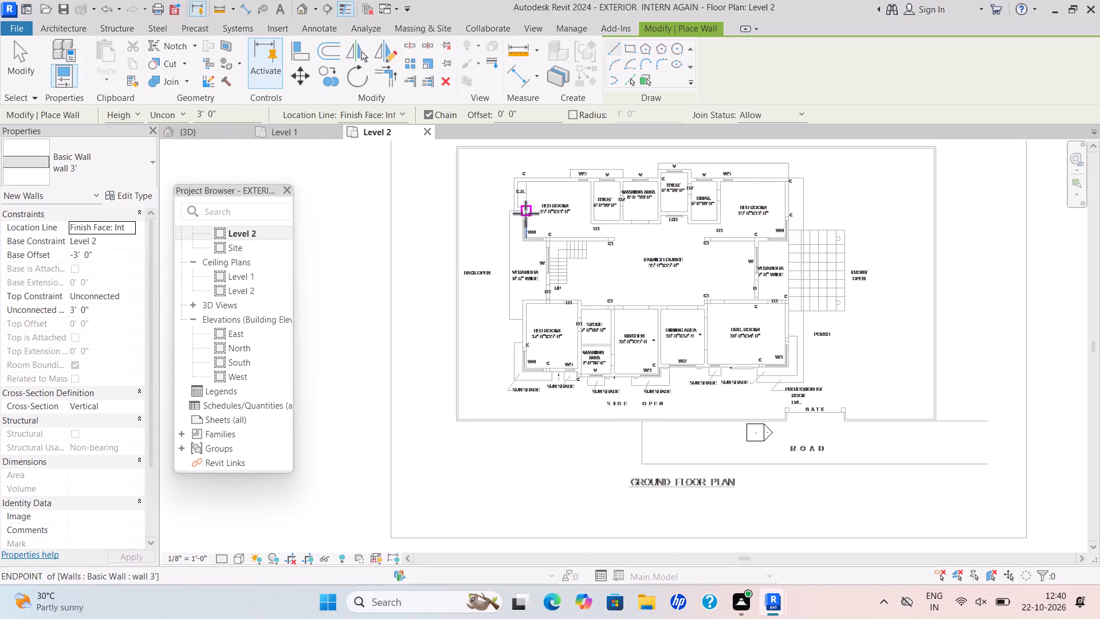
{"action": "scroll", "coordinate": [525, 213], "scroll_direction": "up", "scroll_amount": 10}
{"action": "scroll", "coordinate": [502, 271], "scroll_direction": "up", "scroll_amount": 6}
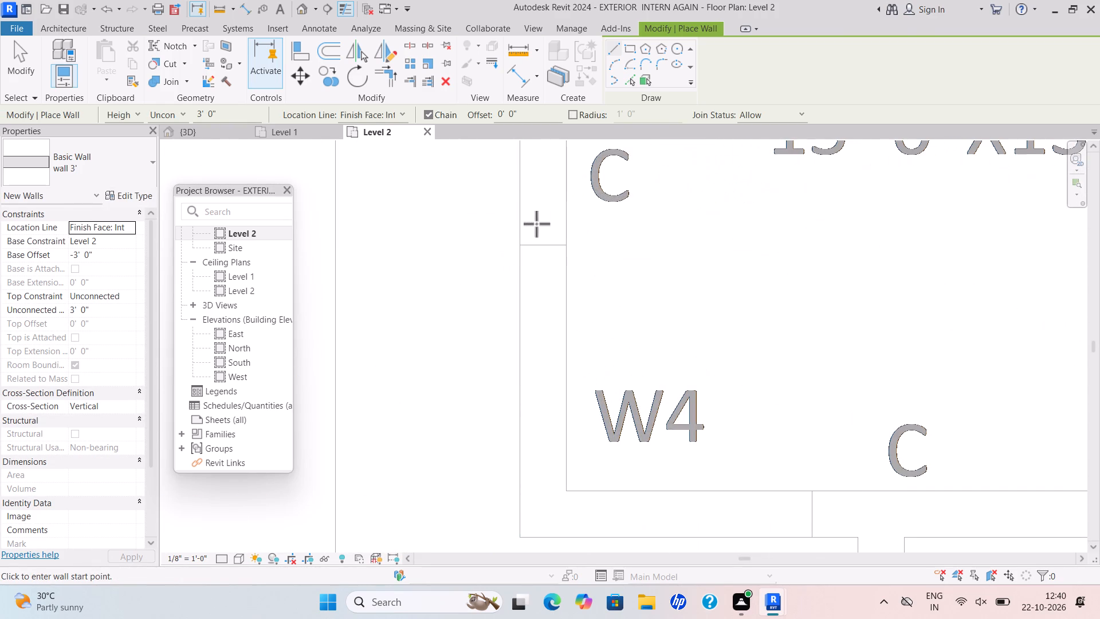
{"action": "left_click", "coordinate": [520, 241]}
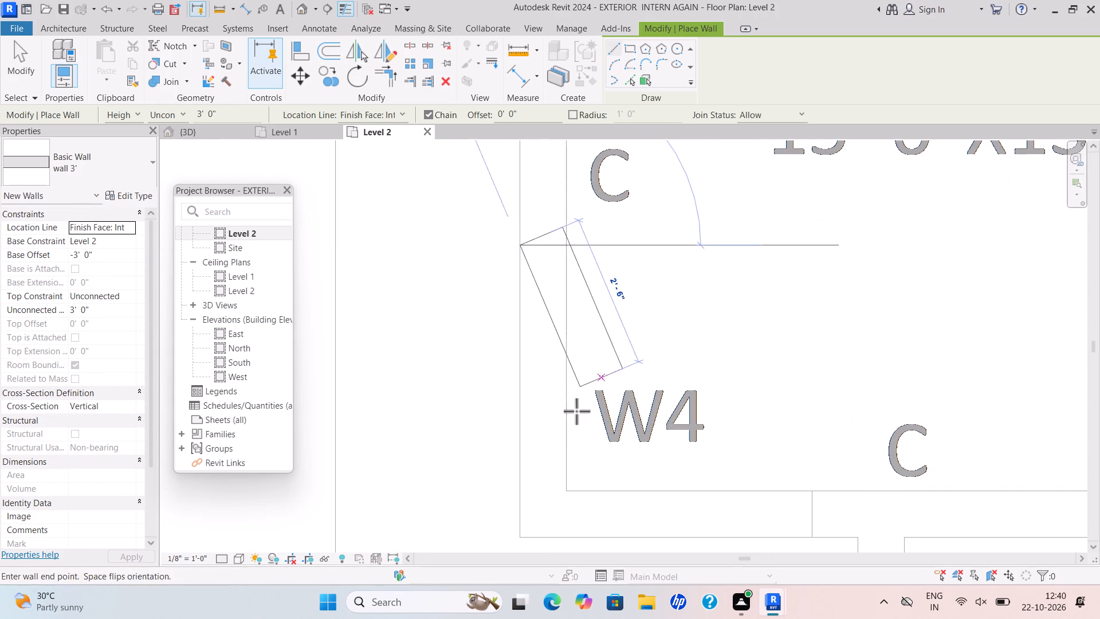
{"action": "scroll", "coordinate": [533, 457], "scroll_direction": "down", "scroll_amount": 5}
{"action": "middle_click_drag", "start_coordinate": [528, 446], "coordinate": [501, 318]}
{"action": "scroll", "coordinate": [497, 367], "scroll_direction": "up", "scroll_amount": 5}
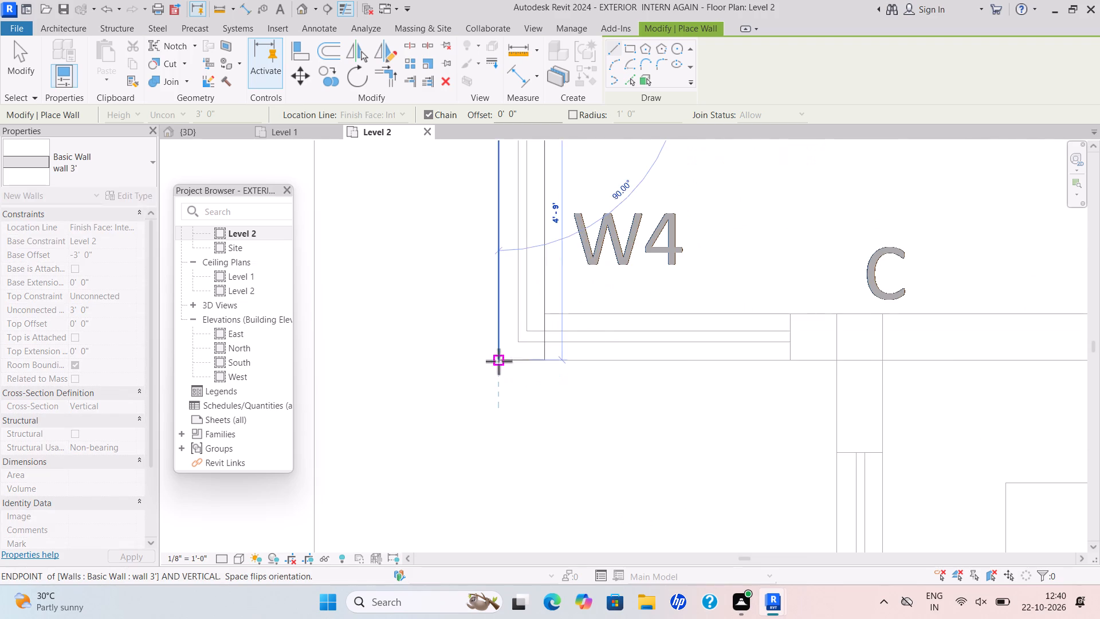
{"action": "left_click", "coordinate": [501, 356]}
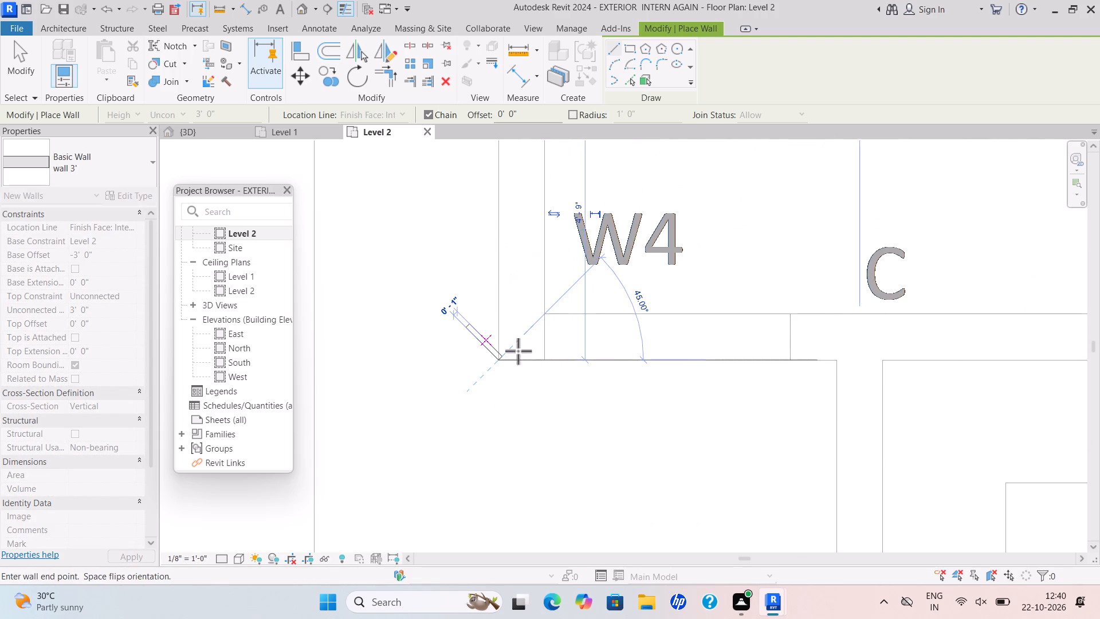
{"action": "left_click", "coordinate": [788, 358]}
{"action": "key", "text": "Escape"}
Draw wall 3' walls around the front bedroom's W4 corner window, from the wall end near C via the outer corner to the other wall end.
{"action": "scroll", "coordinate": [673, 359], "scroll_direction": "down", "scroll_amount": 3}
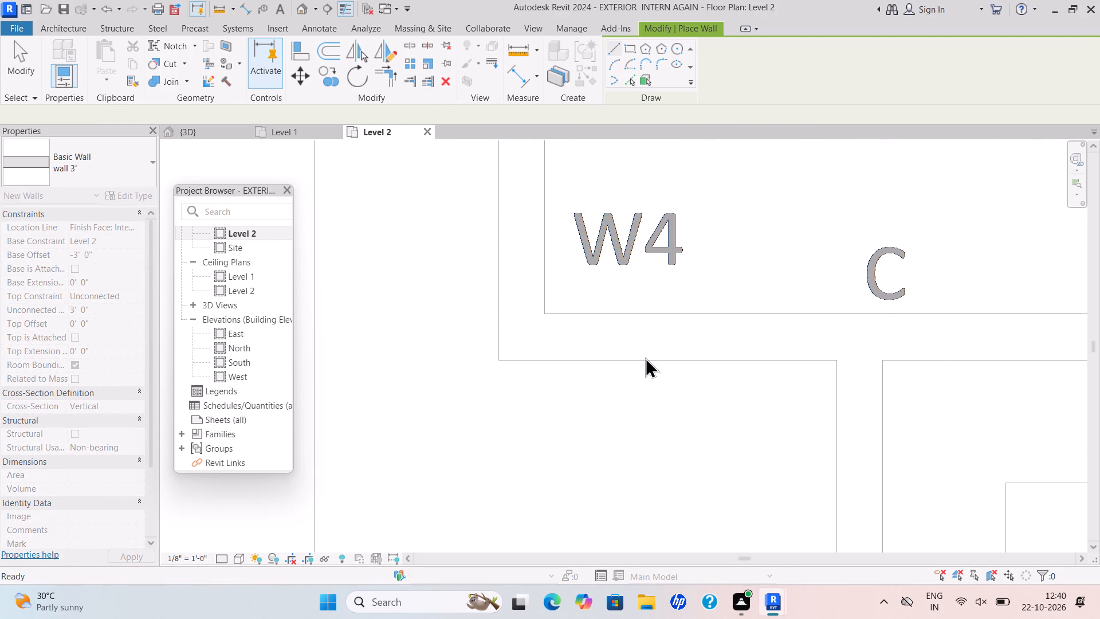
{"action": "scroll", "coordinate": [645, 357], "scroll_direction": "down", "scroll_amount": 11}
{"action": "scroll", "coordinate": [842, 315], "scroll_direction": "down", "scroll_amount": 2}
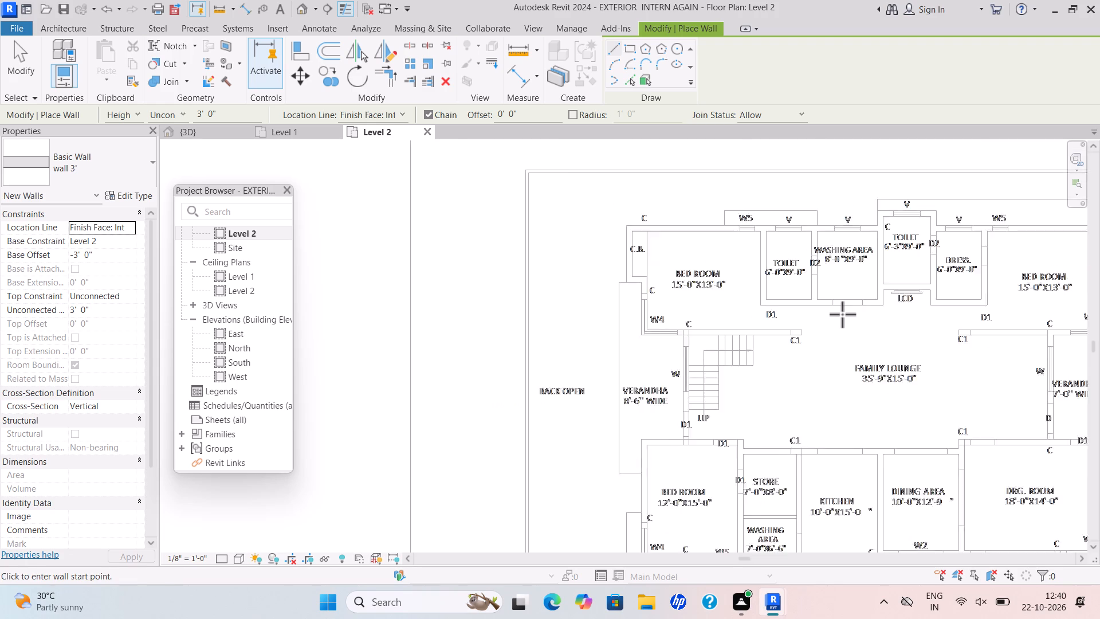
{"action": "scroll", "coordinate": [842, 314], "scroll_direction": "down", "scroll_amount": 2}
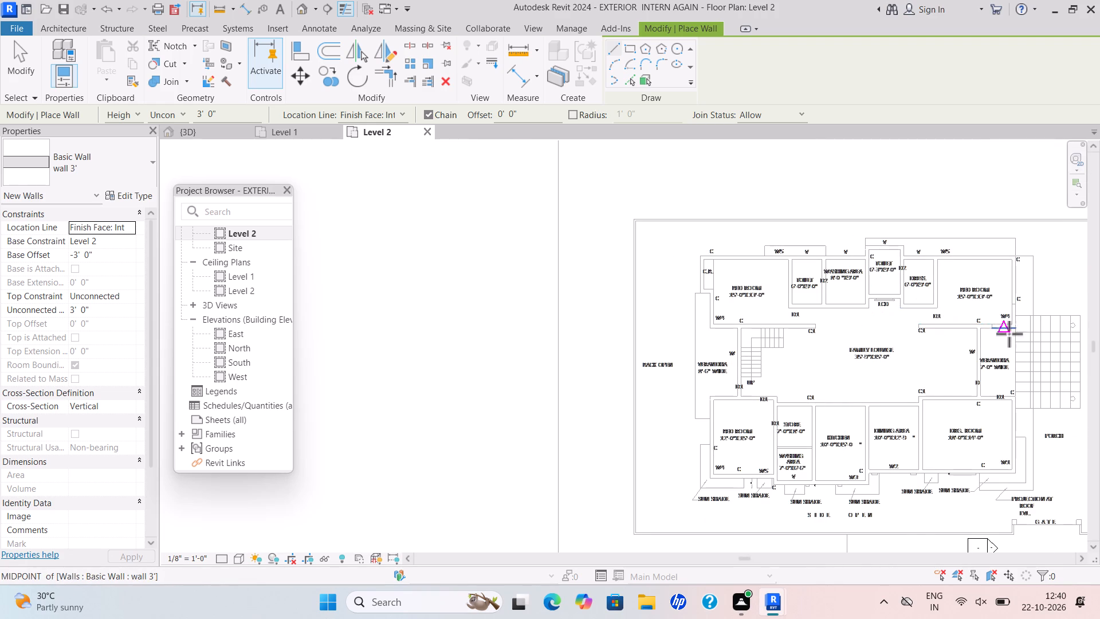
{"action": "scroll", "coordinate": [1008, 332], "scroll_direction": "up", "scroll_amount": 12}
{"action": "scroll", "coordinate": [882, 346], "scroll_direction": "up", "scroll_amount": 5}
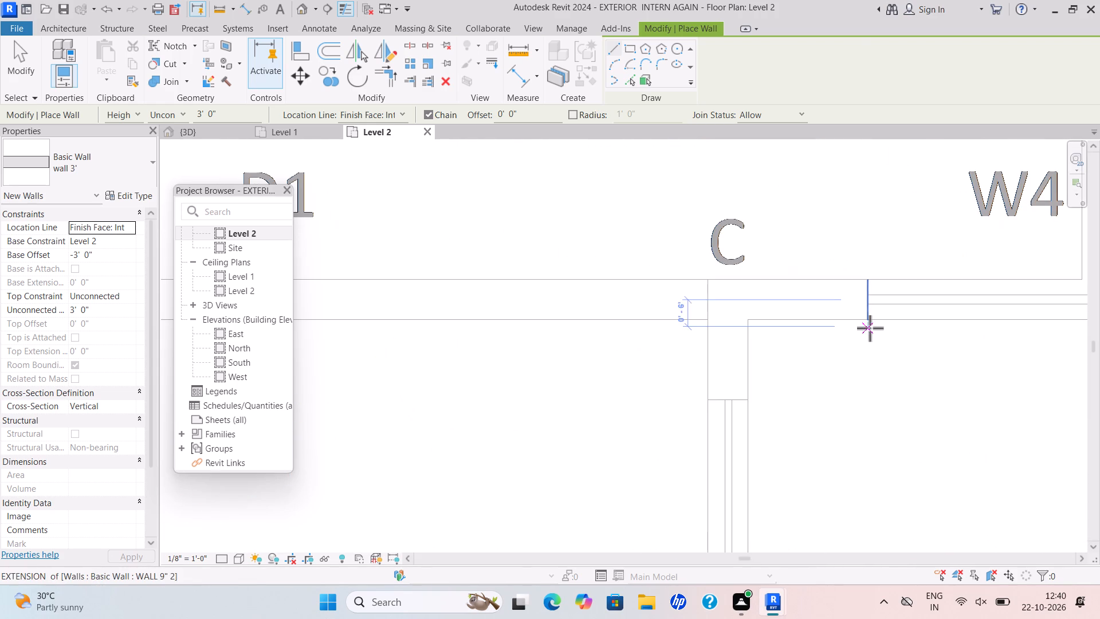
{"action": "scroll", "coordinate": [869, 322], "scroll_direction": "up", "scroll_amount": 5}
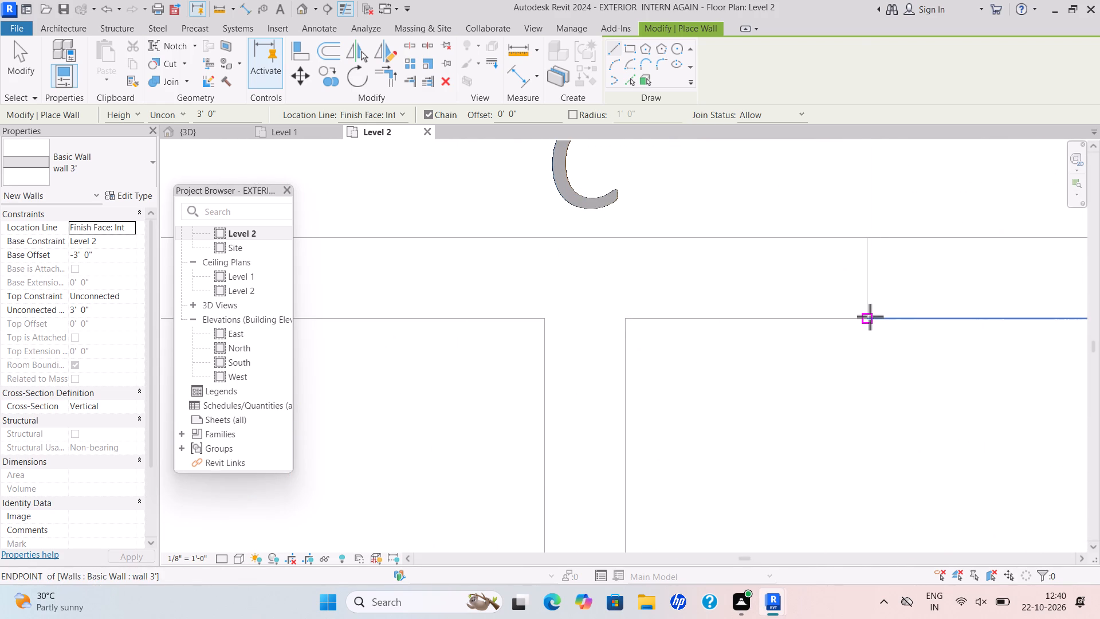
{"action": "left_click", "coordinate": [869, 317]}
{"action": "scroll", "coordinate": [1032, 315], "scroll_direction": "down", "scroll_amount": 4}
{"action": "middle_click_drag", "start_coordinate": [993, 312], "coordinate": [667, 301]}
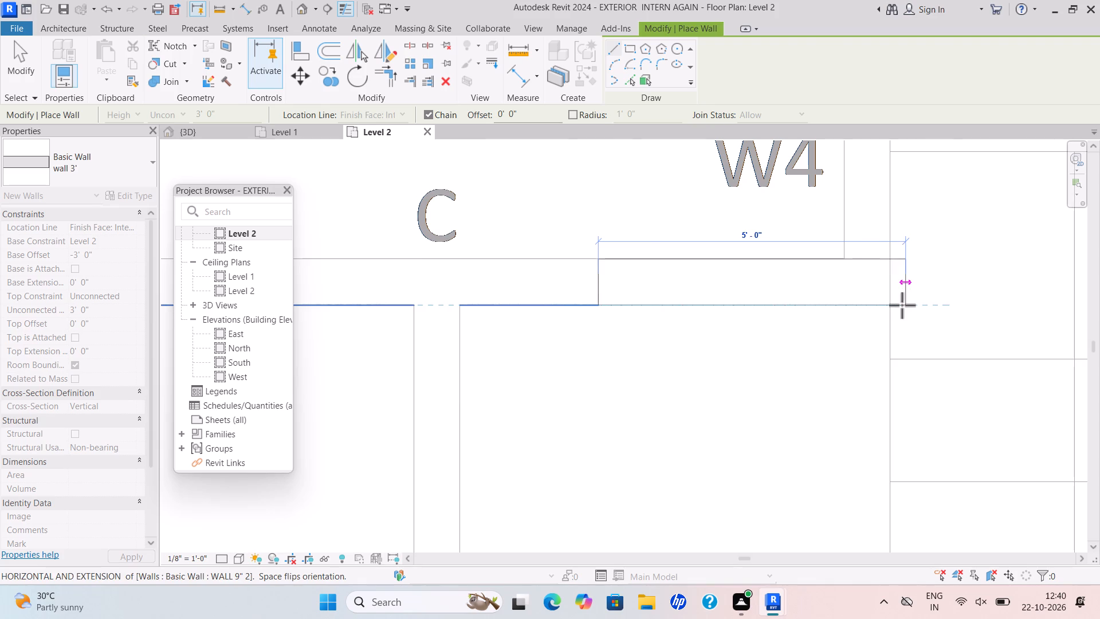
{"action": "left_click", "coordinate": [891, 305]}
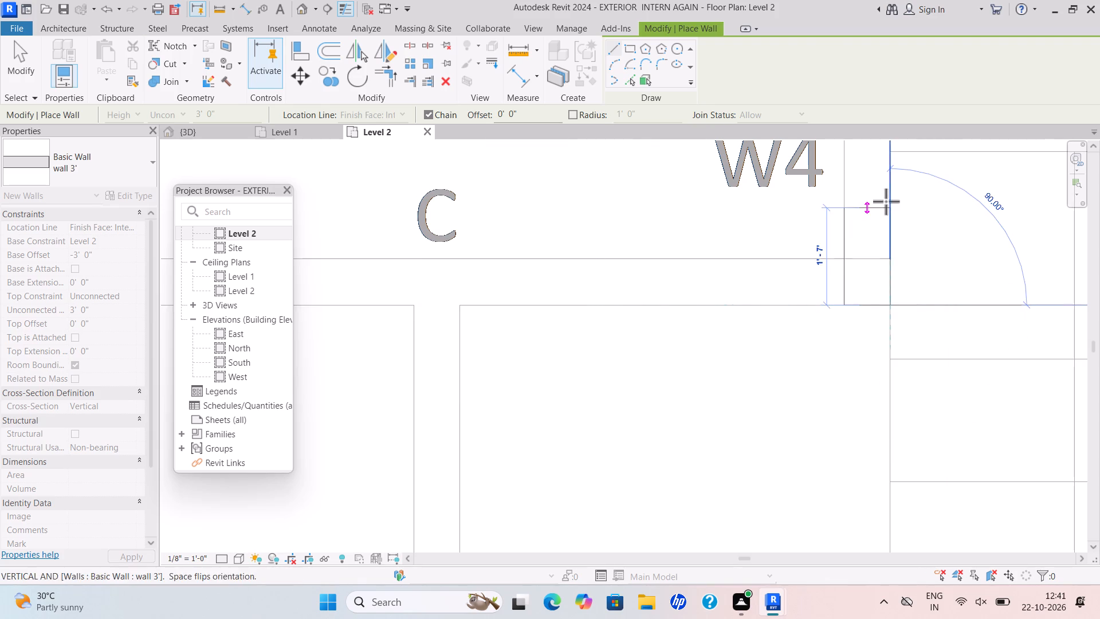
{"action": "scroll", "coordinate": [867, 233], "scroll_direction": "down", "scroll_amount": 4}
{"action": "middle_click_drag", "start_coordinate": [863, 253], "coordinate": [852, 370]}
{"action": "scroll", "coordinate": [865, 237], "scroll_direction": "up", "scroll_amount": 9}
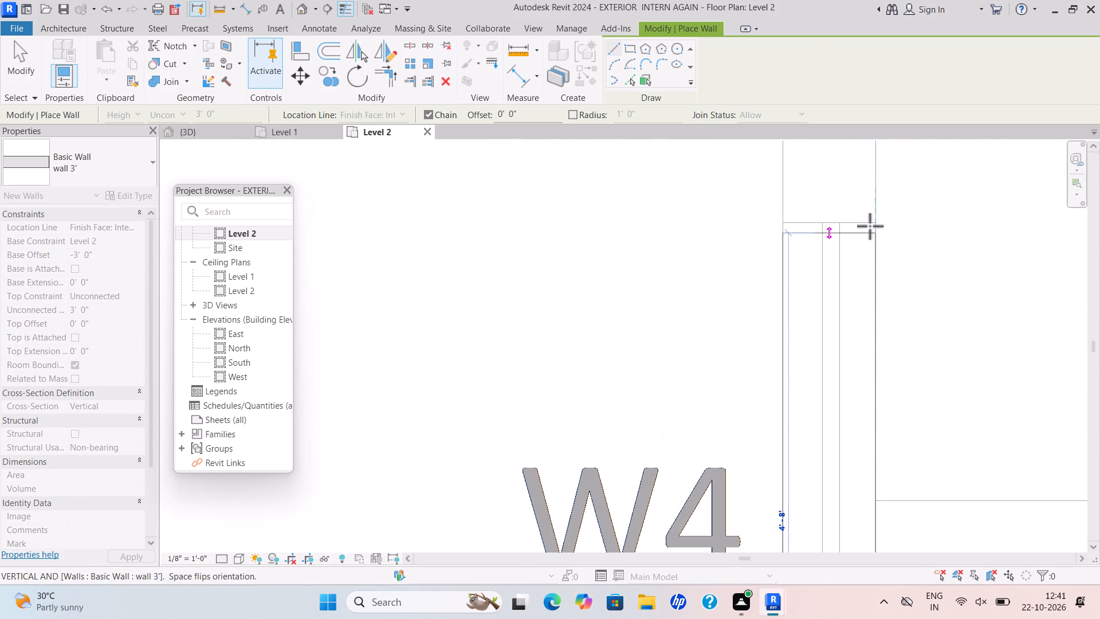
{"action": "left_click", "coordinate": [875, 224]}
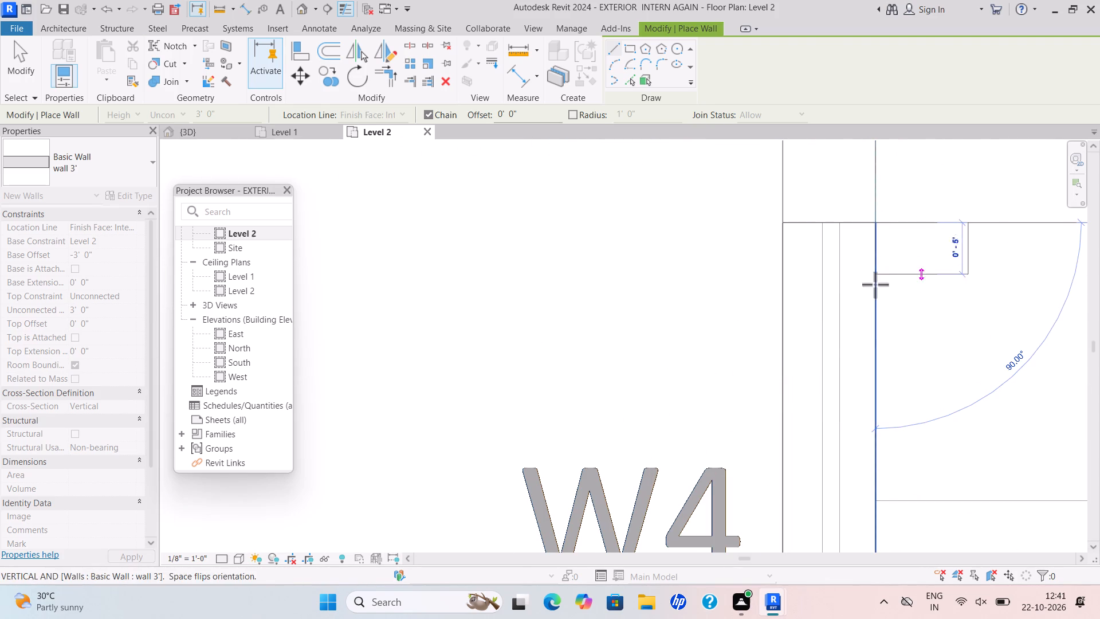
{"action": "key", "text": "Escape"}
Examine the new walls above the corner windows in the 3D view, including the open W1 corner of the drawing room.
{"action": "left_click", "coordinate": [206, 128]}
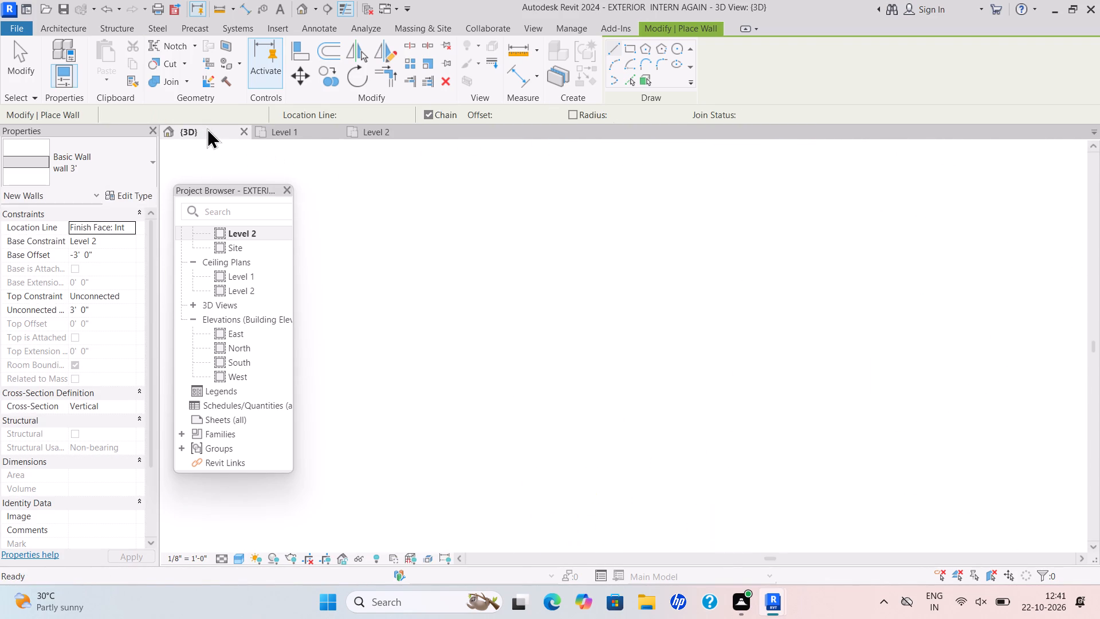
{"action": "scroll", "coordinate": [696, 284], "scroll_direction": "down", "scroll_amount": 4}
{"action": "scroll", "coordinate": [831, 251], "scroll_direction": "down", "scroll_amount": 1}
{"action": "scroll", "coordinate": [985, 184], "scroll_direction": "up", "scroll_amount": 6}
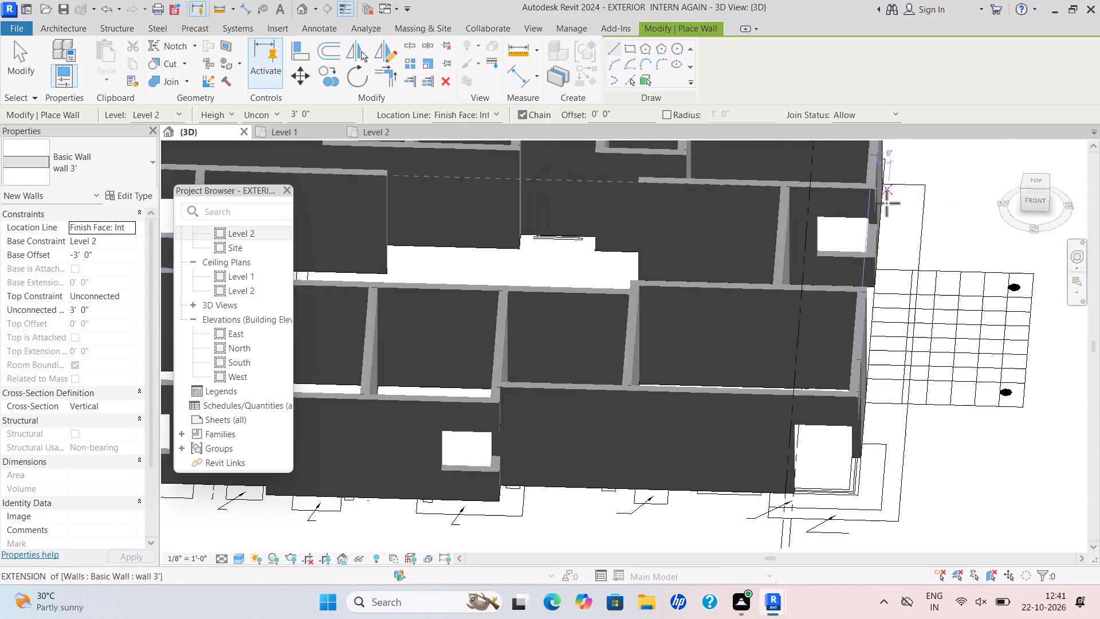
{"action": "scroll", "coordinate": [886, 203], "scroll_direction": "up", "scroll_amount": 11}
{"action": "scroll", "coordinate": [981, 200], "scroll_direction": "up", "scroll_amount": 2}
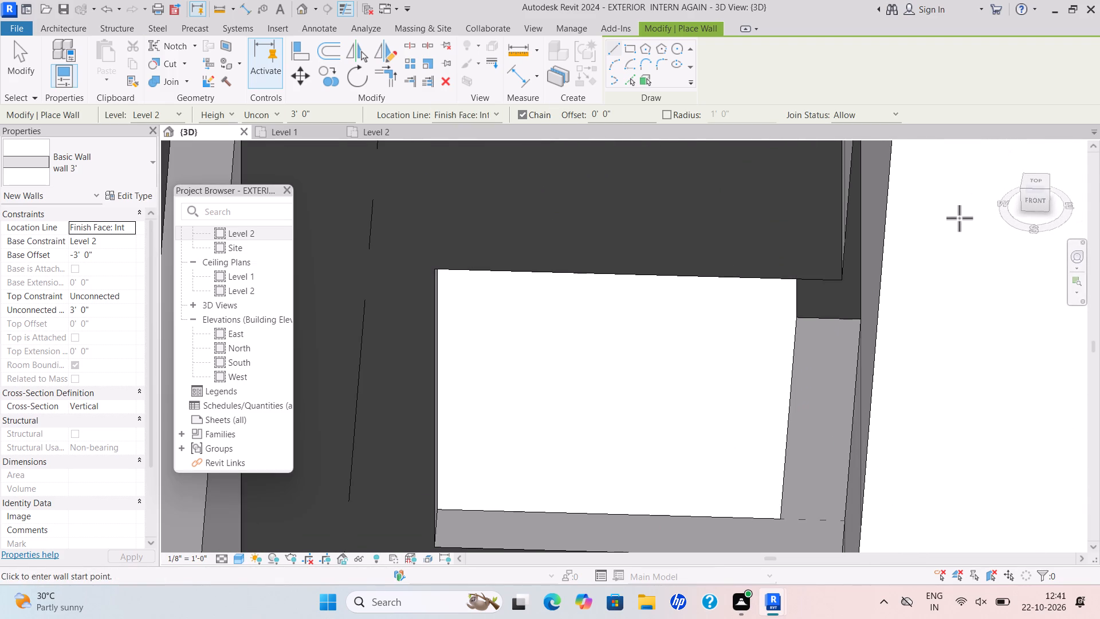
{"action": "key", "text": "Escape"}
{"action": "scroll", "coordinate": [946, 271], "scroll_direction": "down", "scroll_amount": 3}
{"action": "scroll", "coordinate": [852, 299], "scroll_direction": "down", "scroll_amount": 3}
{"action": "middle_click_drag", "start_coordinate": [926, 342], "coordinate": [787, 285], "text": "shift"}
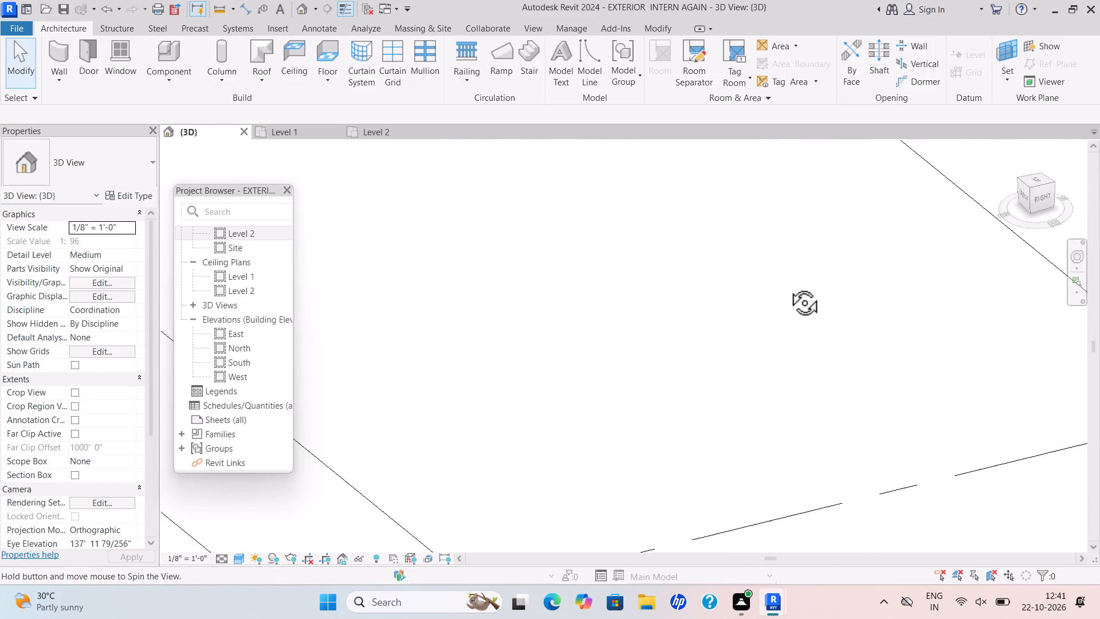
{"action": "middle_click_drag", "start_coordinate": [787, 285], "coordinate": [780, 278], "text": "shift"}
{"action": "scroll", "coordinate": [778, 283], "scroll_direction": "down", "scroll_amount": 13}
{"action": "middle_click_drag", "start_coordinate": [757, 310], "coordinate": [730, 324]}
{"action": "scroll", "coordinate": [718, 371], "scroll_direction": "down", "scroll_amount": 1}
{"action": "middle_click_drag", "start_coordinate": [674, 382], "coordinate": [351, 468]}
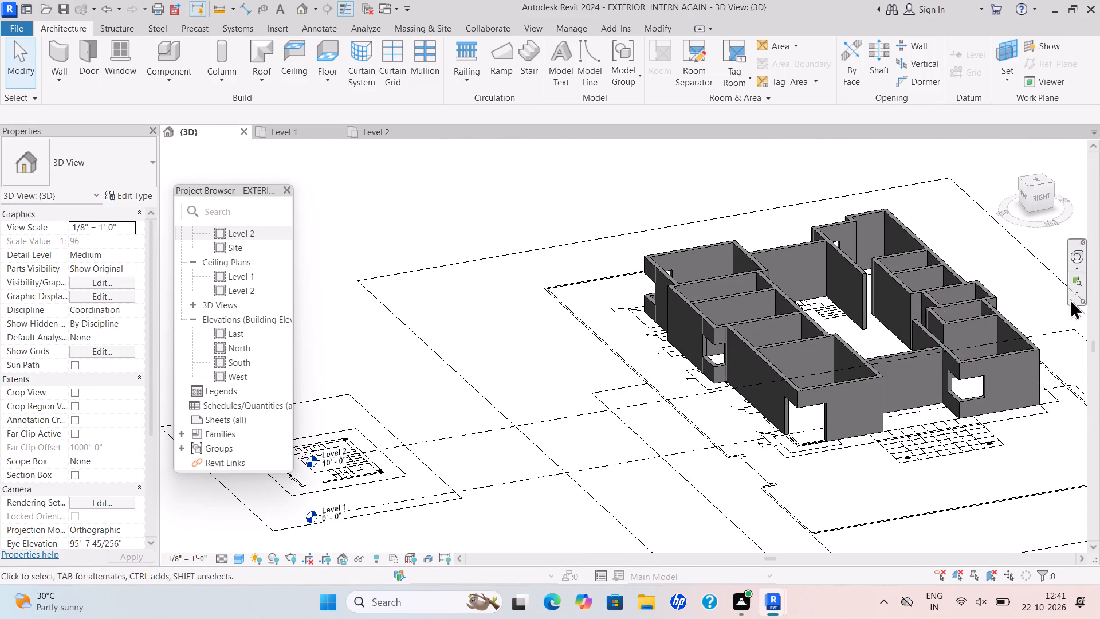
{"action": "scroll", "coordinate": [833, 426], "scroll_direction": "up", "scroll_amount": 9}
{"action": "scroll", "coordinate": [704, 436], "scroll_direction": "up", "scroll_amount": 3}
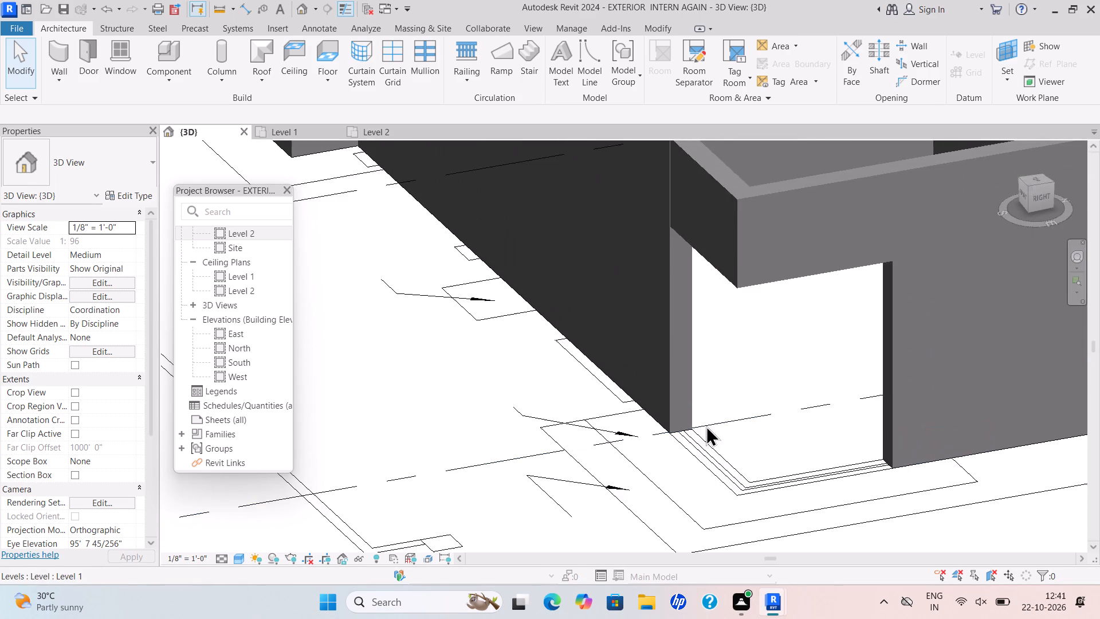
{"action": "scroll", "coordinate": [735, 425], "scroll_direction": "down", "scroll_amount": 7}
{"action": "scroll", "coordinate": [791, 432], "scroll_direction": "up", "scroll_amount": 5}
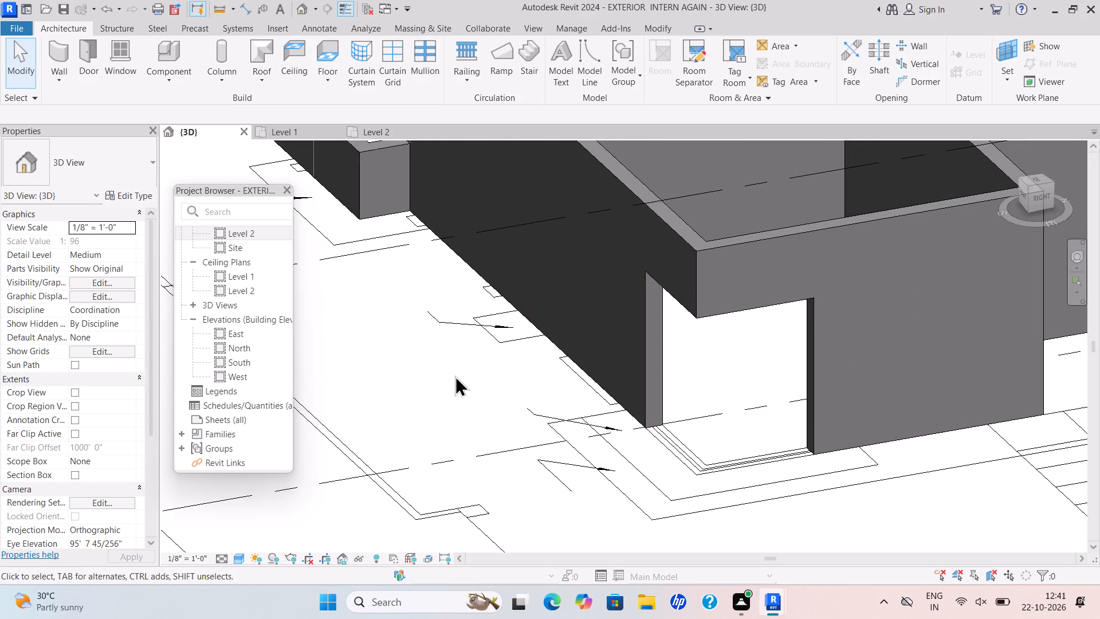
{"action": "scroll", "coordinate": [713, 458], "scroll_direction": "down", "scroll_amount": 4}
{"action": "scroll", "coordinate": [797, 468], "scroll_direction": "down", "scroll_amount": 5}
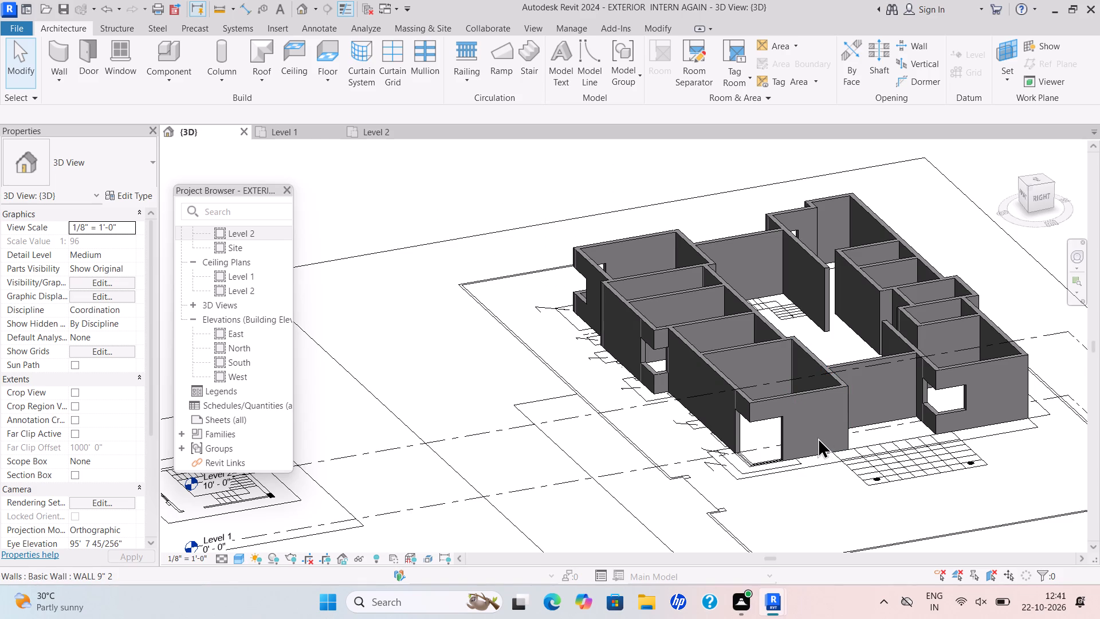
Inspect the building's side-open and back faces in 3D, checking the walls above and below the rear corner window.
{"action": "scroll", "coordinate": [818, 437], "scroll_direction": "down", "scroll_amount": 1, "text": "shift"}
{"action": "middle_click_drag", "start_coordinate": [817, 436], "coordinate": [894, 413], "text": "shift"}
{"action": "middle_click_drag", "start_coordinate": [604, 484], "coordinate": [651, 430]}
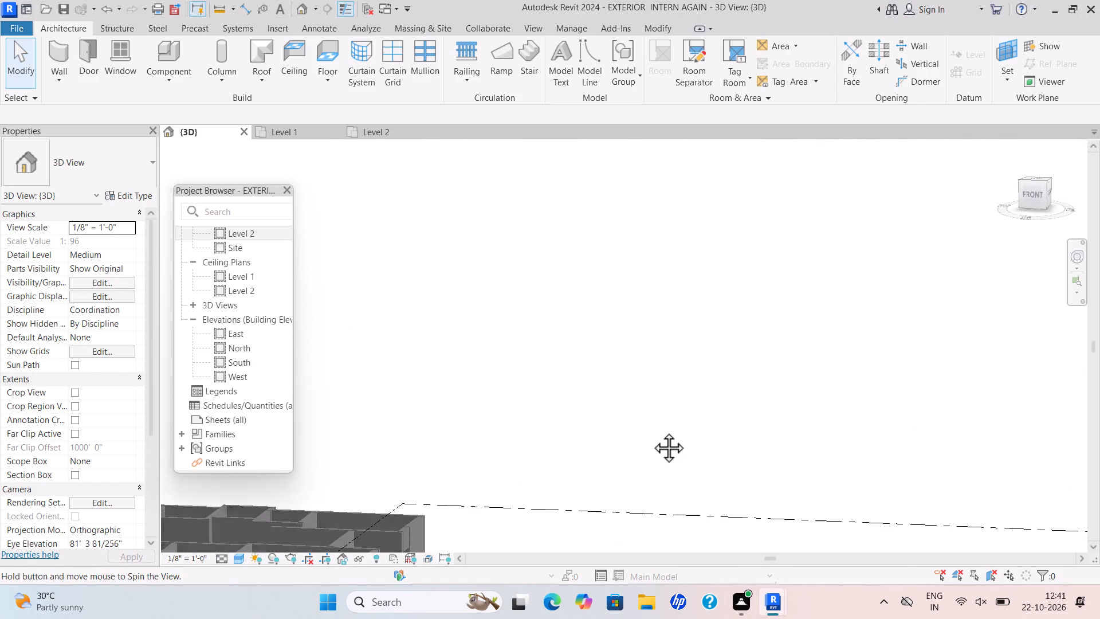
{"action": "middle_click_drag", "start_coordinate": [651, 430], "coordinate": [653, 429]}
{"action": "scroll", "coordinate": [653, 429], "scroll_direction": "down", "scroll_amount": 4}
{"action": "middle_click_drag", "start_coordinate": [643, 436], "coordinate": [827, 297]}
{"action": "middle_click_drag", "start_coordinate": [635, 418], "coordinate": [683, 394], "text": "shift"}
{"action": "scroll", "coordinate": [638, 401], "scroll_direction": "up", "scroll_amount": 1}
{"action": "middle_click_drag", "start_coordinate": [638, 401], "coordinate": [754, 358]}
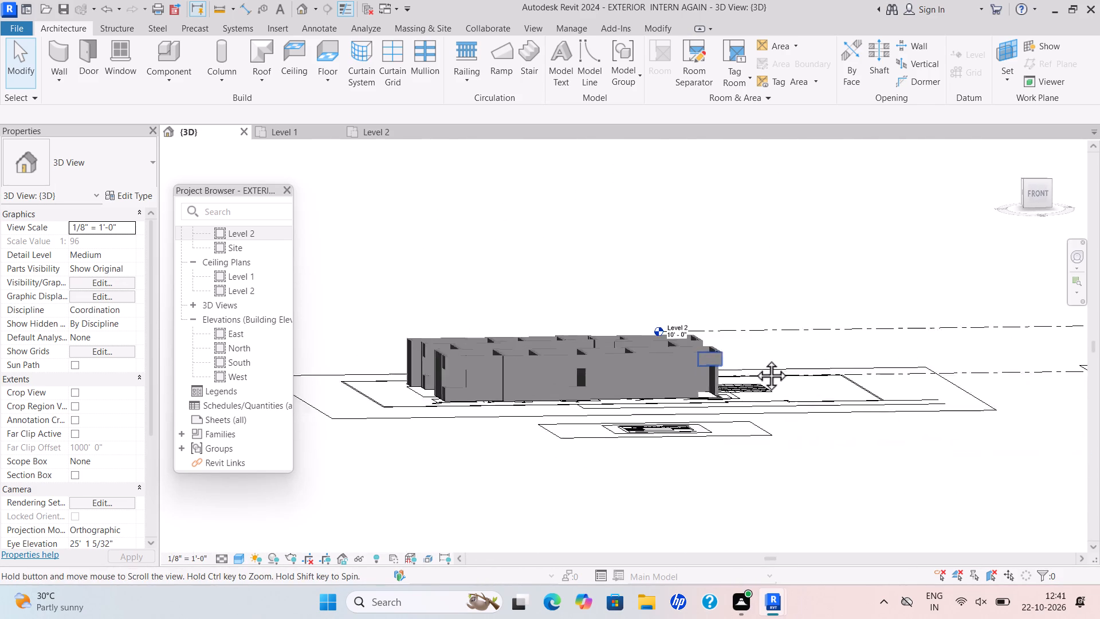
{"action": "middle_click_drag", "start_coordinate": [754, 358], "coordinate": [778, 352]}
{"action": "scroll", "coordinate": [570, 411], "scroll_direction": "up", "scroll_amount": 5}
{"action": "middle_click_drag", "start_coordinate": [569, 403], "coordinate": [735, 398], "text": "shift"}
{"action": "middle_click_drag", "start_coordinate": [879, 365], "coordinate": [726, 381]}
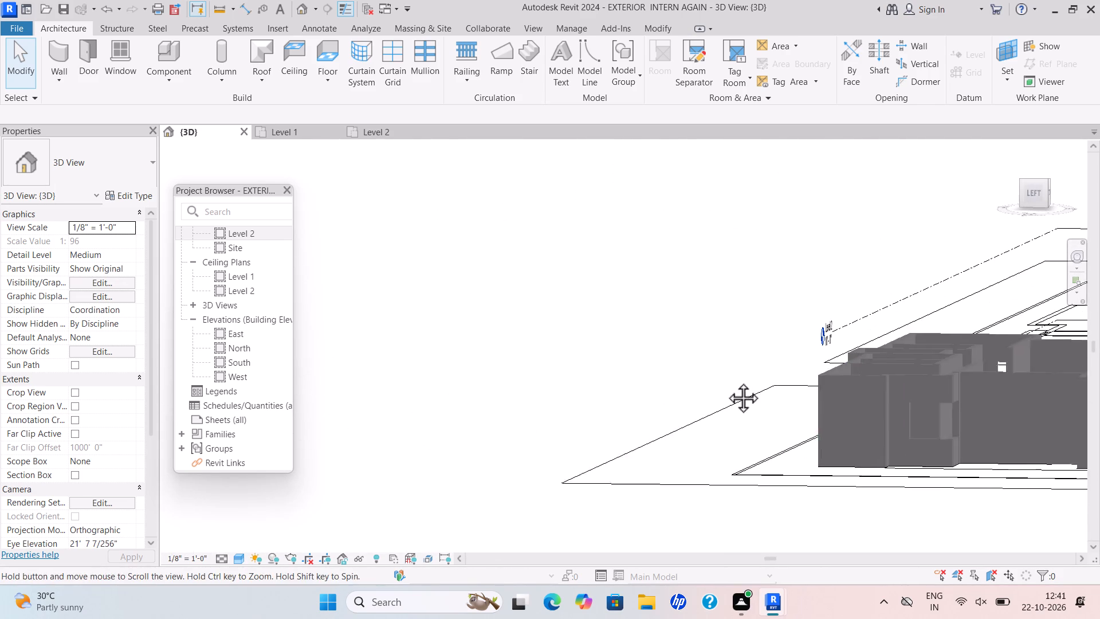
{"action": "middle_click_drag", "start_coordinate": [726, 381], "coordinate": [592, 381]}
{"action": "scroll", "coordinate": [686, 397], "scroll_direction": "up", "scroll_amount": 10}
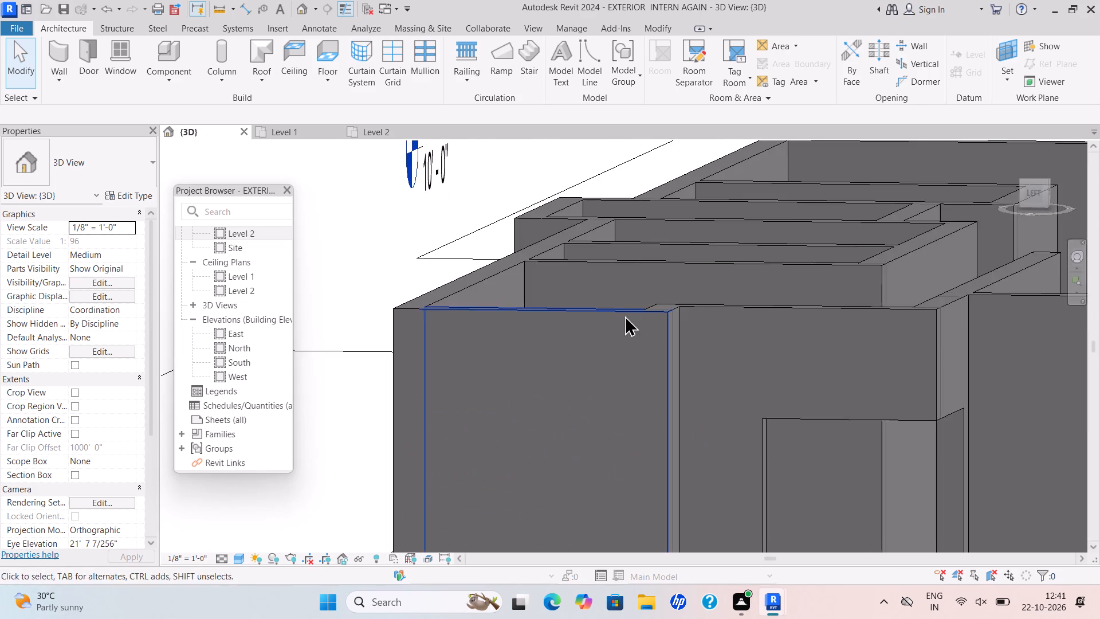
{"action": "scroll", "coordinate": [624, 315], "scroll_direction": "up", "scroll_amount": 5}
{"action": "scroll", "coordinate": [882, 350], "scroll_direction": "down", "scroll_amount": 5}
{"action": "scroll", "coordinate": [907, 390], "scroll_direction": "down", "scroll_amount": 4}
{"action": "middle_click_drag", "start_coordinate": [868, 374], "coordinate": [702, 355]}
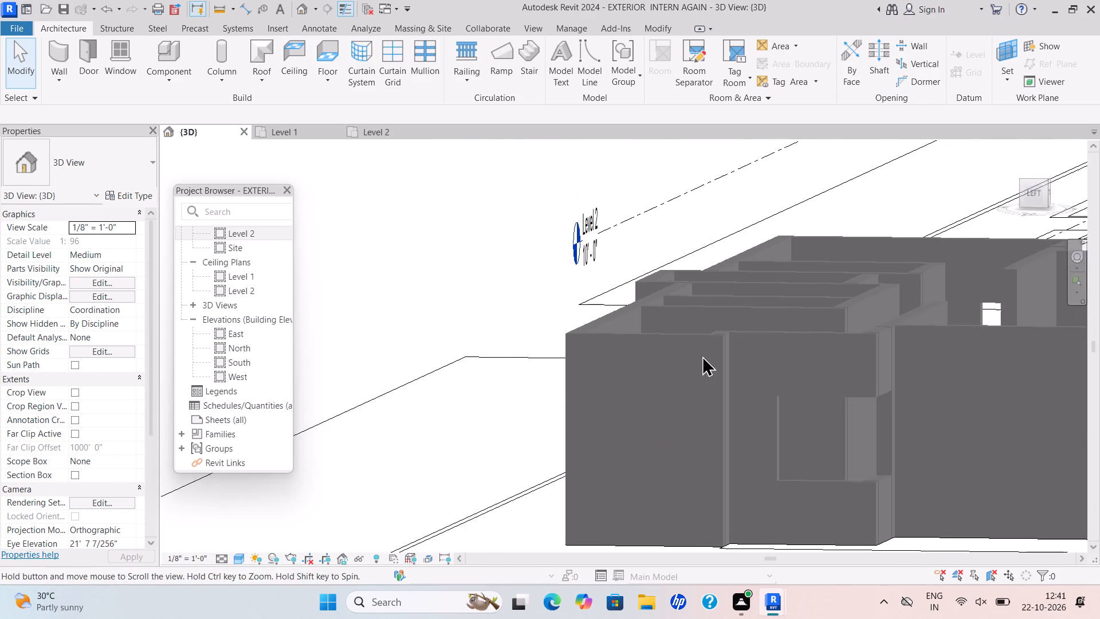
{"action": "middle_click_drag", "start_coordinate": [702, 355], "coordinate": [721, 355]}
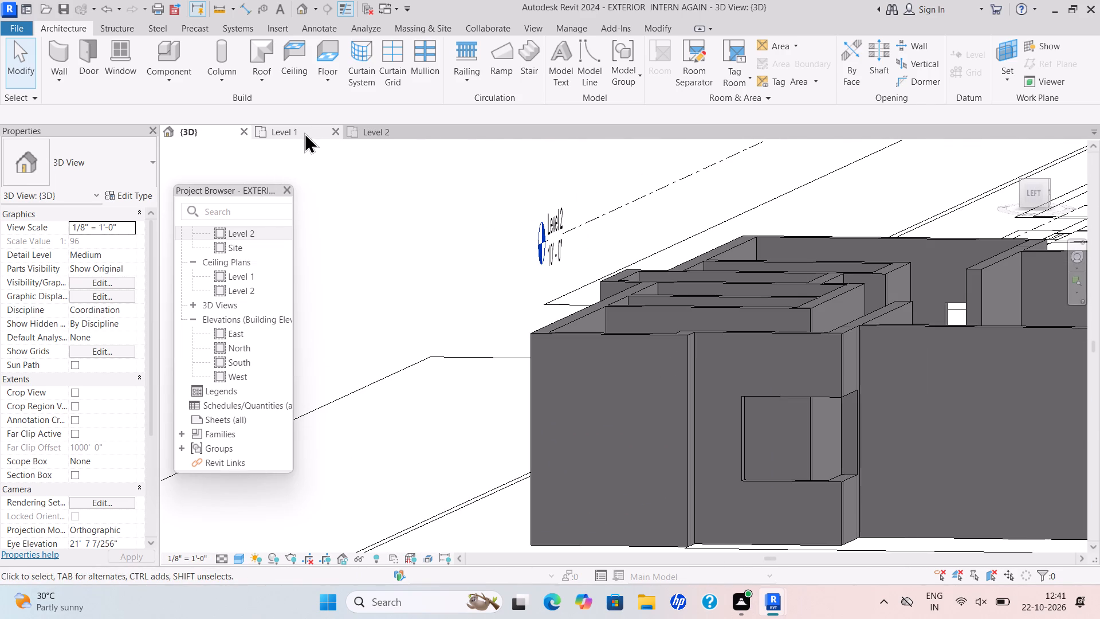
{"action": "left_click", "coordinate": [304, 132]}
{"action": "left_click", "coordinate": [231, 126]}
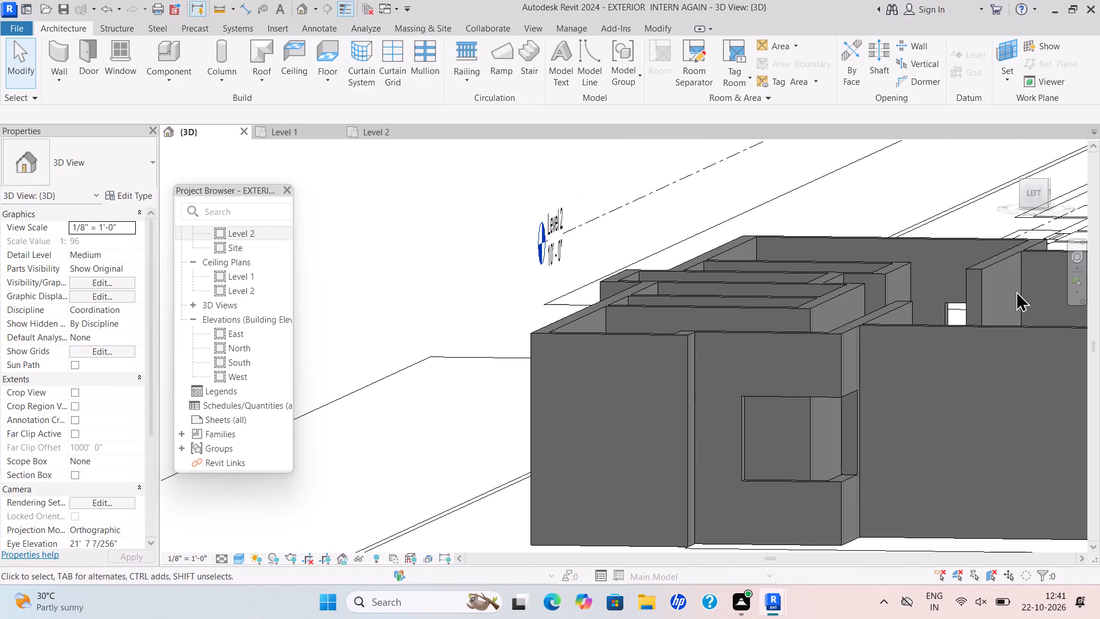
{"action": "scroll", "coordinate": [1082, 323], "scroll_direction": "down", "scroll_amount": 7}
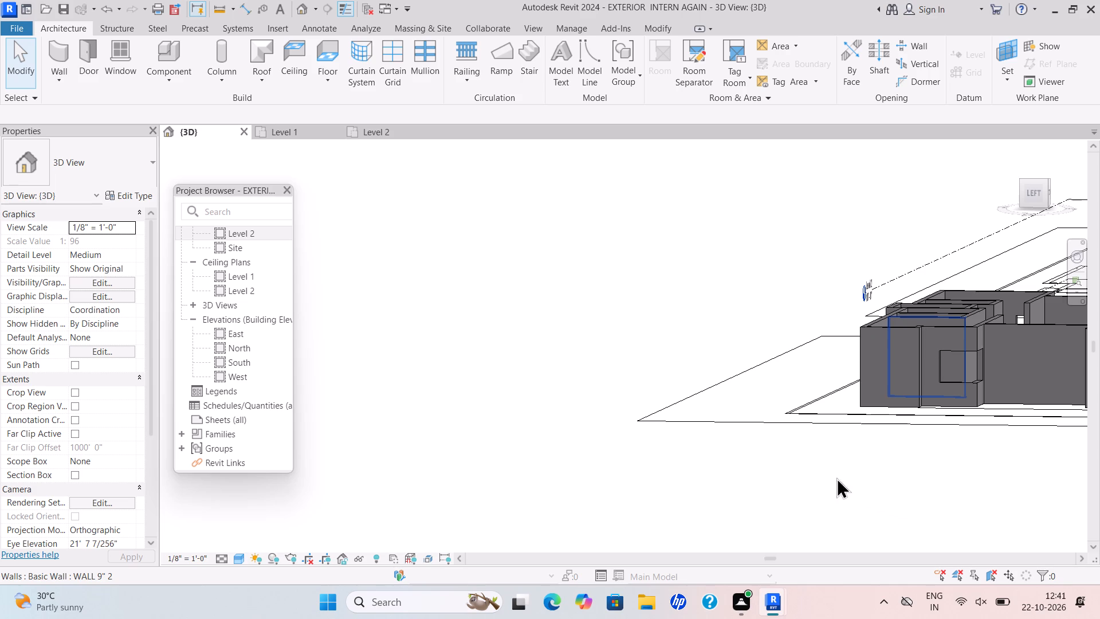
On Level 1, draw wall 3' walls at 0' base offset around the drawing room's W1 corner window, between both wall ends via the outer corner.
{"action": "left_click", "coordinate": [294, 128]}
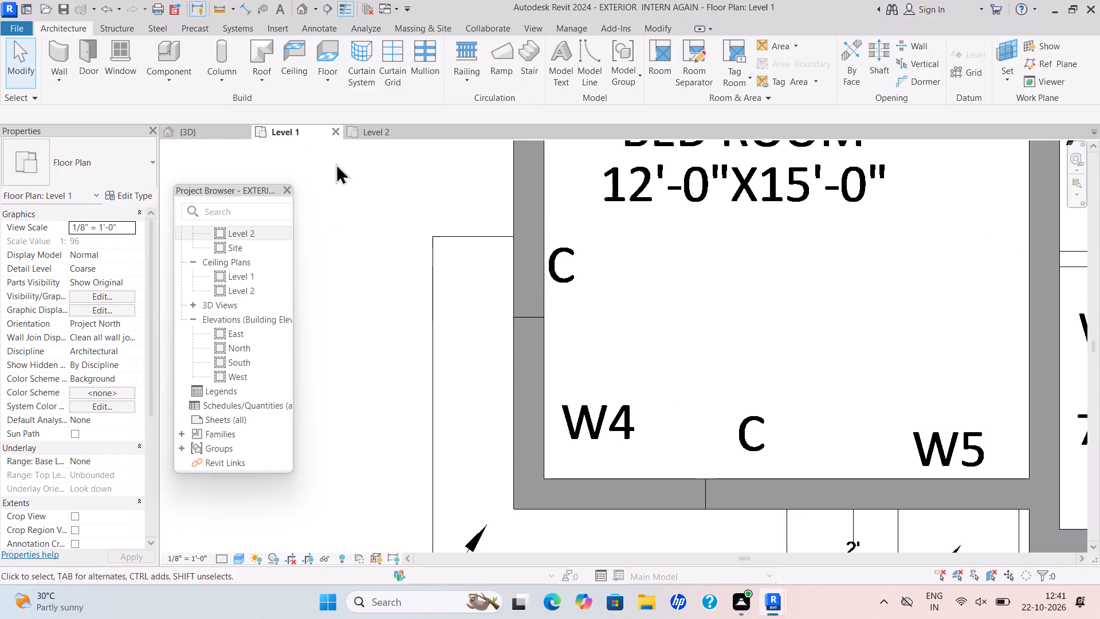
{"action": "scroll", "coordinate": [537, 271], "scroll_direction": "down", "scroll_amount": 7}
{"action": "scroll", "coordinate": [529, 324], "scroll_direction": "down", "scroll_amount": 8}
{"action": "scroll", "coordinate": [742, 317], "scroll_direction": "down", "scroll_amount": 2}
{"action": "middle_click_drag", "start_coordinate": [728, 316], "coordinate": [658, 312]}
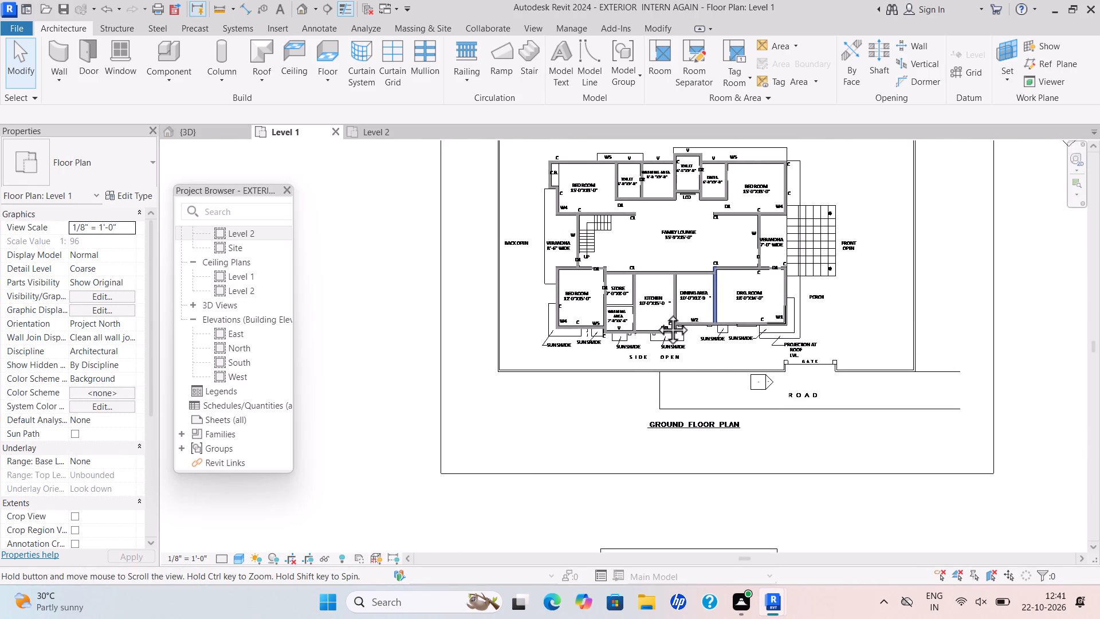
{"action": "scroll", "coordinate": [706, 336], "scroll_direction": "up", "scroll_amount": 11}
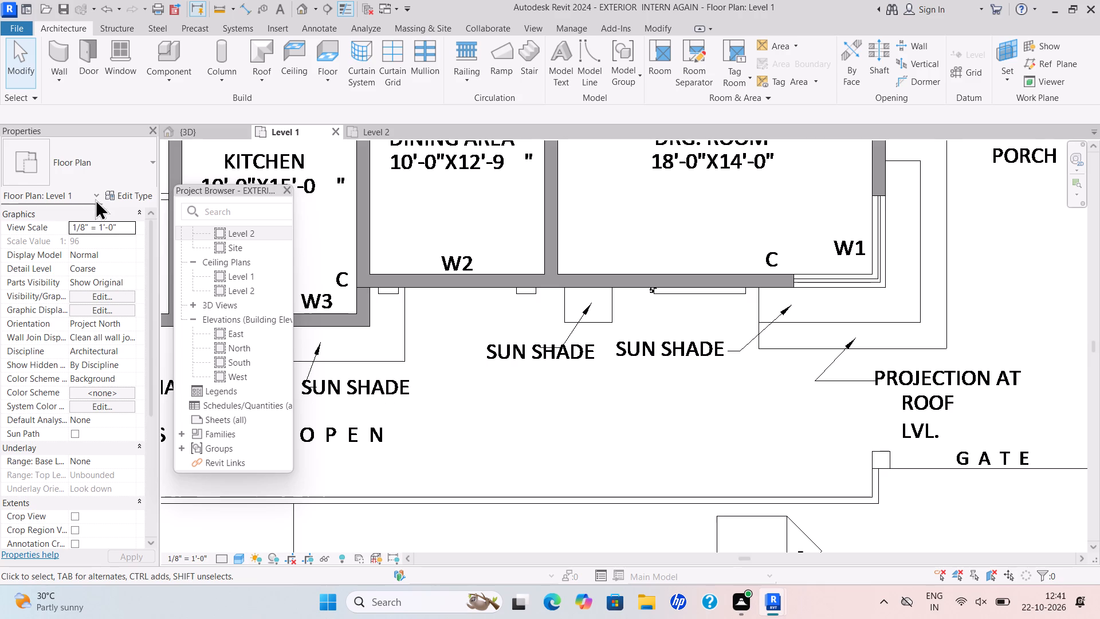
{"action": "left_click", "coordinate": [54, 79]}
{"action": "left_click", "coordinate": [81, 97]}
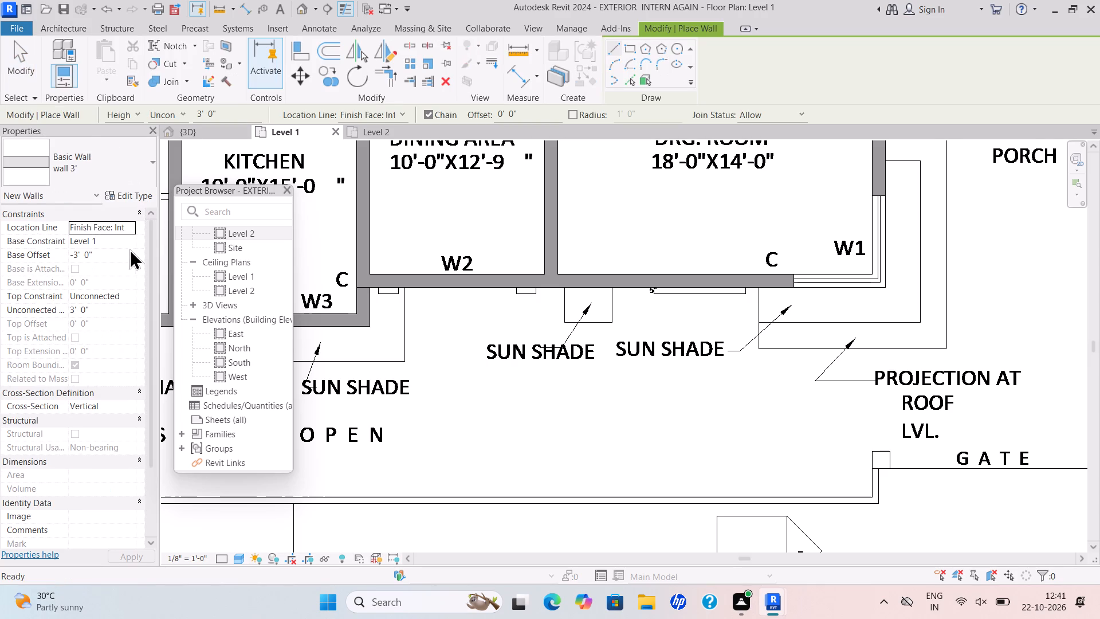
{"action": "left_click", "coordinate": [115, 243]}
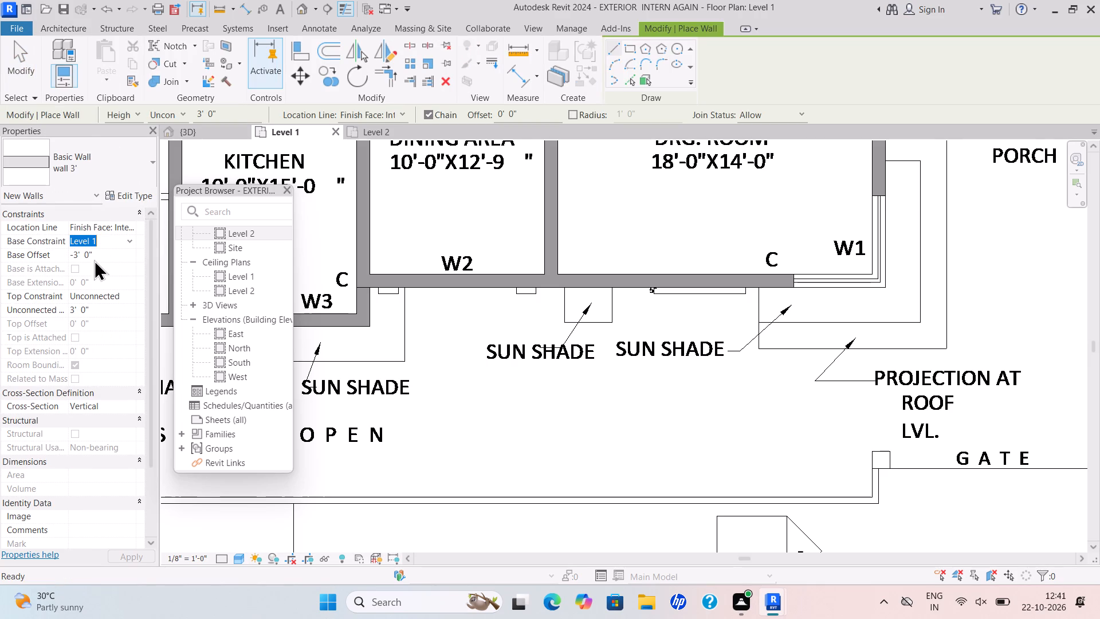
{"action": "left_click_drag", "start_coordinate": [94, 260], "coordinate": [92, 269]}
{"action": "key", "text": "BackSpace"}
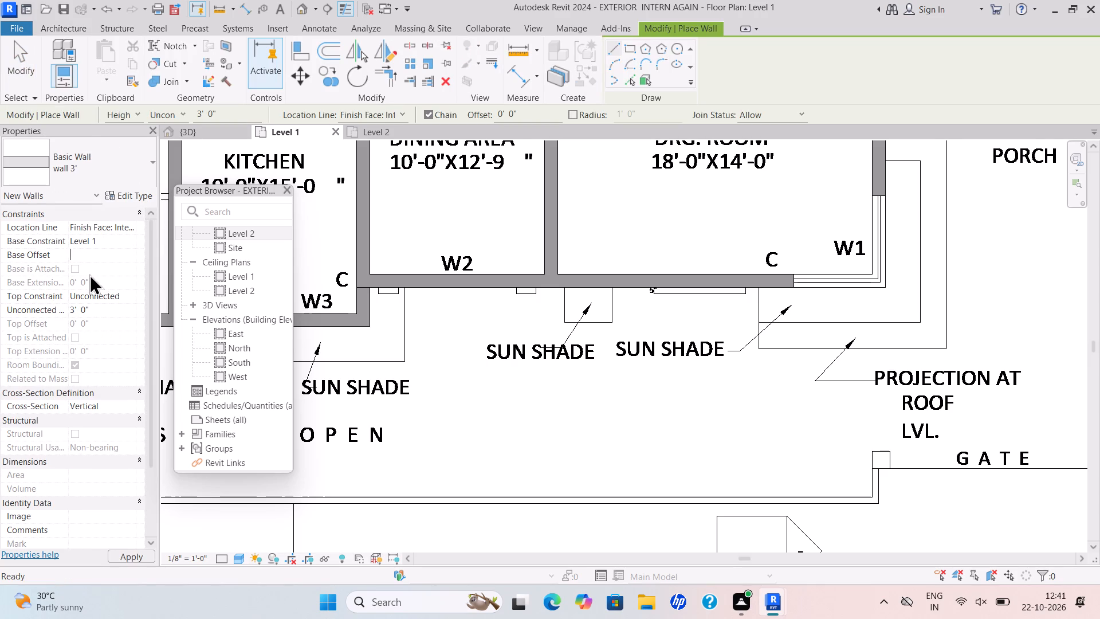
{"action": "type", "text": "0'"}
{"action": "key", "text": "Return"}
{"action": "scroll", "coordinate": [81, 278], "scroll_direction": "down", "scroll_amount": 1}
{"action": "scroll", "coordinate": [784, 287], "scroll_direction": "up", "scroll_amount": 11}
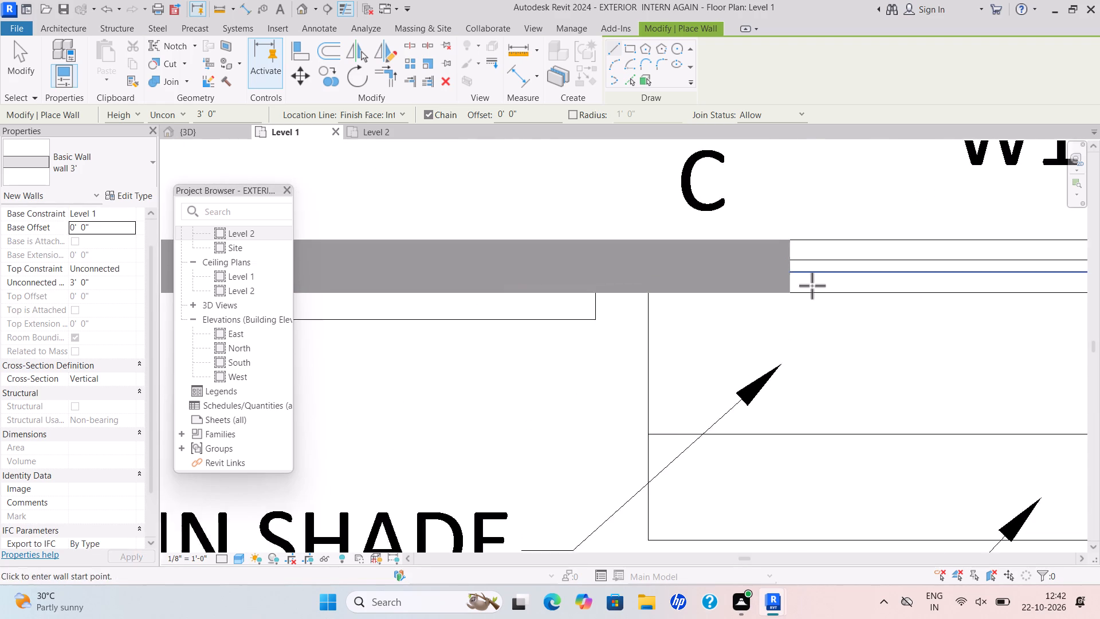
{"action": "left_click", "coordinate": [785, 297]}
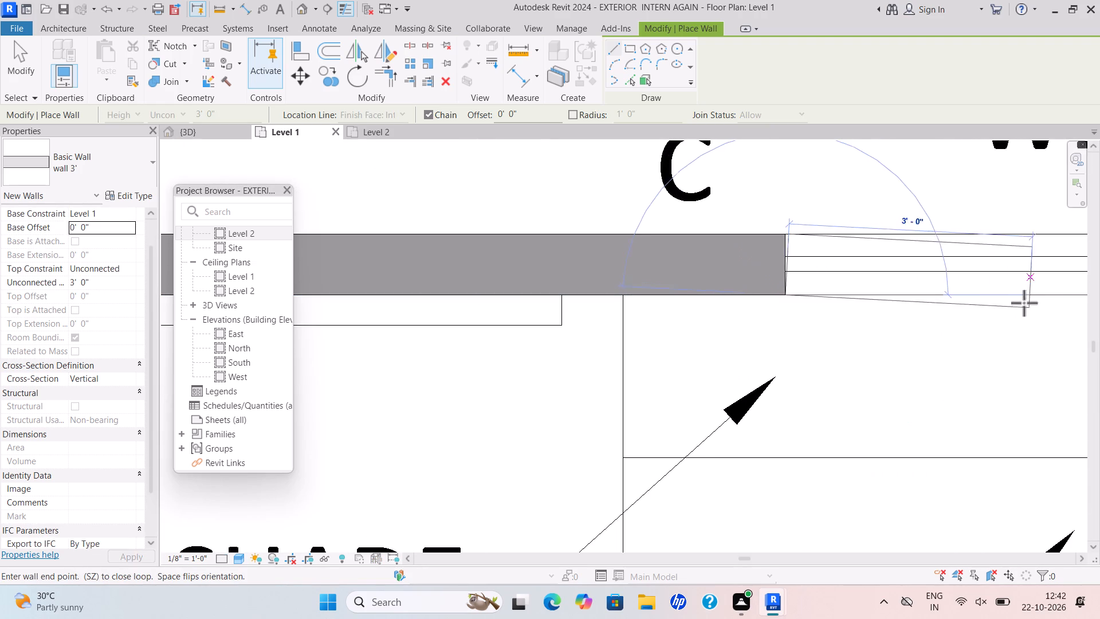
{"action": "scroll", "coordinate": [1023, 302], "scroll_direction": "down", "scroll_amount": 3}
{"action": "middle_click_drag", "start_coordinate": [1020, 300], "coordinate": [759, 301]}
{"action": "scroll", "coordinate": [887, 297], "scroll_direction": "up", "scroll_amount": 5}
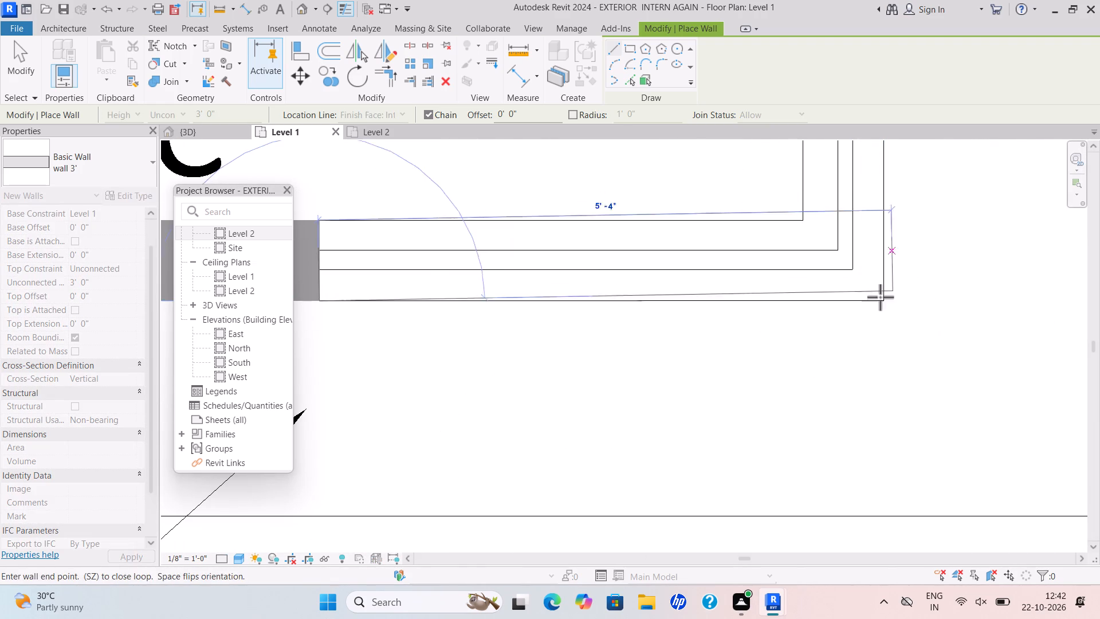
{"action": "left_click", "coordinate": [887, 299]}
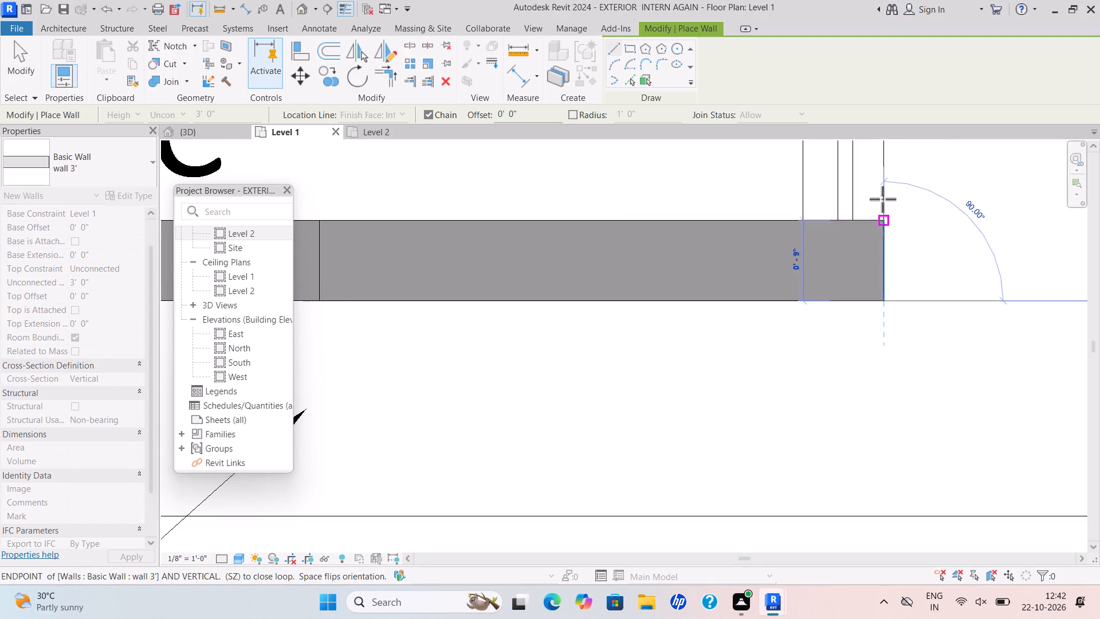
{"action": "scroll", "coordinate": [880, 183], "scroll_direction": "down", "scroll_amount": 3}
{"action": "middle_click_drag", "start_coordinate": [884, 199], "coordinate": [897, 547]}
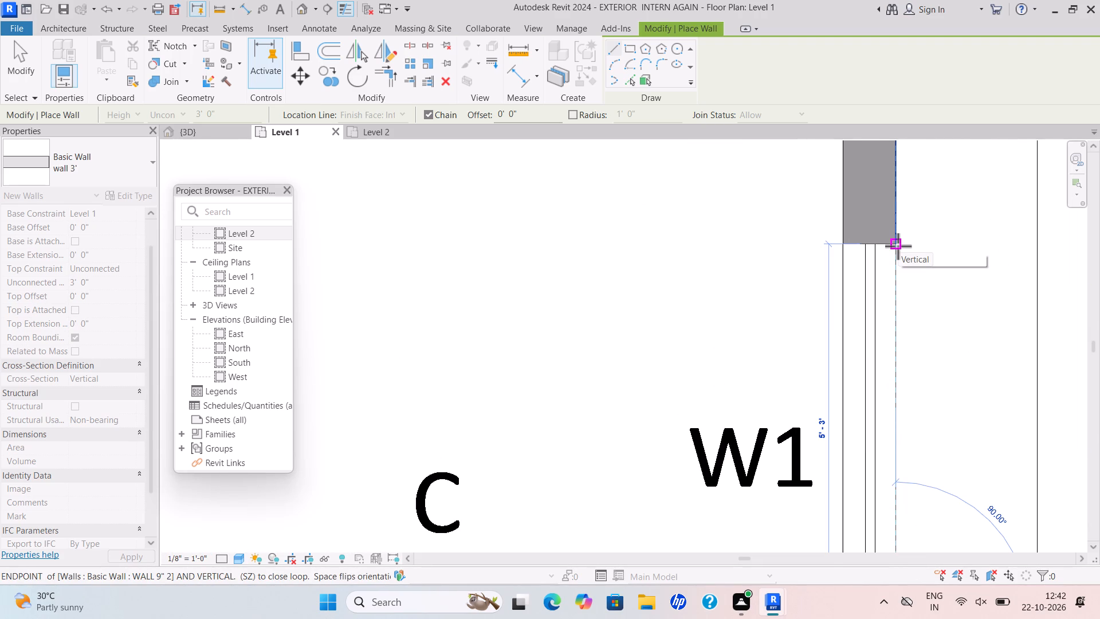
{"action": "scroll", "coordinate": [898, 246], "scroll_direction": "up", "scroll_amount": 6}
{"action": "left_click", "coordinate": [893, 245]}
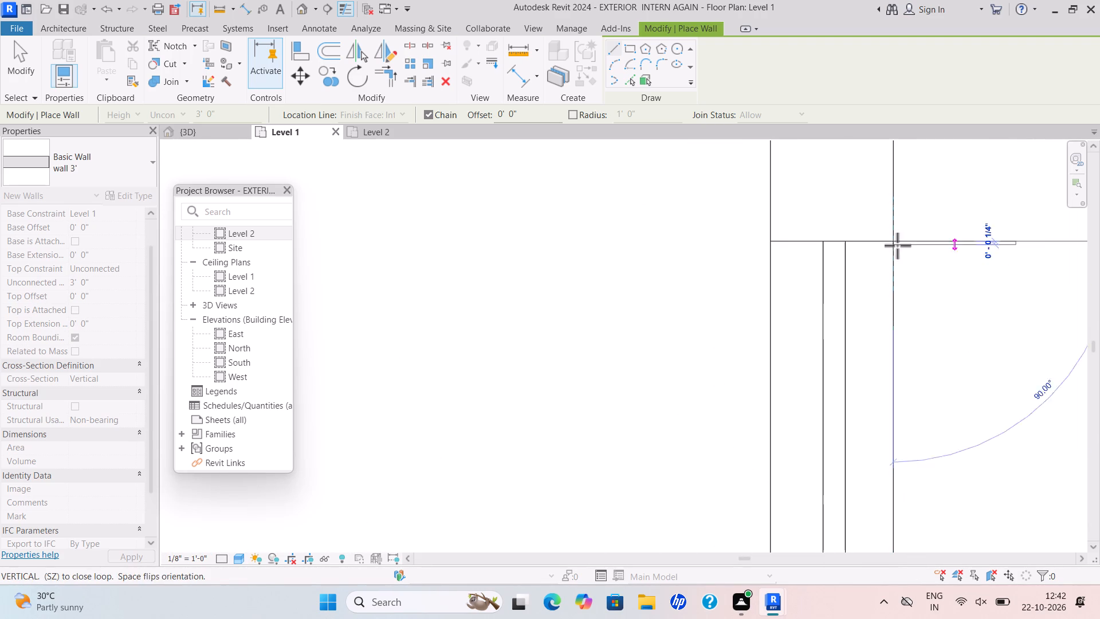
{"action": "key", "text": "Escape"}
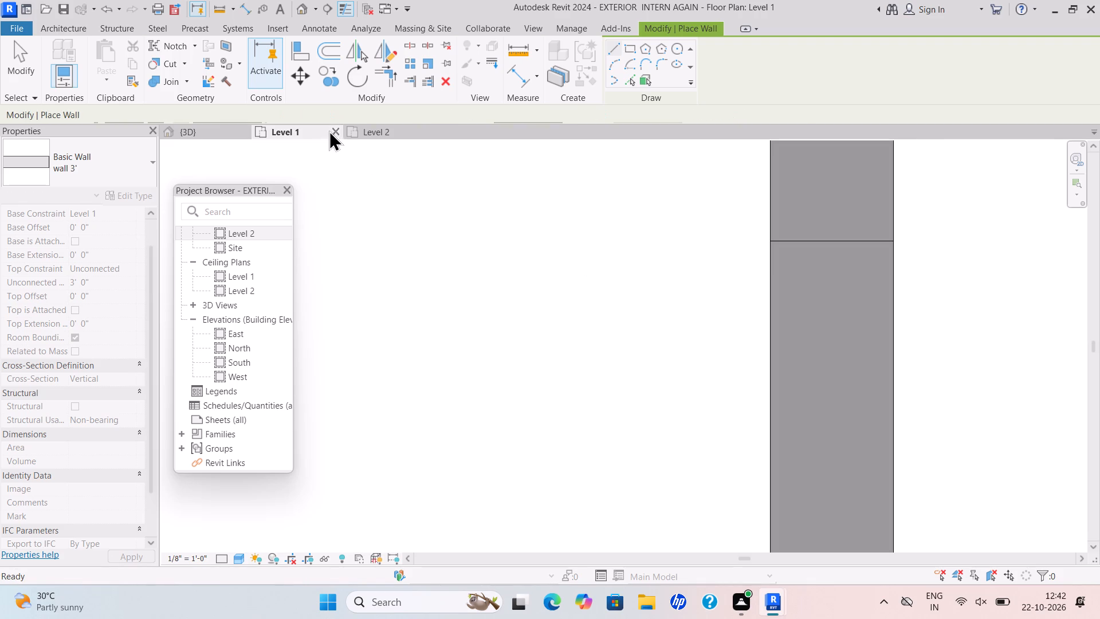
Inspect the new walls below the drawing room's W1 corner window and the building's other corner openings in 3D, returning to Level 1.
{"action": "left_click", "coordinate": [214, 133]}
{"action": "scroll", "coordinate": [480, 235], "scroll_direction": "down", "scroll_amount": 5}
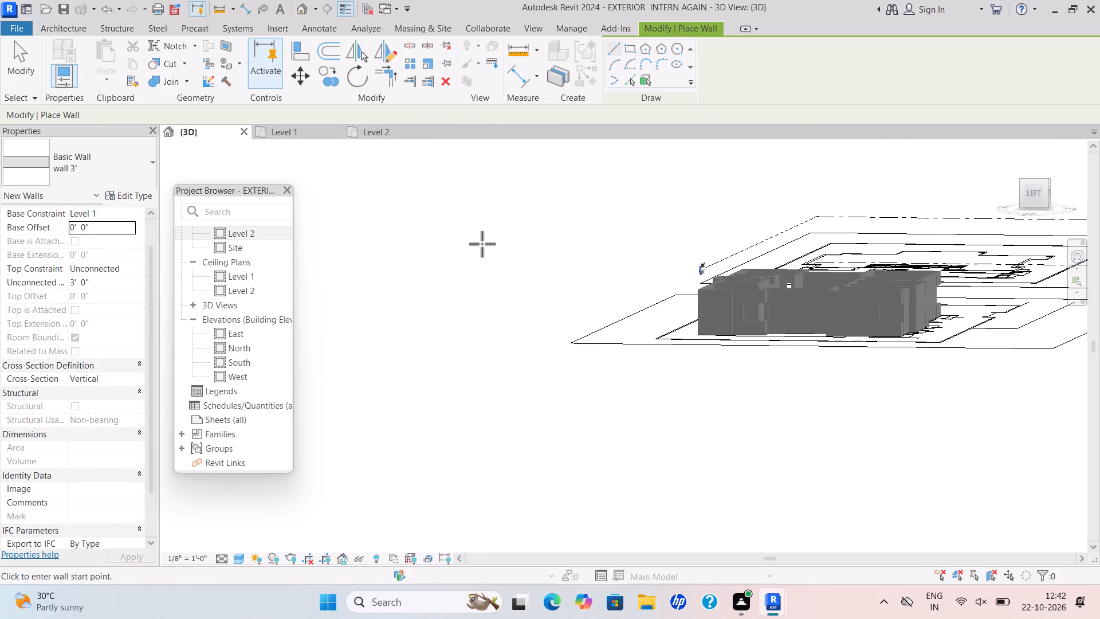
{"action": "scroll", "coordinate": [937, 365], "scroll_direction": "down", "scroll_amount": 5}
{"action": "scroll", "coordinate": [933, 359], "scroll_direction": "down", "scroll_amount": 1, "text": "shift"}
{"action": "middle_click_drag", "start_coordinate": [933, 359], "coordinate": [736, 407], "text": "shift"}
{"action": "scroll", "coordinate": [768, 306], "scroll_direction": "up", "scroll_amount": 6}
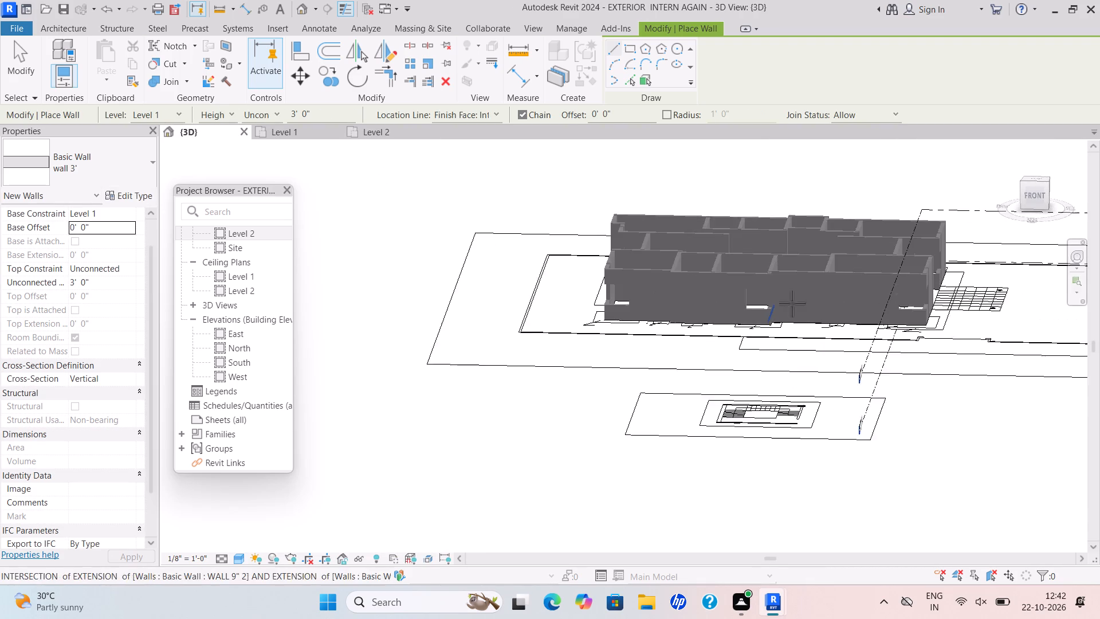
{"action": "scroll", "coordinate": [792, 303], "scroll_direction": "up", "scroll_amount": 7}
{"action": "middle_click_drag", "start_coordinate": [983, 309], "coordinate": [702, 391]}
{"action": "middle_click_drag", "start_coordinate": [720, 386], "coordinate": [650, 436], "text": "shift"}
{"action": "scroll", "coordinate": [690, 402], "scroll_direction": "down", "scroll_amount": 2}
{"action": "middle_click_drag", "start_coordinate": [685, 414], "coordinate": [501, 577]}
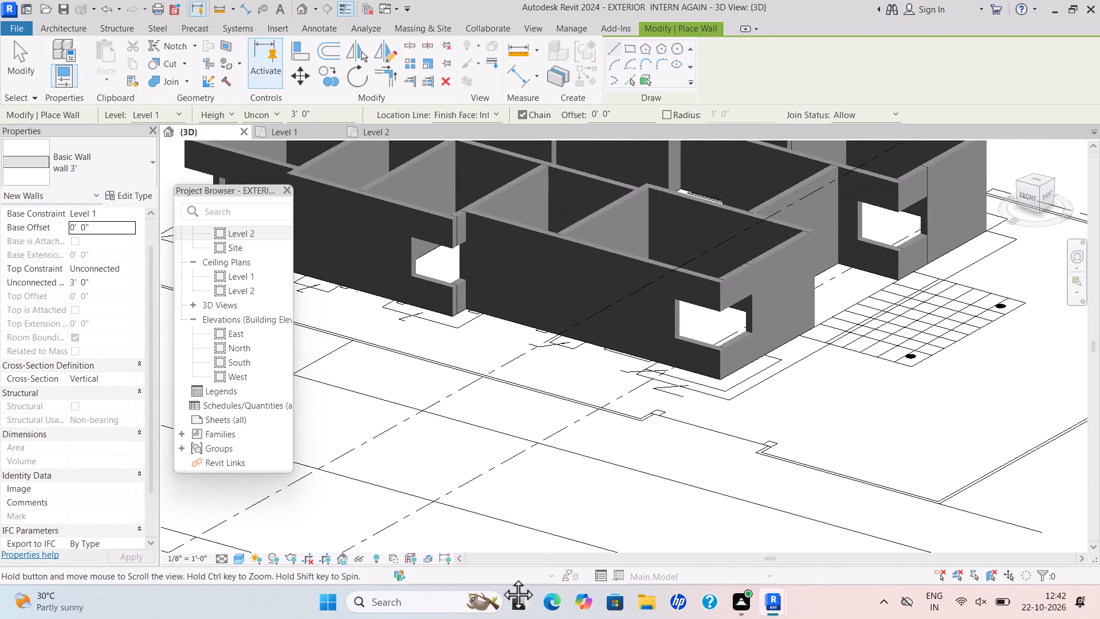
{"action": "middle_click_drag", "start_coordinate": [501, 577], "coordinate": [501, 578]}
{"action": "scroll", "coordinate": [501, 577], "scroll_direction": "down", "scroll_amount": 3}
{"action": "middle_click_drag", "start_coordinate": [599, 463], "coordinate": [674, 478]}
{"action": "scroll", "coordinate": [678, 462], "scroll_direction": "down", "scroll_amount": 2}
{"action": "middle_click_drag", "start_coordinate": [678, 460], "coordinate": [794, 421]}
{"action": "scroll", "coordinate": [792, 422], "scroll_direction": "down", "scroll_amount": 2}
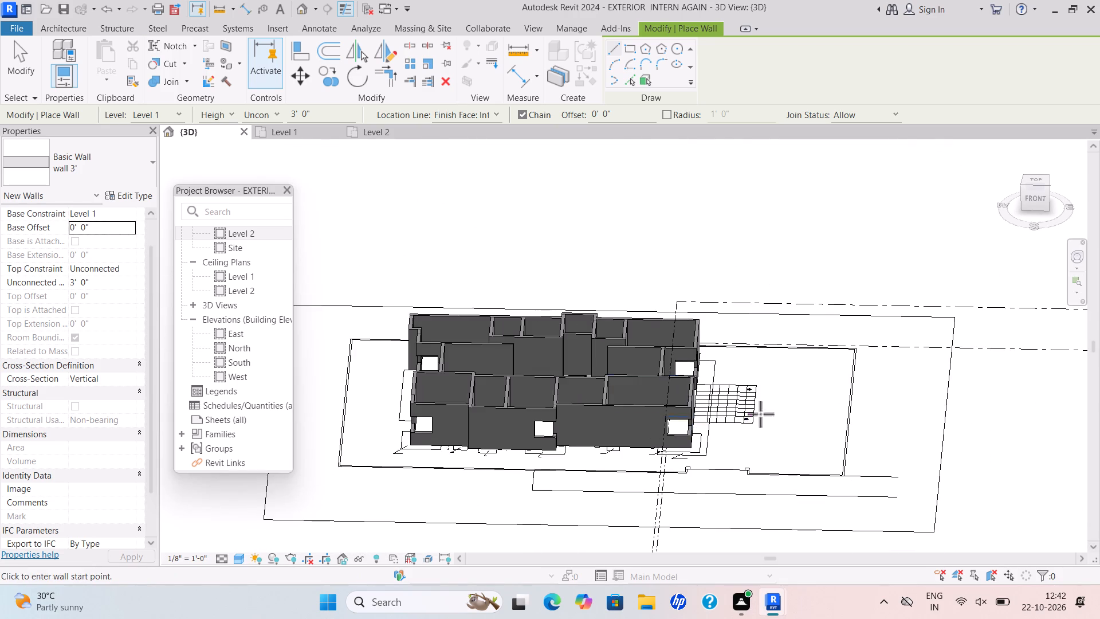
{"action": "scroll", "coordinate": [702, 429], "scroll_direction": "up", "scroll_amount": 3}
{"action": "scroll", "coordinate": [677, 408], "scroll_direction": "down", "scroll_amount": 4}
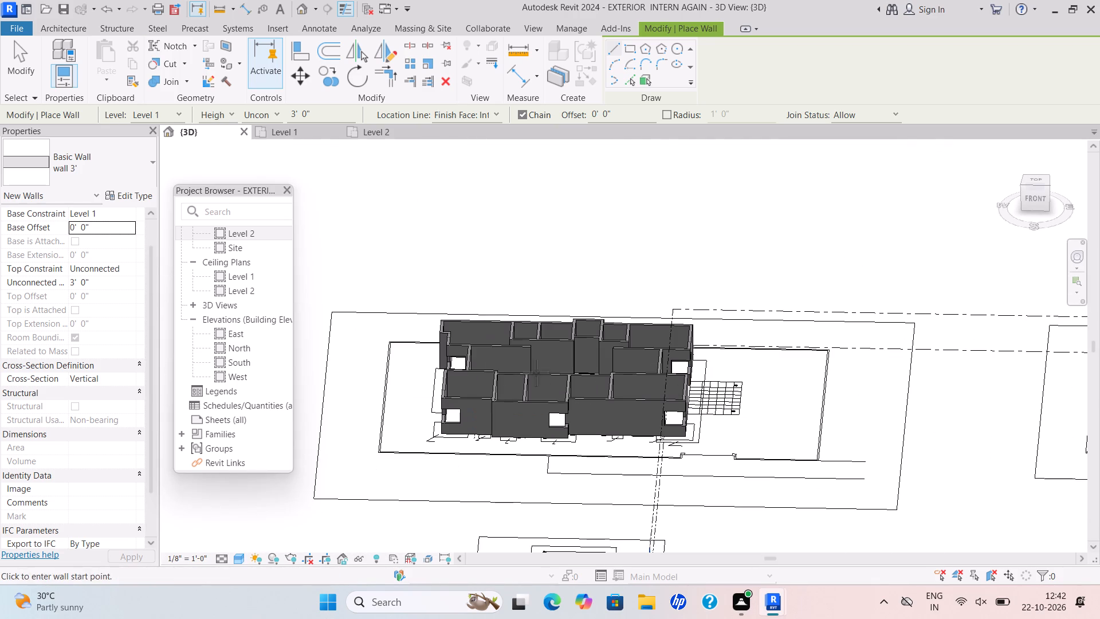
{"action": "left_click", "coordinate": [297, 124]}
{"action": "left_click", "coordinate": [300, 137]}
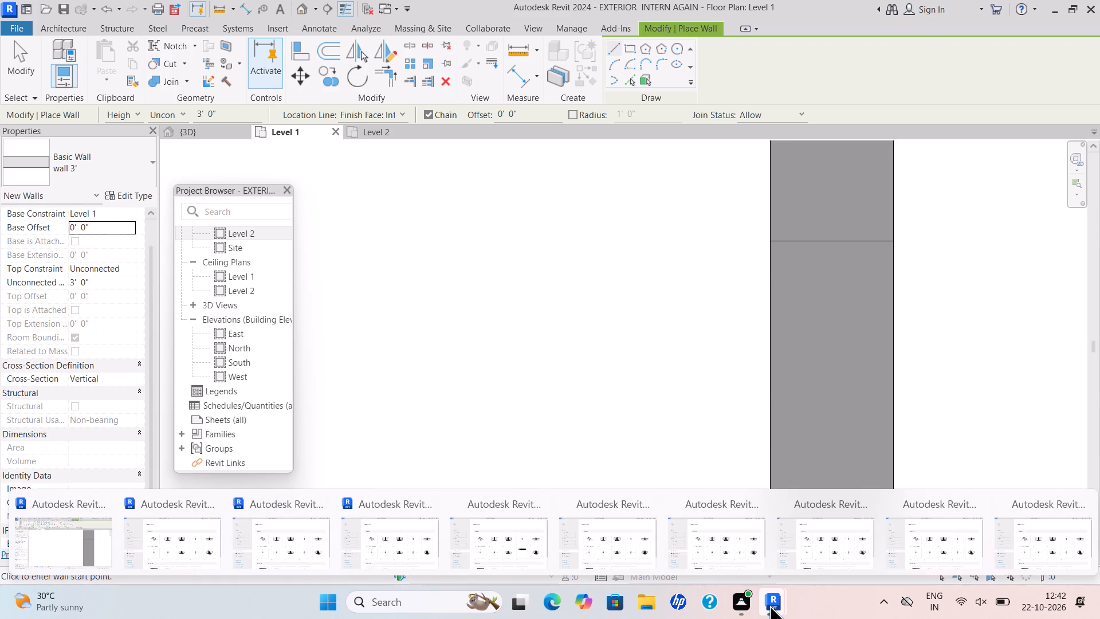
Close the extra Revit windows showing only the Home screen, keeping the EXTERIOR INTERN AGAIN project window open.
{"action": "left_click", "coordinate": [861, 498]}
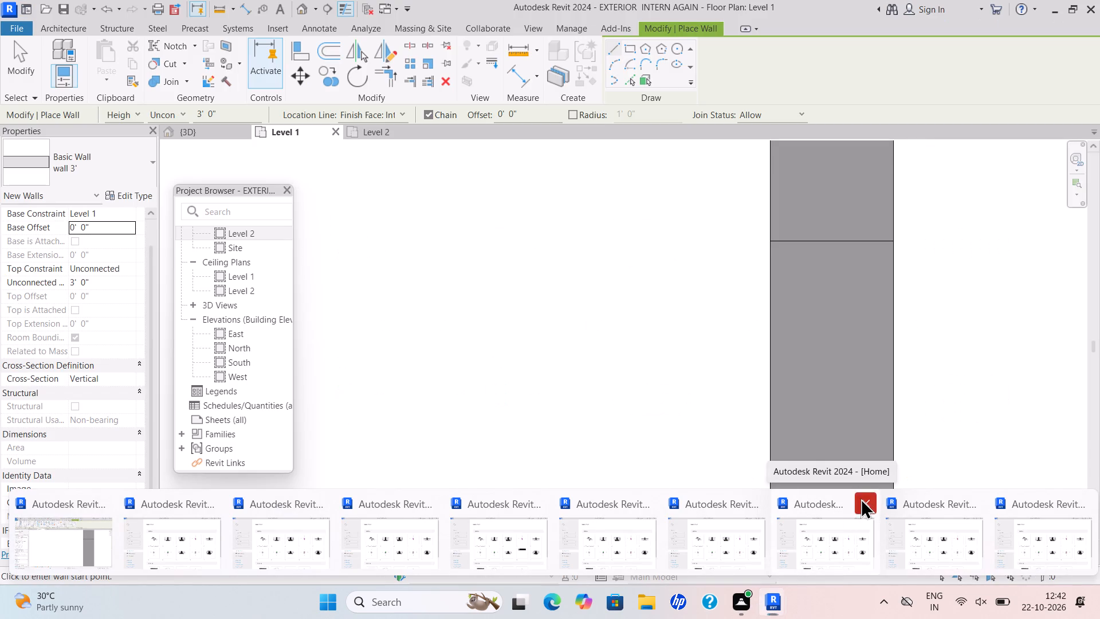
{"action": "left_click", "coordinate": [847, 495]}
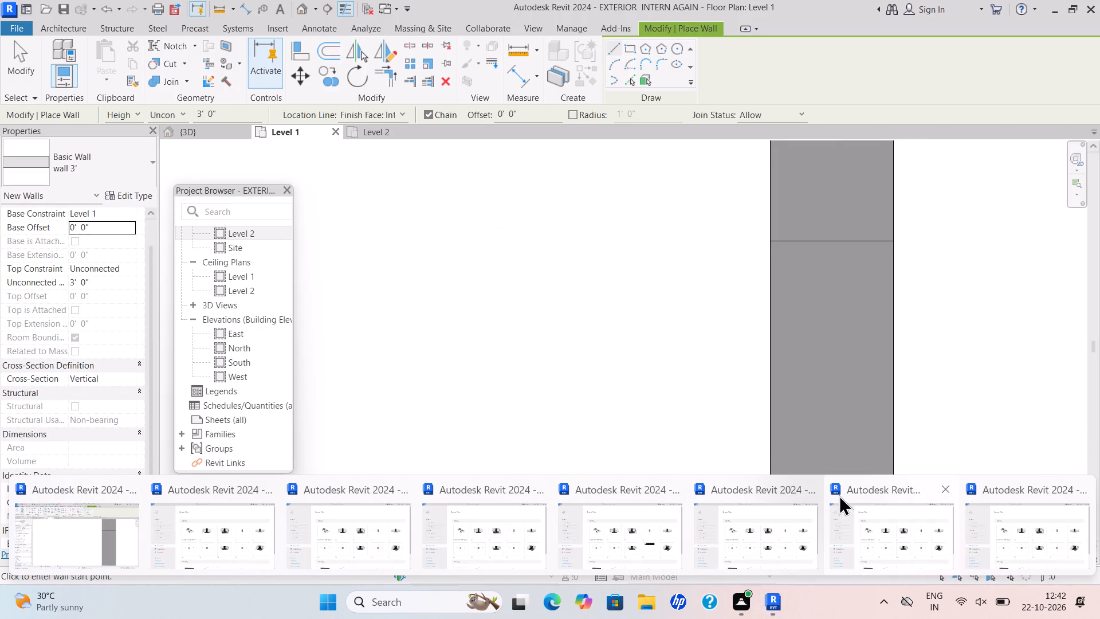
{"action": "left_click", "coordinate": [804, 491]}
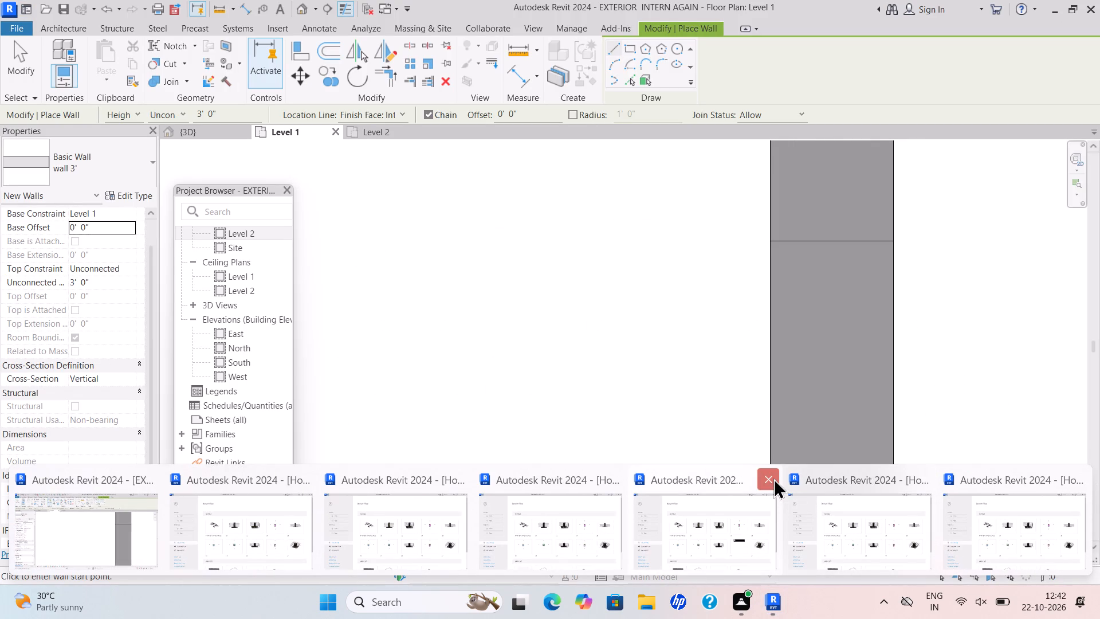
{"action": "left_click", "coordinate": [773, 478]}
{"action": "left_click", "coordinate": [769, 478]}
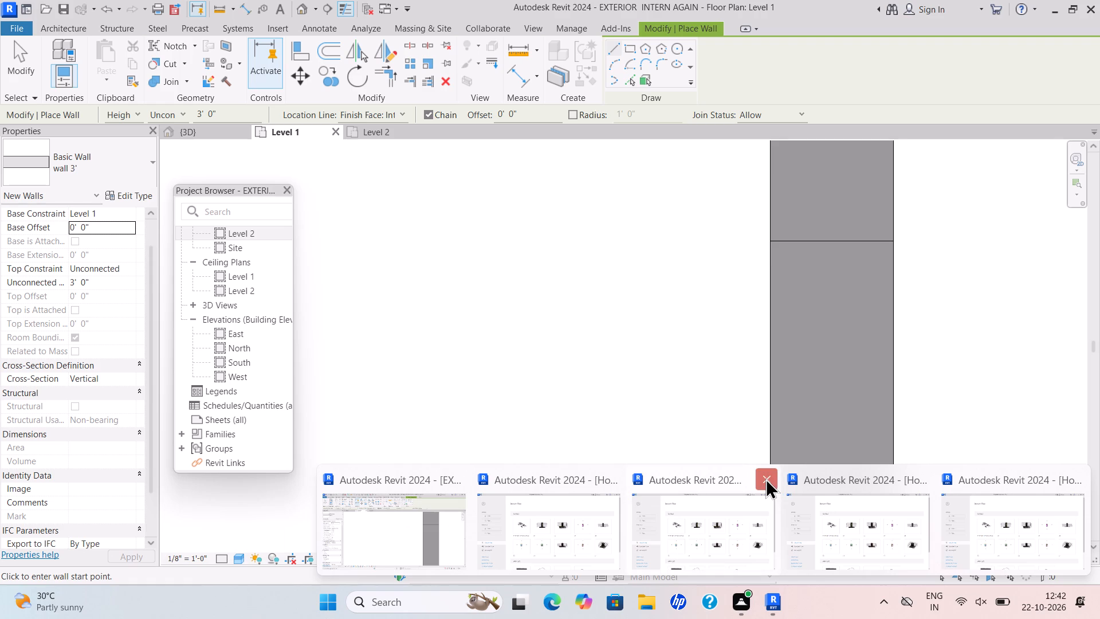
{"action": "left_click", "coordinate": [765, 477]}
{"action": "left_click", "coordinate": [752, 478]}
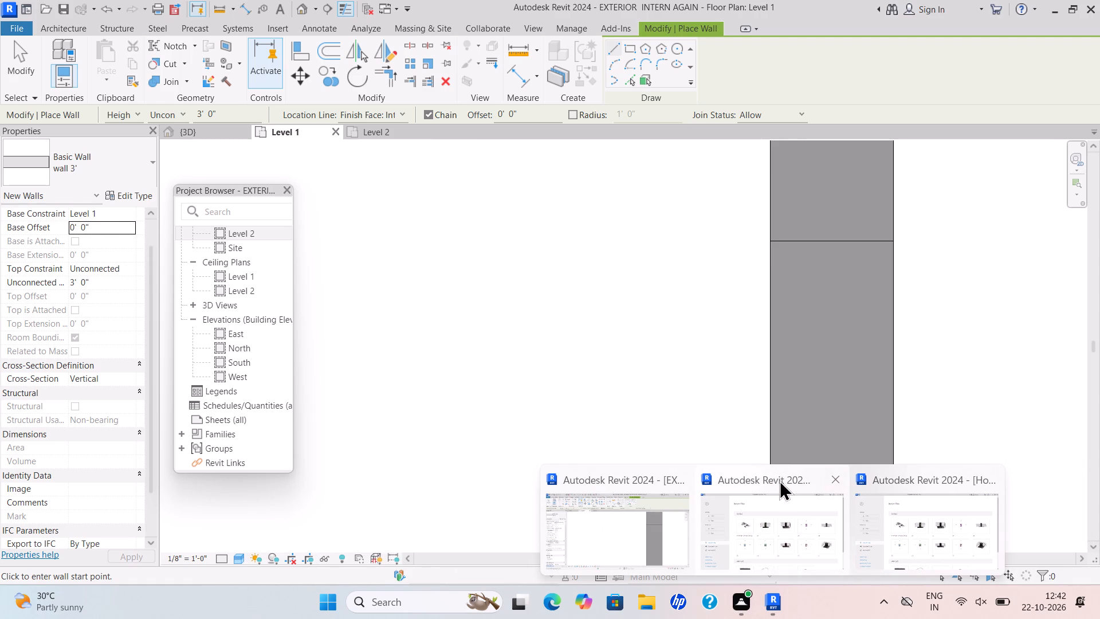
{"action": "left_click", "coordinate": [841, 479]}
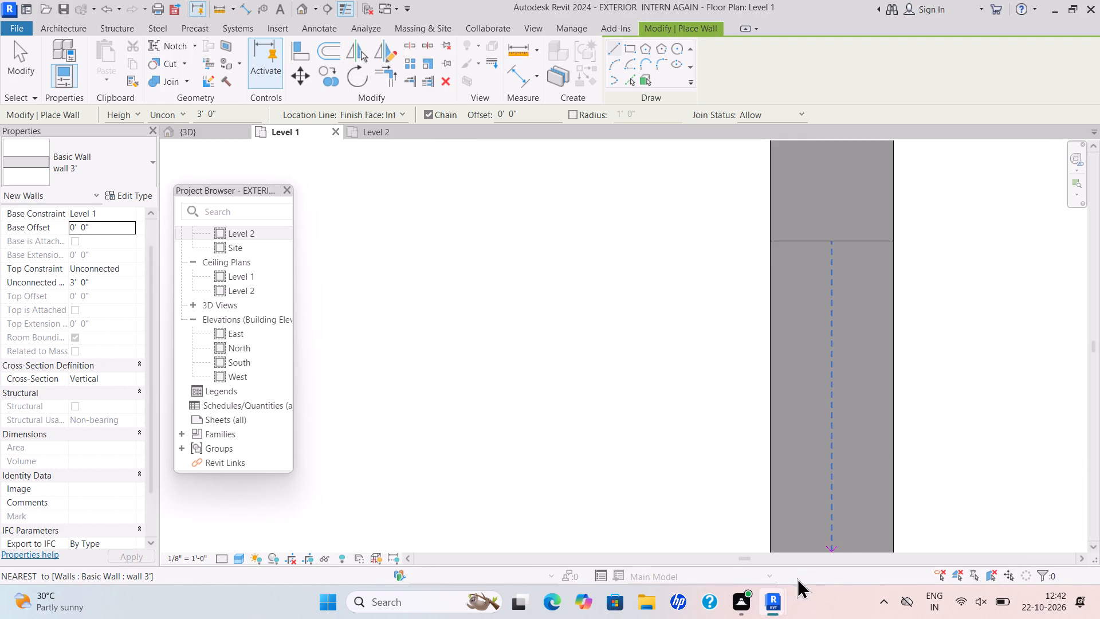
{"action": "left_click", "coordinate": [836, 480]}
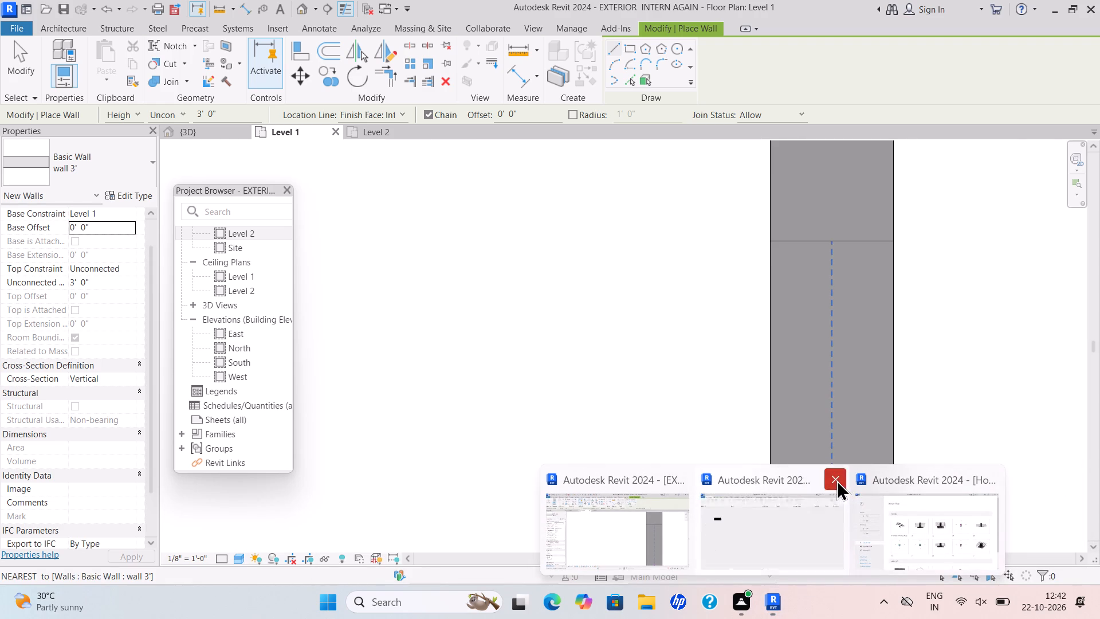
{"action": "left_click", "coordinate": [917, 479]}
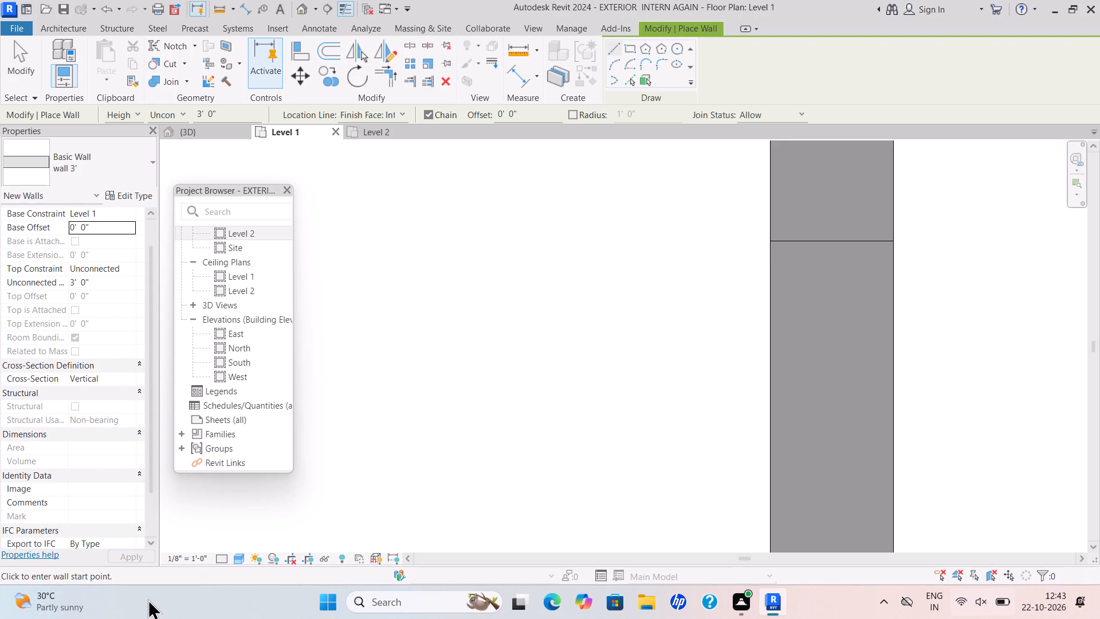
Check the drawing room's corner window opening up close in the 3D view and end the Wall command.
{"action": "left_click", "coordinate": [207, 127]}
{"action": "scroll", "coordinate": [647, 394], "scroll_direction": "up", "scroll_amount": 9}
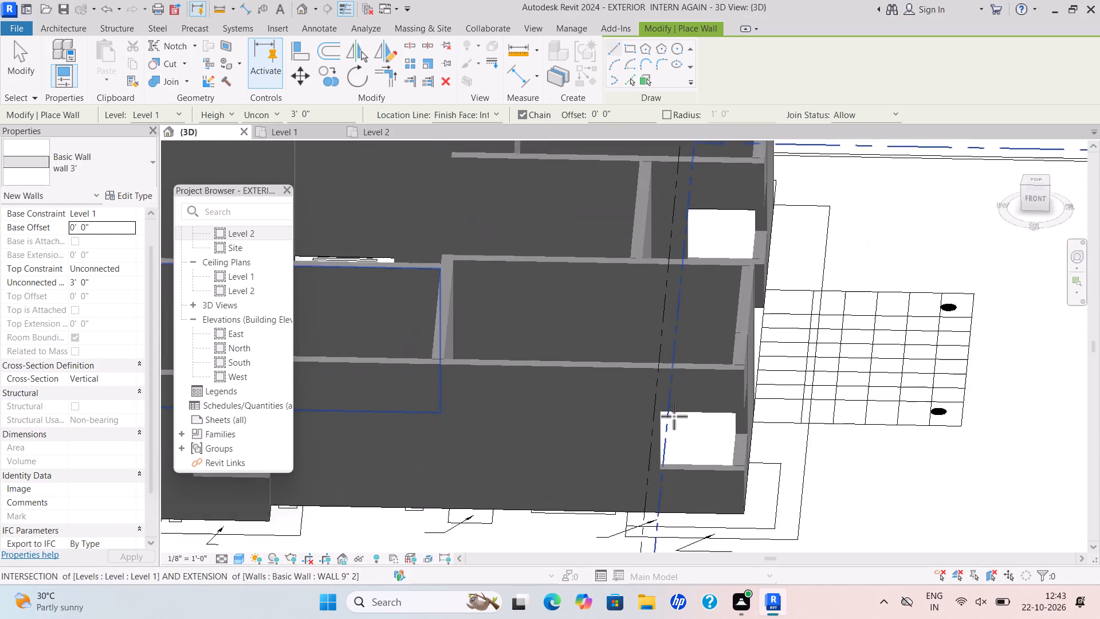
{"action": "scroll", "coordinate": [674, 416], "scroll_direction": "up", "scroll_amount": 2}
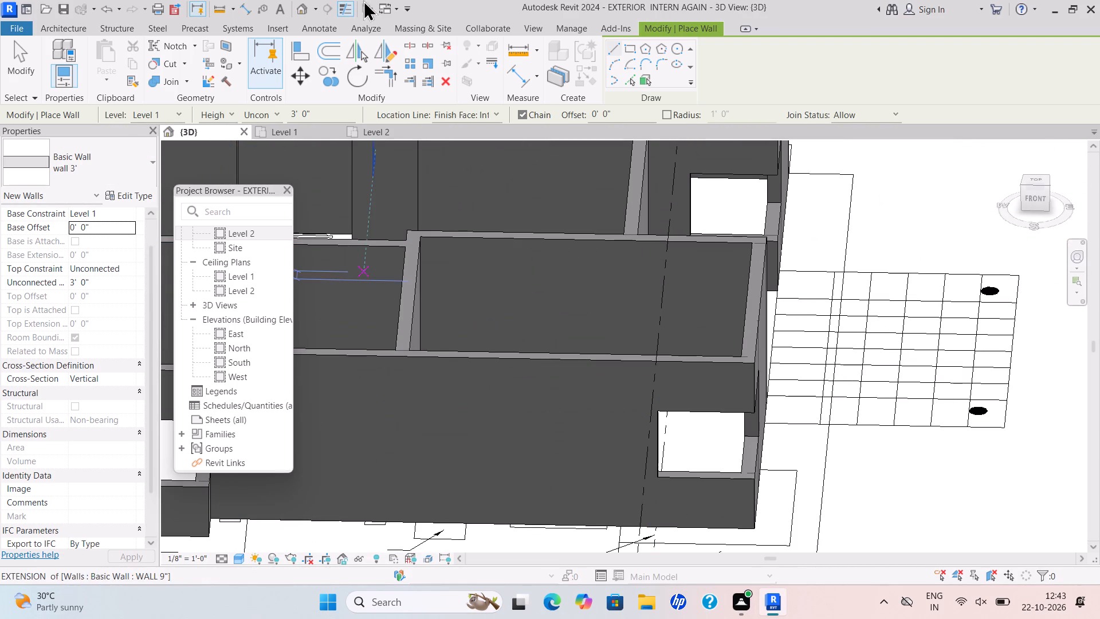
{"action": "key", "text": "Escape"}
{"action": "key", "text": "Escape"}
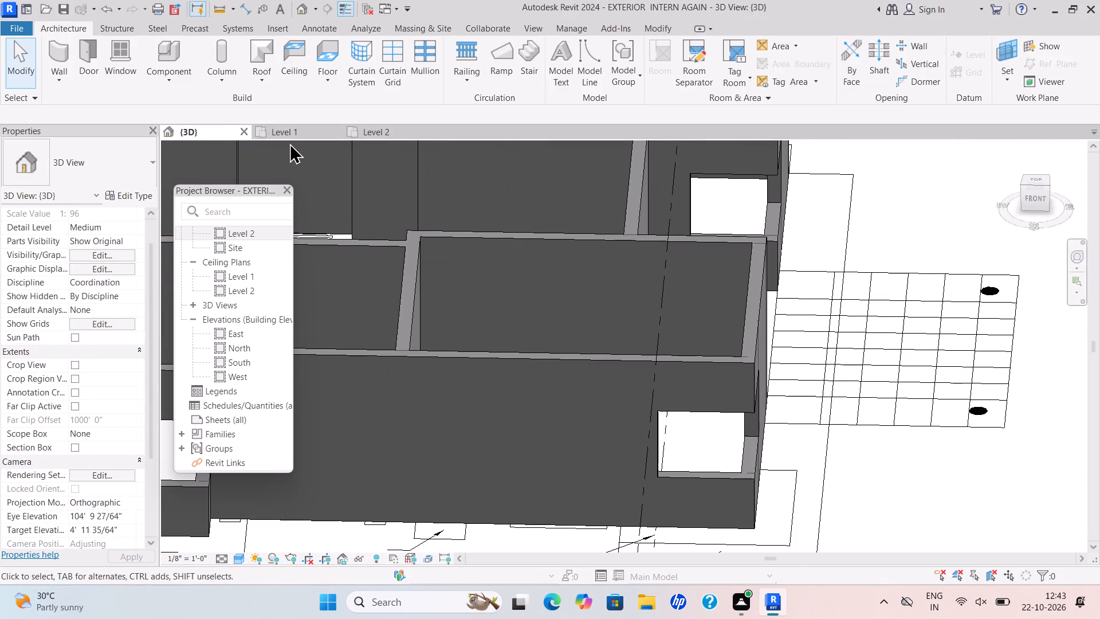
On Level 1, examine the CAD first floor plan's bedroom, kitchen and sun shades, plus the neighbouring mumty plan and elevation drawings.
{"action": "left_click", "coordinate": [286, 134]}
{"action": "scroll", "coordinate": [397, 240], "scroll_direction": "down", "scroll_amount": 18}
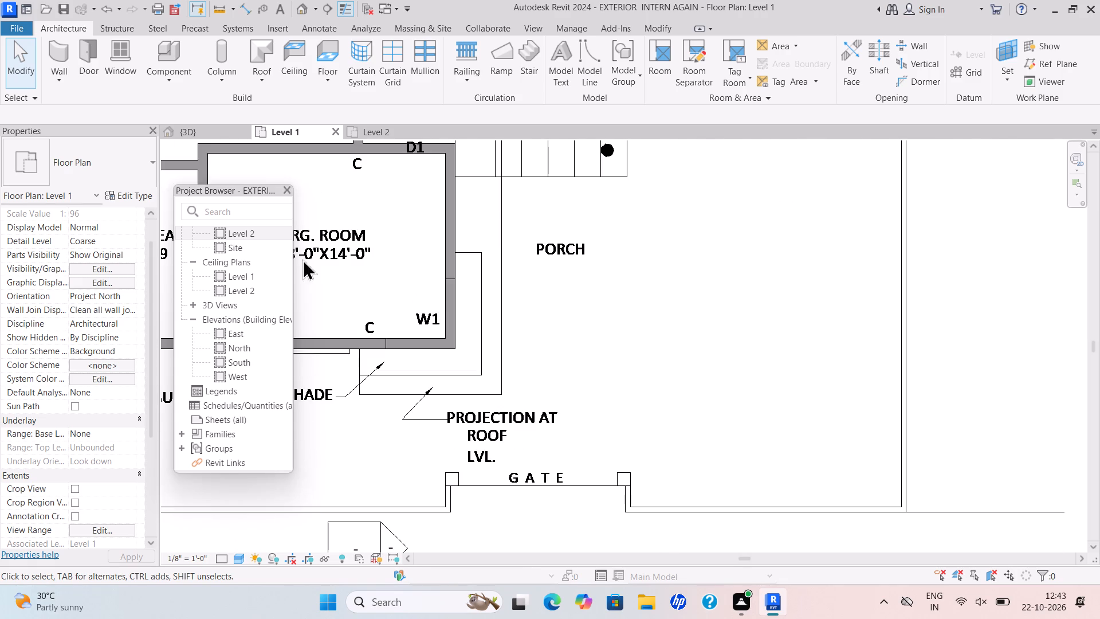
{"action": "scroll", "coordinate": [567, 277], "scroll_direction": "down", "scroll_amount": 7}
{"action": "middle_click_drag", "start_coordinate": [551, 284], "coordinate": [313, 335]}
{"action": "scroll", "coordinate": [322, 339], "scroll_direction": "down", "scroll_amount": 5}
{"action": "scroll", "coordinate": [754, 307], "scroll_direction": "down", "scroll_amount": 1}
{"action": "middle_click_drag", "start_coordinate": [754, 305], "coordinate": [745, 304]}
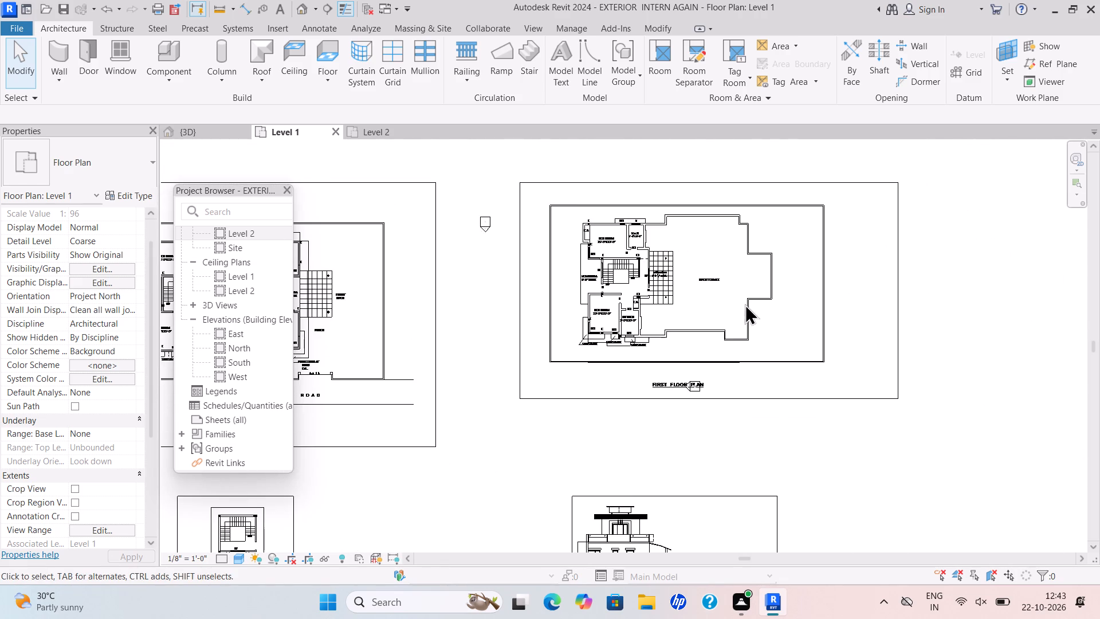
{"action": "middle_click_drag", "start_coordinate": [745, 304], "coordinate": [708, 283]}
{"action": "scroll", "coordinate": [708, 285], "scroll_direction": "down", "scroll_amount": 2}
{"action": "scroll", "coordinate": [618, 311], "scroll_direction": "up", "scroll_amount": 6}
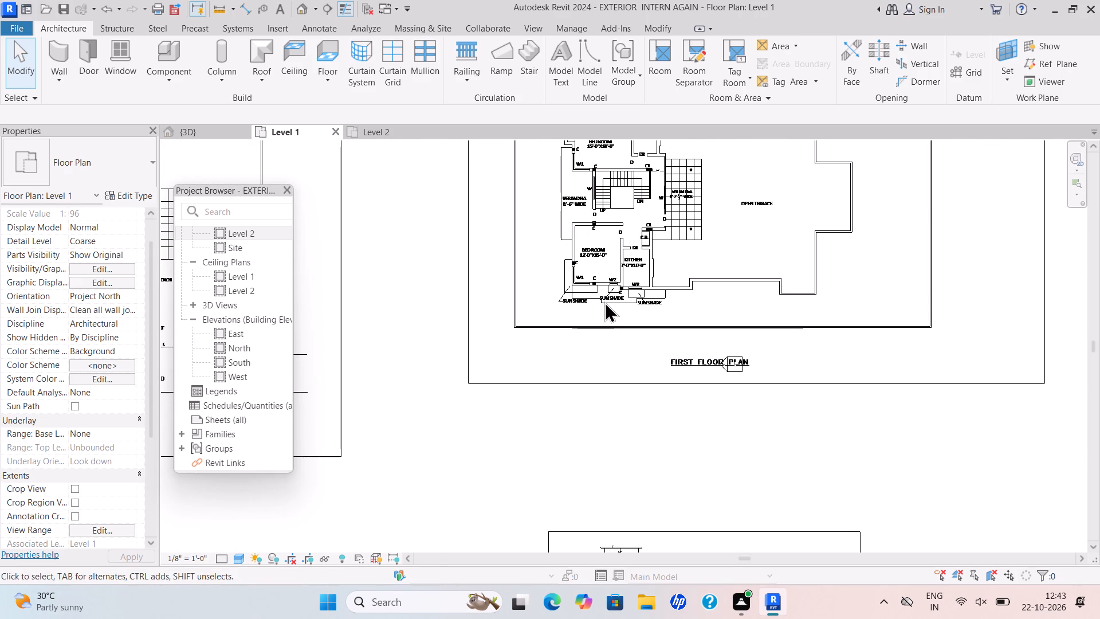
{"action": "scroll", "coordinate": [591, 293], "scroll_direction": "up", "scroll_amount": 5}
{"action": "scroll", "coordinate": [691, 251], "scroll_direction": "up", "scroll_amount": 1}
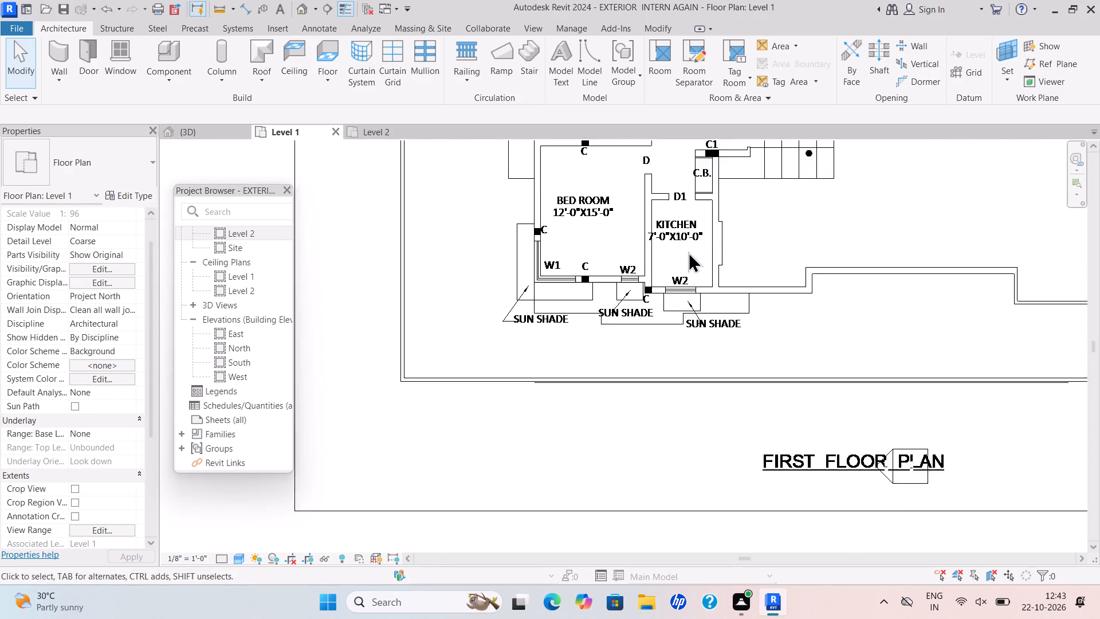
{"action": "scroll", "coordinate": [688, 252], "scroll_direction": "up", "scroll_amount": 2}
{"action": "middle_click_drag", "start_coordinate": [667, 262], "coordinate": [480, 338]}
{"action": "scroll", "coordinate": [492, 337], "scroll_direction": "down", "scroll_amount": 10}
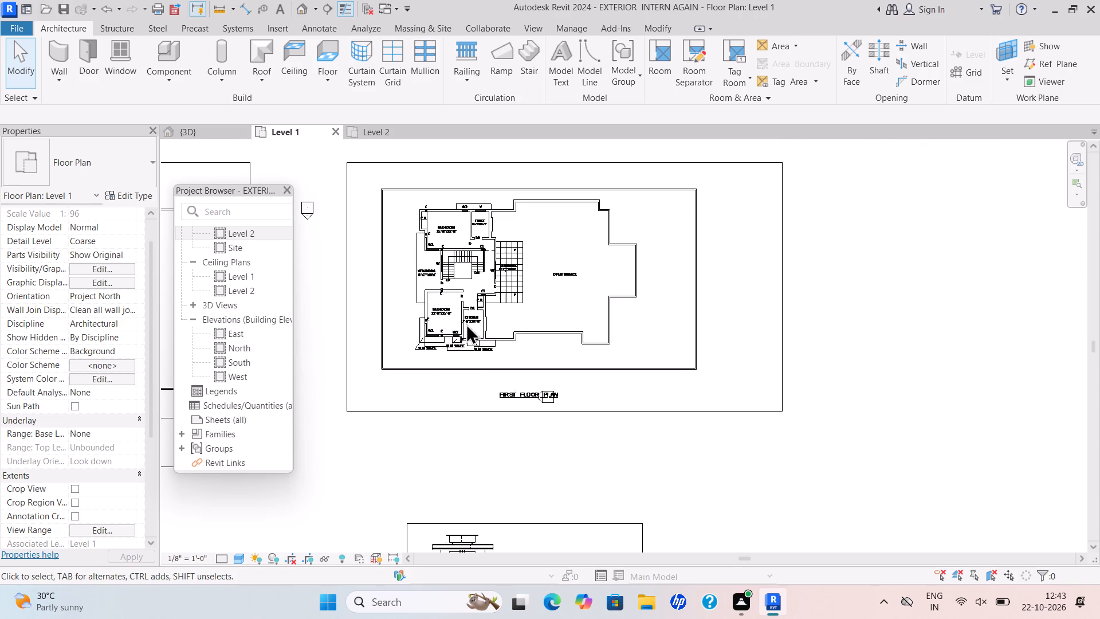
{"action": "scroll", "coordinate": [515, 399], "scroll_direction": "down", "scroll_amount": 4}
{"action": "middle_click_drag", "start_coordinate": [516, 426], "coordinate": [468, 260]}
{"action": "scroll", "coordinate": [468, 295], "scroll_direction": "down", "scroll_amount": 2}
{"action": "middle_click_drag", "start_coordinate": [510, 338], "coordinate": [720, 349]}
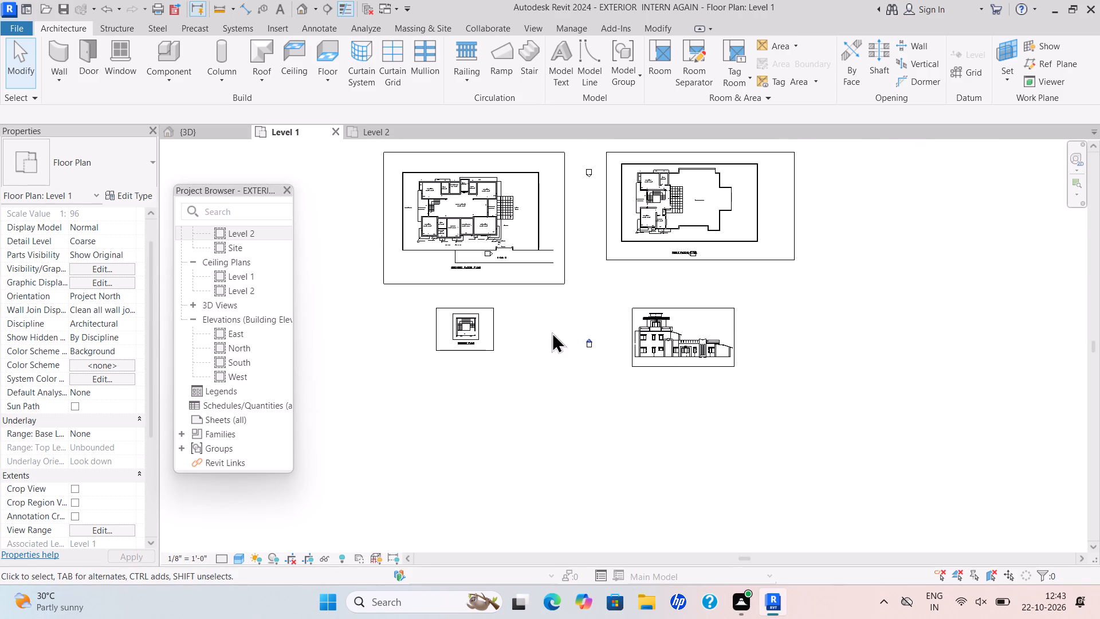
{"action": "scroll", "coordinate": [492, 311], "scroll_direction": "up", "scroll_amount": 6}
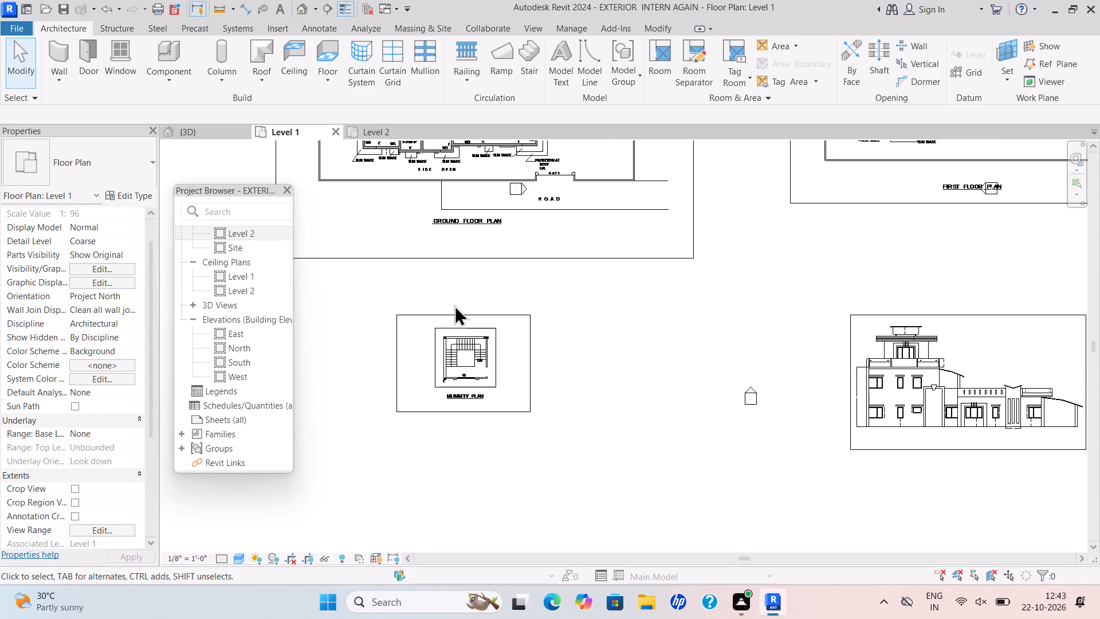
Set up a new WALL 9" basic wall based on Level 1 with an unconnected height of 10'.
{"action": "left_click", "coordinate": [54, 73]}
{"action": "left_click", "coordinate": [78, 96]}
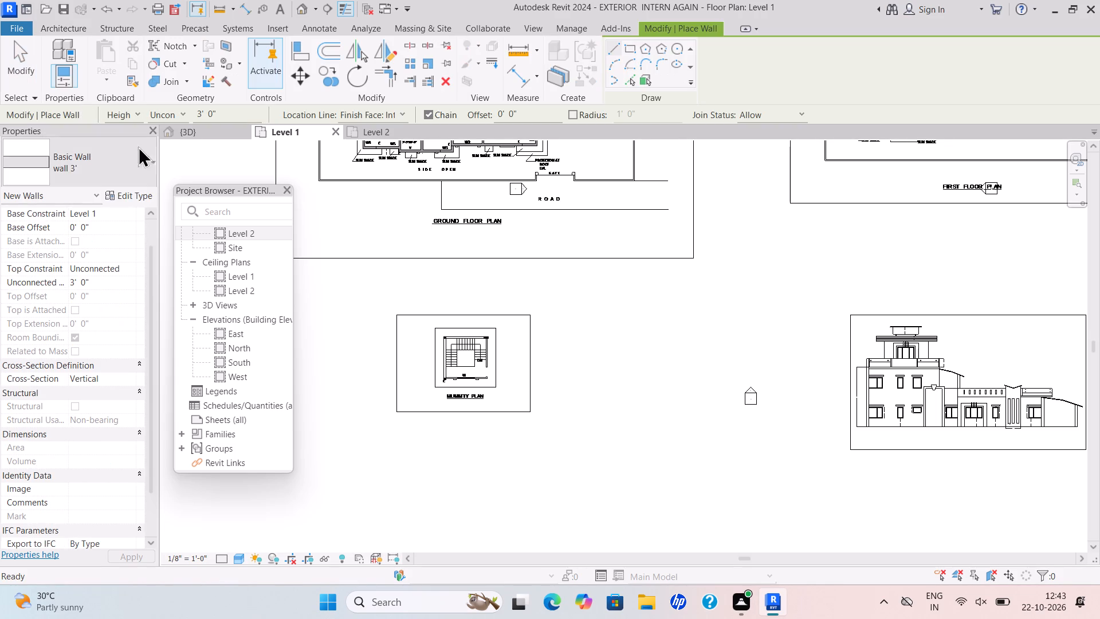
{"action": "left_click_drag", "start_coordinate": [143, 158], "coordinate": [147, 164]}
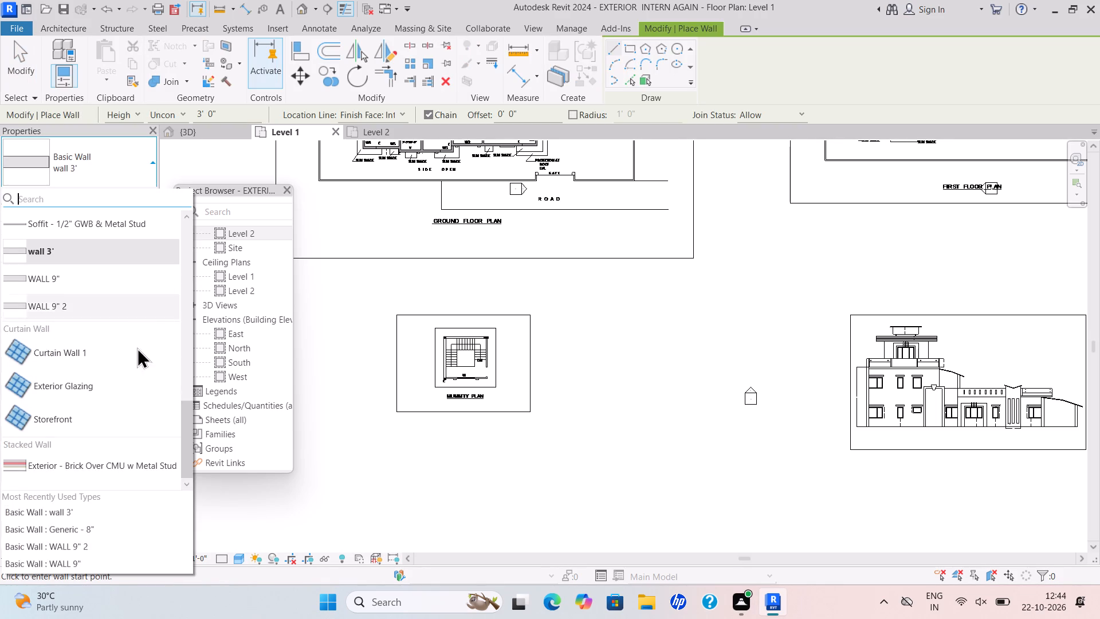
{"action": "left_click", "coordinate": [85, 277]}
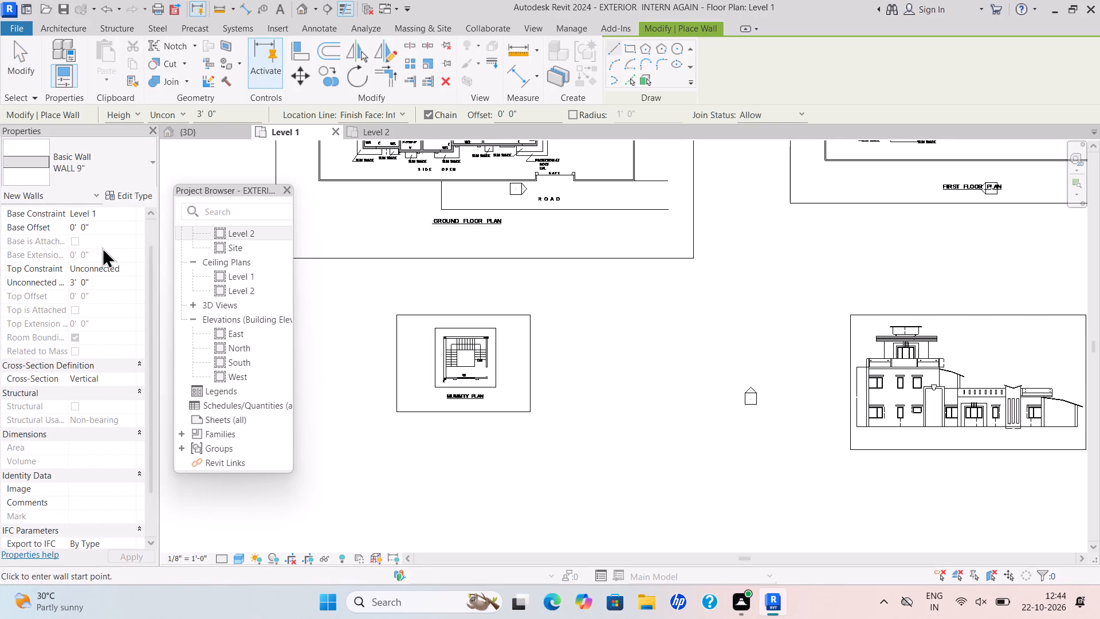
{"action": "left_click", "coordinate": [144, 159]}
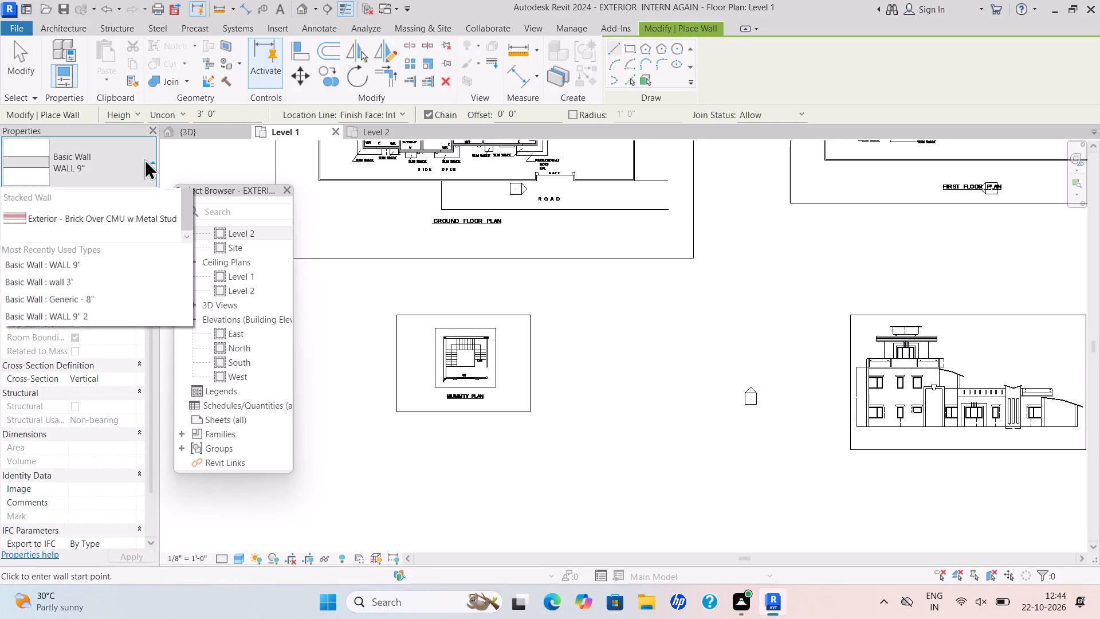
{"action": "left_click", "coordinate": [71, 312]}
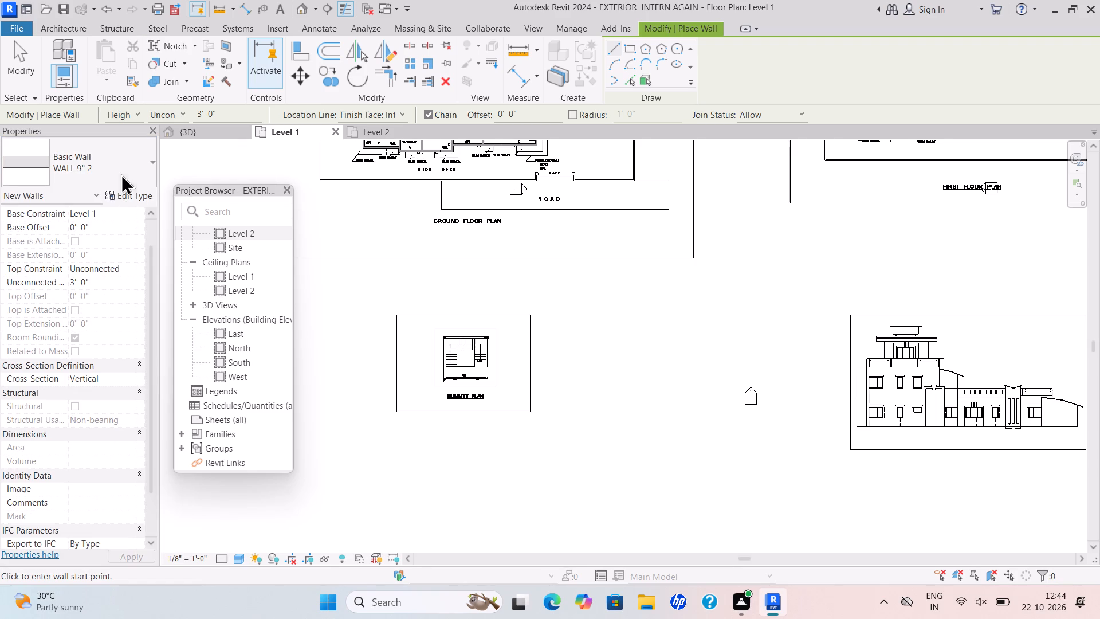
{"action": "left_click", "coordinate": [148, 166]}
{"action": "scroll", "coordinate": [115, 365], "scroll_direction": "up", "scroll_amount": 3}
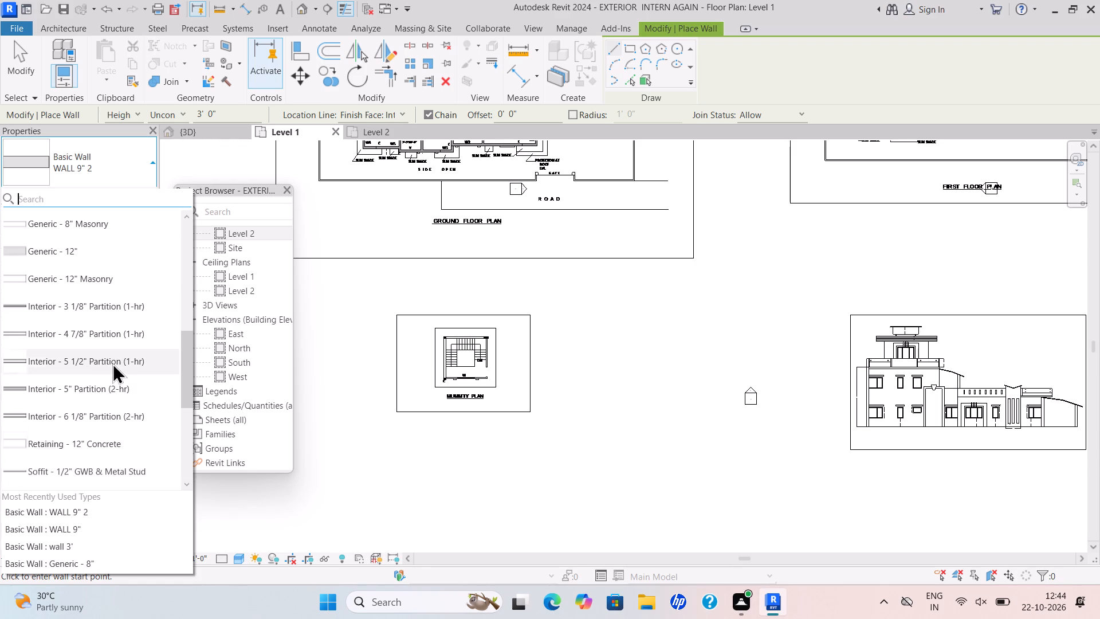
{"action": "scroll", "coordinate": [112, 363], "scroll_direction": "up", "scroll_amount": 5}
{"action": "scroll", "coordinate": [100, 539], "scroll_direction": "down", "scroll_amount": 5}
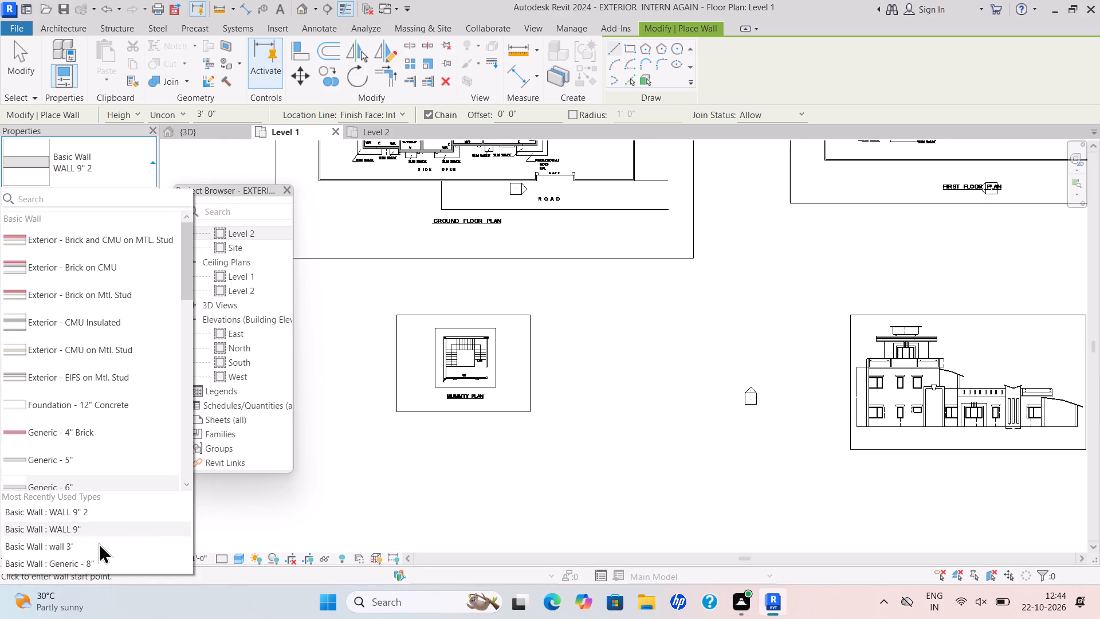
{"action": "left_click", "coordinate": [87, 530]}
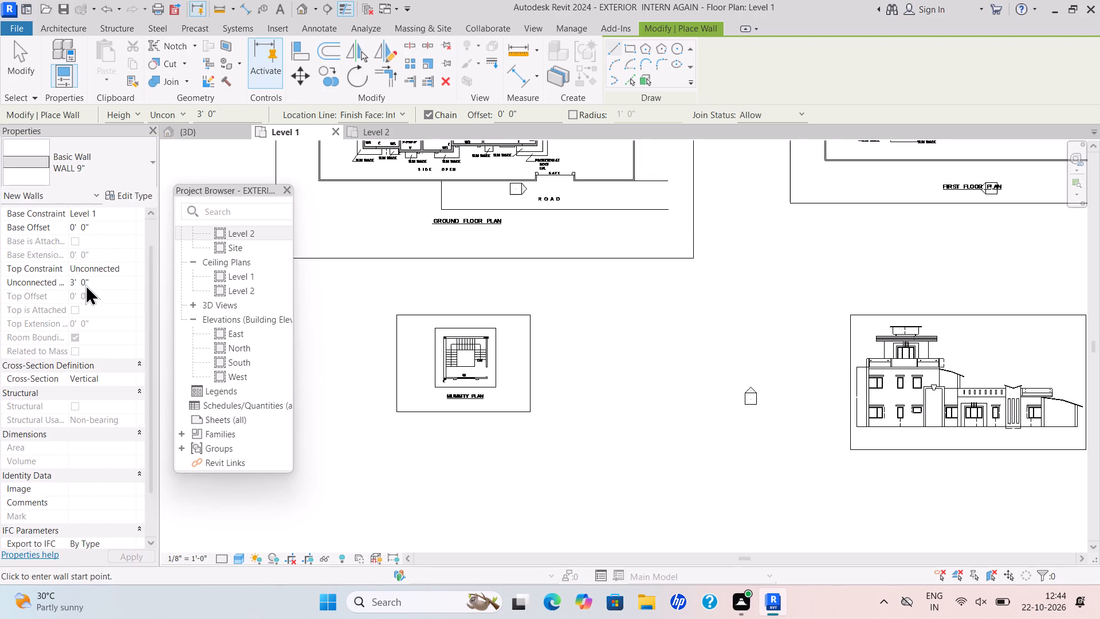
{"action": "left_click_drag", "start_coordinate": [84, 283], "coordinate": [65, 297]}
{"action": "key", "text": "BackSpace"}
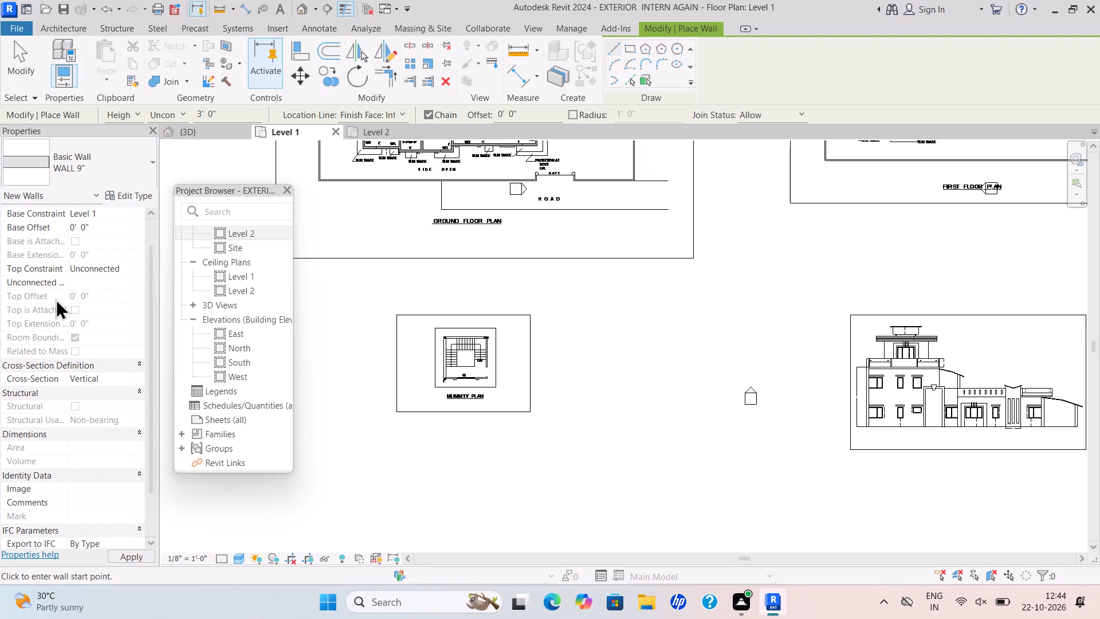
{"action": "type", "text": "10'"}
{"action": "key", "text": "Return"}
On the first floor plan, draw a 3'-0" wall from the 15'-0"x13'-0" bedroom's W1 window past column C to the C.B. recess corner.
{"action": "scroll", "coordinate": [413, 338], "scroll_direction": "down", "scroll_amount": 7}
{"action": "middle_click_drag", "start_coordinate": [536, 287], "coordinate": [419, 327]}
{"action": "scroll", "coordinate": [418, 326], "scroll_direction": "up", "scroll_amount": 1}
{"action": "scroll", "coordinate": [485, 276], "scroll_direction": "up", "scroll_amount": 6}
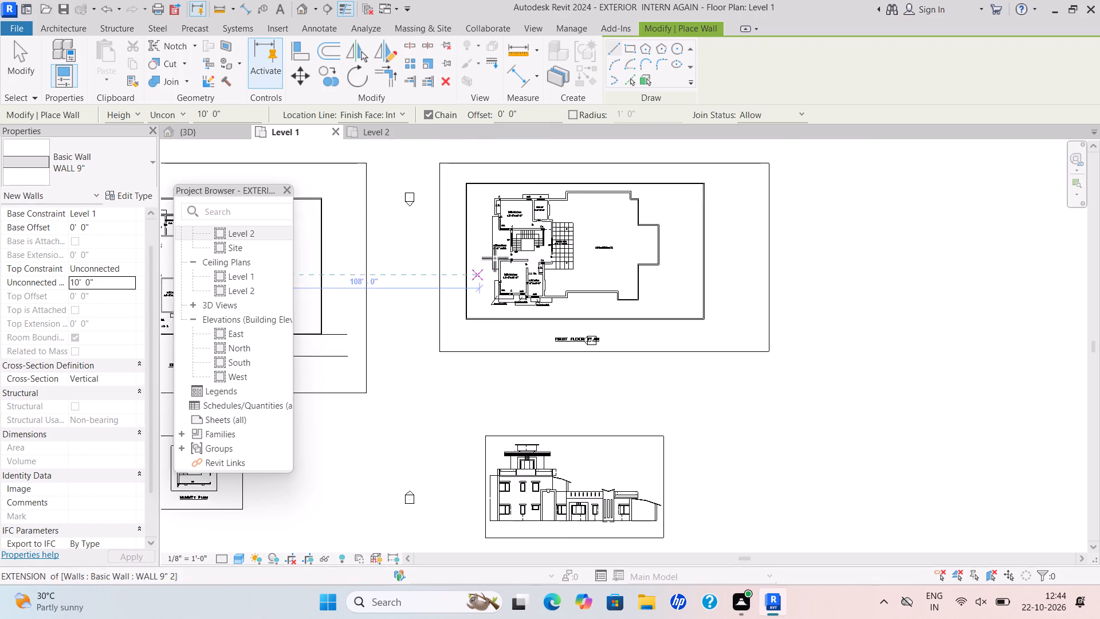
{"action": "scroll", "coordinate": [494, 258], "scroll_direction": "up", "scroll_amount": 5}
{"action": "middle_click_drag", "start_coordinate": [564, 175], "coordinate": [531, 339]}
{"action": "scroll", "coordinate": [454, 349], "scroll_direction": "up", "scroll_amount": 5}
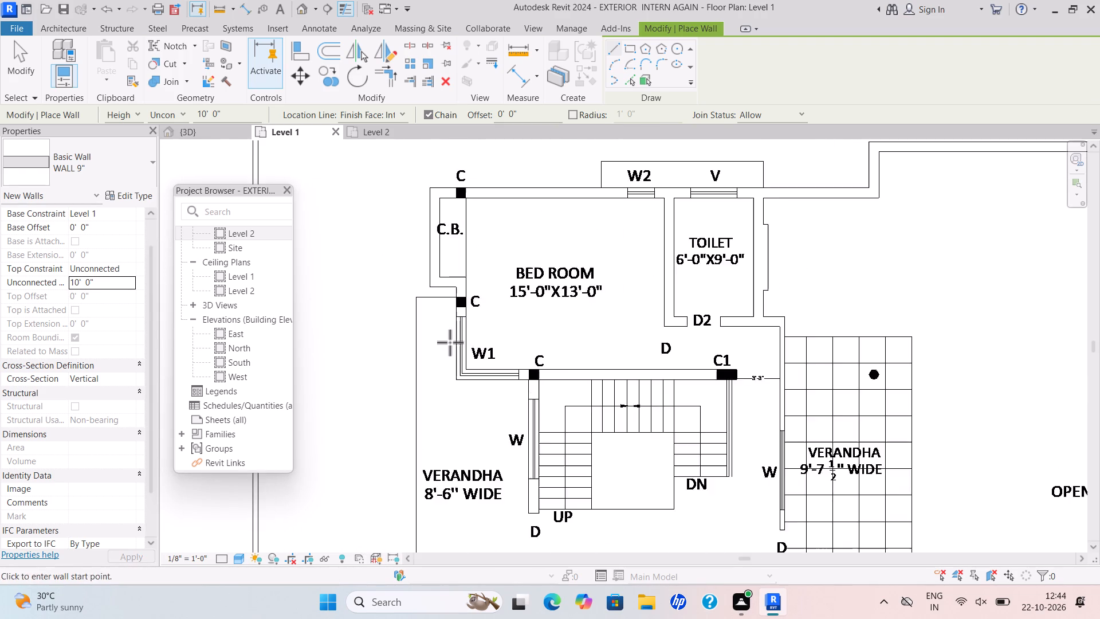
{"action": "scroll", "coordinate": [450, 342], "scroll_direction": "up", "scroll_amount": 4}
{"action": "scroll", "coordinate": [477, 301], "scroll_direction": "up", "scroll_amount": 5}
{"action": "scroll", "coordinate": [530, 289], "scroll_direction": "up", "scroll_amount": 4}
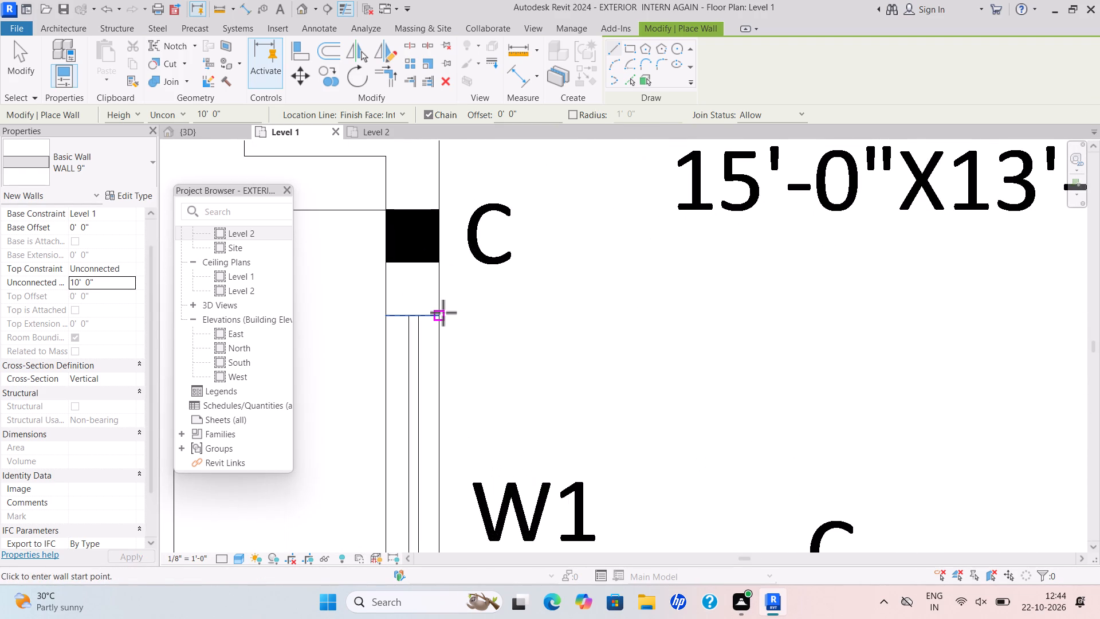
{"action": "left_click", "coordinate": [441, 312]}
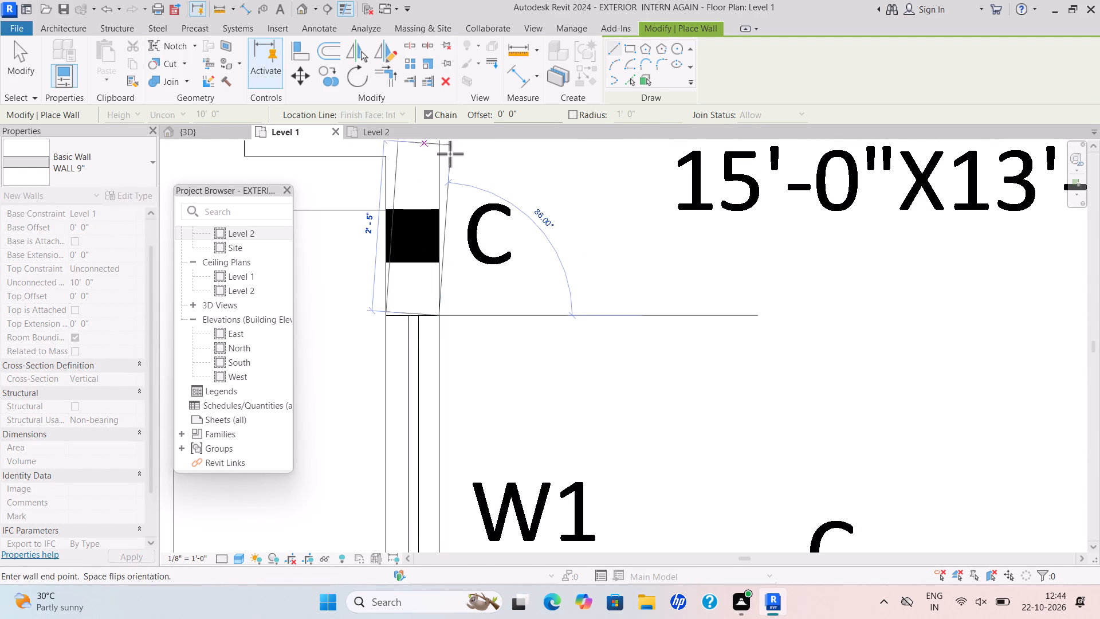
{"action": "scroll", "coordinate": [443, 184], "scroll_direction": "down", "scroll_amount": 3}
{"action": "middle_click_drag", "start_coordinate": [443, 217], "coordinate": [458, 408]}
{"action": "scroll", "coordinate": [458, 334], "scroll_direction": "up", "scroll_amount": 6}
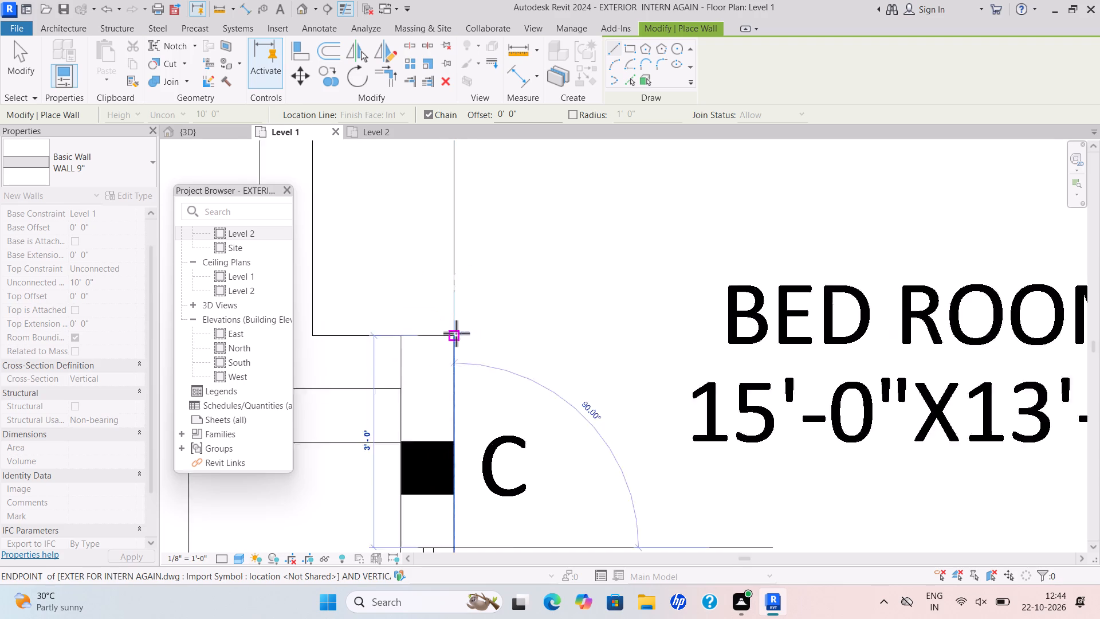
{"action": "left_click", "coordinate": [455, 336]}
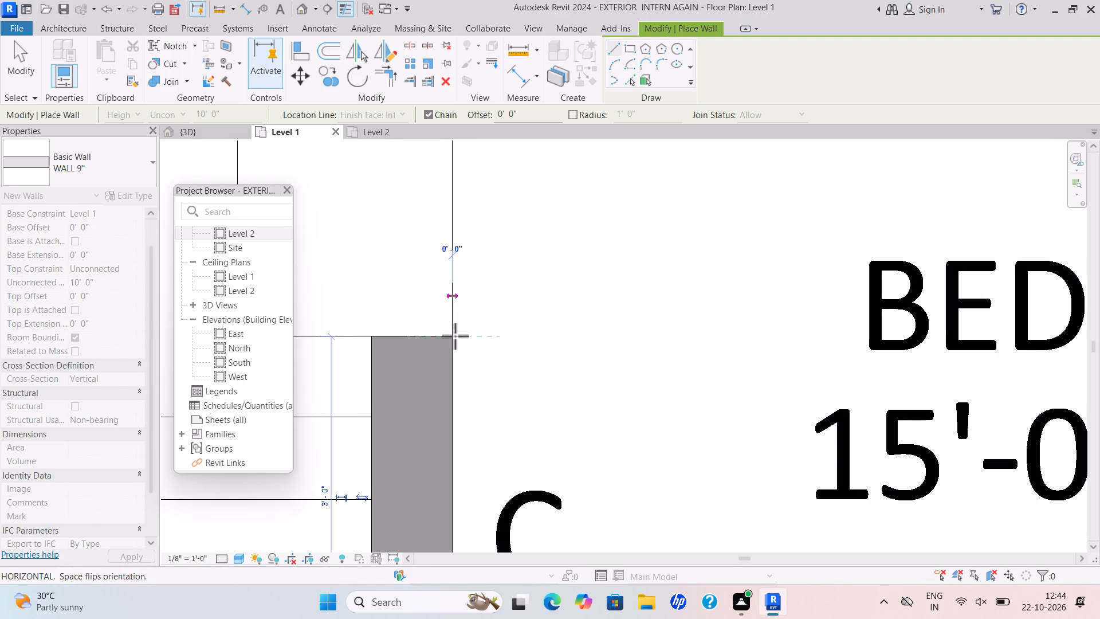
Continue the wall 2'-9" outward along the C.B. recess, flip its orientation, and run it along the recess's outer side to the building corner.
{"action": "scroll", "coordinate": [331, 338], "scroll_direction": "down", "scroll_amount": 4}
{"action": "middle_click_drag", "start_coordinate": [333, 339], "coordinate": [745, 358]}
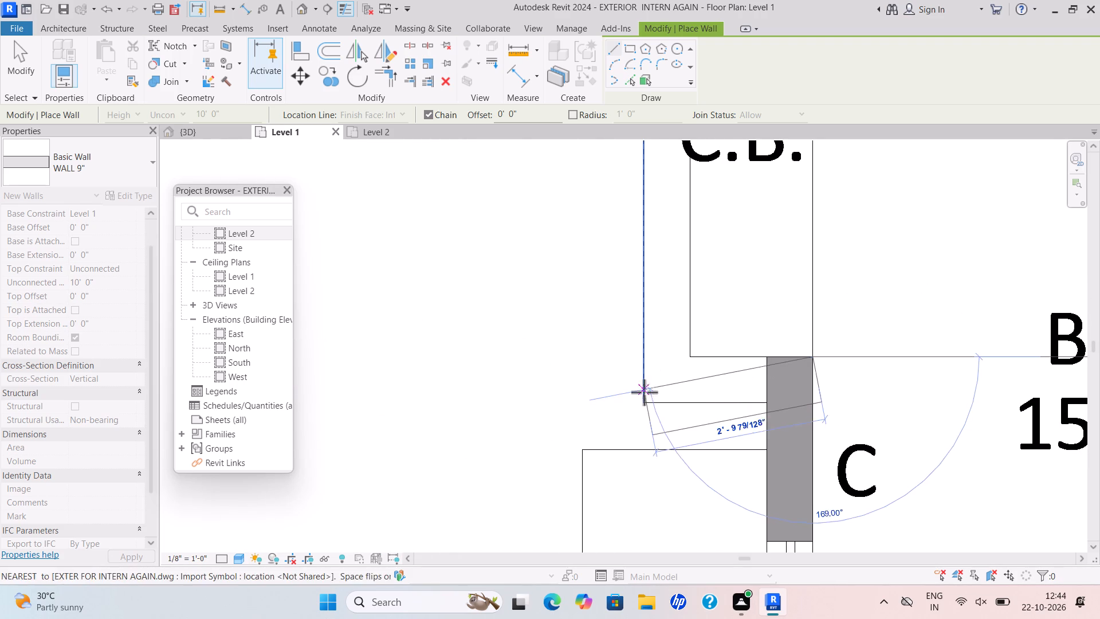
{"action": "scroll", "coordinate": [643, 355], "scroll_direction": "up", "scroll_amount": 5}
{"action": "left_click", "coordinate": [644, 356]}
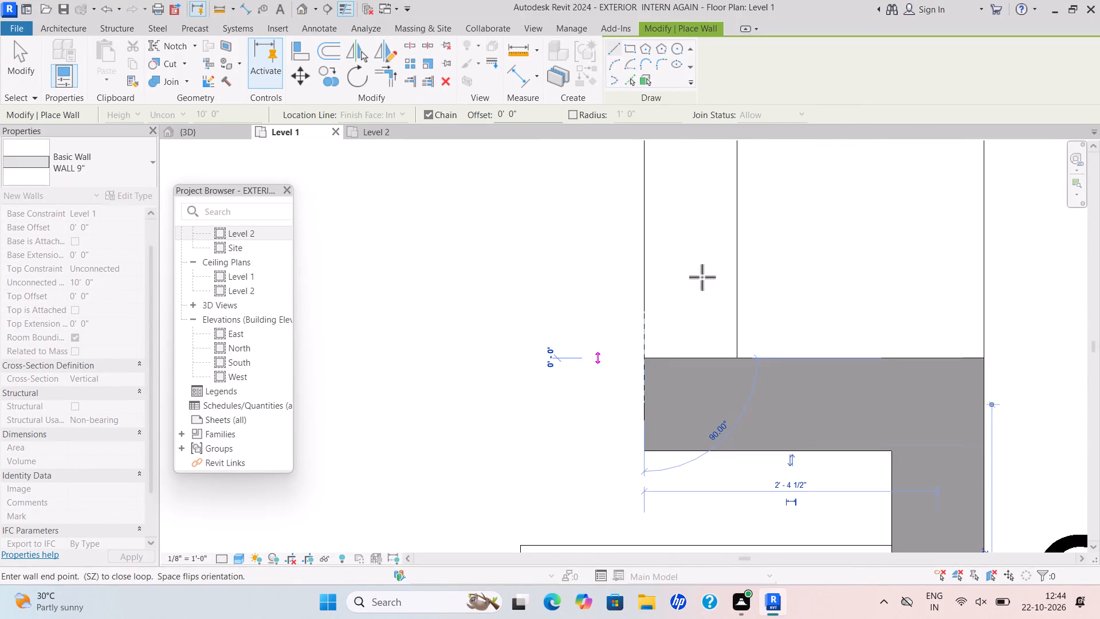
{"action": "key", "text": "space"}
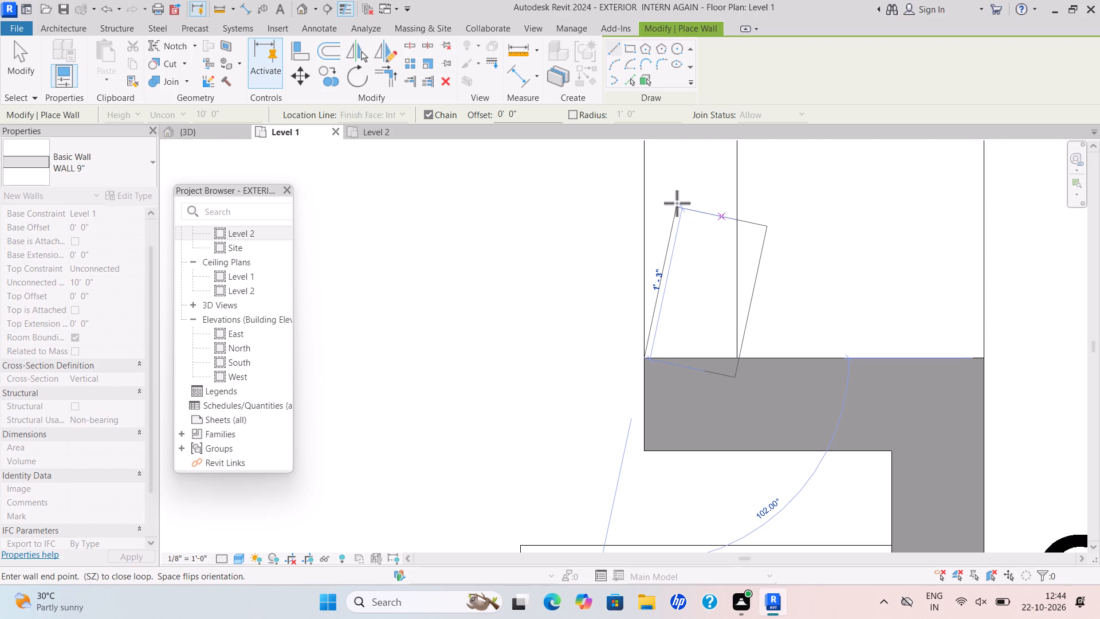
{"action": "scroll", "coordinate": [671, 208], "scroll_direction": "down", "scroll_amount": 6}
{"action": "middle_click_drag", "start_coordinate": [658, 245], "coordinate": [612, 423]}
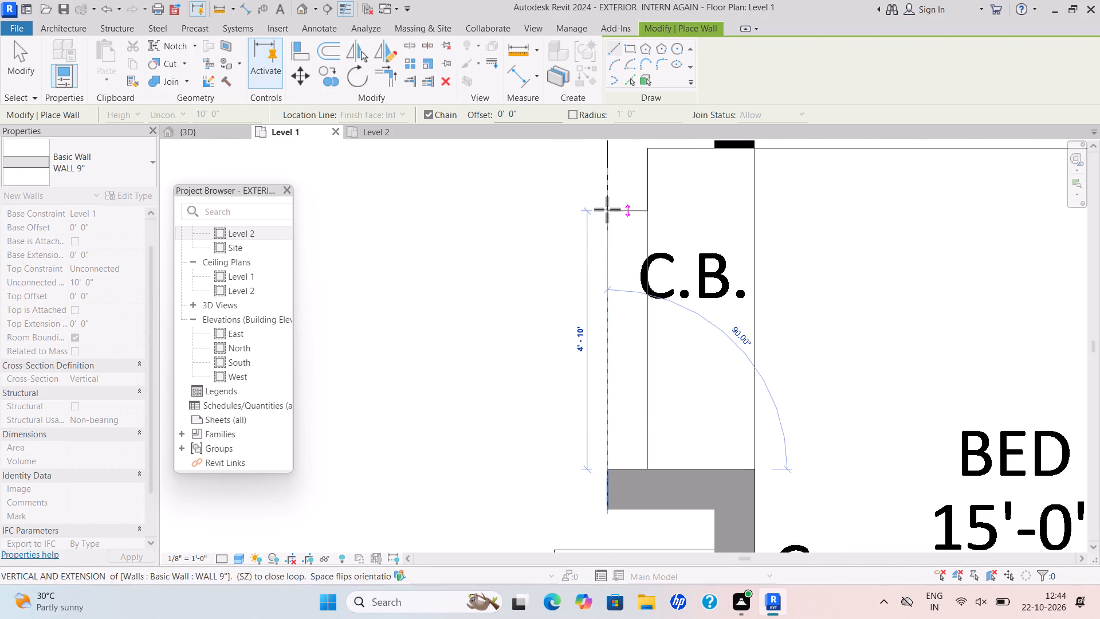
{"action": "scroll", "coordinate": [607, 206], "scroll_direction": "down", "scroll_amount": 3}
{"action": "middle_click_drag", "start_coordinate": [607, 206], "coordinate": [607, 410]}
{"action": "scroll", "coordinate": [592, 357], "scroll_direction": "up", "scroll_amount": 5}
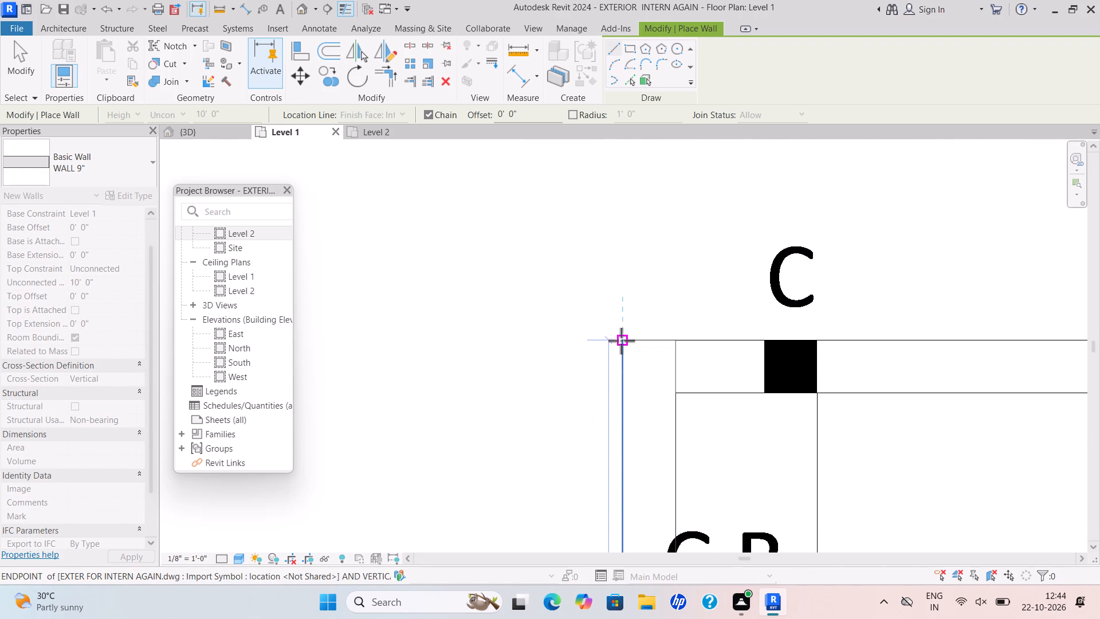
{"action": "scroll", "coordinate": [622, 339], "scroll_direction": "up", "scroll_amount": 5}
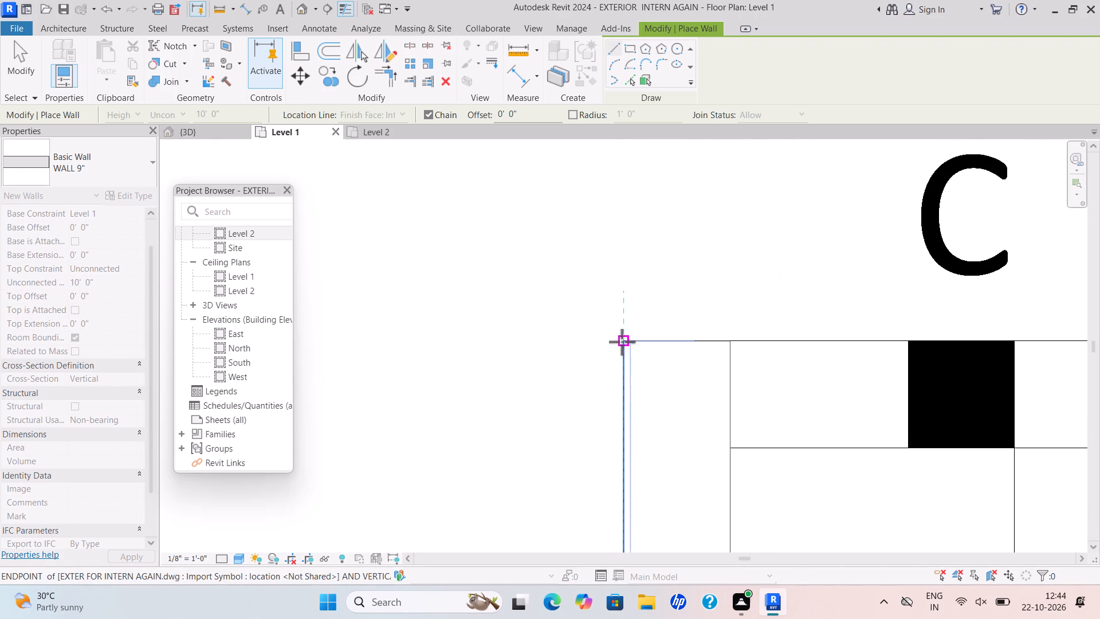
{"action": "left_click", "coordinate": [622, 342]}
Continue the wall 25'-3" from the C.B. recess's building corner past W2 and V to the toilet's outer corner.
{"action": "scroll", "coordinate": [875, 350], "scroll_direction": "down", "scroll_amount": 20}
{"action": "middle_click_drag", "start_coordinate": [867, 347], "coordinate": [679, 326]}
{"action": "scroll", "coordinate": [643, 321], "scroll_direction": "down", "scroll_amount": 2}
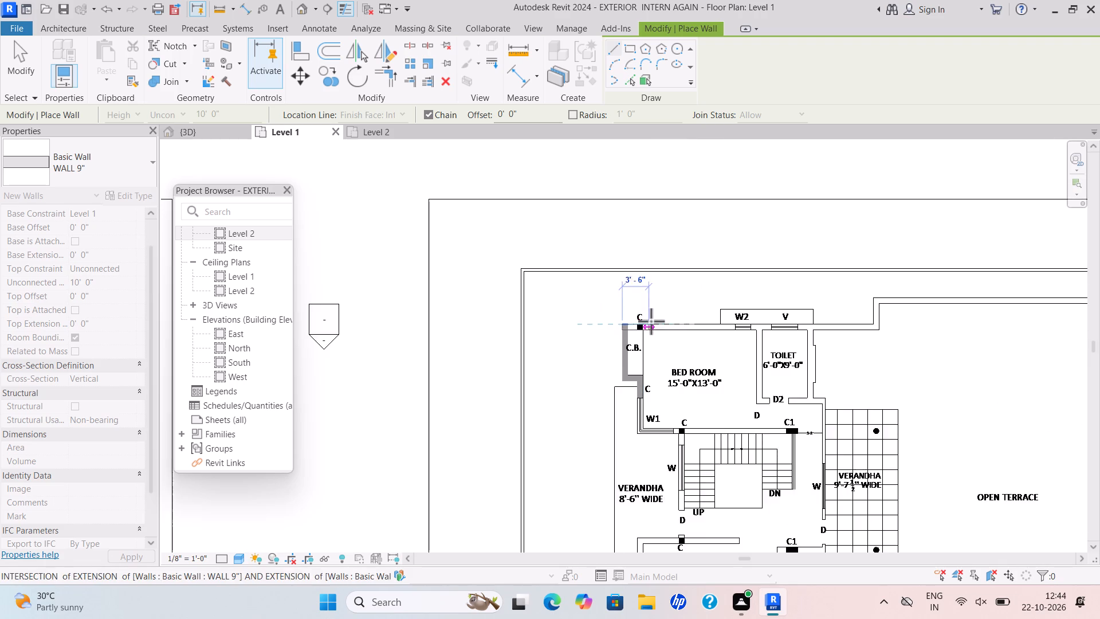
{"action": "scroll", "coordinate": [651, 321], "scroll_direction": "down", "scroll_amount": 2}
{"action": "middle_click_drag", "start_coordinate": [651, 320], "coordinate": [601, 323]}
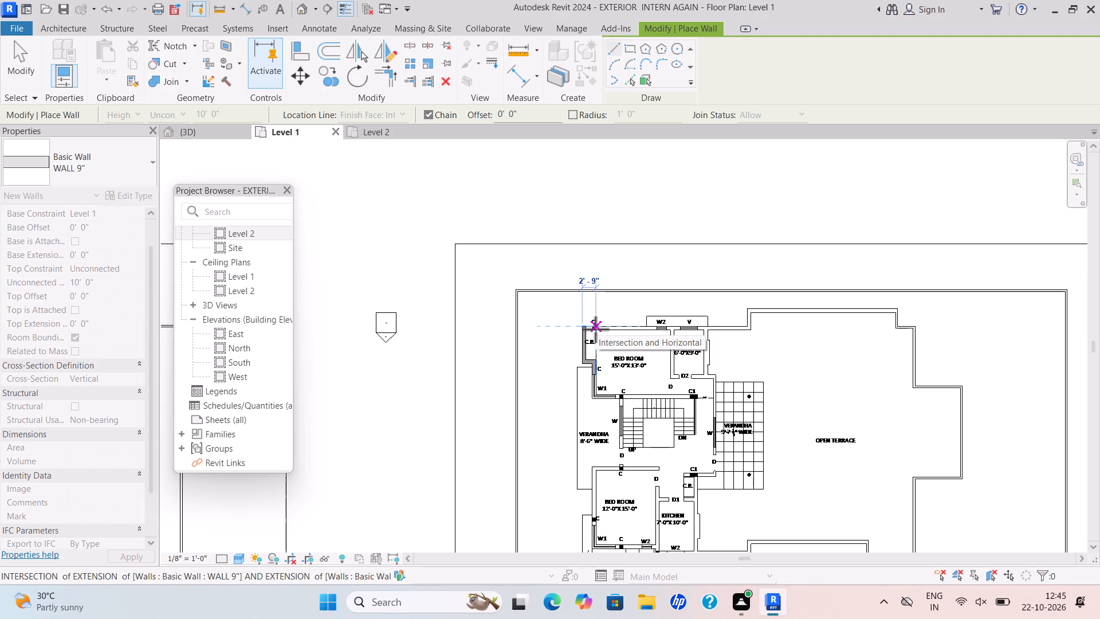
{"action": "scroll", "coordinate": [709, 328], "scroll_direction": "up", "scroll_amount": 5}
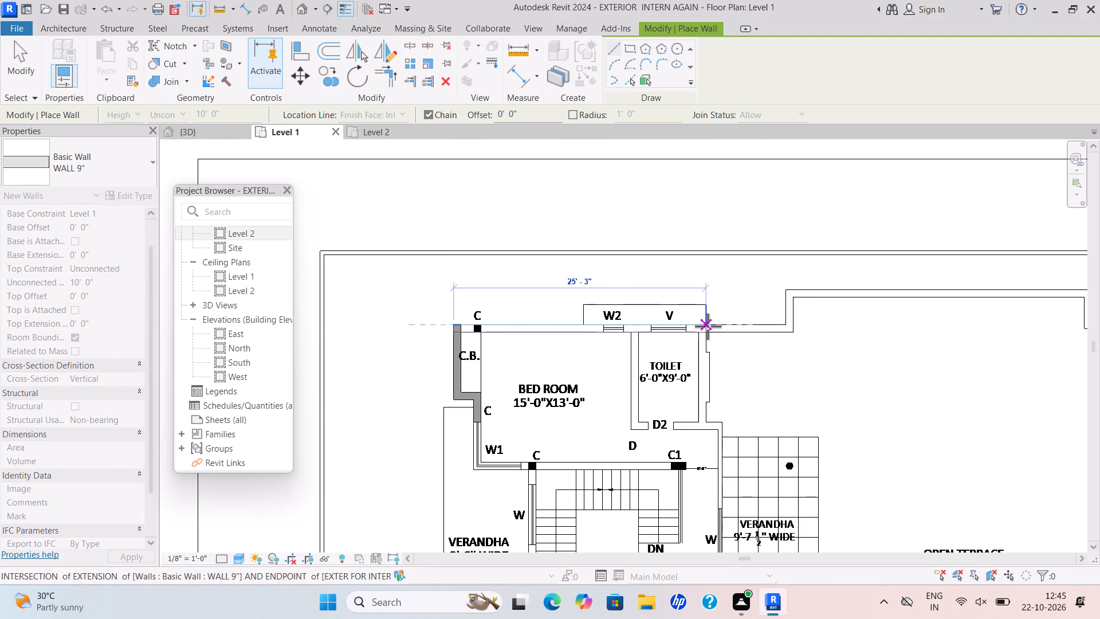
{"action": "scroll", "coordinate": [705, 325], "scroll_direction": "up", "scroll_amount": 6}
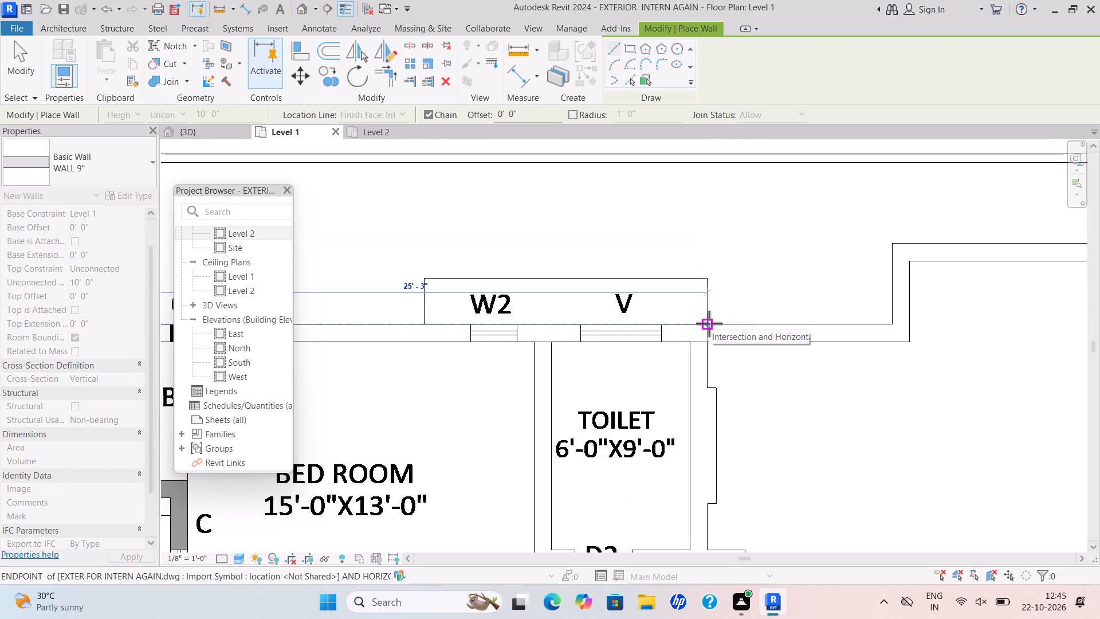
{"action": "scroll", "coordinate": [709, 323], "scroll_direction": "down", "scroll_amount": 6}
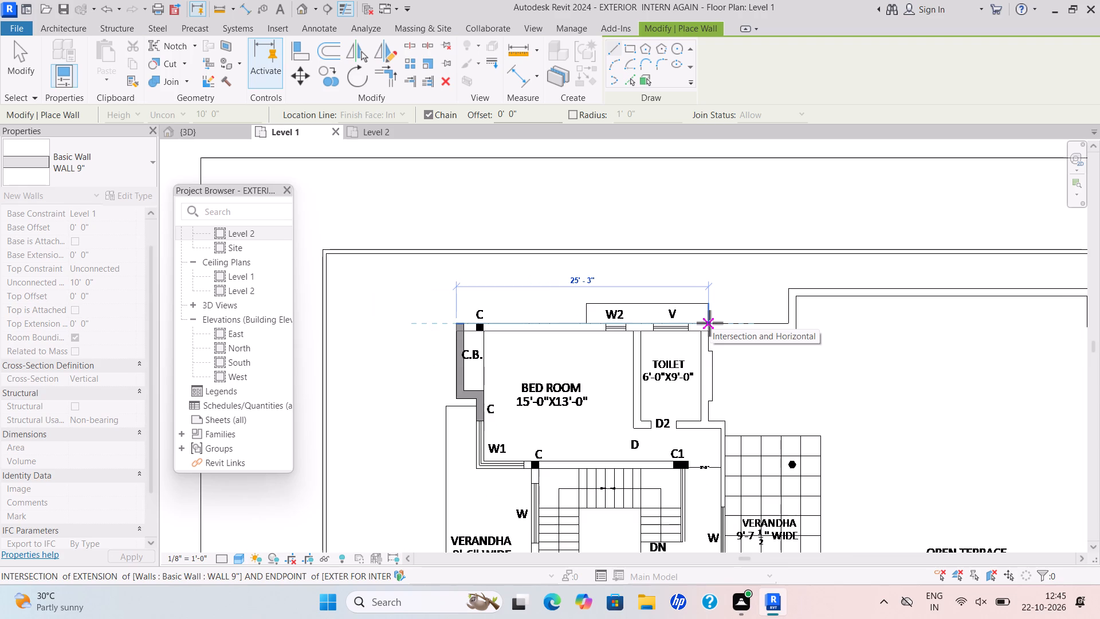
{"action": "scroll", "coordinate": [709, 323], "scroll_direction": "up", "scroll_amount": 11}
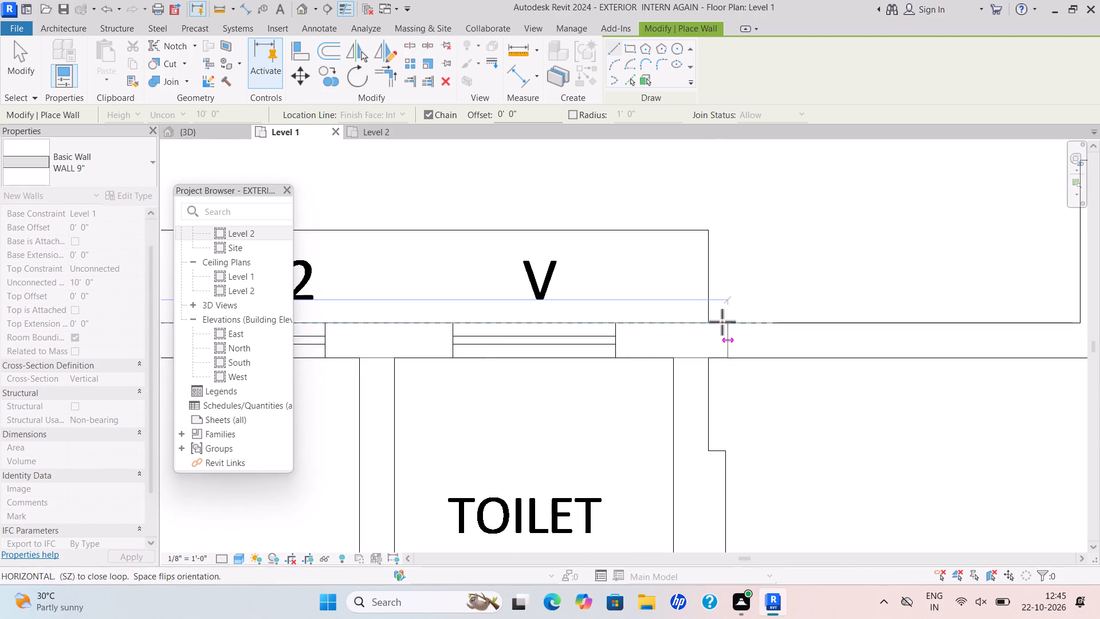
{"action": "left_click", "coordinate": [712, 328]}
Run the wall about 9'-9" along the toilet's outer side to the D2 wall line and end the chain.
{"action": "scroll", "coordinate": [716, 446], "scroll_direction": "down", "scroll_amount": 6}
{"action": "middle_click_drag", "start_coordinate": [705, 437], "coordinate": [678, 245]}
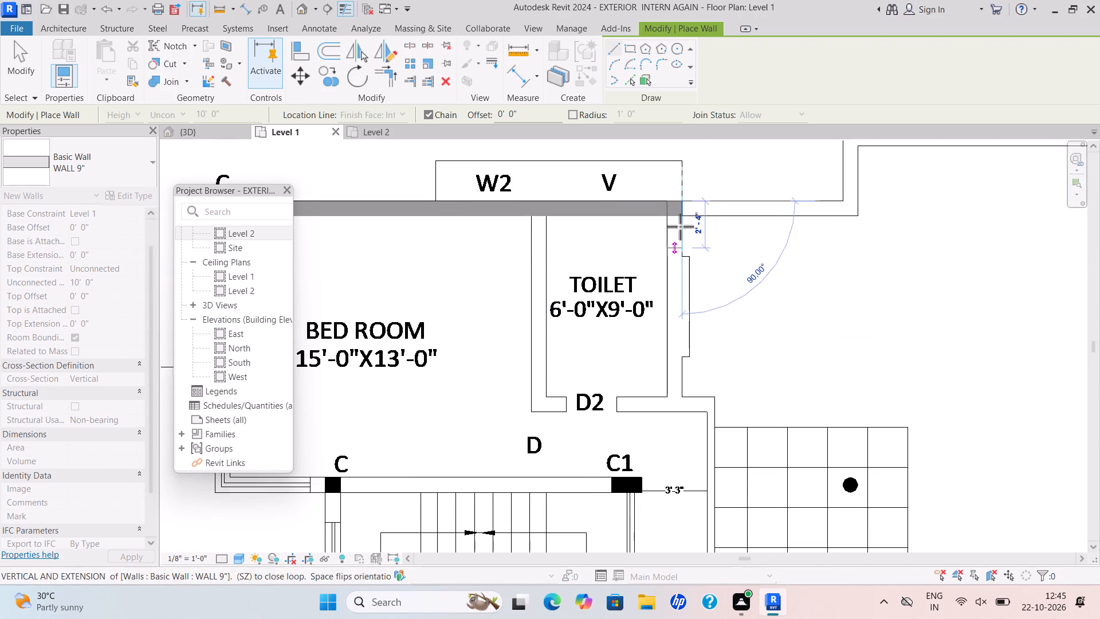
{"action": "scroll", "coordinate": [679, 402], "scroll_direction": "up", "scroll_amount": 5}
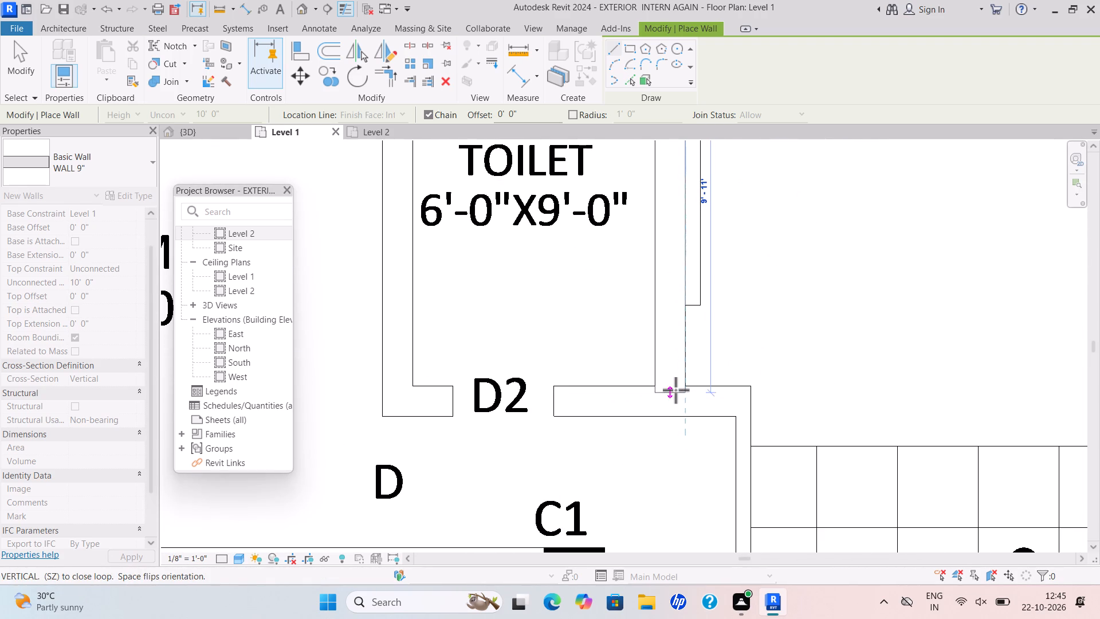
{"action": "scroll", "coordinate": [675, 390], "scroll_direction": "down", "scroll_amount": 4}
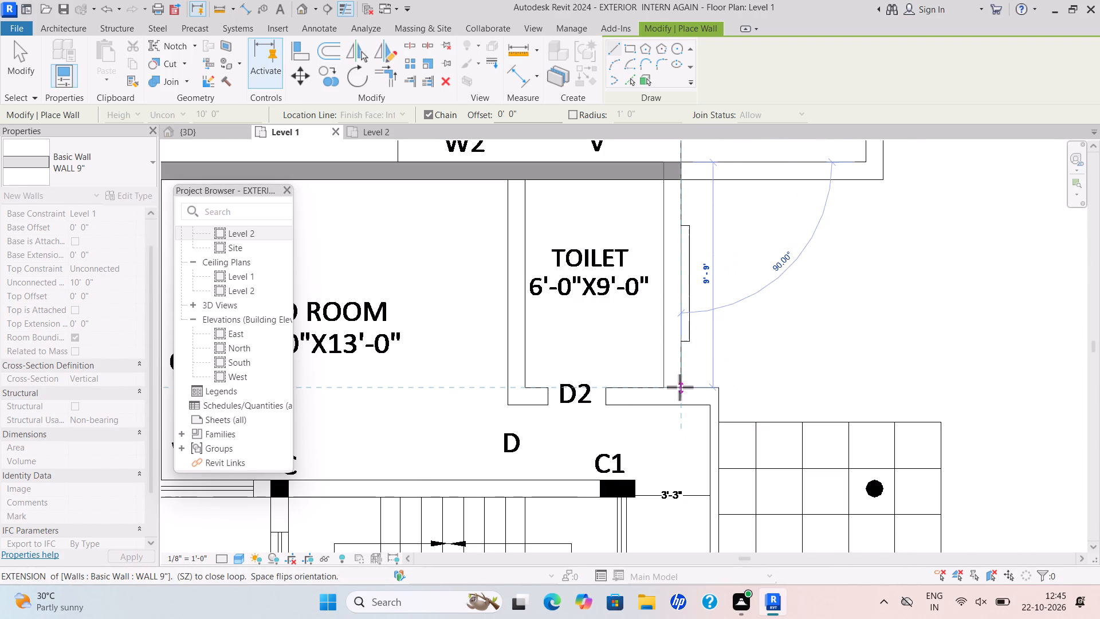
{"action": "scroll", "coordinate": [678, 387], "scroll_direction": "up", "scroll_amount": 5}
{"action": "scroll", "coordinate": [678, 387], "scroll_direction": "down", "scroll_amount": 4}
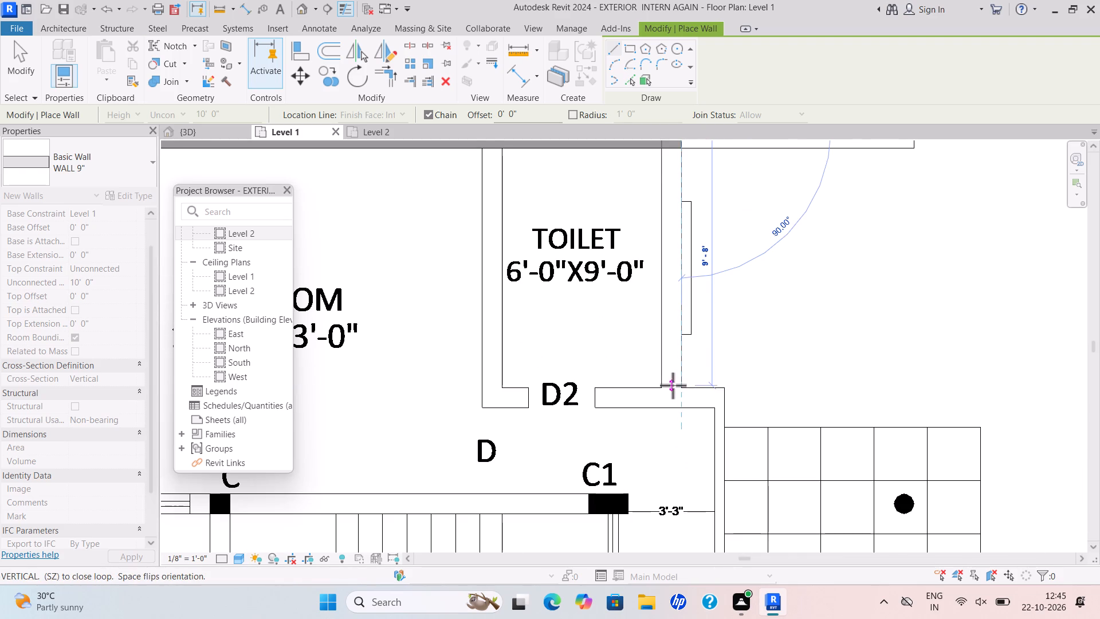
{"action": "left_click", "coordinate": [683, 390]}
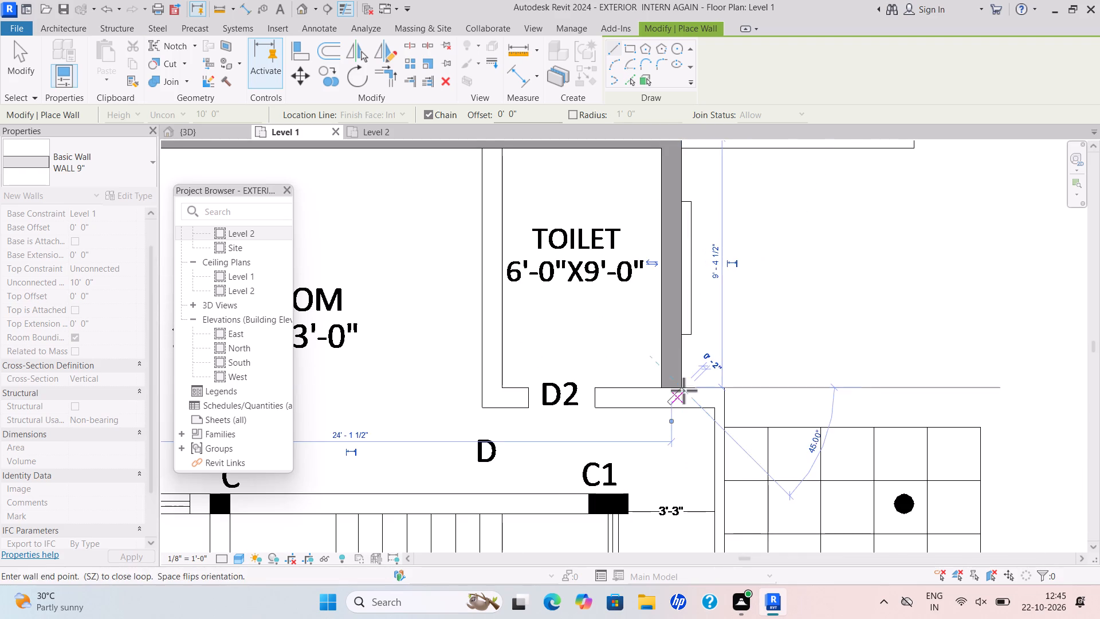
{"action": "key", "text": "Escape"}
Draw a 16'-6" wall between bedroom and staircase from the W1 window's end past column C to column C1's far edge, flipping its orientation.
{"action": "scroll", "coordinate": [551, 371], "scroll_direction": "down", "scroll_amount": 5}
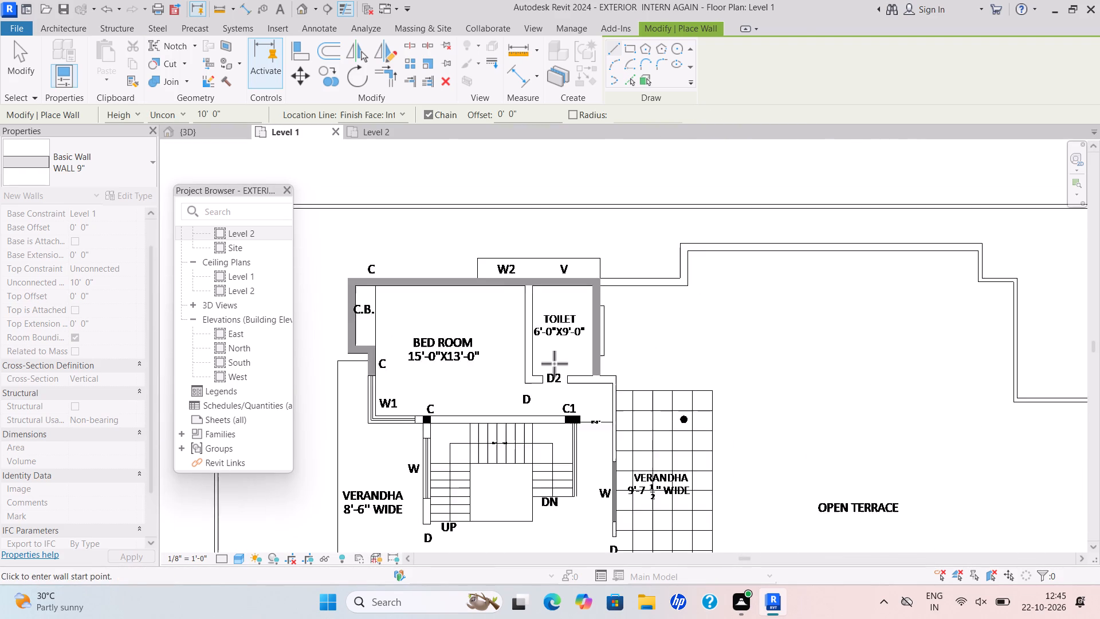
{"action": "scroll", "coordinate": [554, 363], "scroll_direction": "down", "scroll_amount": 3}
{"action": "scroll", "coordinate": [515, 467], "scroll_direction": "down", "scroll_amount": 4}
{"action": "middle_click_drag", "start_coordinate": [516, 413], "coordinate": [524, 356]}
{"action": "scroll", "coordinate": [477, 374], "scroll_direction": "up", "scroll_amount": 6}
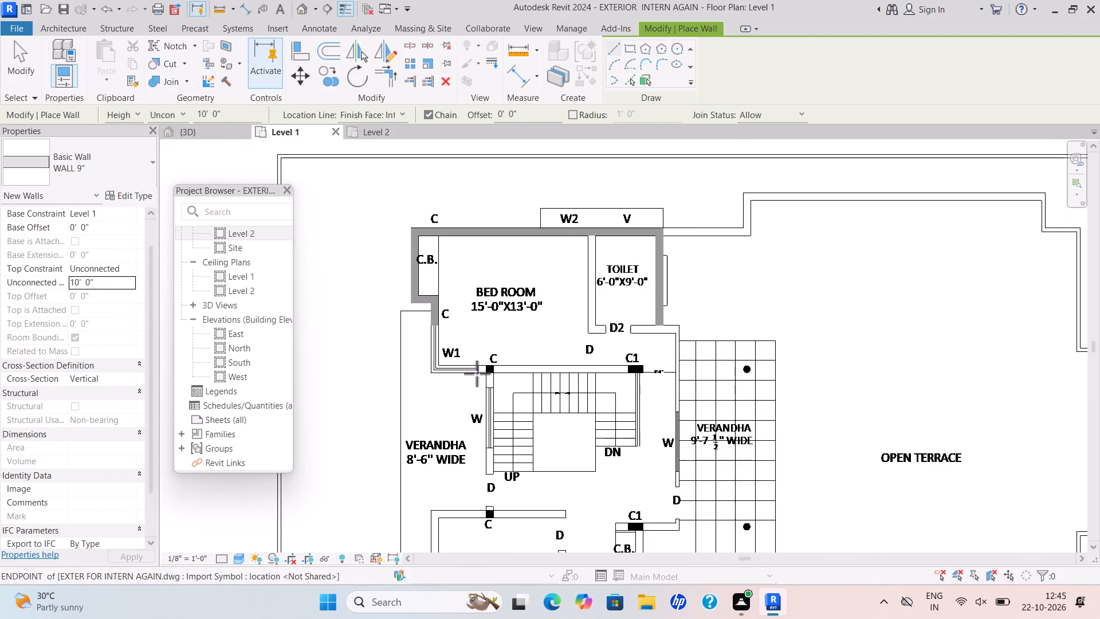
{"action": "scroll", "coordinate": [477, 373], "scroll_direction": "up", "scroll_amount": 15}
{"action": "left_click", "coordinate": [434, 356]}
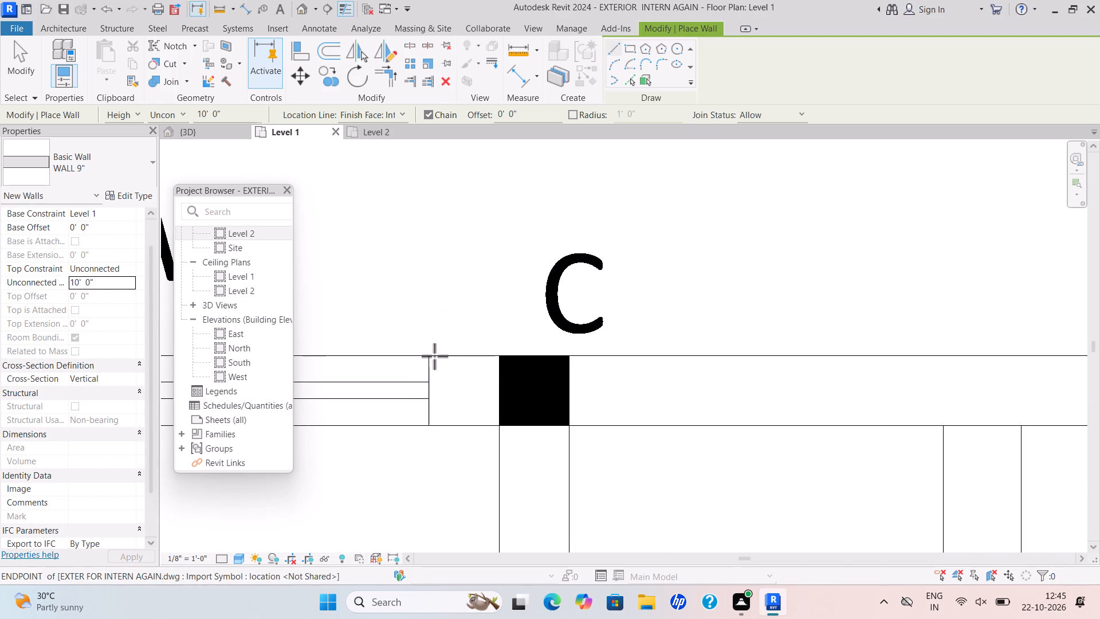
{"action": "scroll", "coordinate": [719, 359], "scroll_direction": "down", "scroll_amount": 20}
{"action": "scroll", "coordinate": [719, 359], "scroll_direction": "down", "scroll_amount": 1}
{"action": "key", "text": "space"}
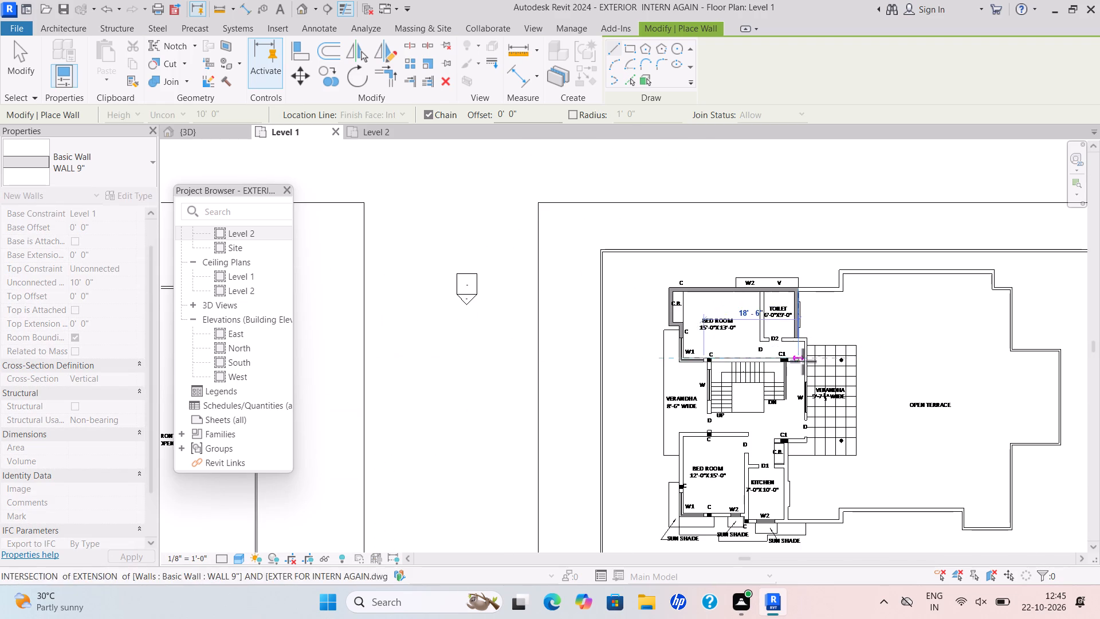
{"action": "scroll", "coordinate": [802, 358], "scroll_direction": "up", "scroll_amount": 15}
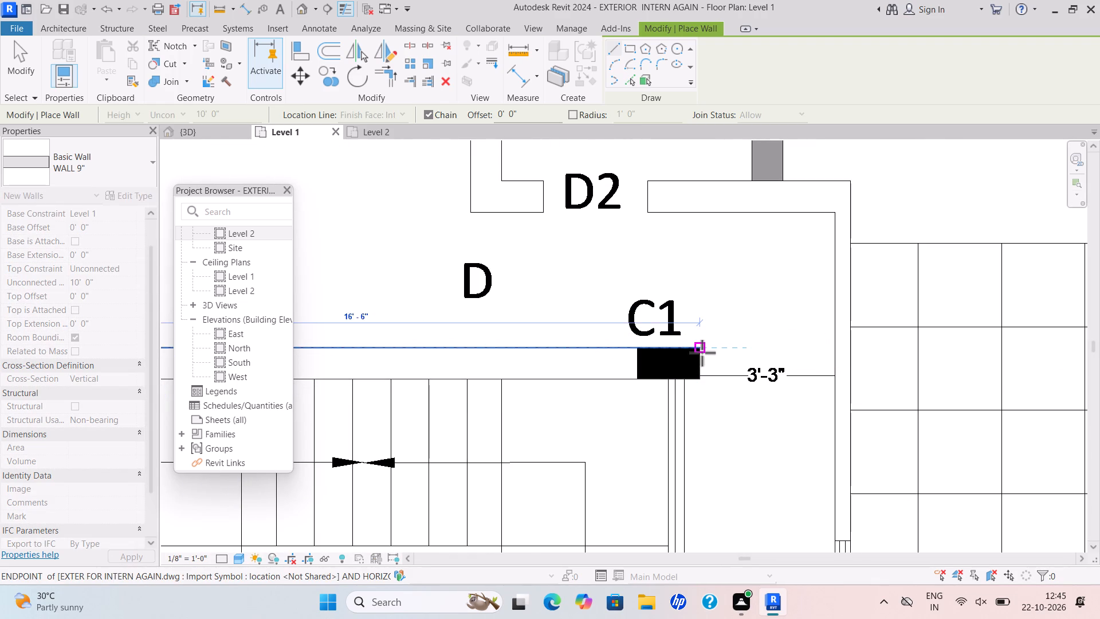
{"action": "scroll", "coordinate": [704, 351], "scroll_direction": "up", "scroll_amount": 6}
{"action": "left_click", "coordinate": [692, 347]}
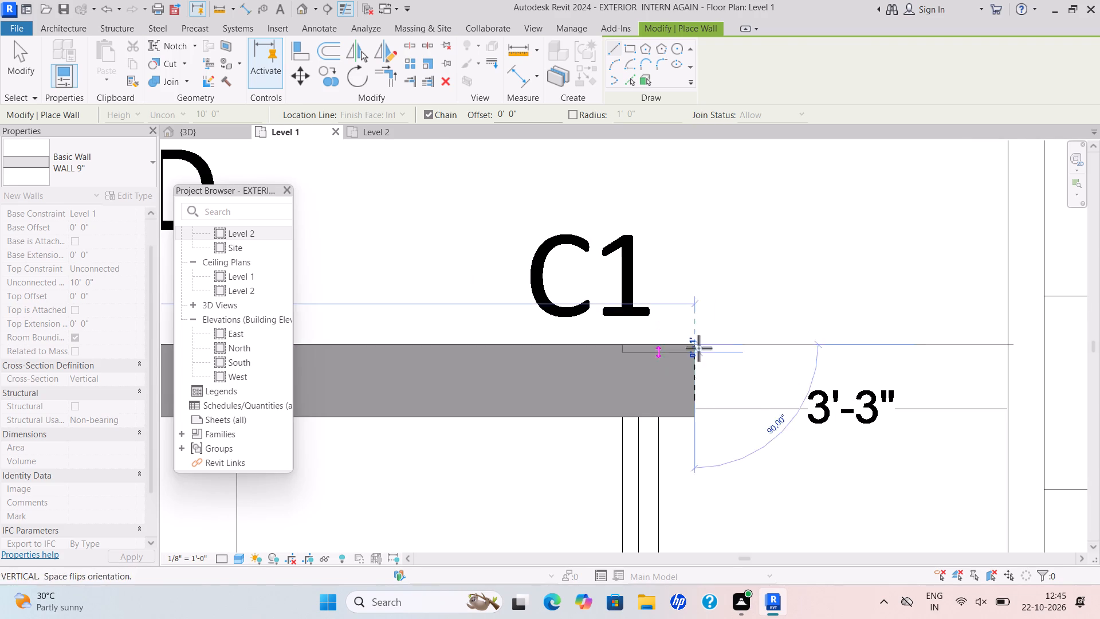
{"action": "key", "text": "Escape"}
Draw the partition wall between the 15'-0"x13'-0" bedroom and the toilet, from the W2 wall's inner face to the corner beside D2.
{"action": "scroll", "coordinate": [656, 350], "scroll_direction": "down", "scroll_amount": 10}
{"action": "middle_click_drag", "start_coordinate": [638, 335], "coordinate": [594, 363]}
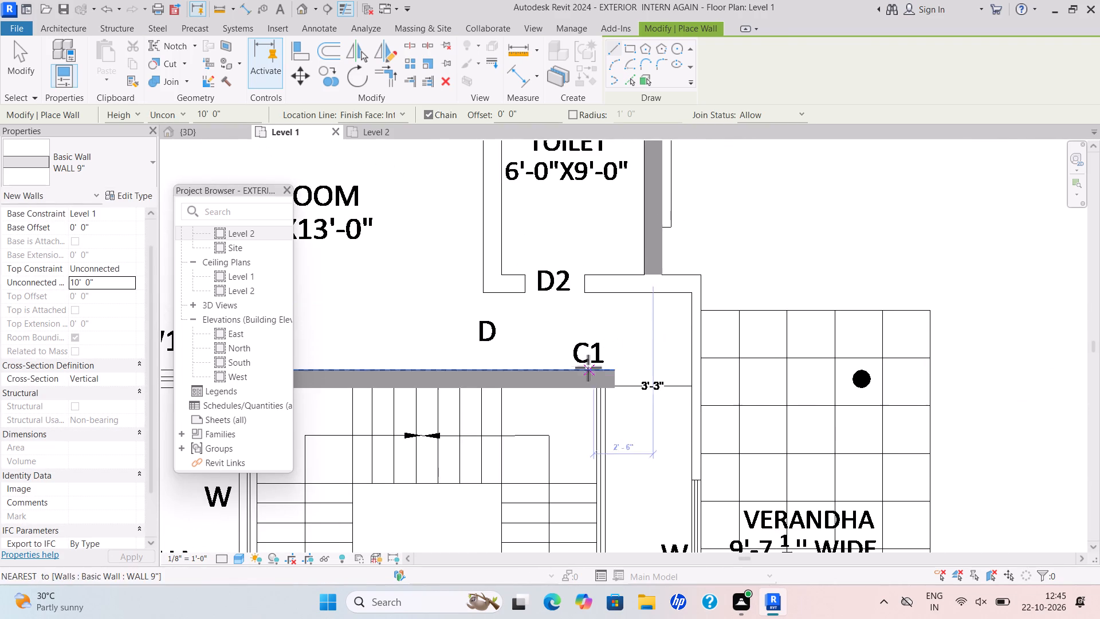
{"action": "middle_click_drag", "start_coordinate": [658, 304], "coordinate": [630, 328]}
{"action": "scroll", "coordinate": [619, 330], "scroll_direction": "down", "scroll_amount": 5}
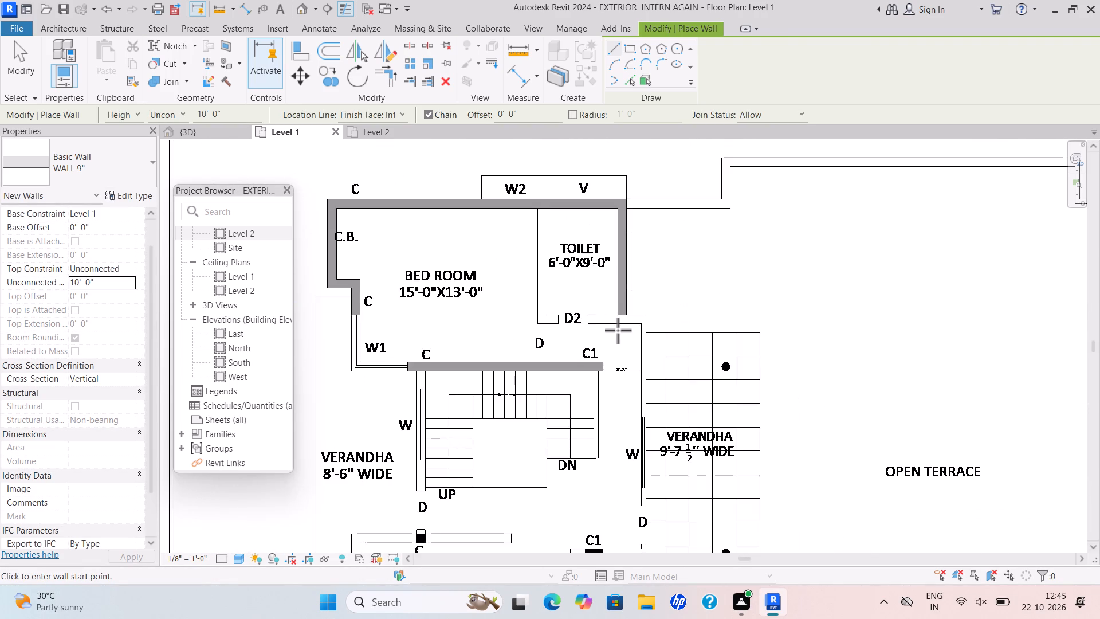
{"action": "scroll", "coordinate": [618, 330], "scroll_direction": "down", "scroll_amount": 4}
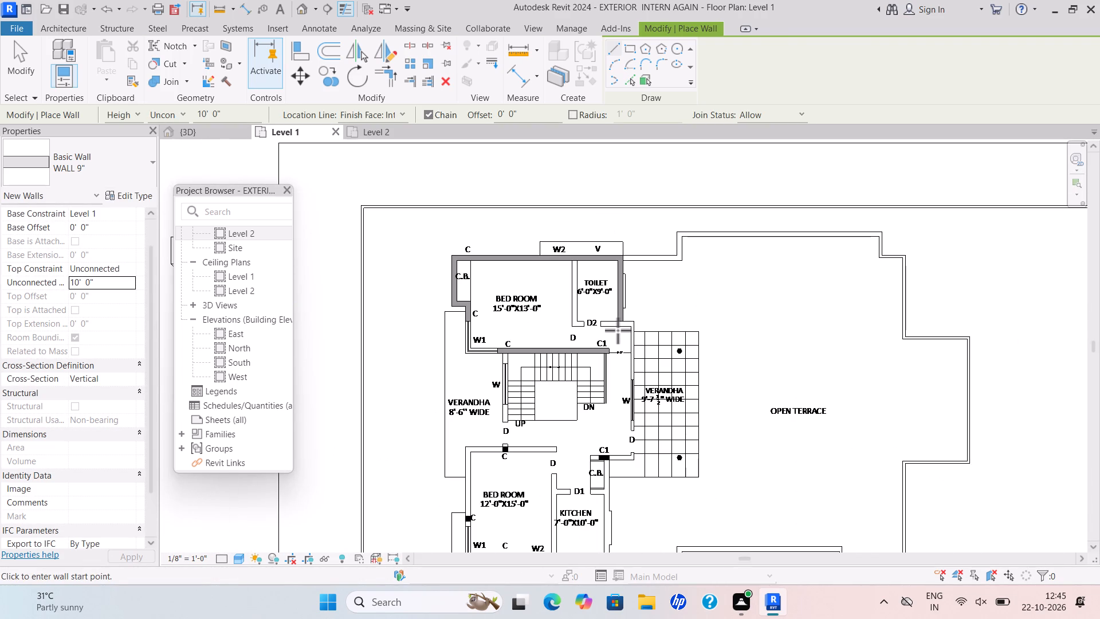
{"action": "scroll", "coordinate": [574, 258], "scroll_direction": "up", "scroll_amount": 3}
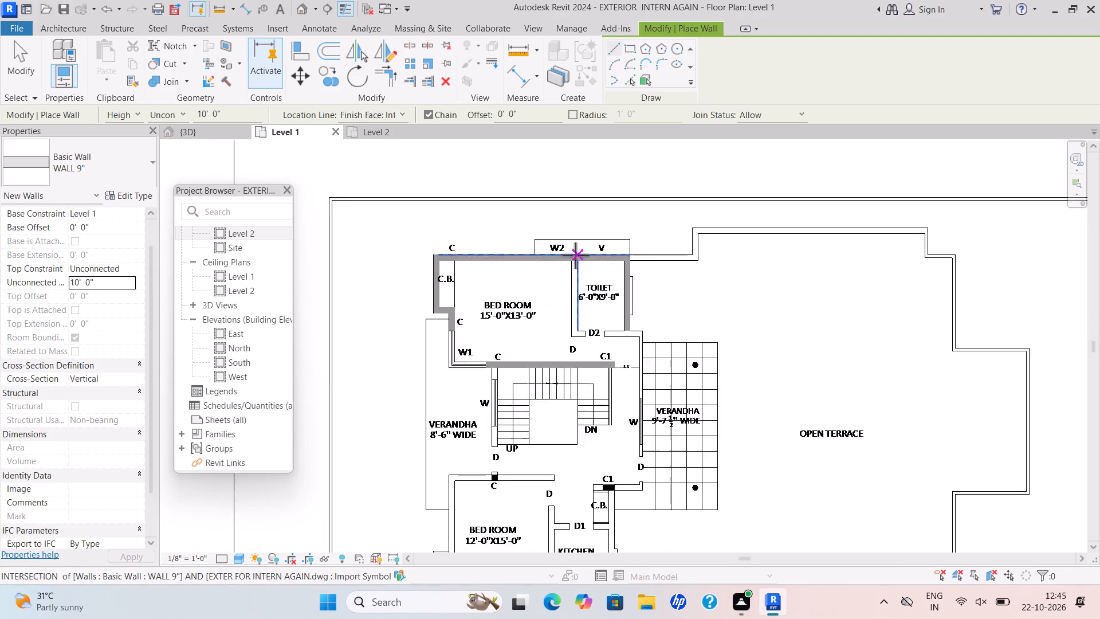
{"action": "scroll", "coordinate": [575, 255], "scroll_direction": "up", "scroll_amount": 8}
{"action": "left_click", "coordinate": [559, 281]}
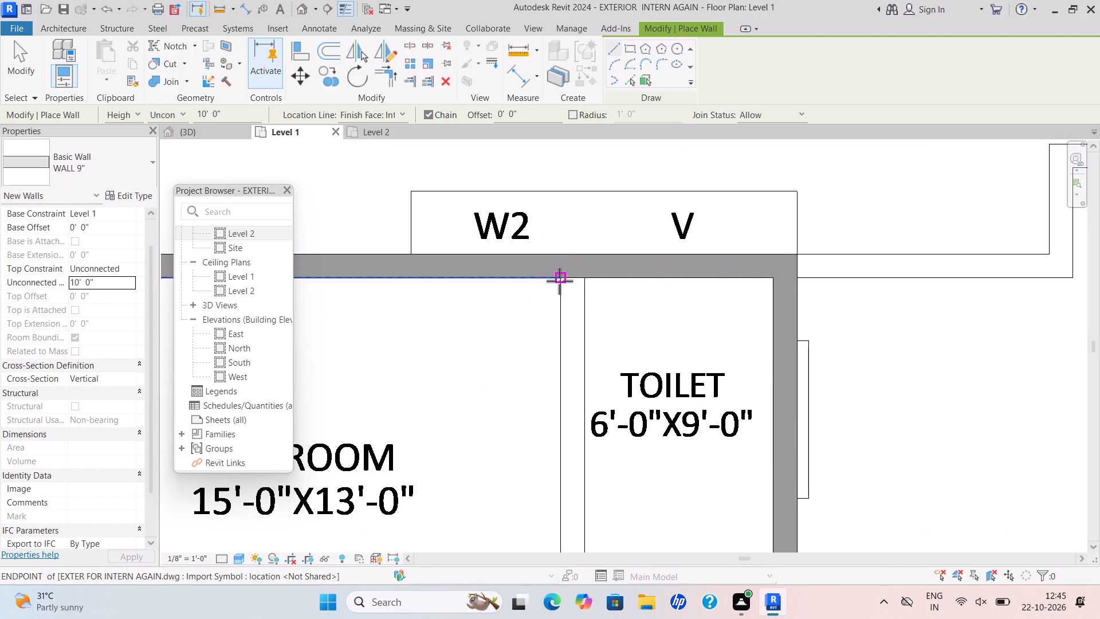
{"action": "scroll", "coordinate": [565, 441], "scroll_direction": "down", "scroll_amount": 5}
{"action": "scroll", "coordinate": [544, 370], "scroll_direction": "down", "scroll_amount": 2}
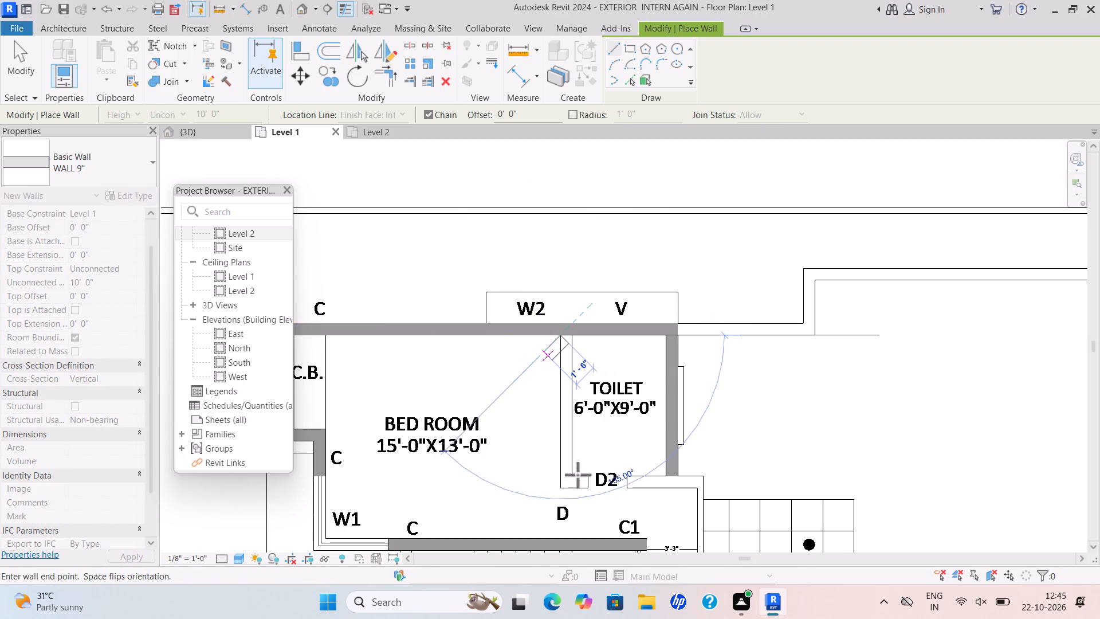
{"action": "scroll", "coordinate": [559, 468], "scroll_direction": "up", "scroll_amount": 7}
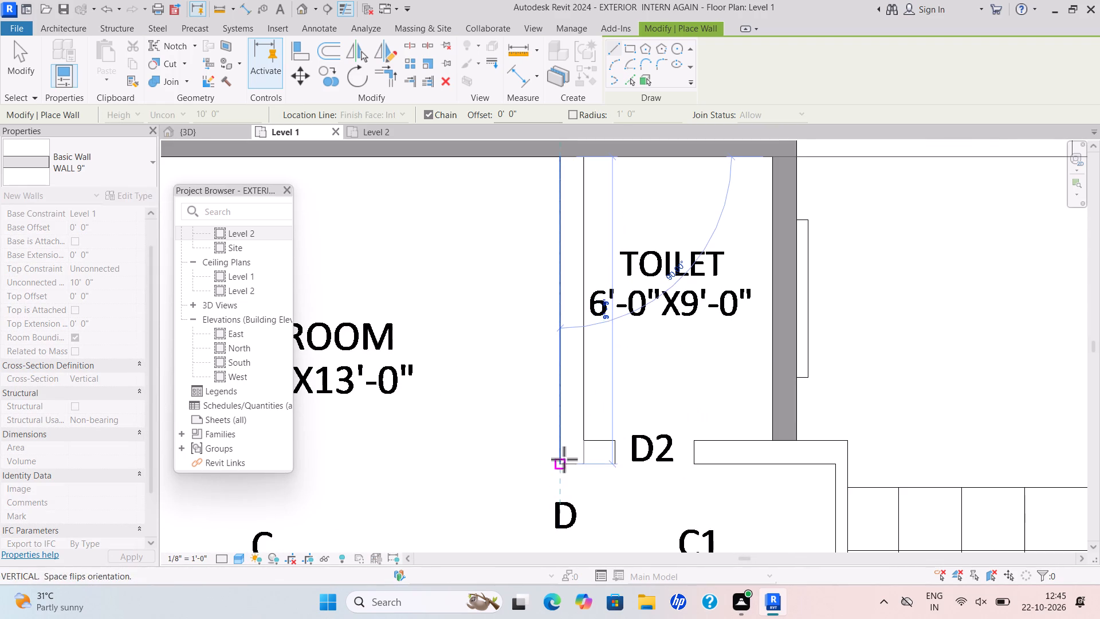
{"action": "left_click", "coordinate": [558, 464]}
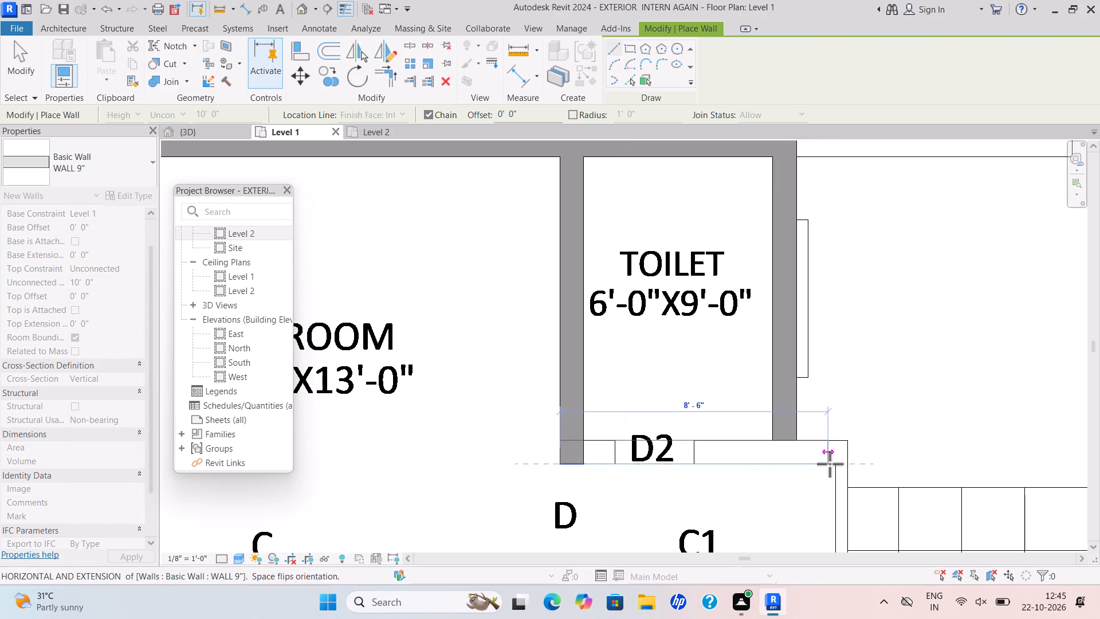
Continue the wall about 9'-1" from the partition's end across the D2 opening to the verandha-side corner and end the chain.
{"action": "scroll", "coordinate": [686, 459], "scroll_direction": "down", "scroll_amount": 5}
{"action": "middle_click_drag", "start_coordinate": [686, 456], "coordinate": [561, 380]}
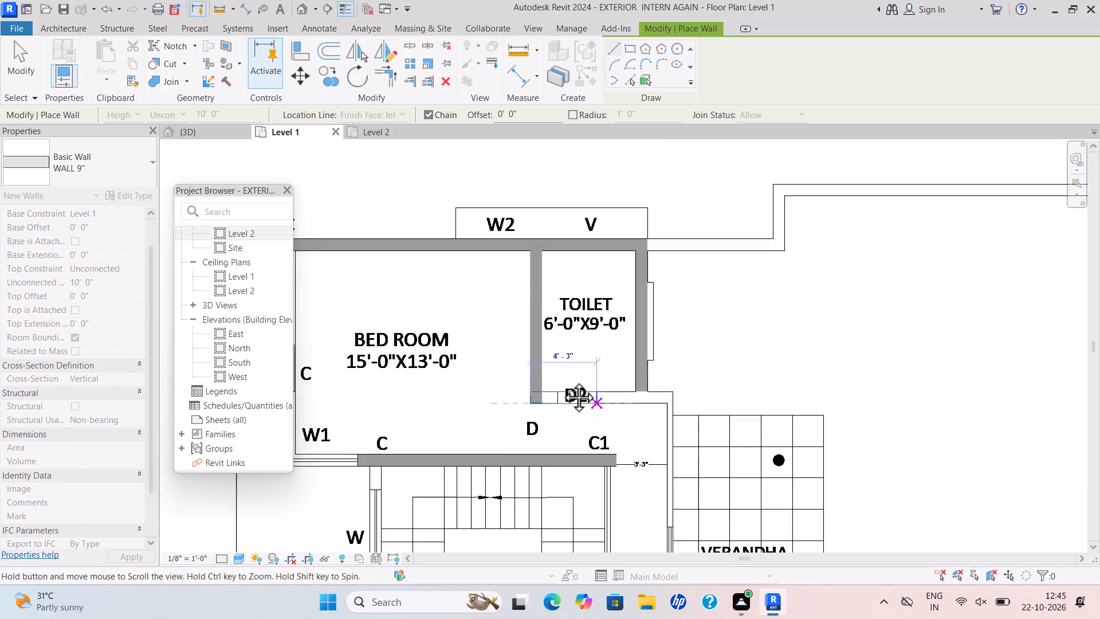
{"action": "scroll", "coordinate": [561, 380], "scroll_direction": "down", "scroll_amount": 1}
{"action": "middle_click_drag", "start_coordinate": [561, 380], "coordinate": [549, 375]}
{"action": "scroll", "coordinate": [622, 372], "scroll_direction": "up", "scroll_amount": 9}
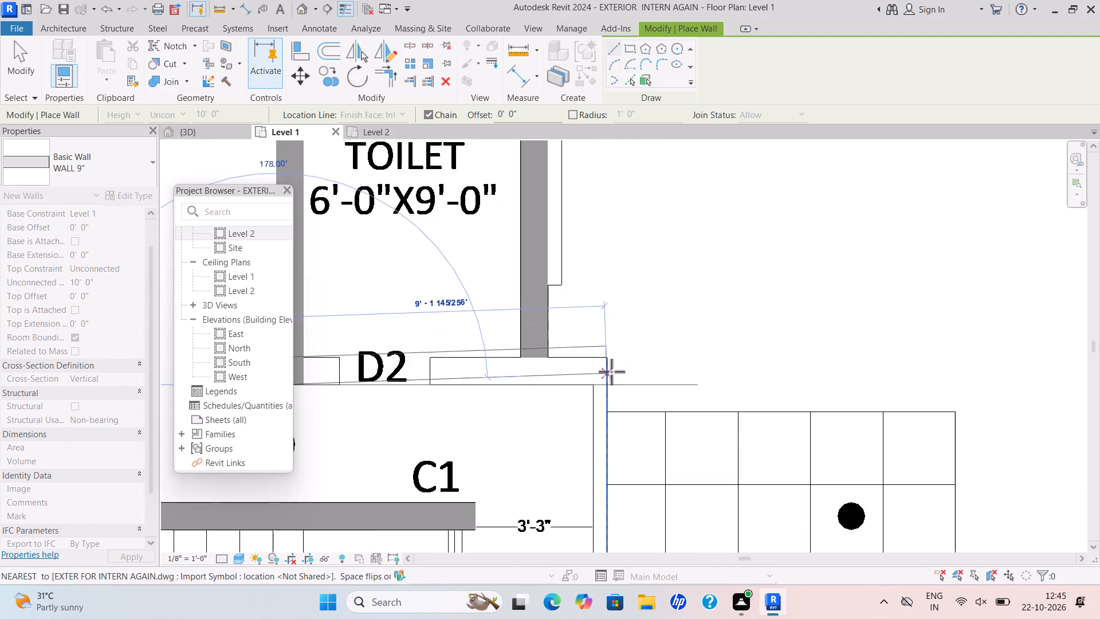
{"action": "scroll", "coordinate": [605, 387], "scroll_direction": "up", "scroll_amount": 3}
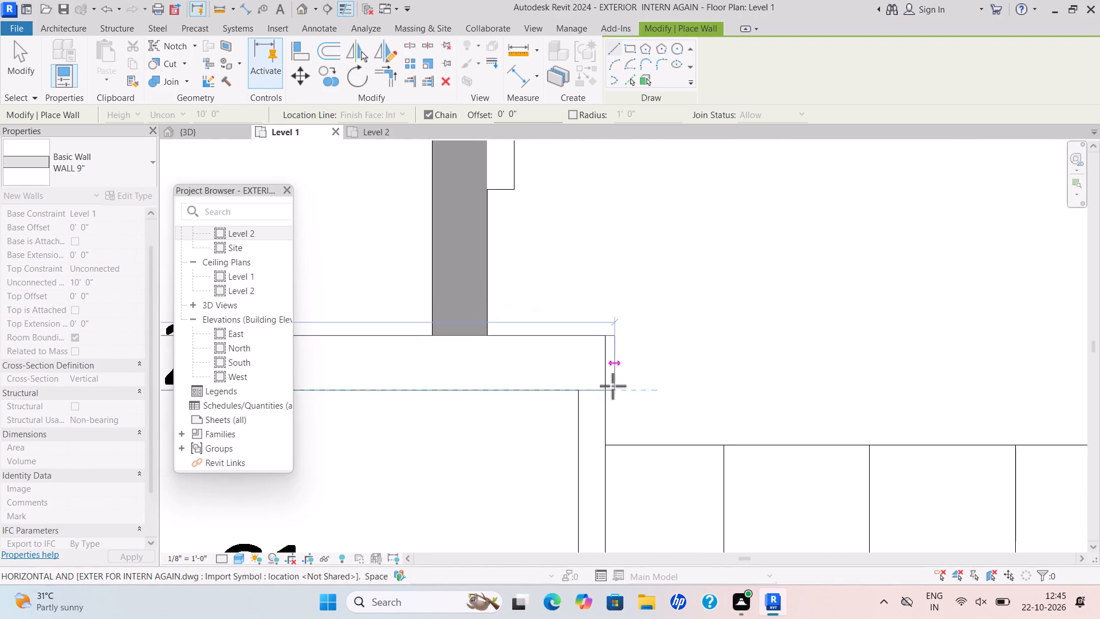
{"action": "left_click", "coordinate": [605, 391]}
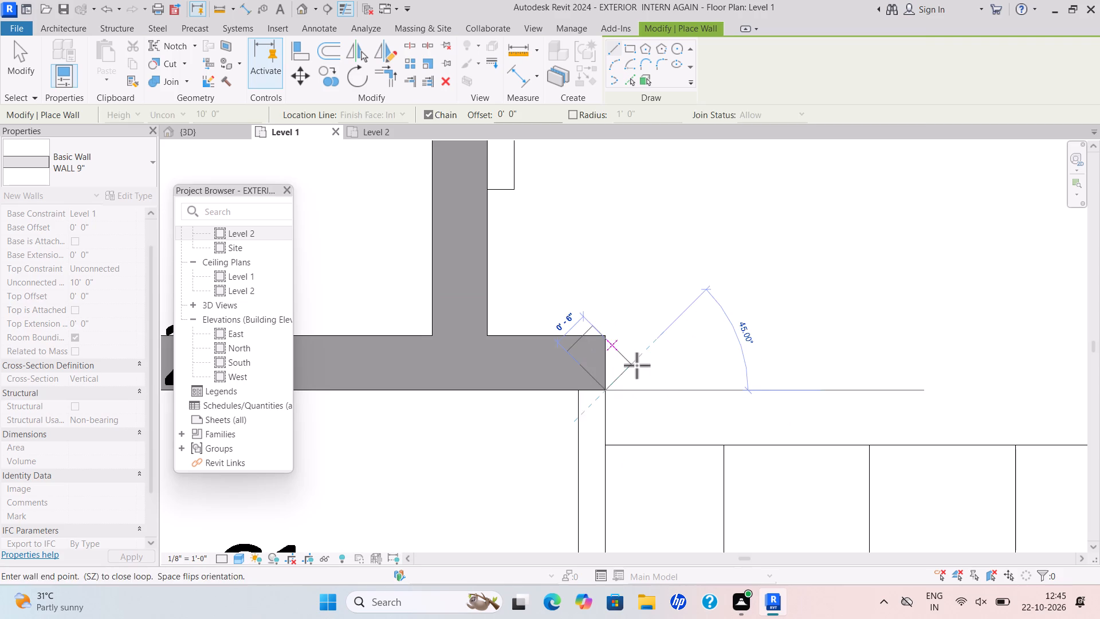
{"action": "key", "text": "Escape"}
Draw the wall between the 8'-6" wide verandha and the staircase, from the upper bedroom's wall past W and D to column C, flipping its orientation.
{"action": "scroll", "coordinate": [638, 373], "scroll_direction": "down", "scroll_amount": 10}
{"action": "scroll", "coordinate": [596, 433], "scroll_direction": "down", "scroll_amount": 2}
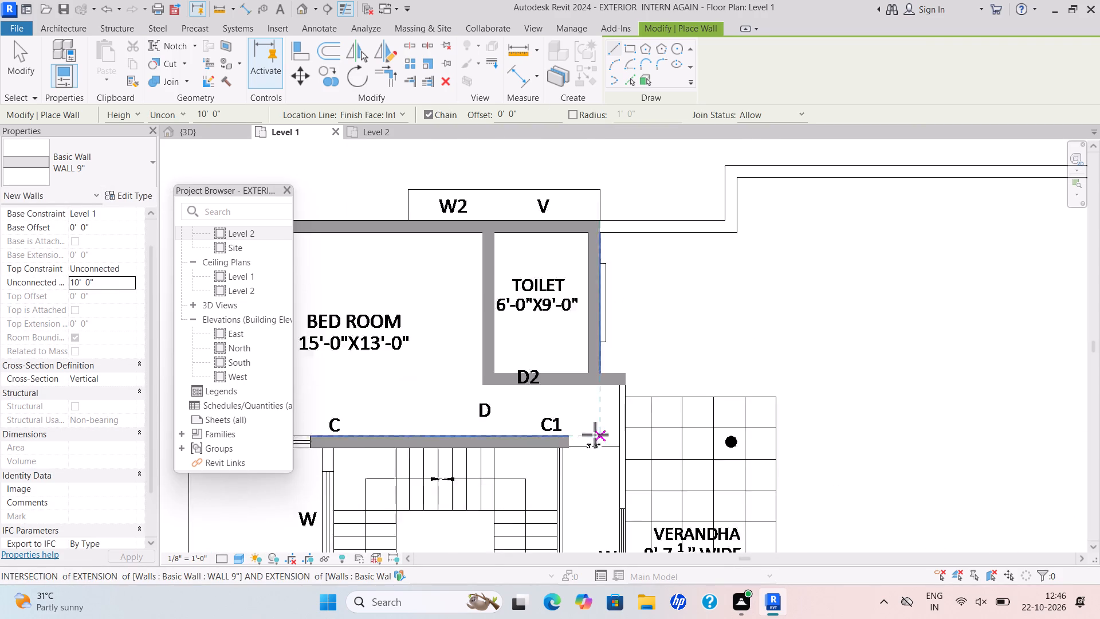
{"action": "scroll", "coordinate": [595, 434], "scroll_direction": "down", "scroll_amount": 2}
{"action": "middle_click_drag", "start_coordinate": [592, 430], "coordinate": [584, 247]}
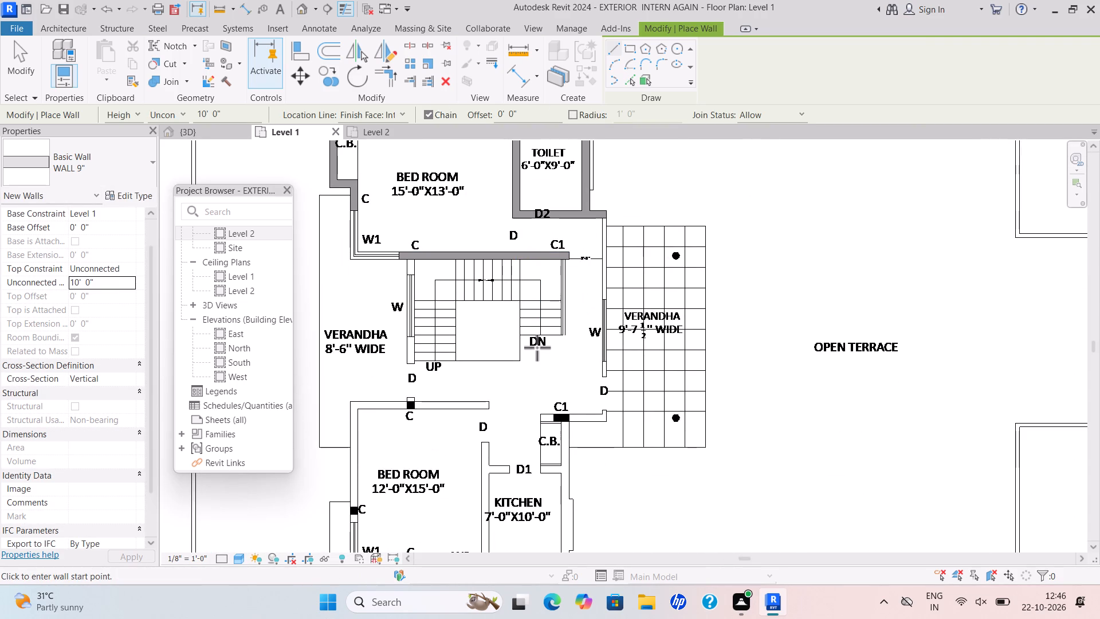
{"action": "scroll", "coordinate": [382, 319], "scroll_direction": "down", "scroll_amount": 5}
{"action": "middle_click_drag", "start_coordinate": [398, 369], "coordinate": [407, 407]}
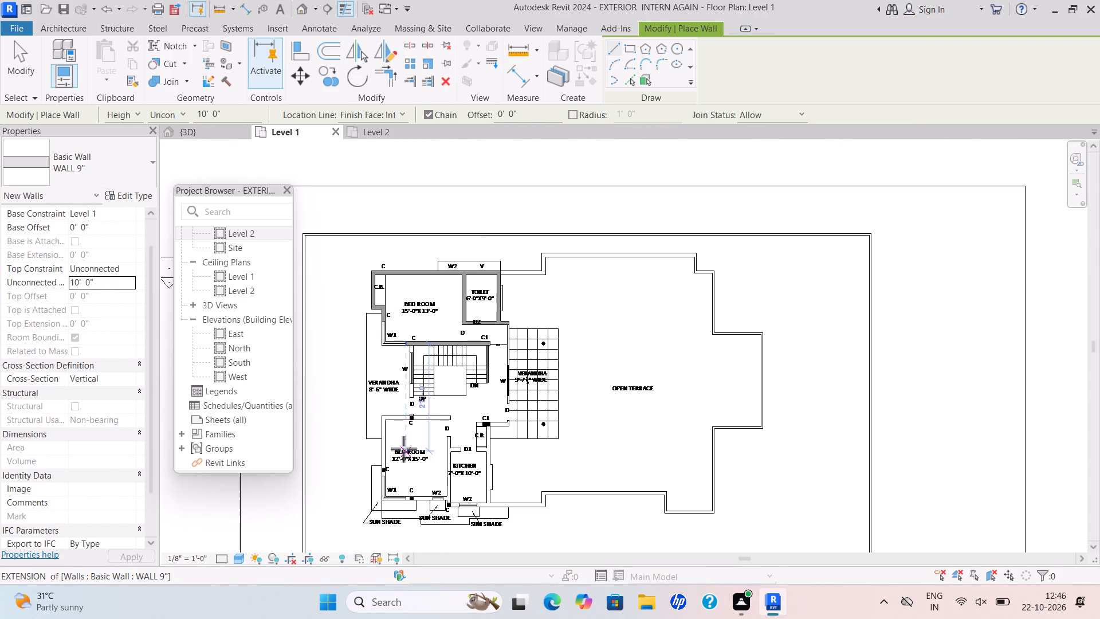
{"action": "scroll", "coordinate": [398, 496], "scroll_direction": "up", "scroll_amount": 6}
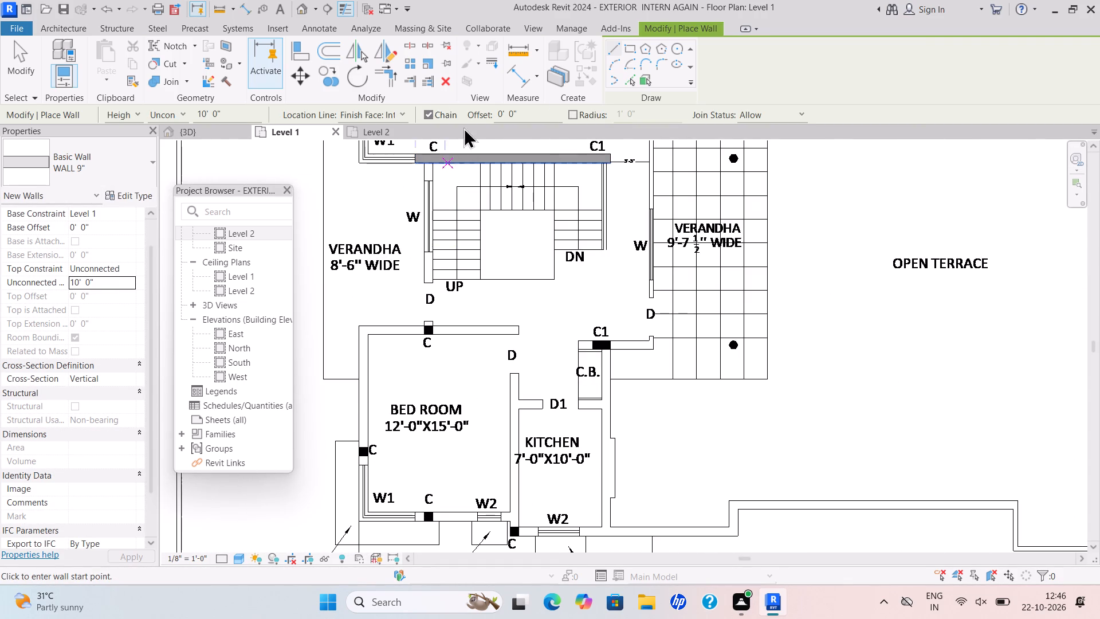
{"action": "scroll", "coordinate": [429, 156], "scroll_direction": "up", "scroll_amount": 3}
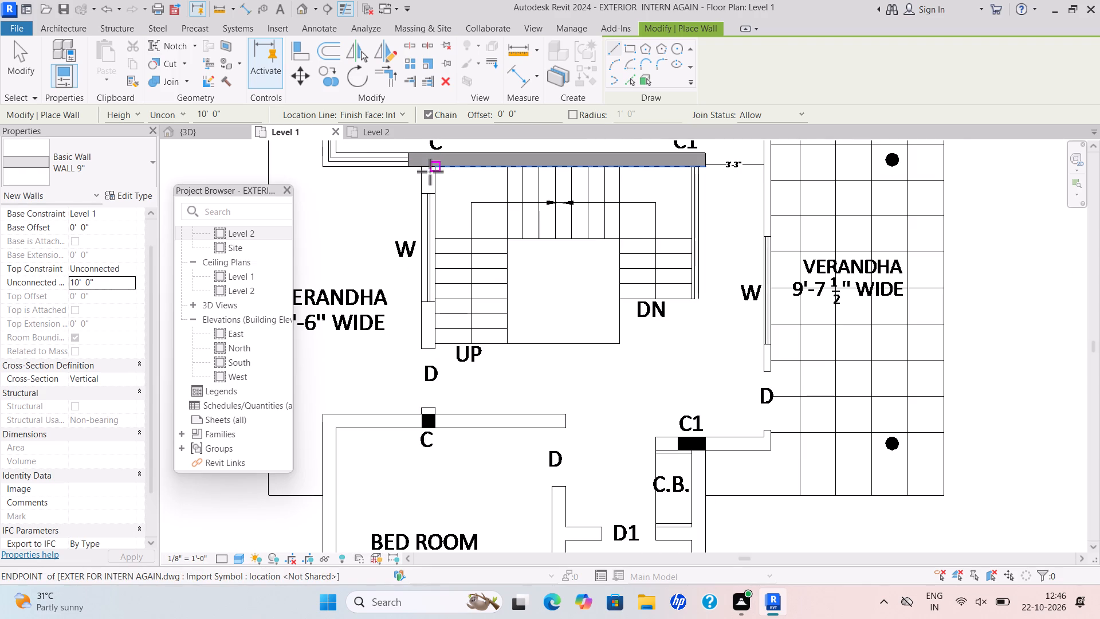
{"action": "scroll", "coordinate": [439, 171], "scroll_direction": "up", "scroll_amount": 10}
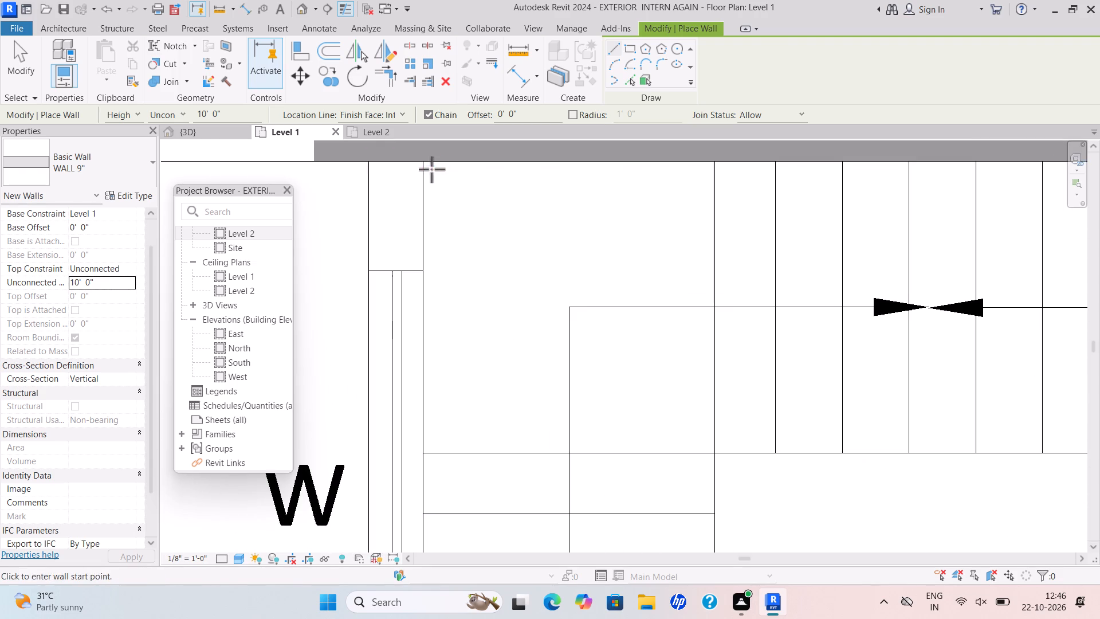
{"action": "left_click", "coordinate": [427, 162]}
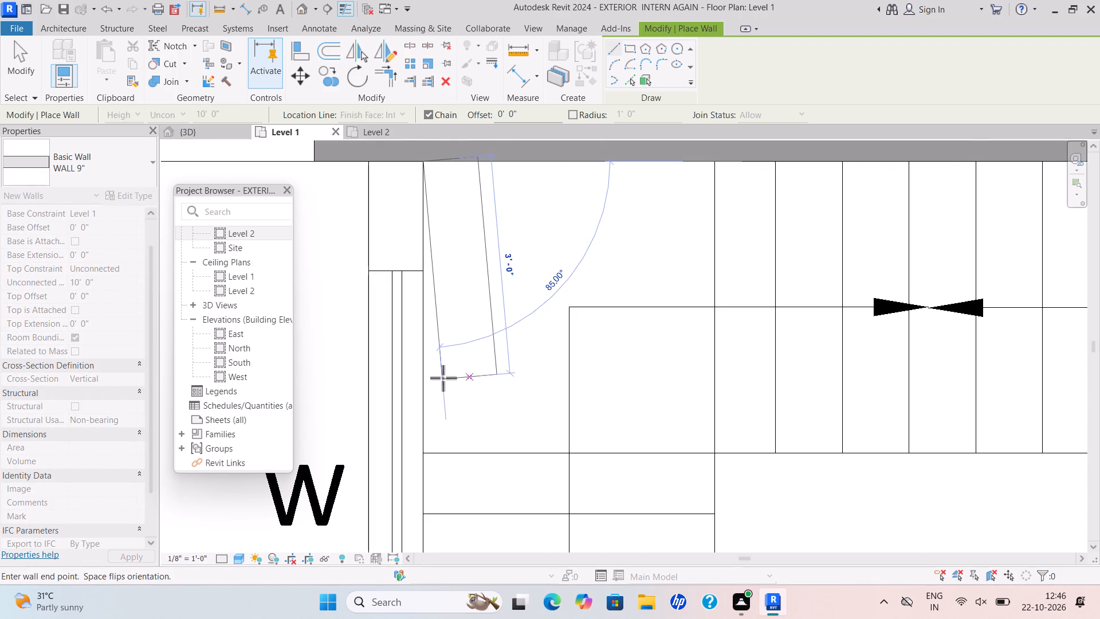
{"action": "key", "text": "space"}
{"action": "scroll", "coordinate": [453, 462], "scroll_direction": "down", "scroll_amount": 5}
{"action": "middle_click_drag", "start_coordinate": [442, 455], "coordinate": [482, 225]}
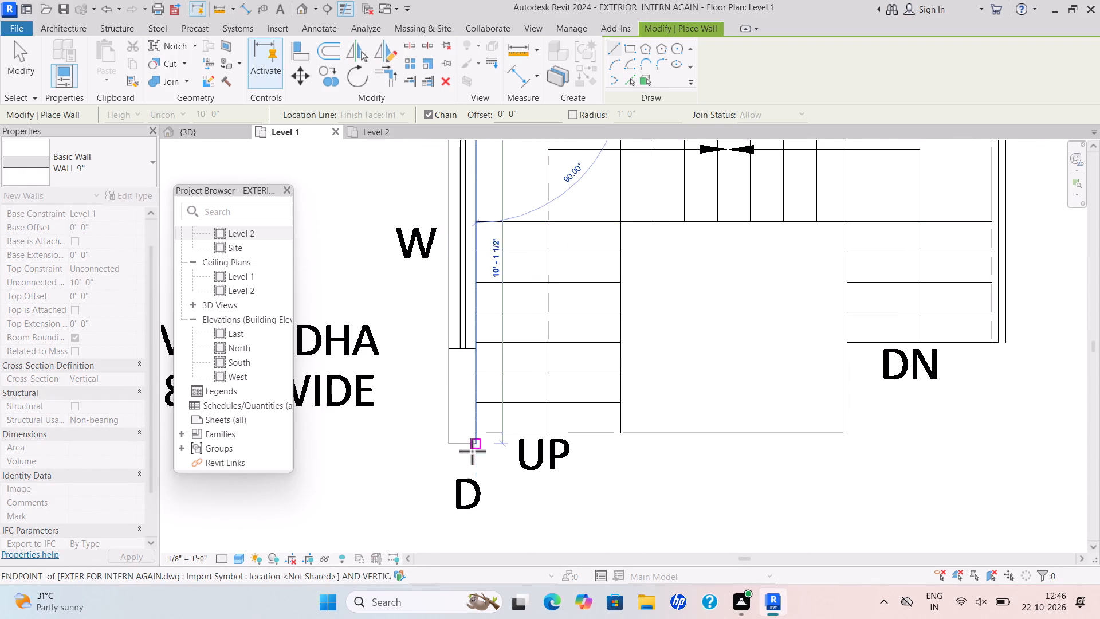
{"action": "scroll", "coordinate": [472, 454], "scroll_direction": "down", "scroll_amount": 4}
{"action": "middle_click_drag", "start_coordinate": [471, 455], "coordinate": [515, 232]}
{"action": "scroll", "coordinate": [526, 299], "scroll_direction": "up", "scroll_amount": 5}
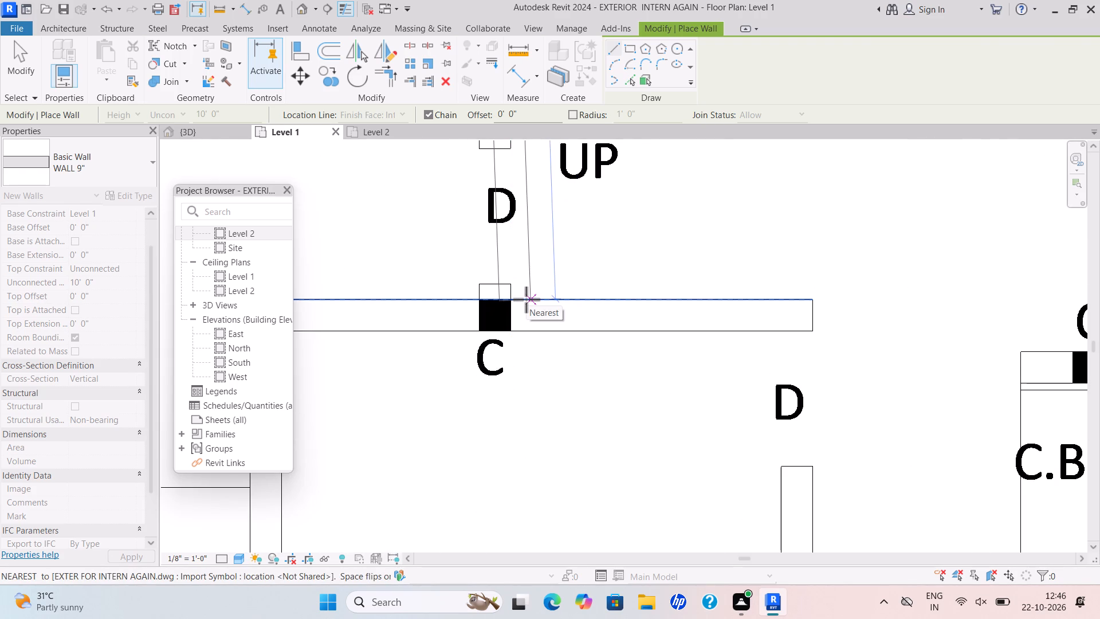
{"action": "scroll", "coordinate": [544, 287], "scroll_direction": "down", "scroll_amount": 4}
{"action": "middle_click_drag", "start_coordinate": [535, 315], "coordinate": [524, 367]}
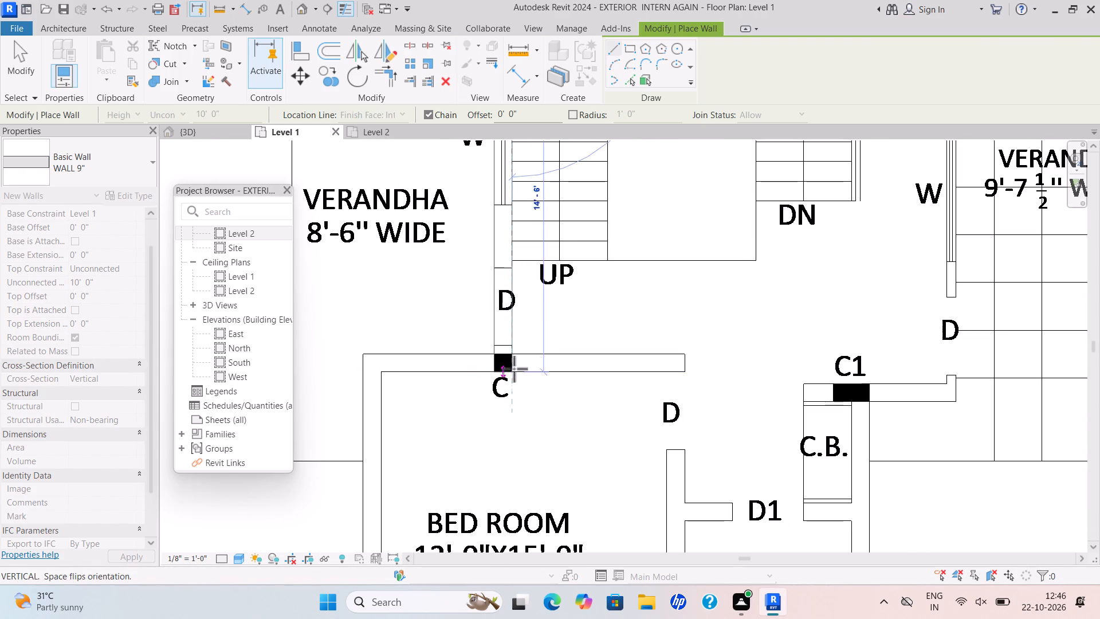
{"action": "scroll", "coordinate": [518, 355], "scroll_direction": "up", "scroll_amount": 5}
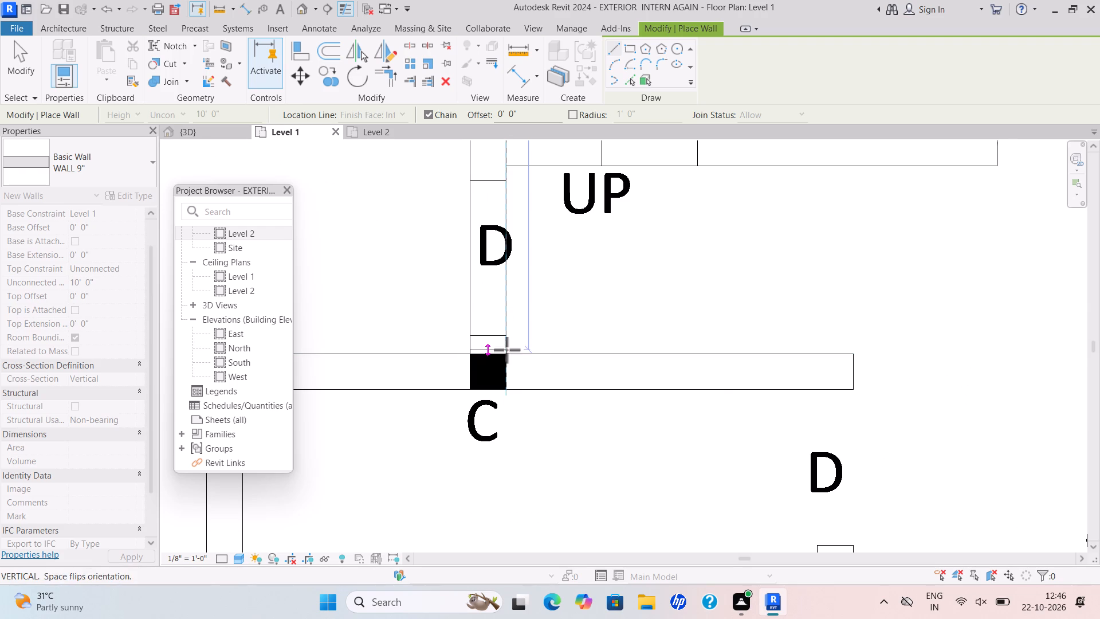
{"action": "left_click", "coordinate": [506, 355]}
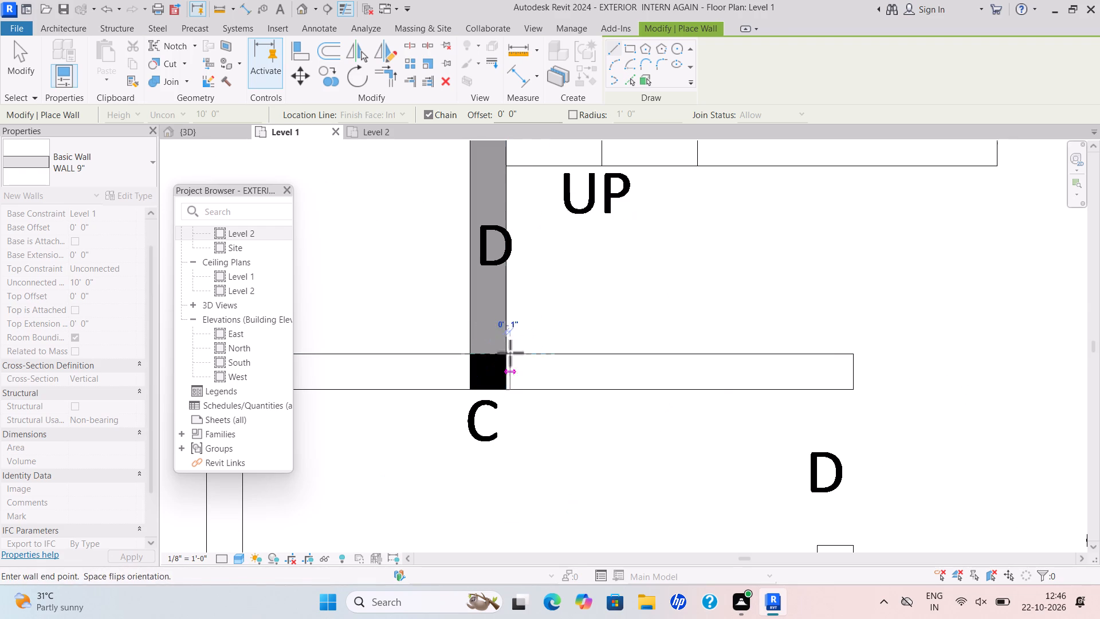
{"action": "key", "text": "Escape"}
Draw a 13'-6" wall along the top of the 12'-0"x15'-0" bedroom, from its outer corner past column C to the D opening, flipping its orientation.
{"action": "scroll", "coordinate": [457, 402], "scroll_direction": "down", "scroll_amount": 6}
{"action": "scroll", "coordinate": [455, 380], "scroll_direction": "up", "scroll_amount": 1}
{"action": "scroll", "coordinate": [455, 380], "scroll_direction": "down", "scroll_amount": 4}
{"action": "middle_click_drag", "start_coordinate": [454, 379], "coordinate": [468, 348]}
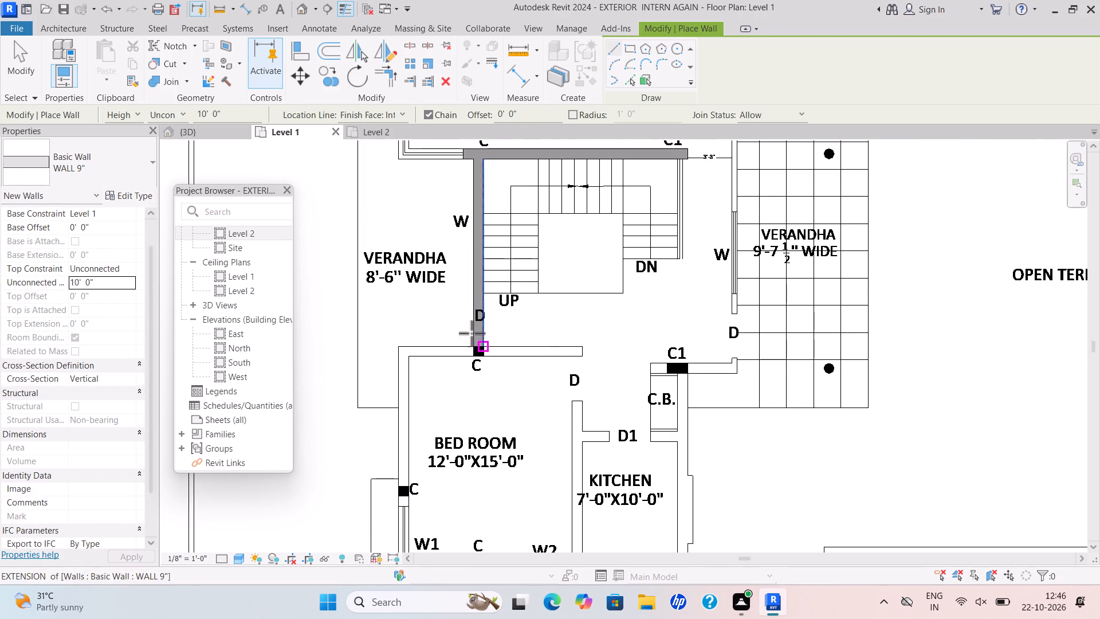
{"action": "scroll", "coordinate": [434, 350], "scroll_direction": "up", "scroll_amount": 11}
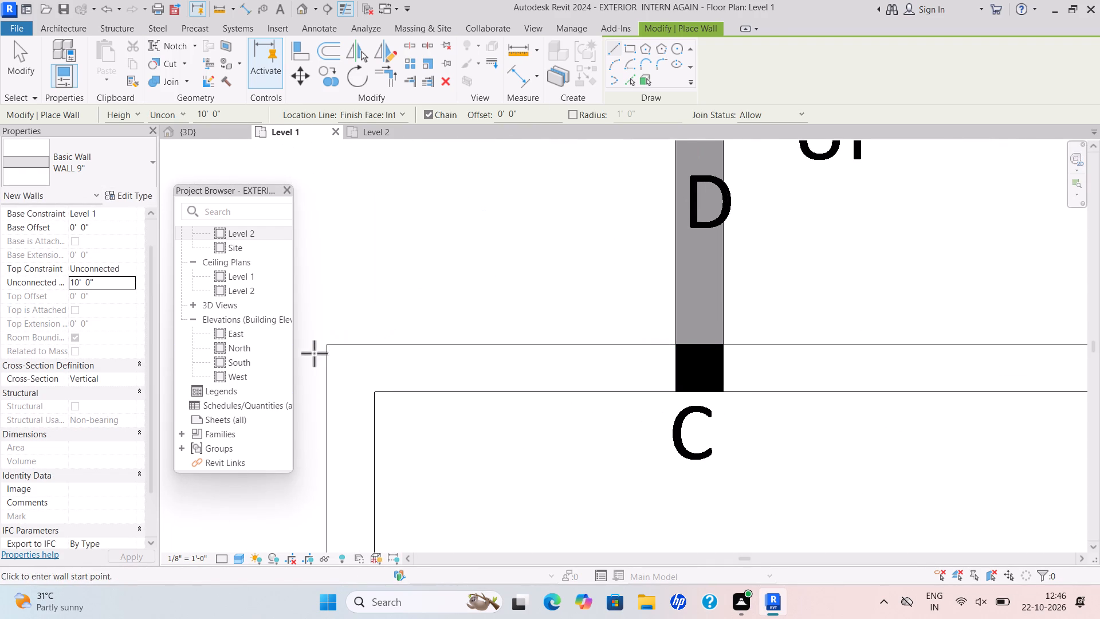
{"action": "left_click", "coordinate": [324, 342]}
{"action": "key", "text": "space"}
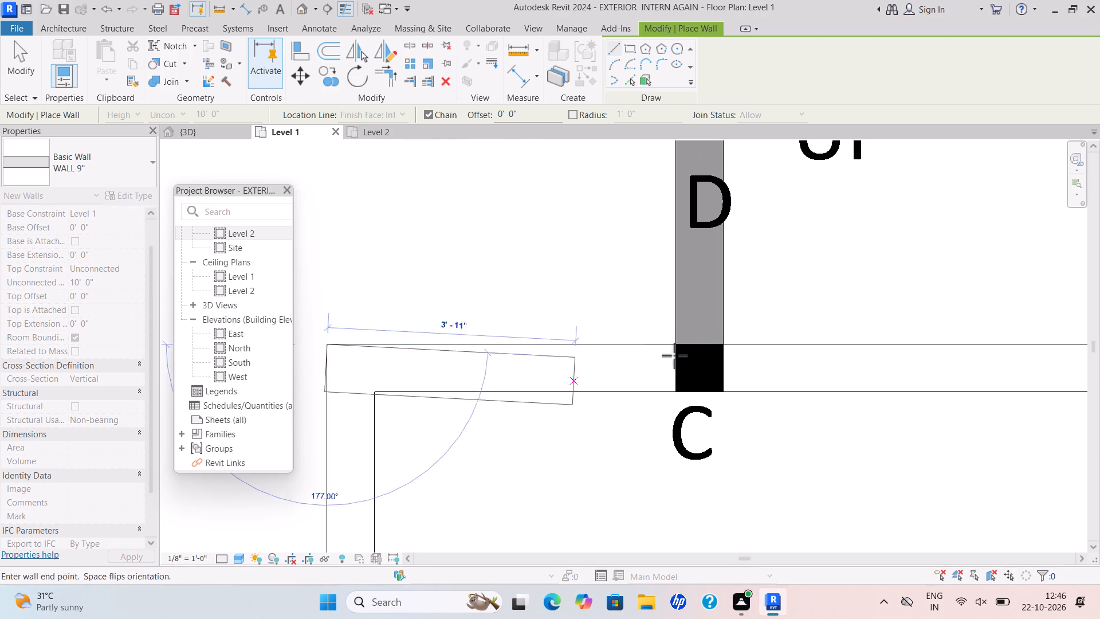
{"action": "scroll", "coordinate": [731, 351], "scroll_direction": "down", "scroll_amount": 5}
{"action": "middle_click_drag", "start_coordinate": [732, 351], "coordinate": [506, 280]}
{"action": "middle_click_drag", "start_coordinate": [882, 299], "coordinate": [600, 288]}
{"action": "scroll", "coordinate": [858, 300], "scroll_direction": "down", "scroll_amount": 3}
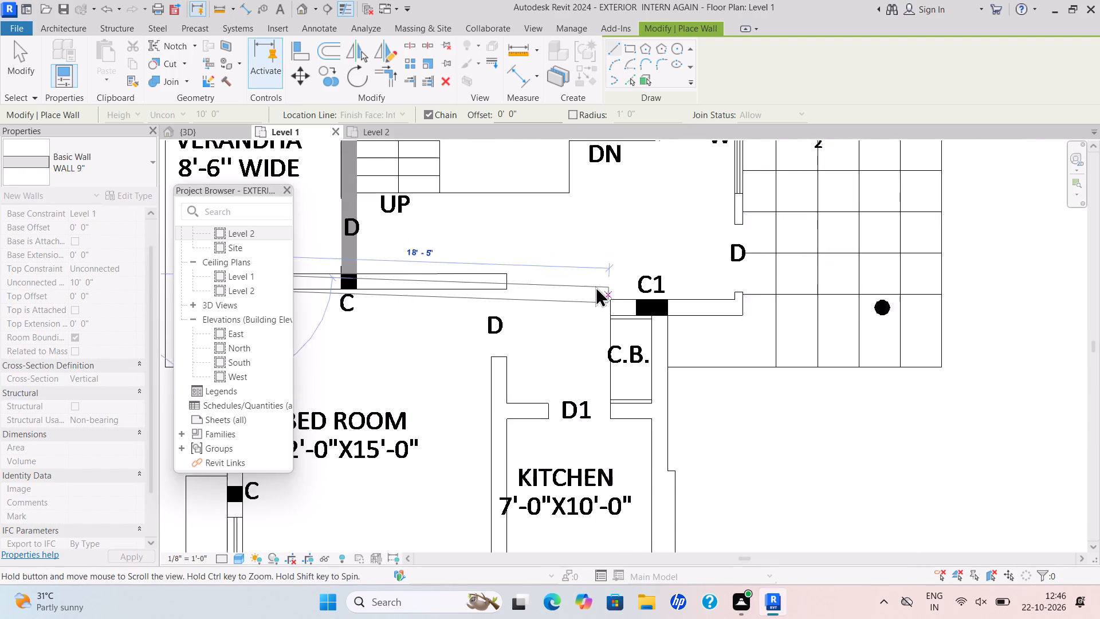
{"action": "scroll", "coordinate": [492, 273], "scroll_direction": "up", "scroll_amount": 2}
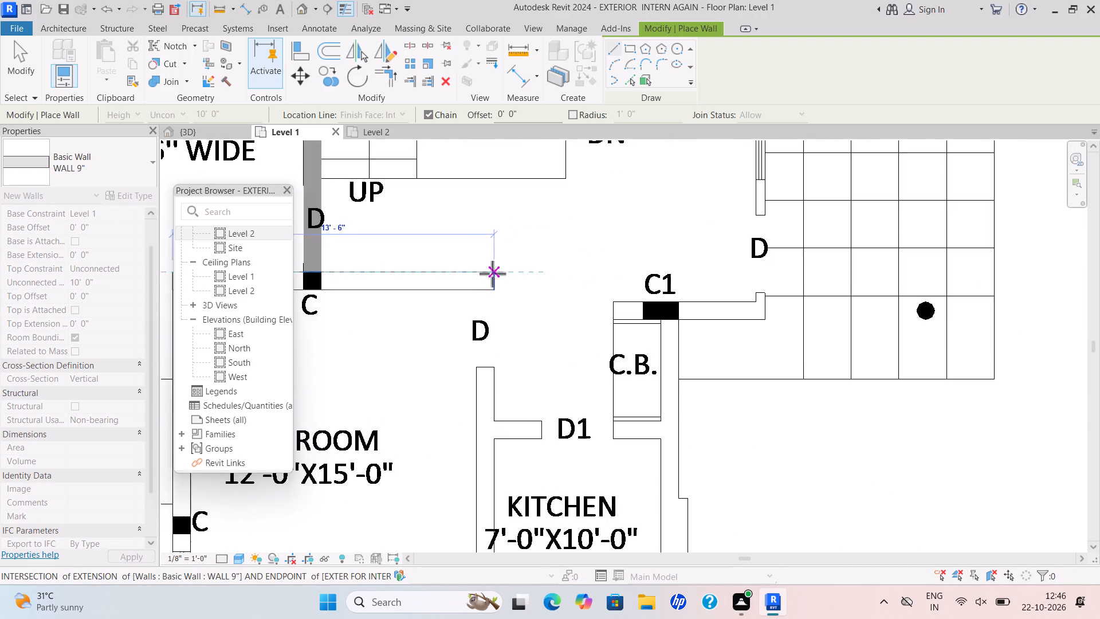
{"action": "scroll", "coordinate": [492, 273], "scroll_direction": "up", "scroll_amount": 5}
{"action": "left_click", "coordinate": [493, 269]}
{"action": "key", "text": "Escape"}
Draw the 12'-0"x15'-0" bedroom's outer side wall from the top wall's corner past column C to the start of the W1 window.
{"action": "scroll", "coordinate": [576, 340], "scroll_direction": "down", "scroll_amount": 13}
{"action": "middle_click_drag", "start_coordinate": [573, 330], "coordinate": [591, 253]}
{"action": "scroll", "coordinate": [461, 239], "scroll_direction": "up", "scroll_amount": 3}
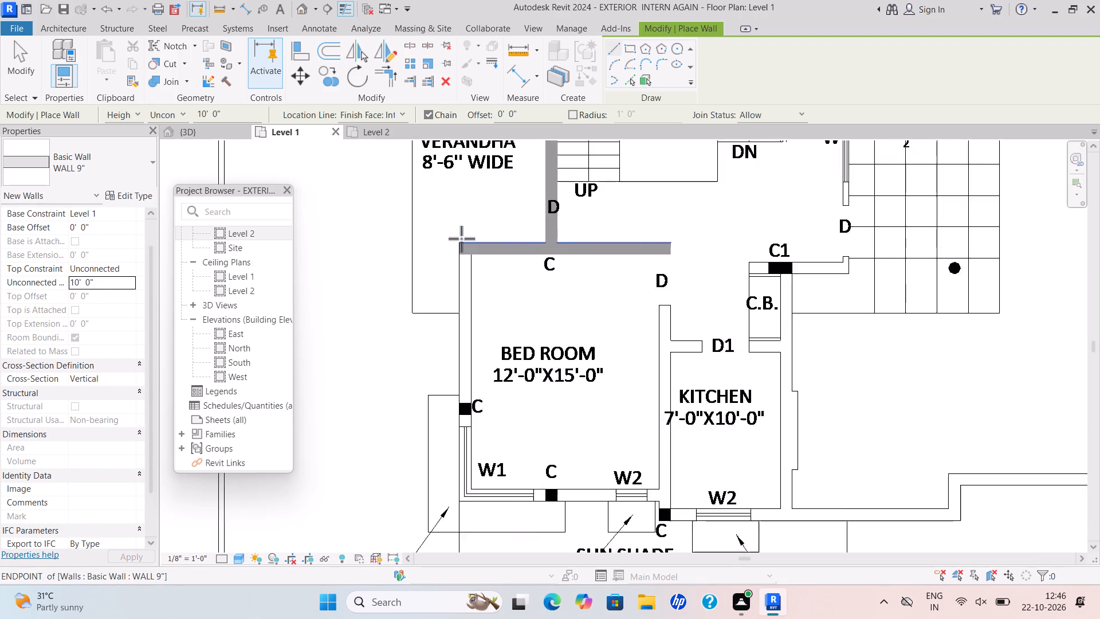
{"action": "scroll", "coordinate": [461, 238], "scroll_direction": "up", "scroll_amount": 7}
{"action": "left_click", "coordinate": [458, 258]}
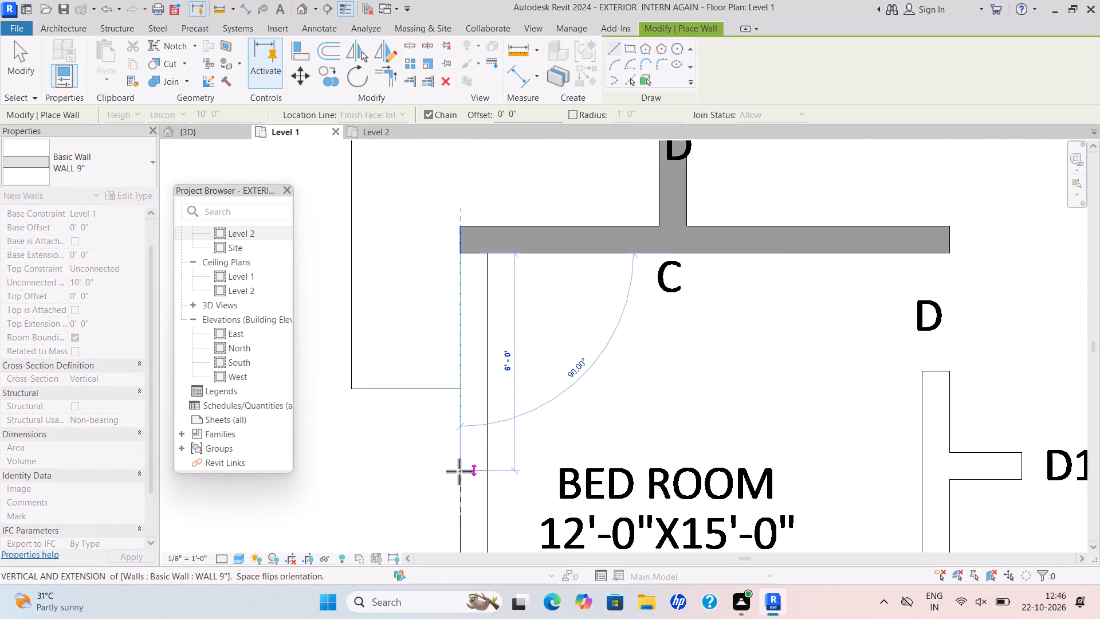
{"action": "scroll", "coordinate": [459, 471], "scroll_direction": "down", "scroll_amount": 5}
{"action": "middle_click_drag", "start_coordinate": [459, 471], "coordinate": [472, 278]}
{"action": "scroll", "coordinate": [475, 361], "scroll_direction": "up", "scroll_amount": 6}
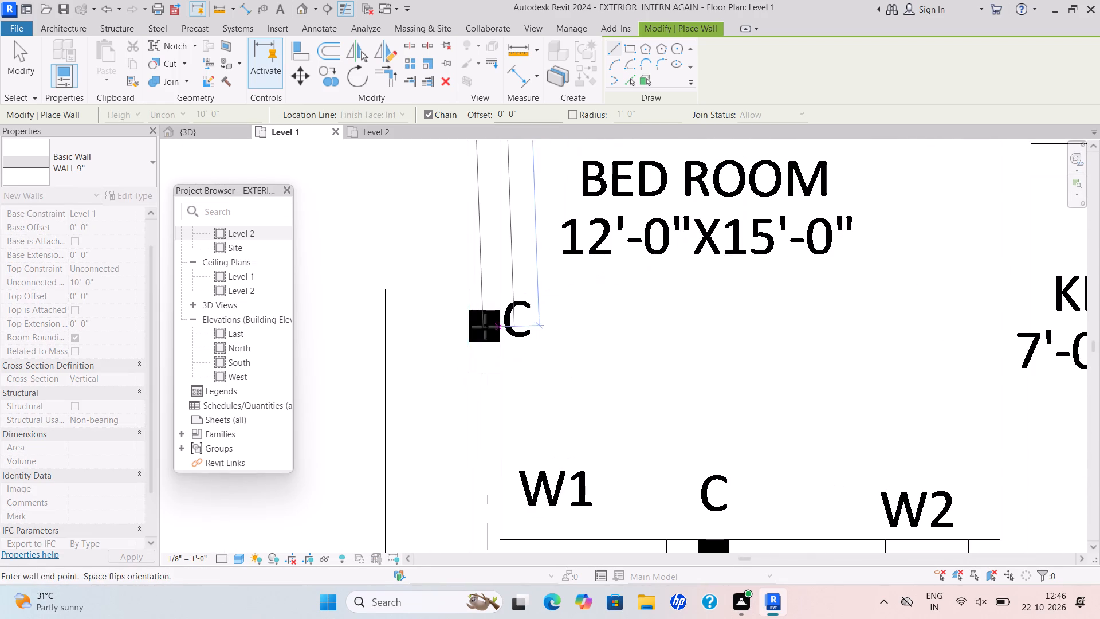
{"action": "left_click", "coordinate": [472, 369]}
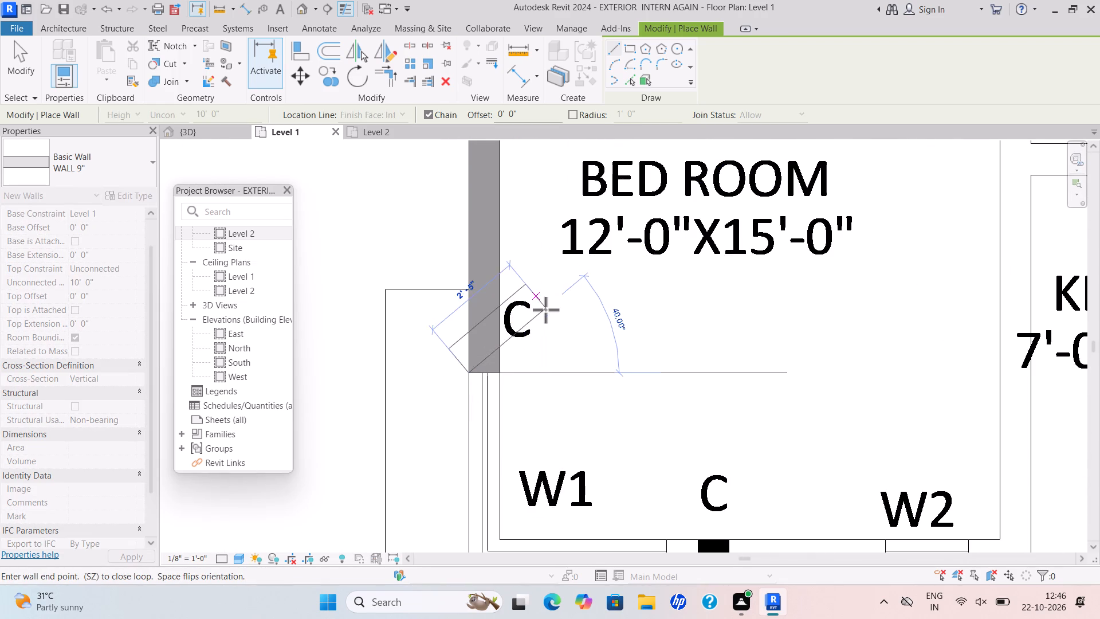
{"action": "key", "text": "Escape"}
Draw an 8'-0" wall along the bedroom's bottom edge from the W1 window's end past column C and W2 to the kitchen-side corner.
{"action": "scroll", "coordinate": [606, 414], "scroll_direction": "down", "scroll_amount": 6}
{"action": "middle_click_drag", "start_coordinate": [603, 376], "coordinate": [576, 334]}
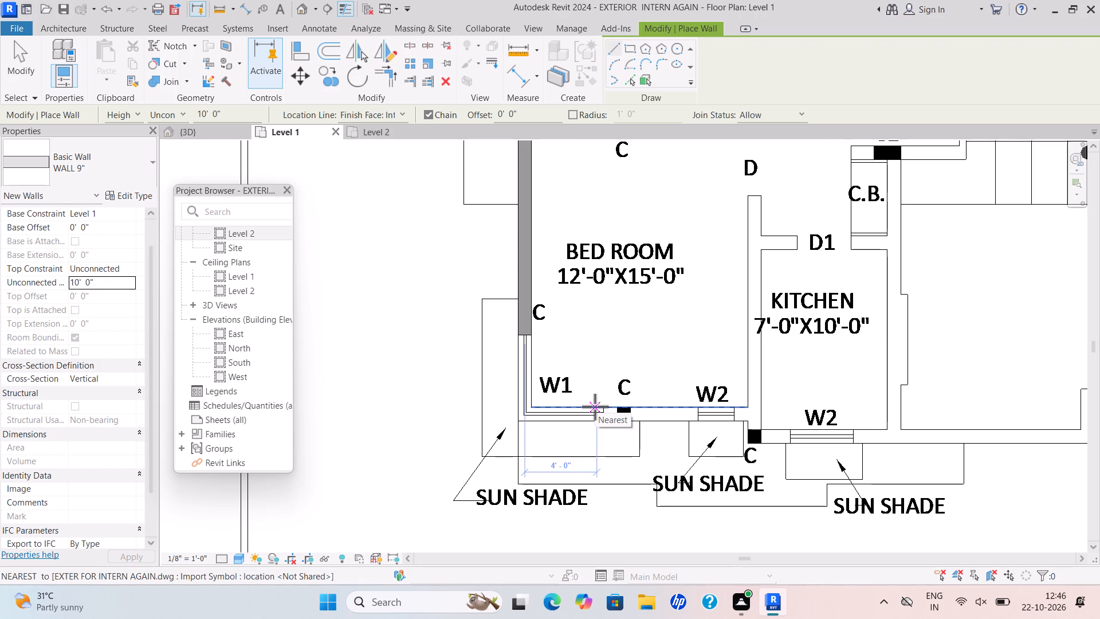
{"action": "scroll", "coordinate": [595, 403], "scroll_direction": "down", "scroll_amount": 4}
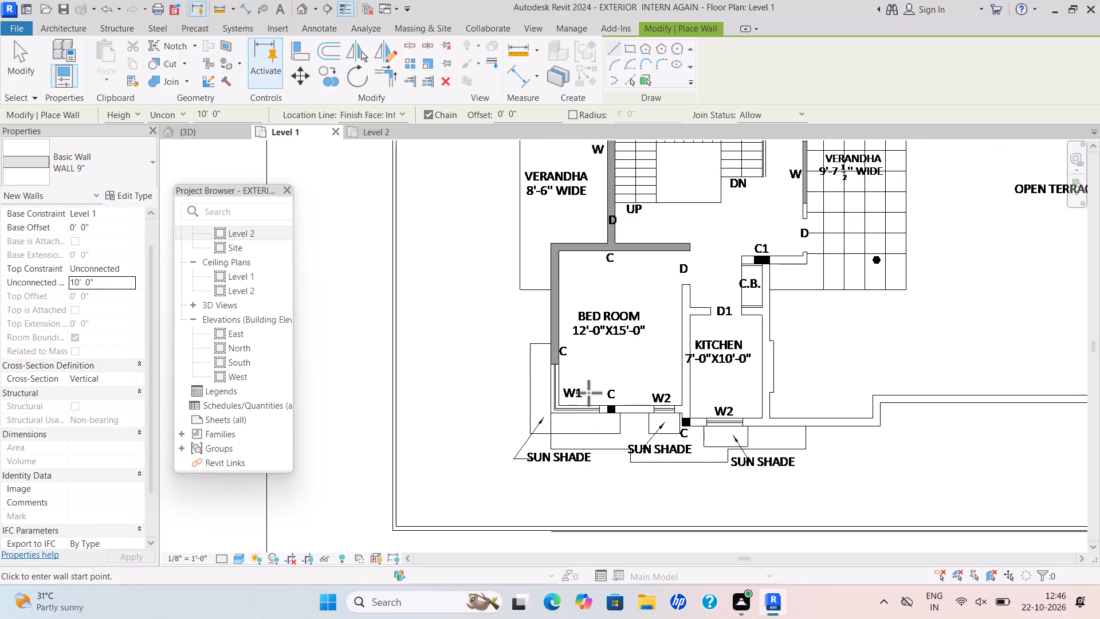
{"action": "scroll", "coordinate": [559, 401], "scroll_direction": "up", "scroll_amount": 4}
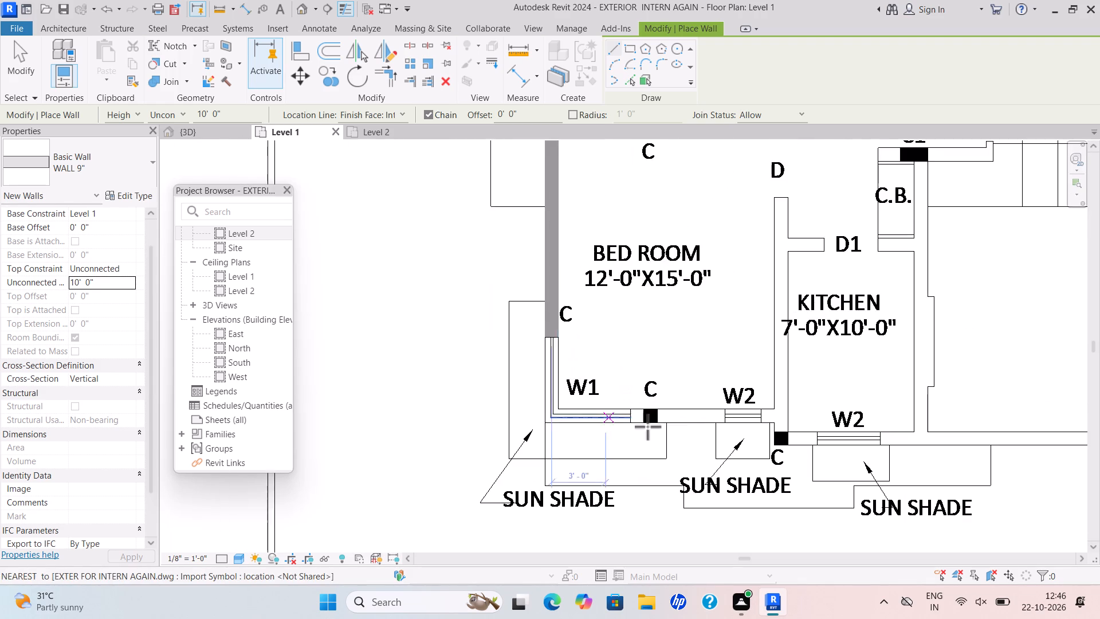
{"action": "scroll", "coordinate": [655, 429], "scroll_direction": "down", "scroll_amount": 1}
{"action": "scroll", "coordinate": [671, 433], "scroll_direction": "up", "scroll_amount": 9}
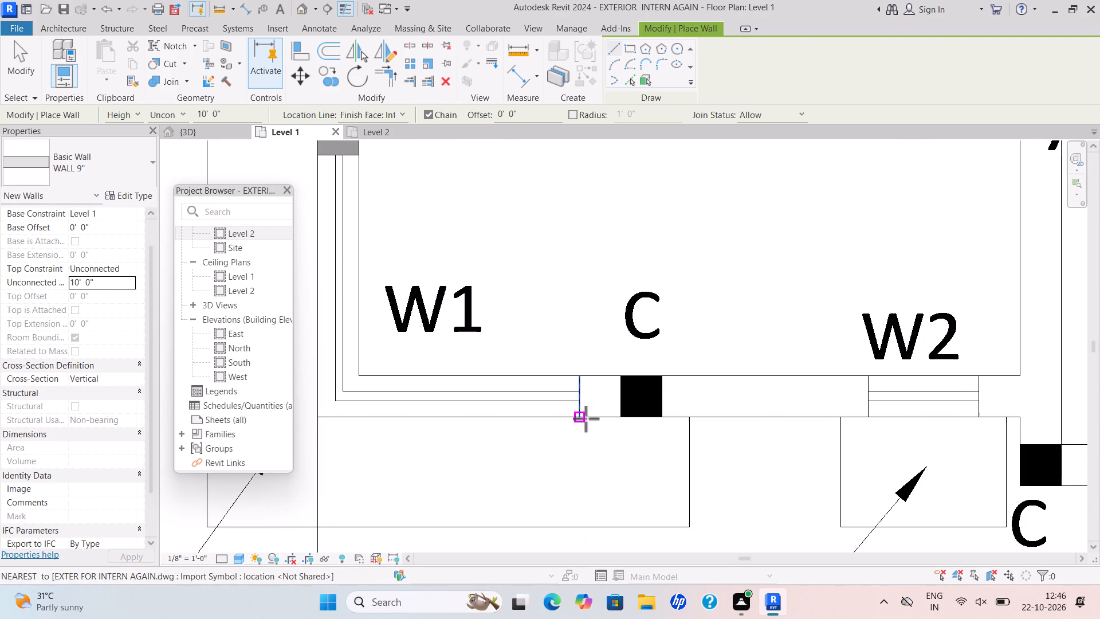
{"action": "left_click", "coordinate": [583, 418]}
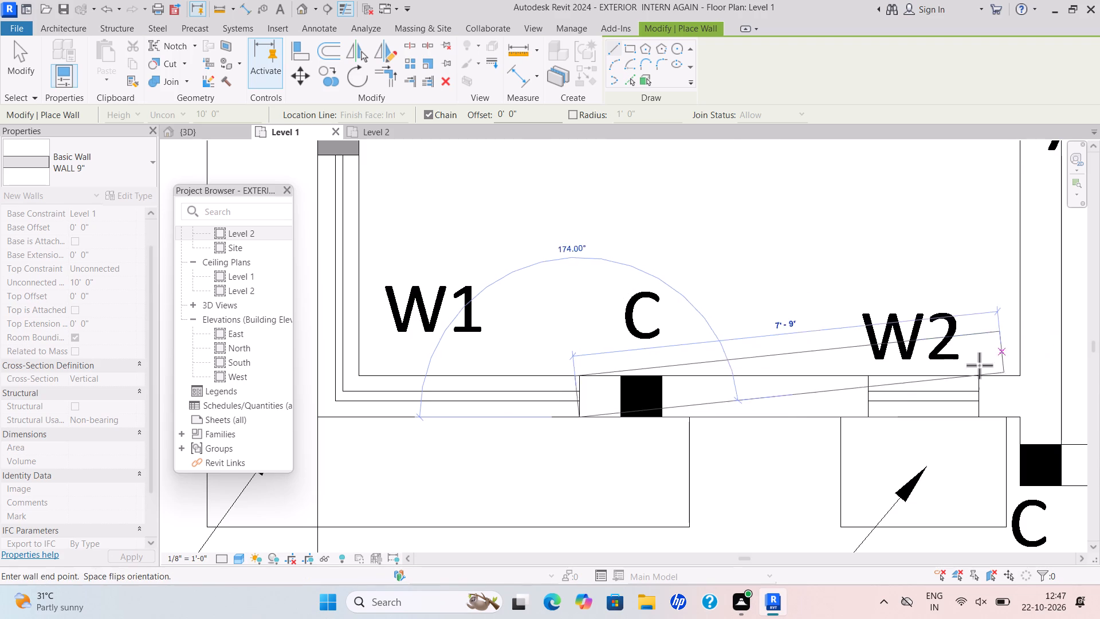
{"action": "scroll", "coordinate": [843, 445], "scroll_direction": "down", "scroll_amount": 5}
{"action": "middle_click_drag", "start_coordinate": [843, 445], "coordinate": [667, 411]}
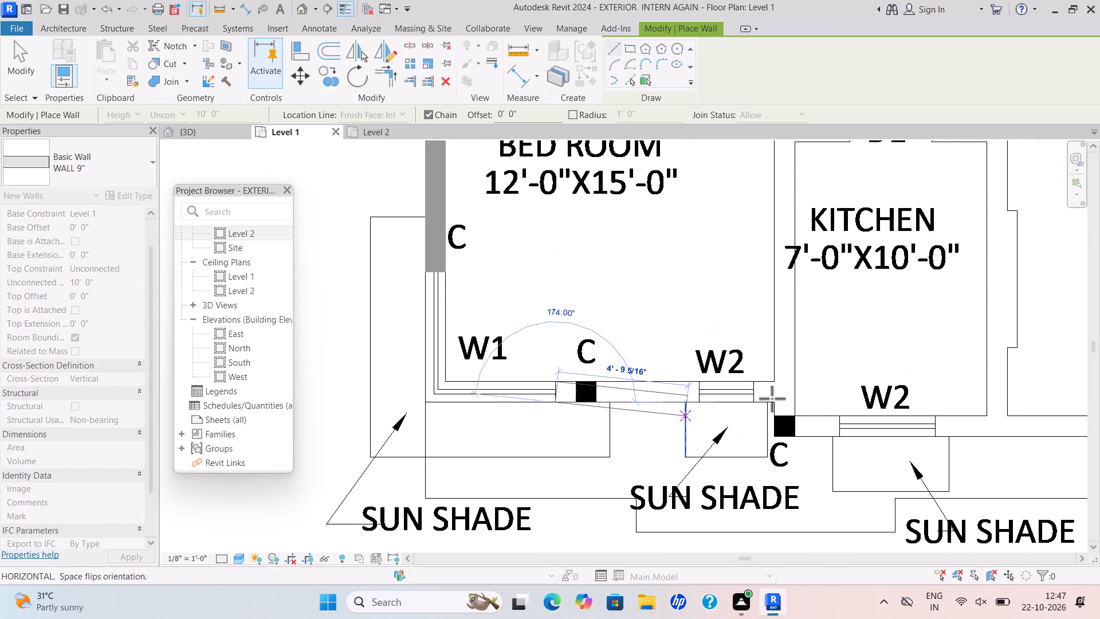
{"action": "scroll", "coordinate": [770, 399], "scroll_direction": "up", "scroll_amount": 6}
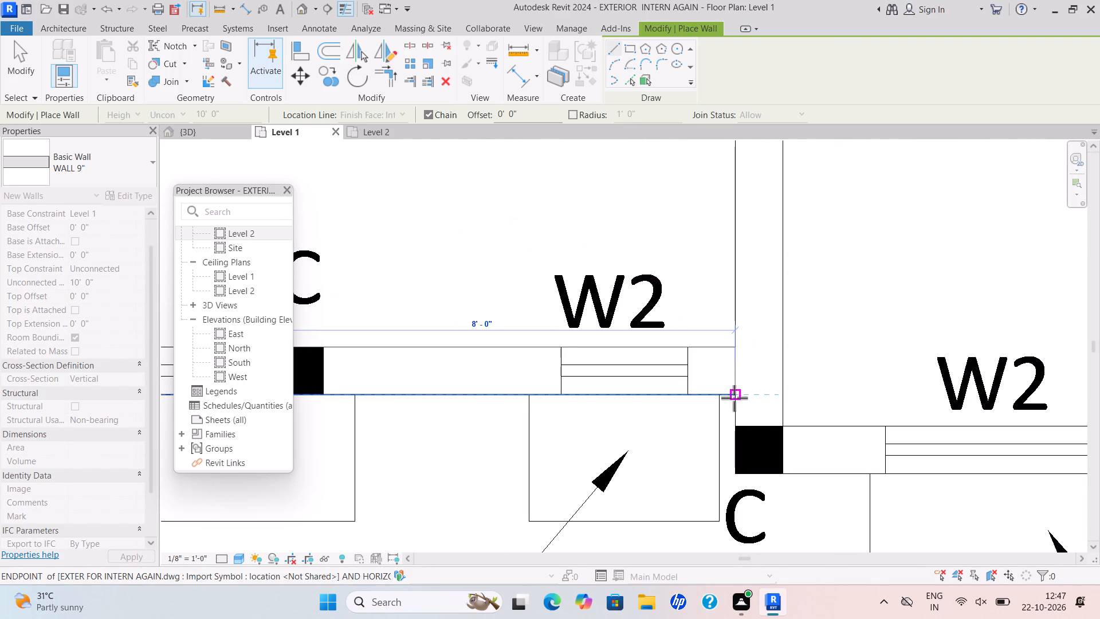
{"action": "left_click", "coordinate": [734, 398]}
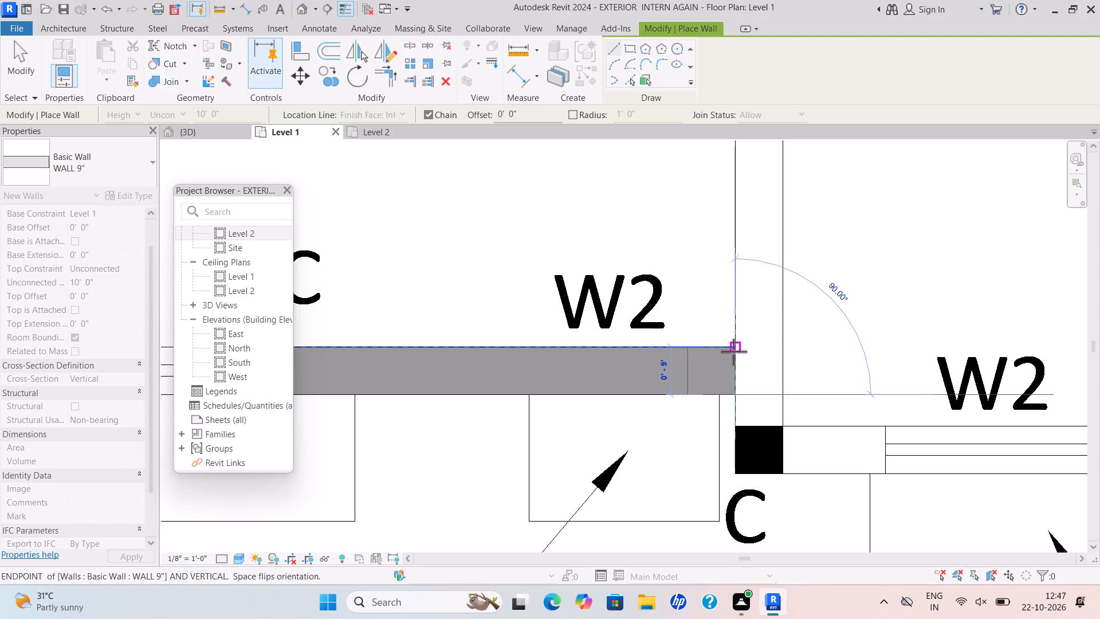
{"action": "key", "text": "Escape"}
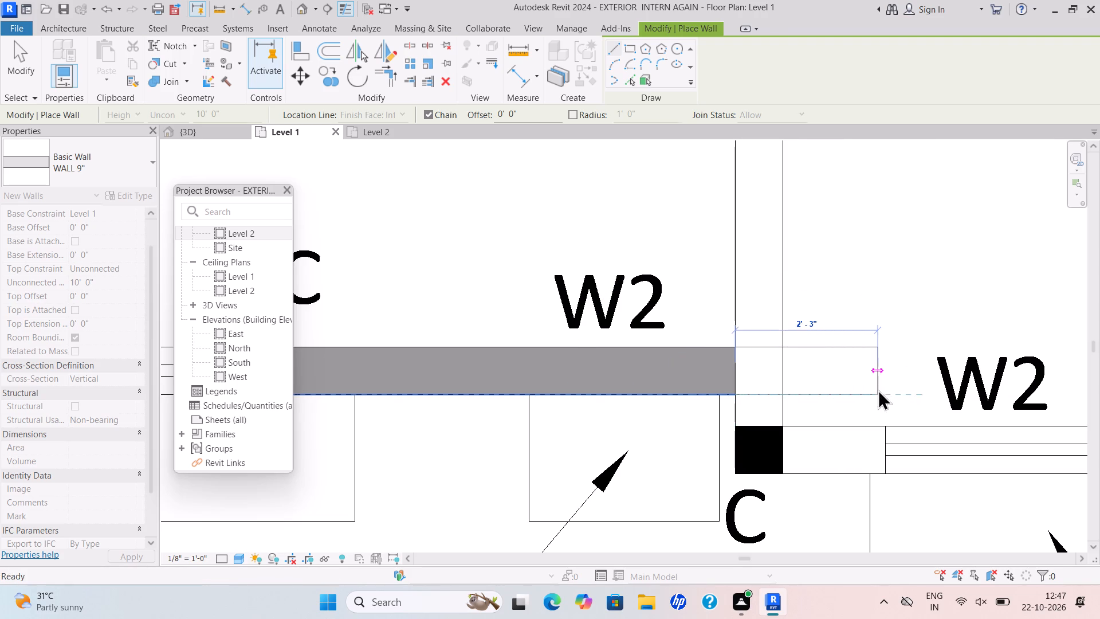
Draw the kitchen's bottom outer wall about 8'-6" from column C's outer corner past W2 to the kitchen's far outer corner.
{"action": "scroll", "coordinate": [770, 457], "scroll_direction": "down", "scroll_amount": 8}
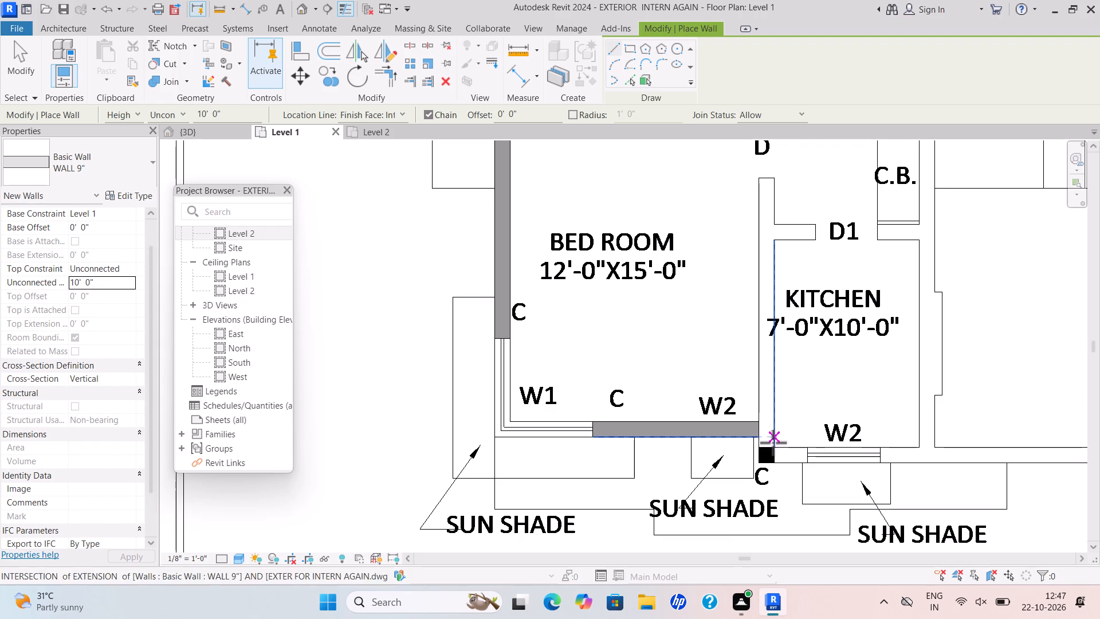
{"action": "scroll", "coordinate": [738, 474], "scroll_direction": "up", "scroll_amount": 12}
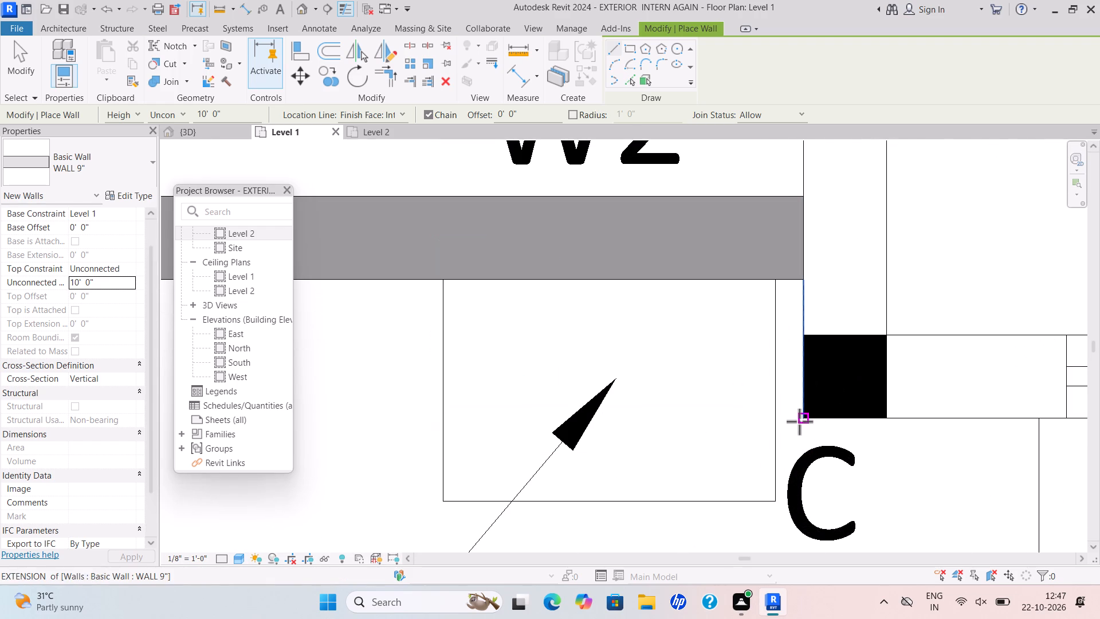
{"action": "left_click", "coordinate": [799, 421]}
{"action": "scroll", "coordinate": [1068, 375], "scroll_direction": "down", "scroll_amount": 4}
{"action": "middle_click_drag", "start_coordinate": [1067, 375], "coordinate": [717, 375]}
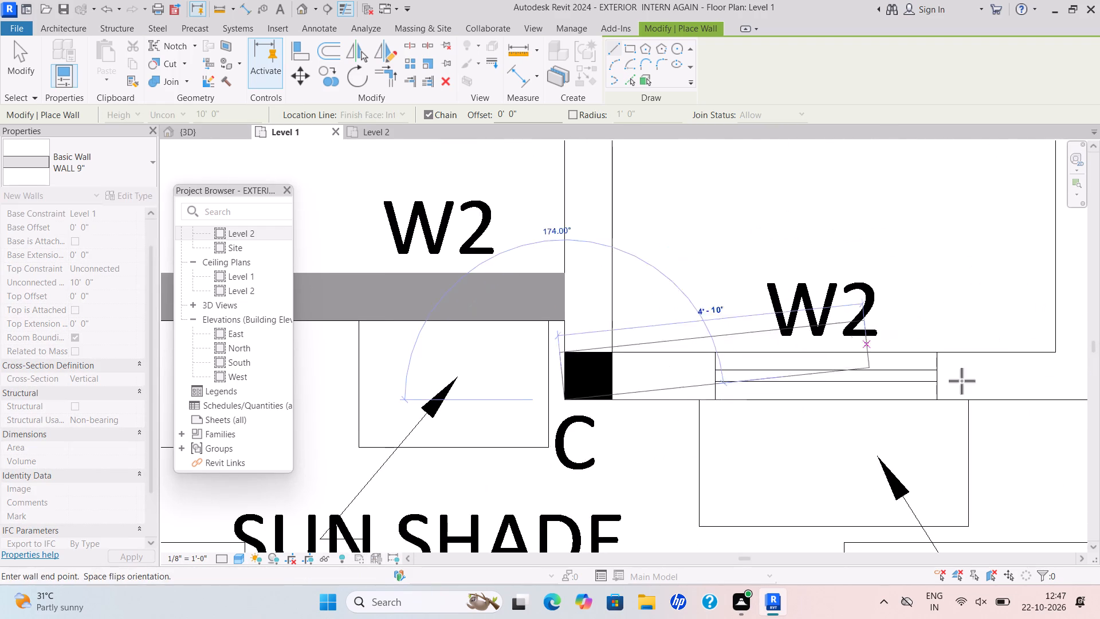
{"action": "scroll", "coordinate": [1041, 394], "scroll_direction": "down", "scroll_amount": 3}
{"action": "middle_click_drag", "start_coordinate": [1037, 394], "coordinate": [727, 371]}
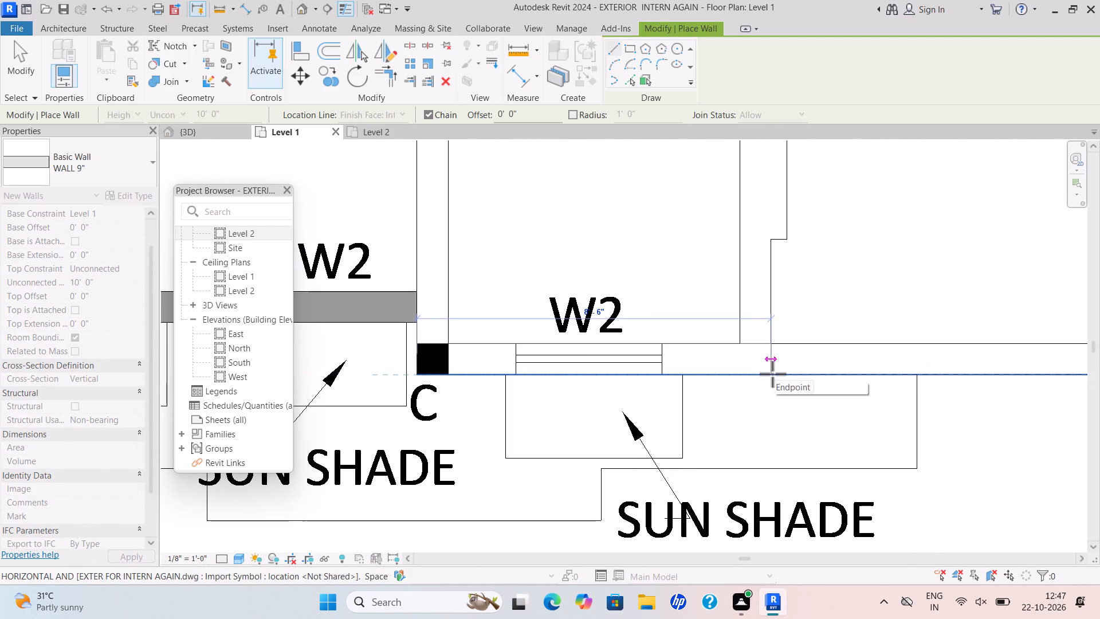
{"action": "scroll", "coordinate": [772, 374], "scroll_direction": "up", "scroll_amount": 4}
{"action": "left_click", "coordinate": [772, 370]}
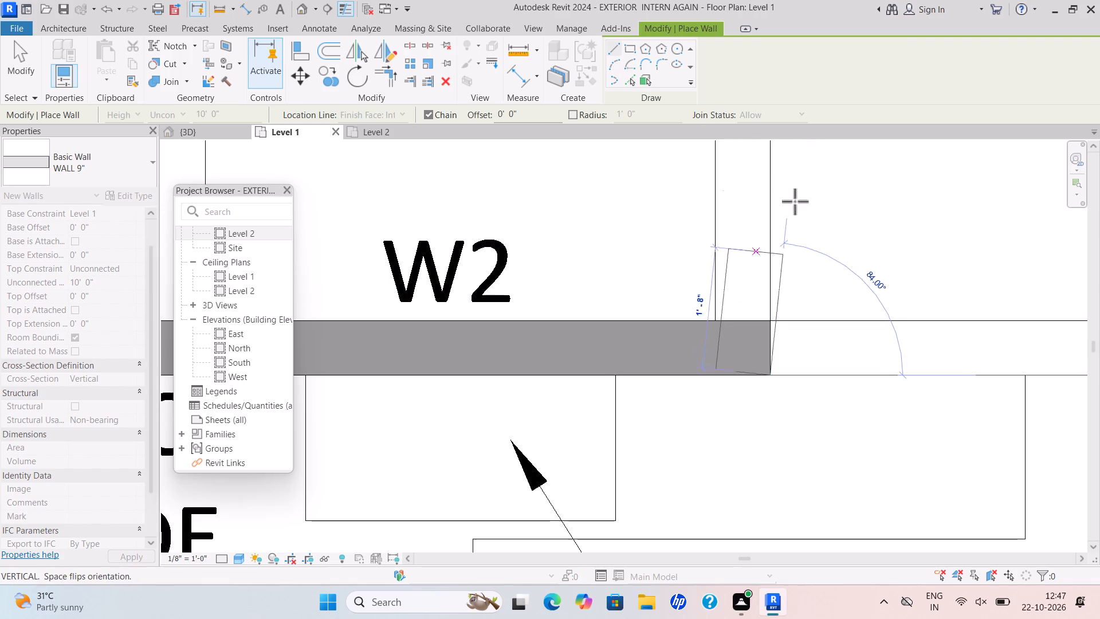
Draw the kitchen's outer side wall about 15'-9" from its bottom outer corner up to the underside of column C1.
{"action": "scroll", "coordinate": [725, 225], "scroll_direction": "down", "scroll_amount": 3}
{"action": "middle_click_drag", "start_coordinate": [725, 230], "coordinate": [776, 451]}
{"action": "scroll", "coordinate": [814, 189], "scroll_direction": "down", "scroll_amount": 2}
{"action": "middle_click_drag", "start_coordinate": [814, 190], "coordinate": [827, 307]}
{"action": "scroll", "coordinate": [827, 307], "scroll_direction": "down", "scroll_amount": 1}
{"action": "middle_click_drag", "start_coordinate": [823, 223], "coordinate": [826, 287]}
{"action": "scroll", "coordinate": [820, 241], "scroll_direction": "down", "scroll_amount": 2}
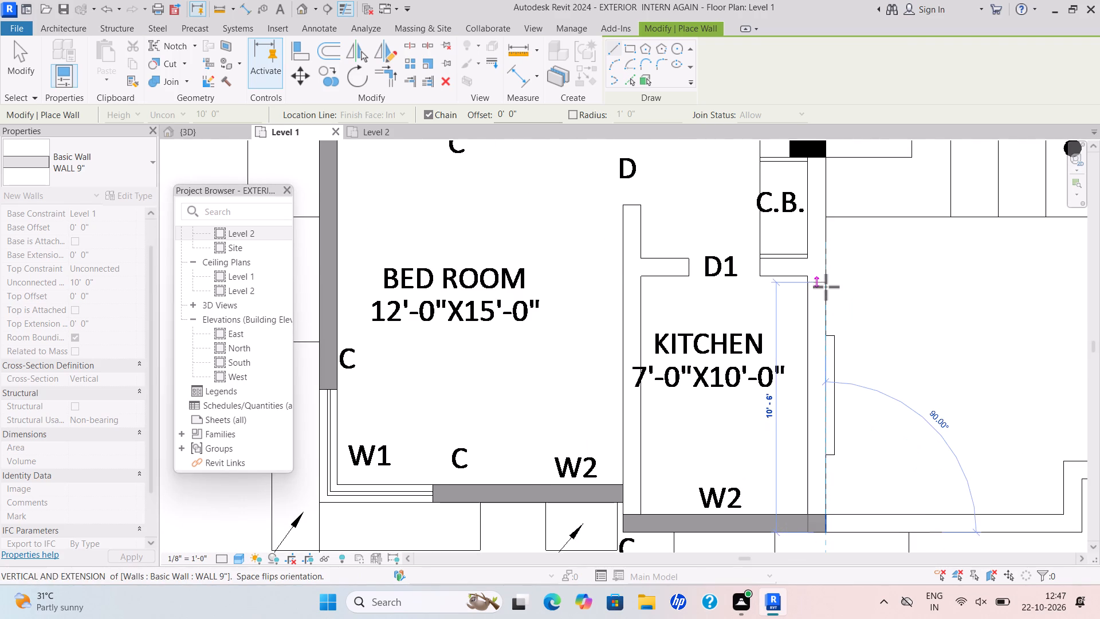
{"action": "scroll", "coordinate": [826, 287], "scroll_direction": "up", "scroll_amount": 6}
{"action": "middle_click_drag", "start_coordinate": [823, 203], "coordinate": [835, 346]}
{"action": "scroll", "coordinate": [823, 203], "scroll_direction": "down", "scroll_amount": 3}
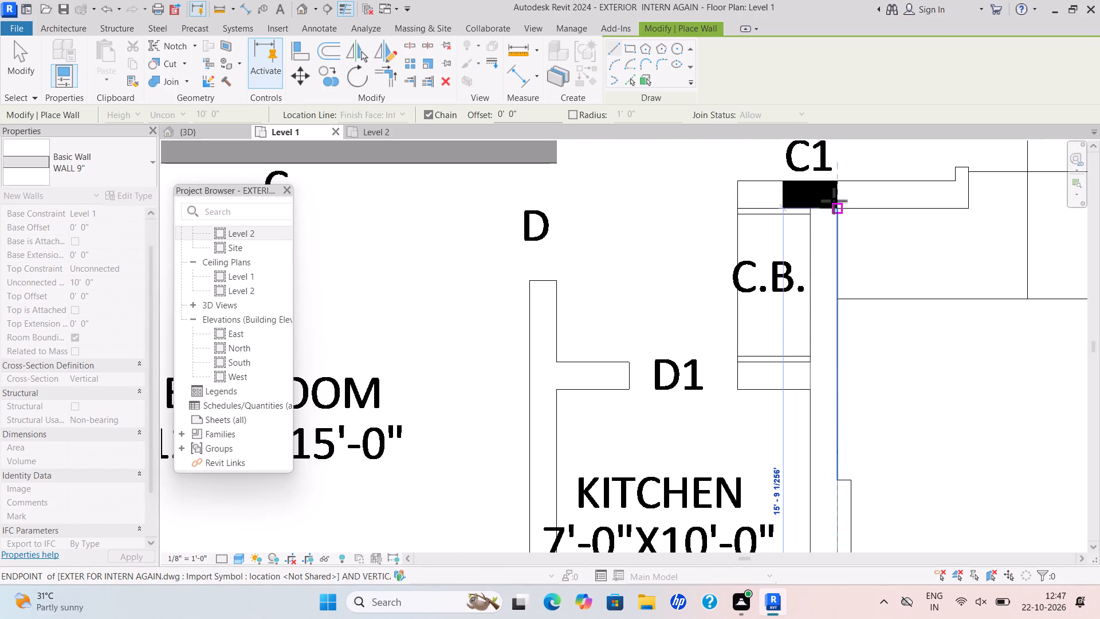
{"action": "scroll", "coordinate": [842, 205], "scroll_direction": "up", "scroll_amount": 11}
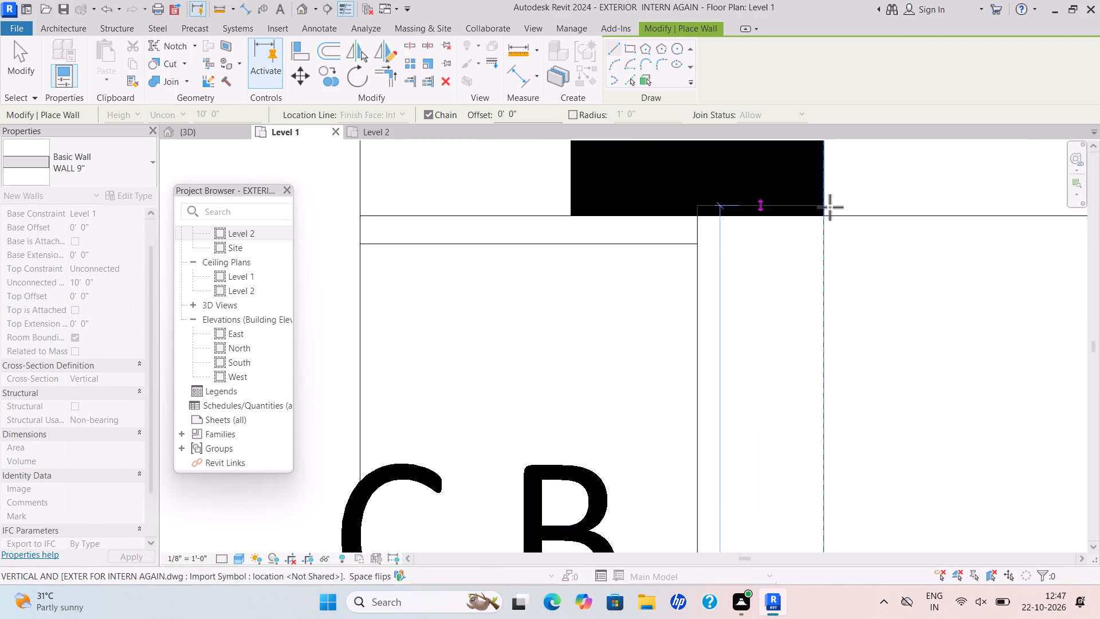
{"action": "left_click", "coordinate": [822, 219]}
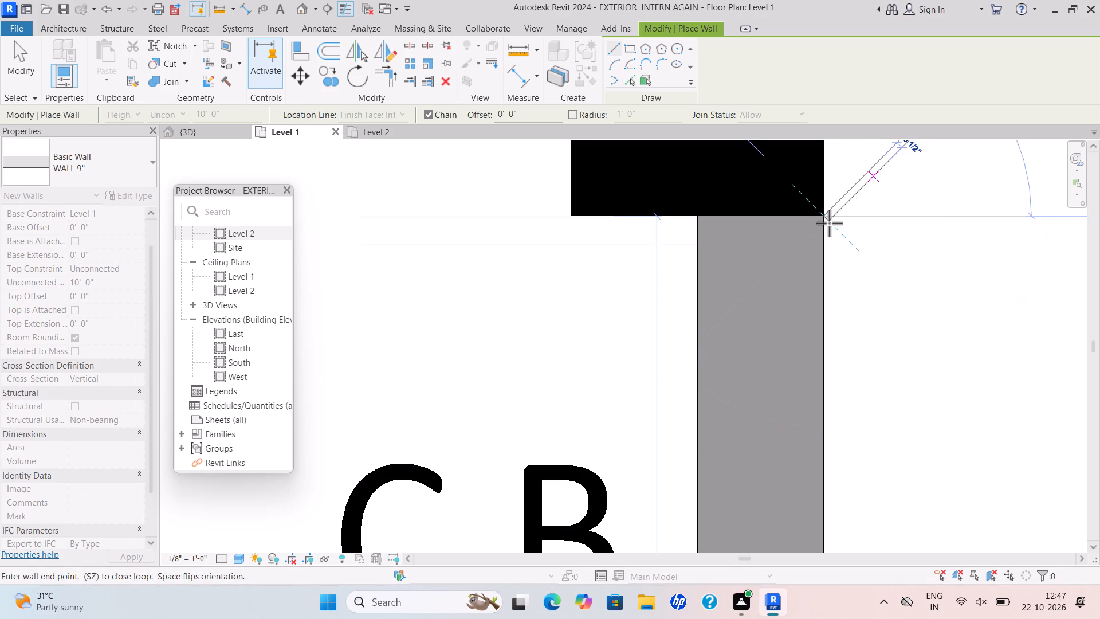
{"action": "key", "text": "Escape"}
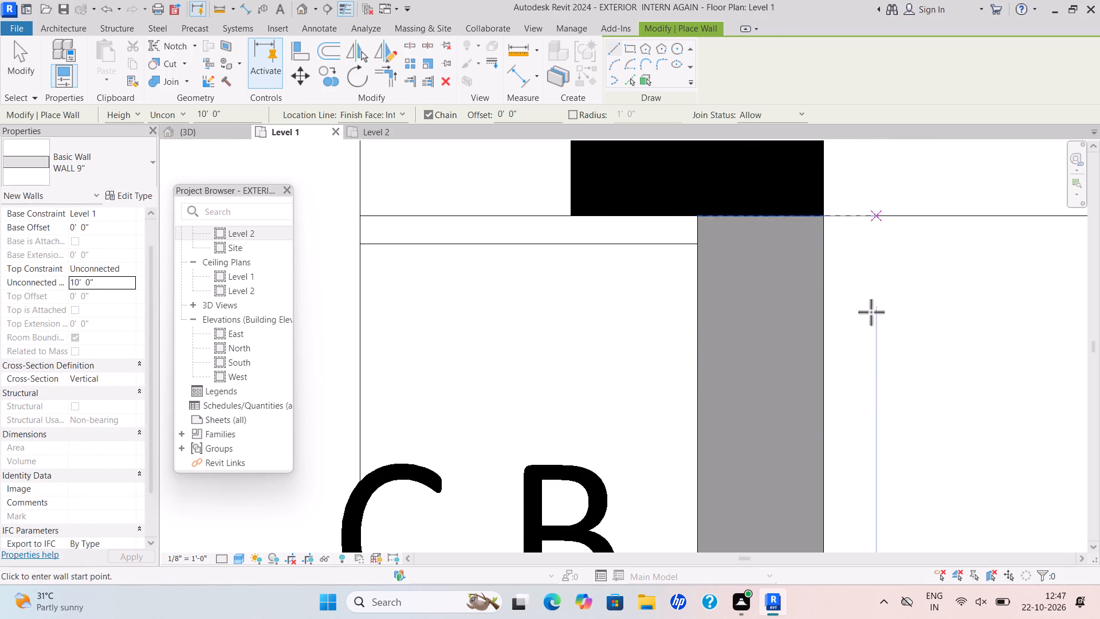
Draw the wall between the 12'-0"x15'-0" bedroom and the kitchen, from the kitchen's bottom wall through the D opening to the bedroom's top wall.
{"action": "scroll", "coordinate": [800, 364], "scroll_direction": "down", "scroll_amount": 20}
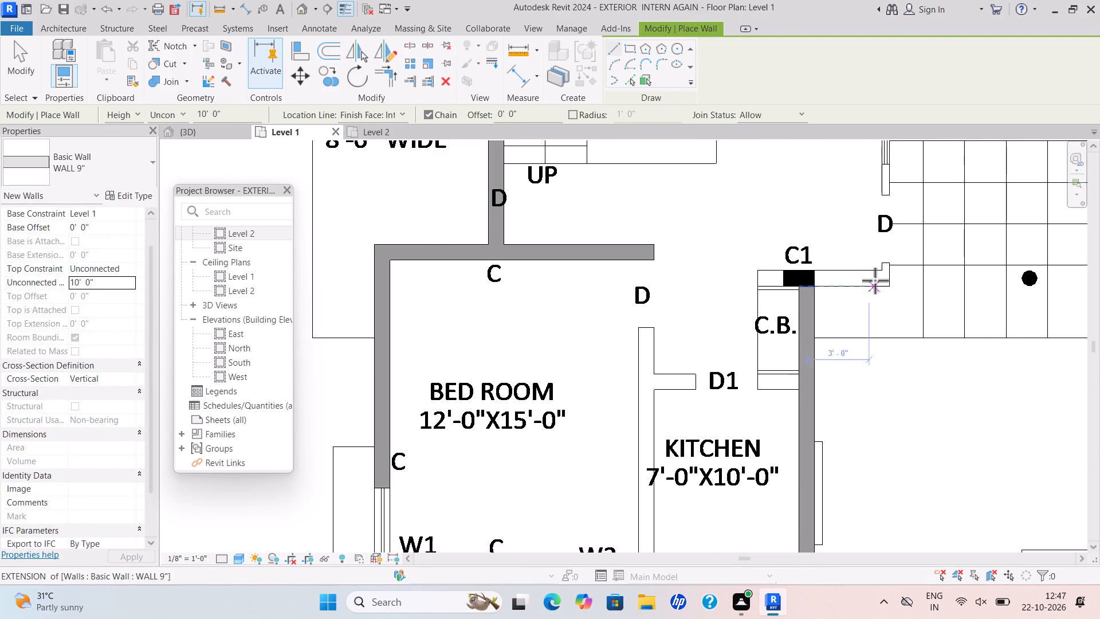
{"action": "scroll", "coordinate": [875, 280], "scroll_direction": "down", "scroll_amount": 1}
{"action": "middle_click_drag", "start_coordinate": [875, 279], "coordinate": [858, 189]}
{"action": "scroll", "coordinate": [874, 242], "scroll_direction": "down", "scroll_amount": 1}
{"action": "scroll", "coordinate": [681, 423], "scroll_direction": "up", "scroll_amount": 5}
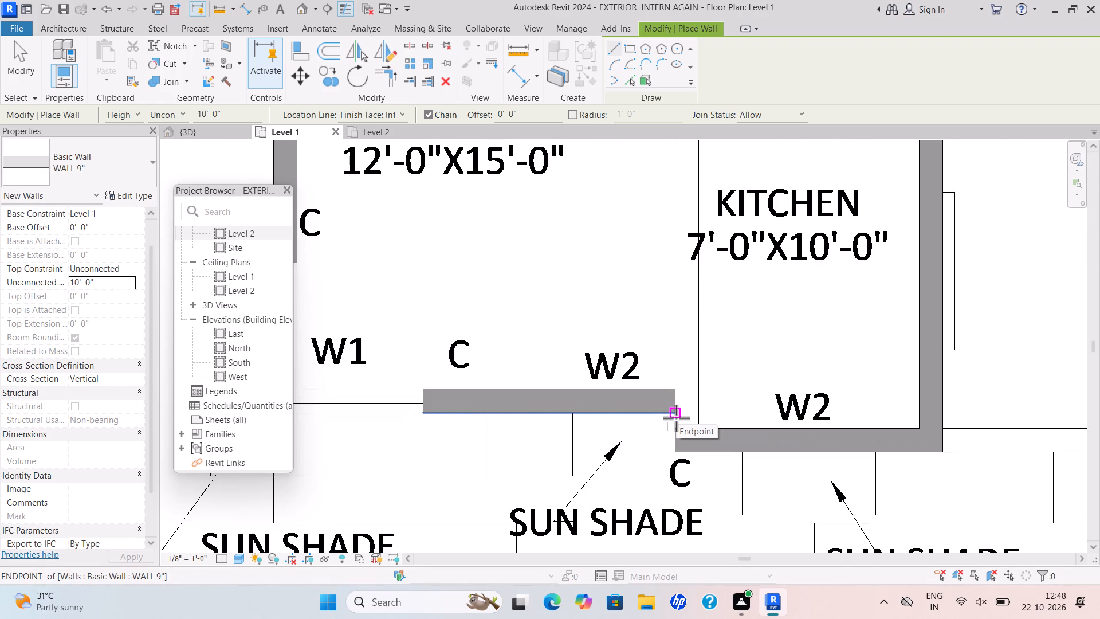
{"action": "scroll", "coordinate": [710, 436], "scroll_direction": "up", "scroll_amount": 3}
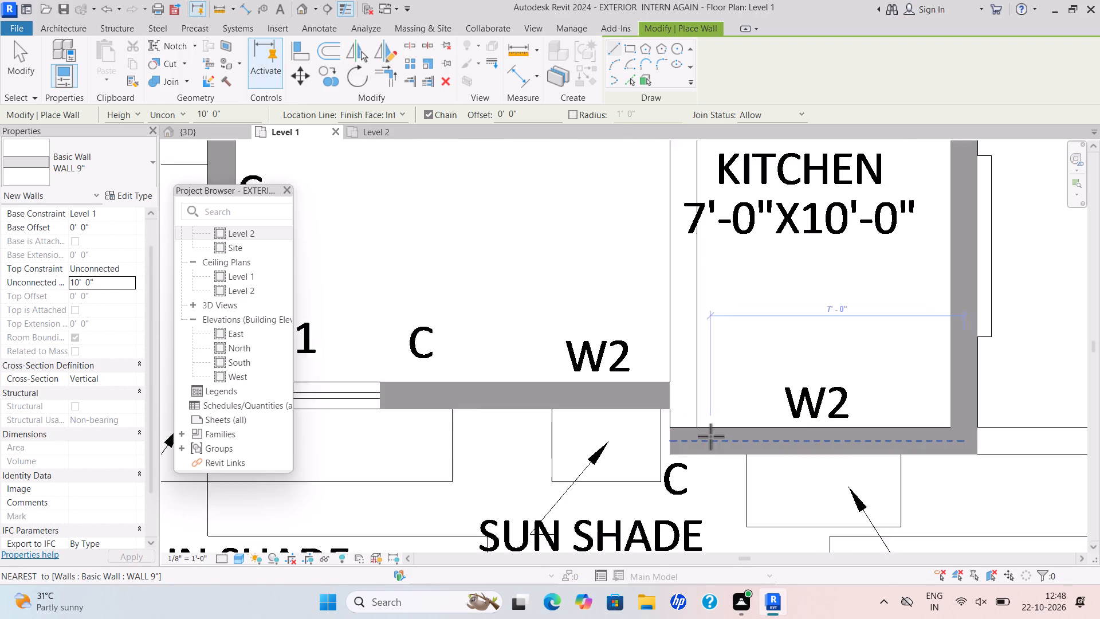
{"action": "scroll", "coordinate": [710, 436], "scroll_direction": "up", "scroll_amount": 10}
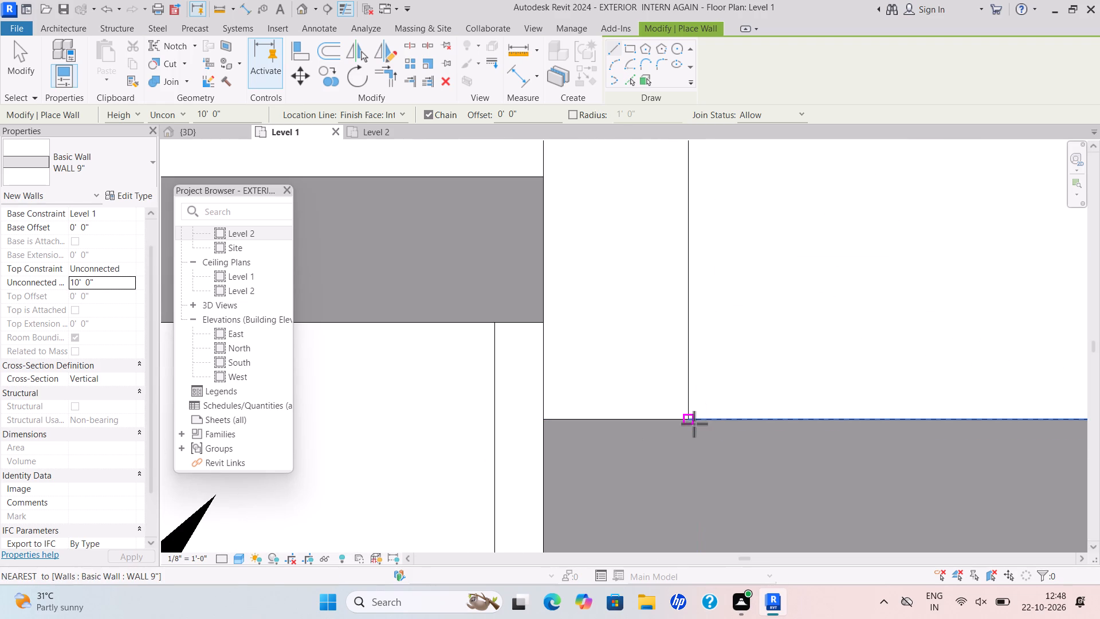
{"action": "left_click", "coordinate": [691, 424]}
{"action": "scroll", "coordinate": [681, 221], "scroll_direction": "down", "scroll_amount": 6}
{"action": "middle_click_drag", "start_coordinate": [681, 221], "coordinate": [685, 411]}
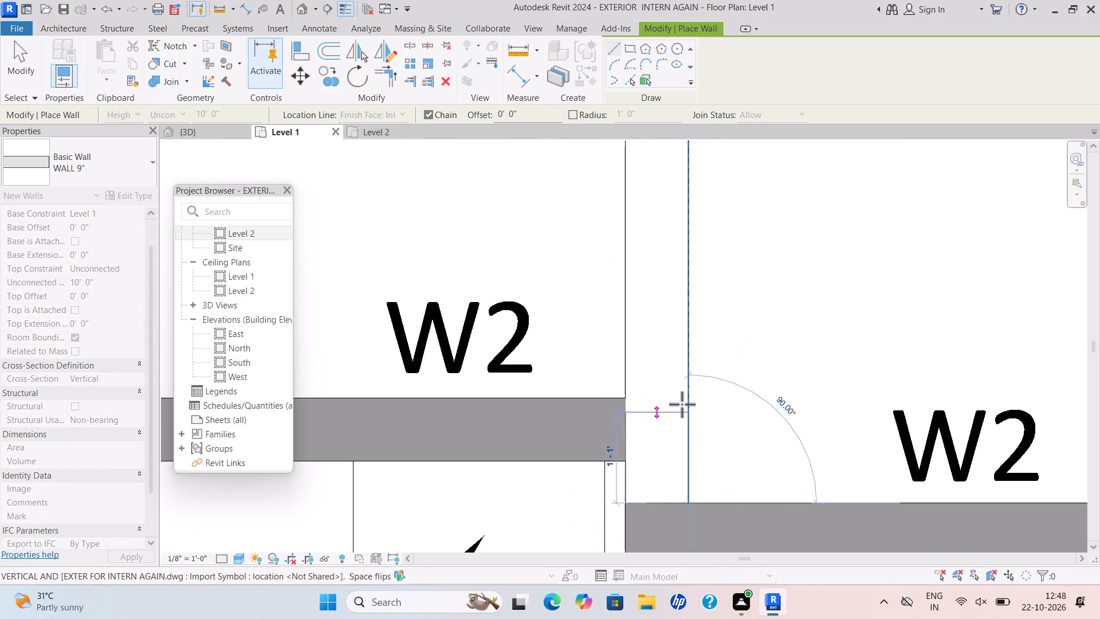
{"action": "middle_click_drag", "start_coordinate": [709, 309], "coordinate": [723, 468]}
{"action": "scroll", "coordinate": [720, 410], "scroll_direction": "down", "scroll_amount": 4}
{"action": "scroll", "coordinate": [717, 451], "scroll_direction": "up", "scroll_amount": 1}
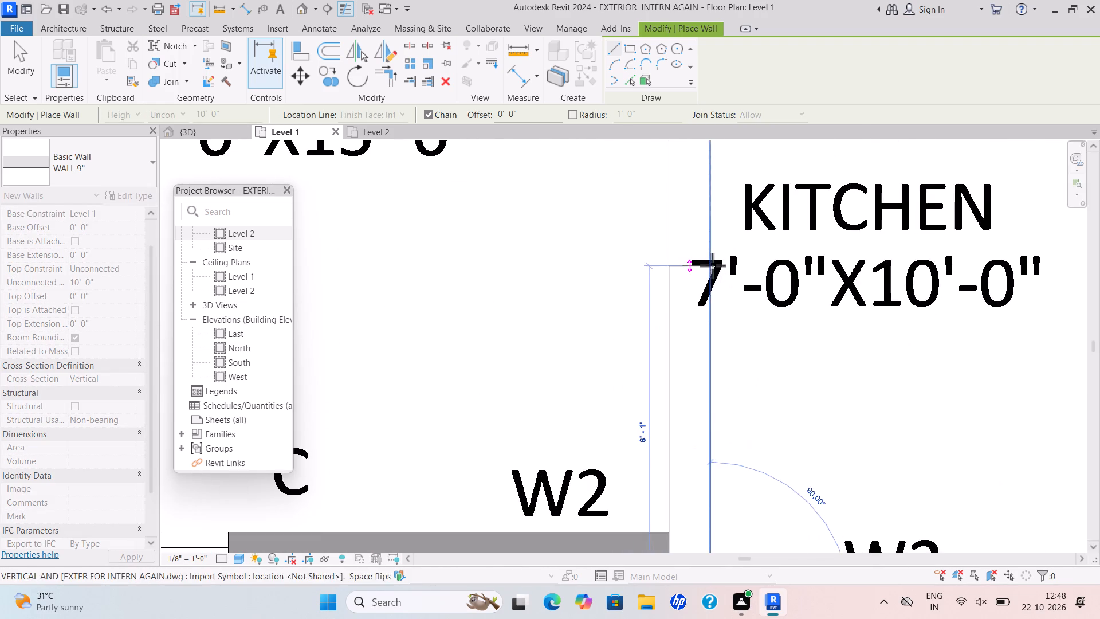
{"action": "scroll", "coordinate": [712, 265], "scroll_direction": "down", "scroll_amount": 4}
{"action": "middle_click_drag", "start_coordinate": [712, 265], "coordinate": [733, 413]}
{"action": "scroll", "coordinate": [722, 265], "scroll_direction": "down", "scroll_amount": 2}
{"action": "middle_click_drag", "start_coordinate": [722, 265], "coordinate": [758, 417]}
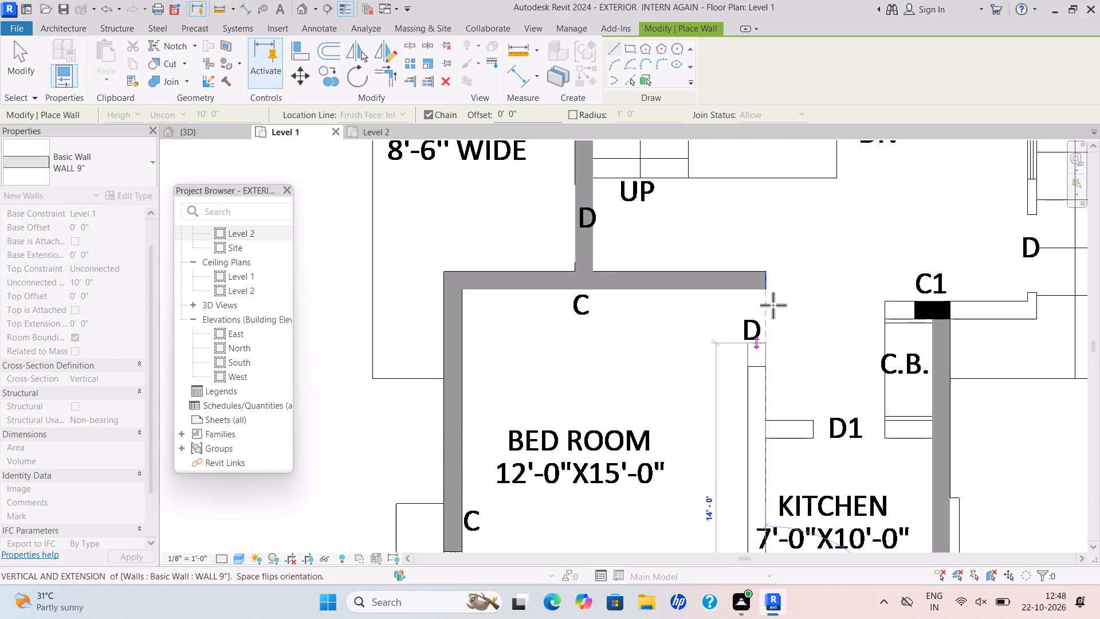
{"action": "scroll", "coordinate": [765, 283], "scroll_direction": "up", "scroll_amount": 10}
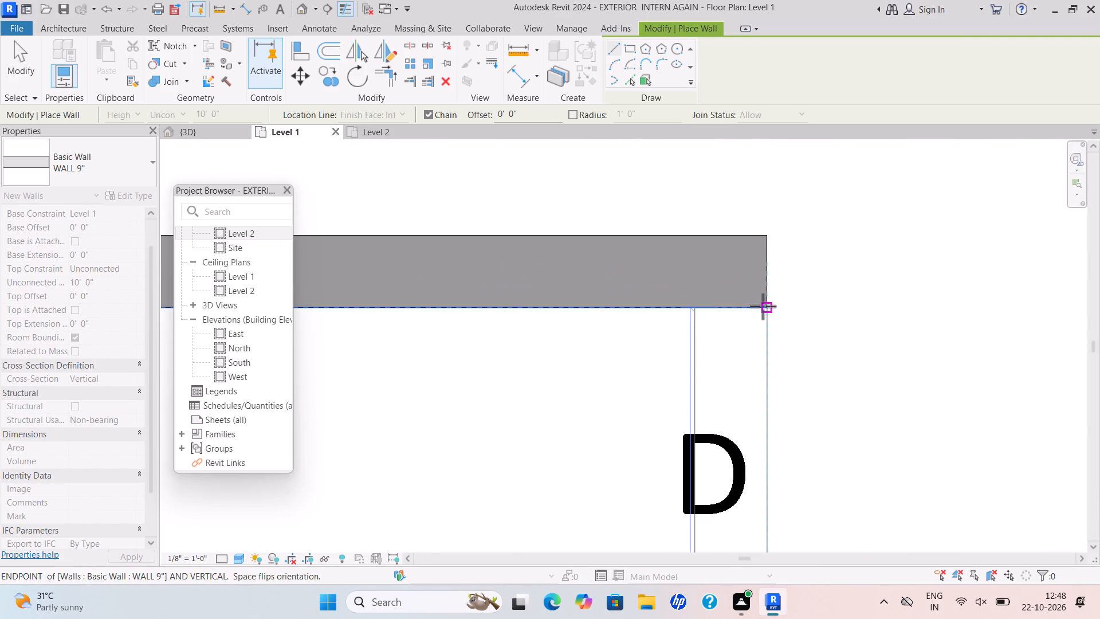
{"action": "left_click", "coordinate": [763, 305]}
{"action": "key", "text": "Escape"}
Draw the kitchen's top wall across the D1 opening, from the bedroom partition to the kitchen's outer side wall.
{"action": "scroll", "coordinate": [785, 376], "scroll_direction": "down", "scroll_amount": 9}
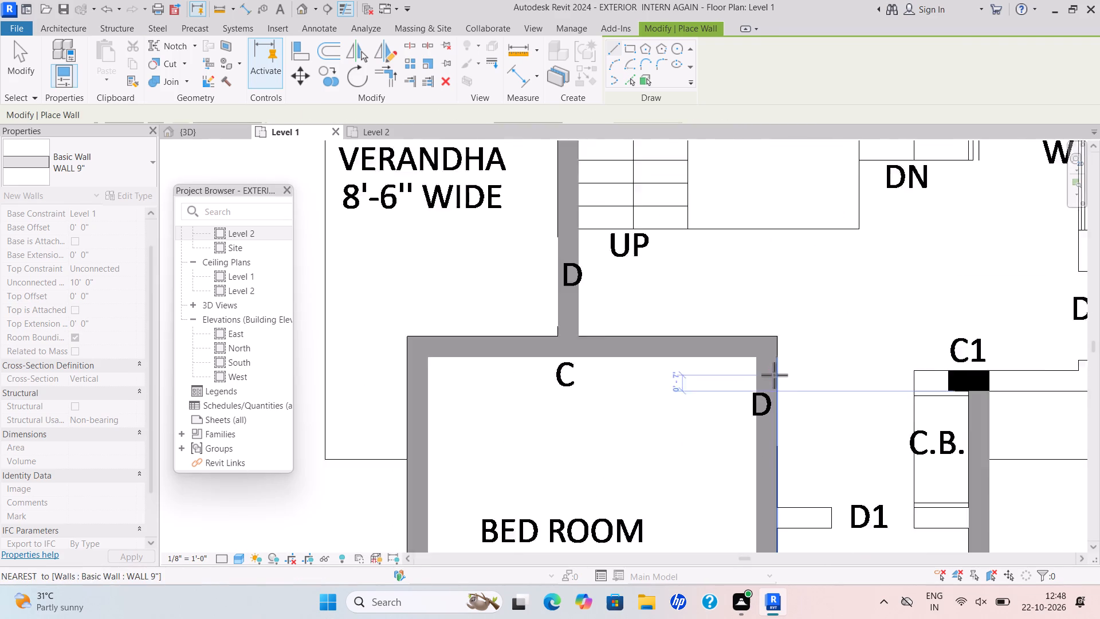
{"action": "scroll", "coordinate": [774, 375], "scroll_direction": "down", "scroll_amount": 5}
{"action": "middle_click_drag", "start_coordinate": [771, 374], "coordinate": [763, 288]}
{"action": "scroll", "coordinate": [785, 369], "scroll_direction": "up", "scroll_amount": 8}
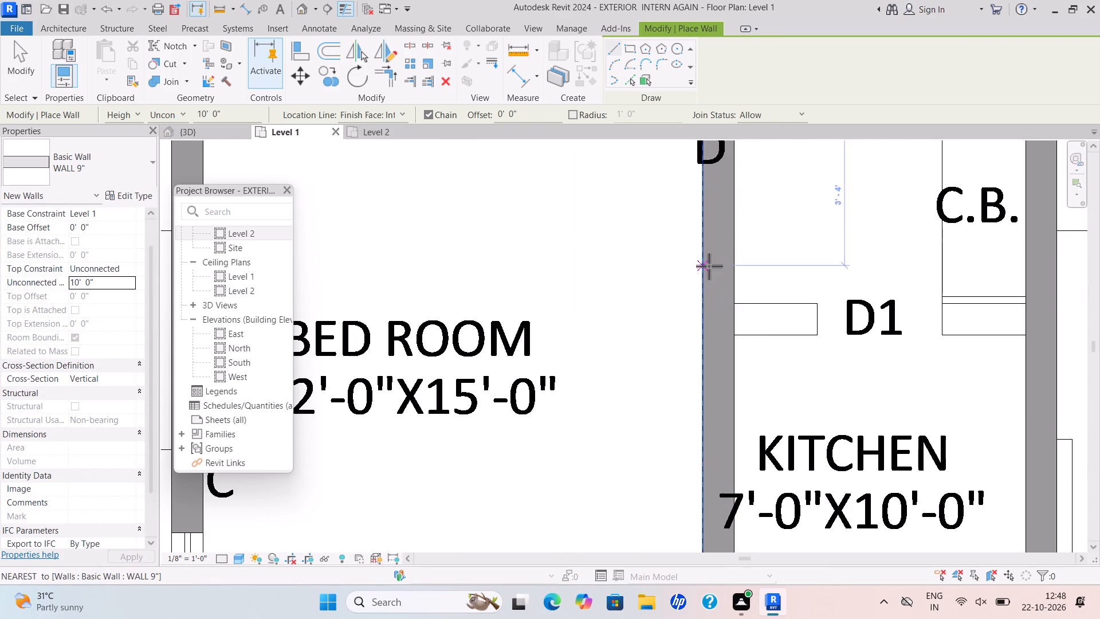
{"action": "scroll", "coordinate": [734, 213], "scroll_direction": "up", "scroll_amount": 7}
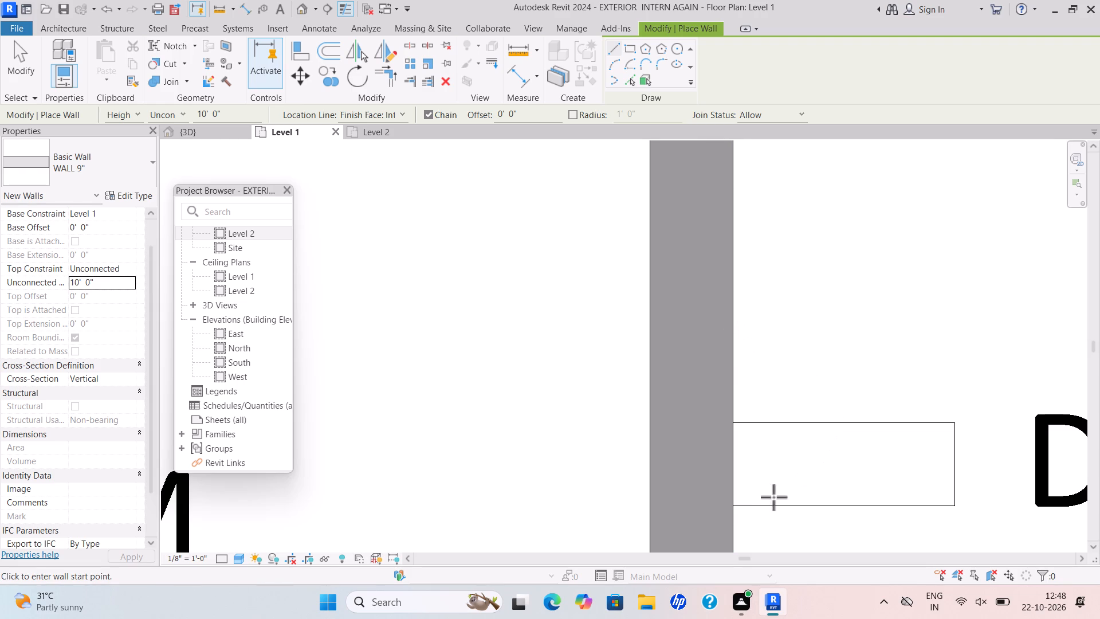
{"action": "left_click", "coordinate": [737, 506]}
{"action": "scroll", "coordinate": [967, 491], "scroll_direction": "down", "scroll_amount": 2}
{"action": "middle_click_drag", "start_coordinate": [968, 491], "coordinate": [834, 448]}
{"action": "scroll", "coordinate": [972, 491], "scroll_direction": "down", "scroll_amount": 8}
{"action": "middle_click_drag", "start_coordinate": [987, 456], "coordinate": [781, 426]}
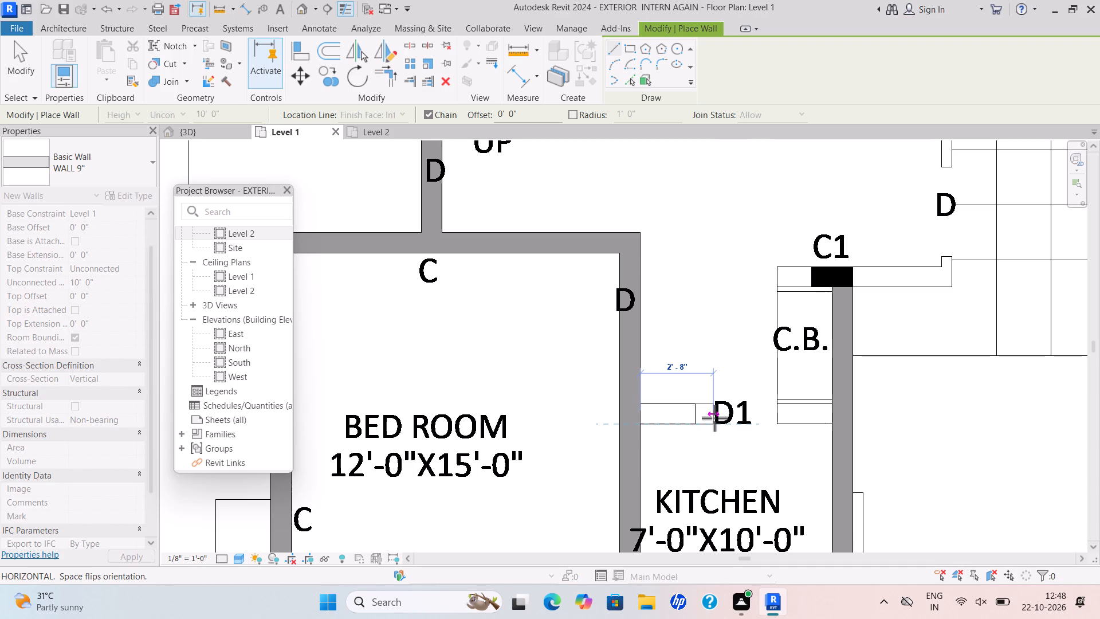
{"action": "scroll", "coordinate": [830, 424], "scroll_direction": "up", "scroll_amount": 8}
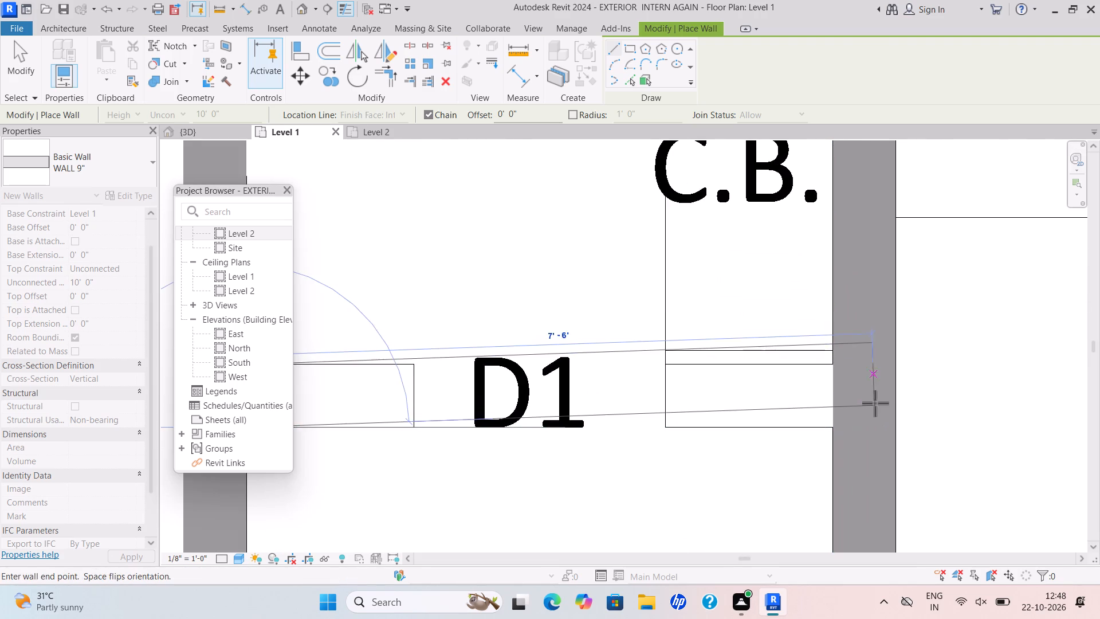
{"action": "left_click", "coordinate": [831, 430]}
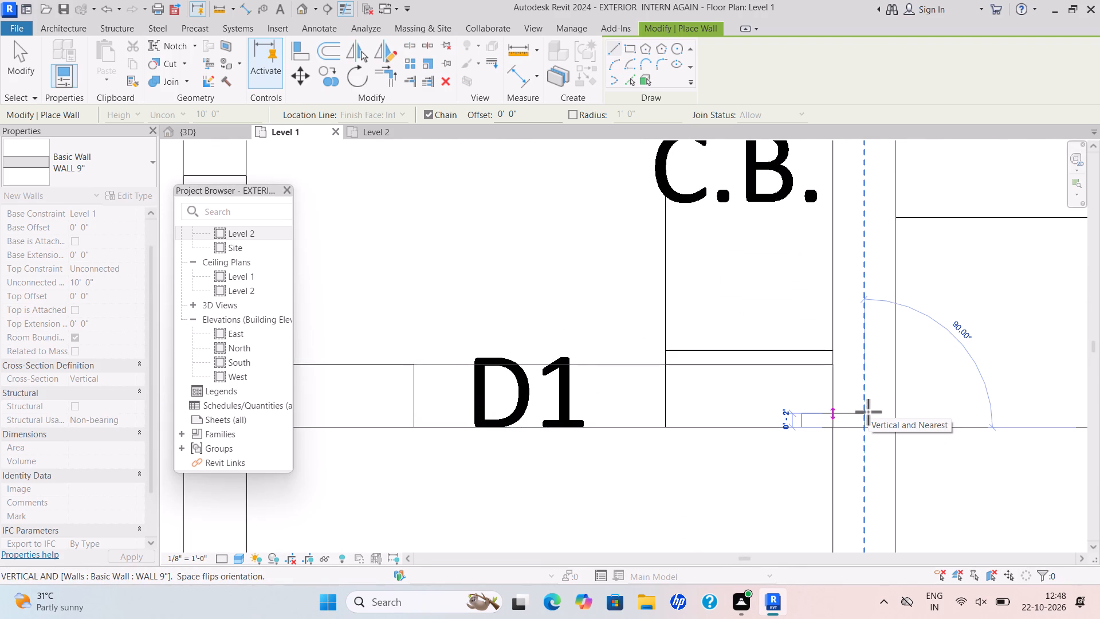
{"action": "key", "text": "Escape"}
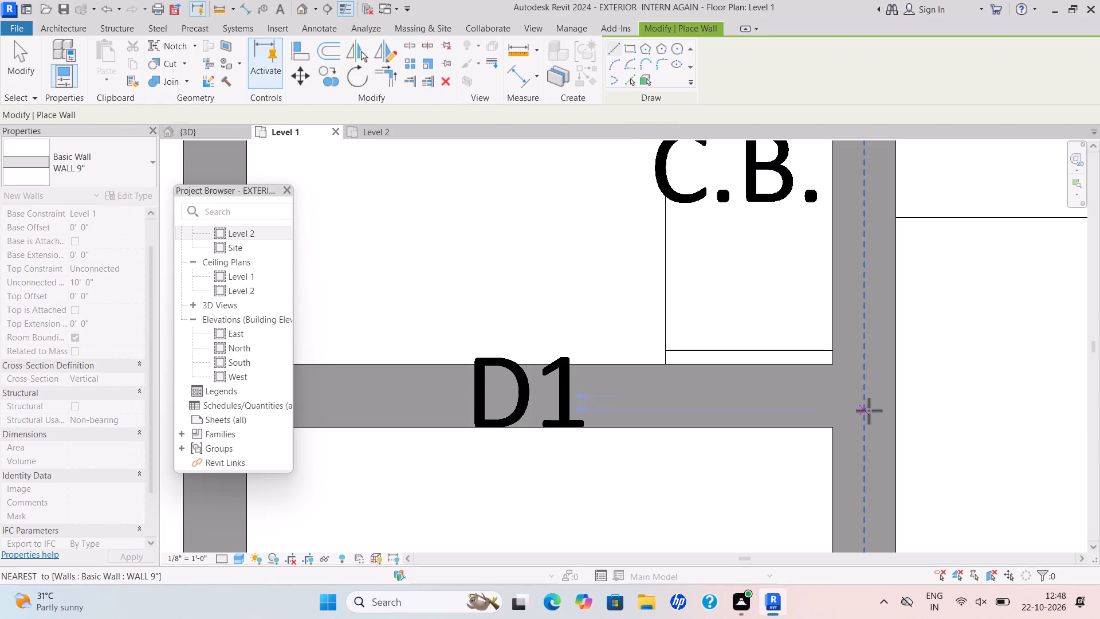
Draw the wall along the top of the C.B. from its inner corner past column C1 to the corner by the verandah's D opening.
{"action": "scroll", "coordinate": [869, 410], "scroll_direction": "up", "scroll_amount": 1}
{"action": "scroll", "coordinate": [777, 412], "scroll_direction": "down", "scroll_amount": 9}
{"action": "scroll", "coordinate": [906, 226], "scroll_direction": "down", "scroll_amount": 1}
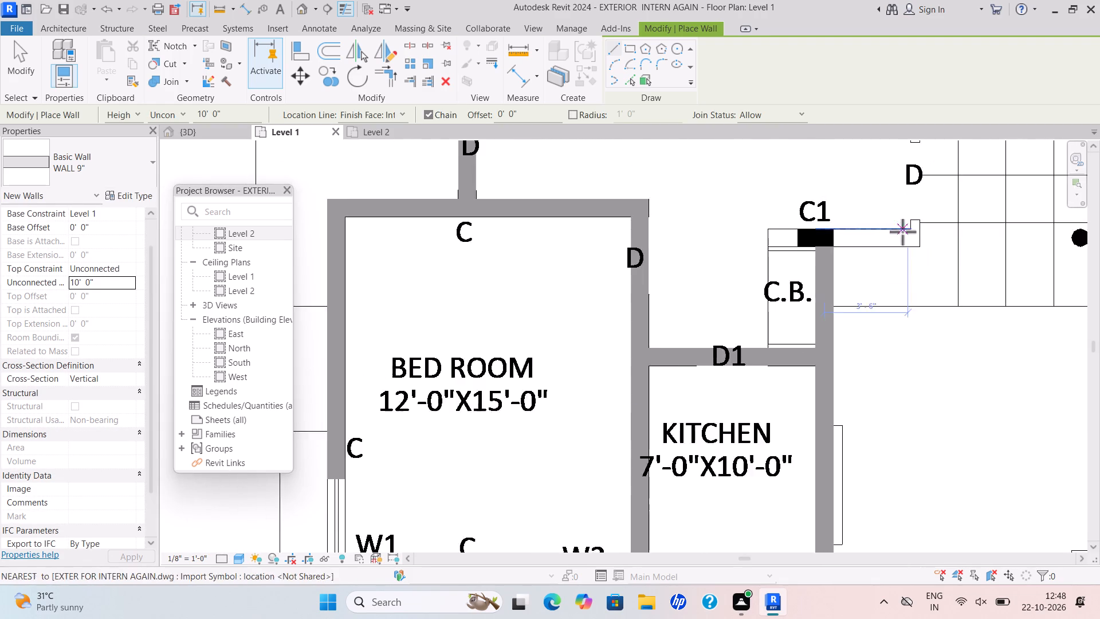
{"action": "scroll", "coordinate": [902, 232], "scroll_direction": "down", "scroll_amount": 1}
{"action": "middle_click_drag", "start_coordinate": [902, 232], "coordinate": [831, 291]}
{"action": "scroll", "coordinate": [643, 331], "scroll_direction": "up", "scroll_amount": 3}
{"action": "scroll", "coordinate": [826, 290], "scroll_direction": "up", "scroll_amount": 4}
{"action": "scroll", "coordinate": [703, 300], "scroll_direction": "up", "scroll_amount": 3}
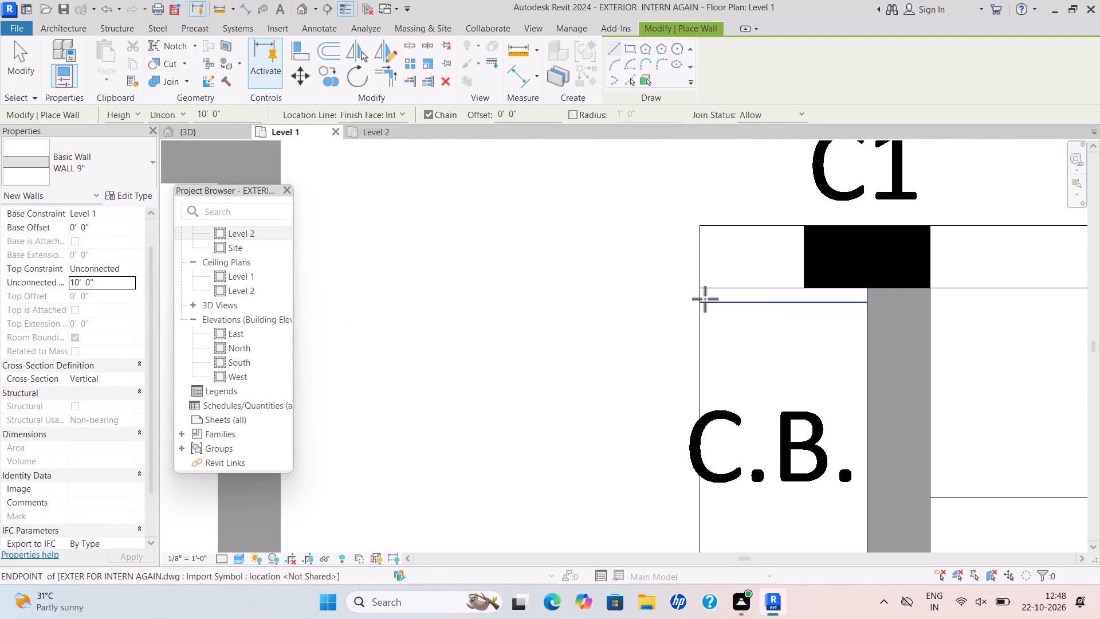
{"action": "left_click", "coordinate": [697, 285]}
{"action": "scroll", "coordinate": [1078, 285], "scroll_direction": "down", "scroll_amount": 3}
{"action": "middle_click_drag", "start_coordinate": [1072, 283], "coordinate": [838, 274]}
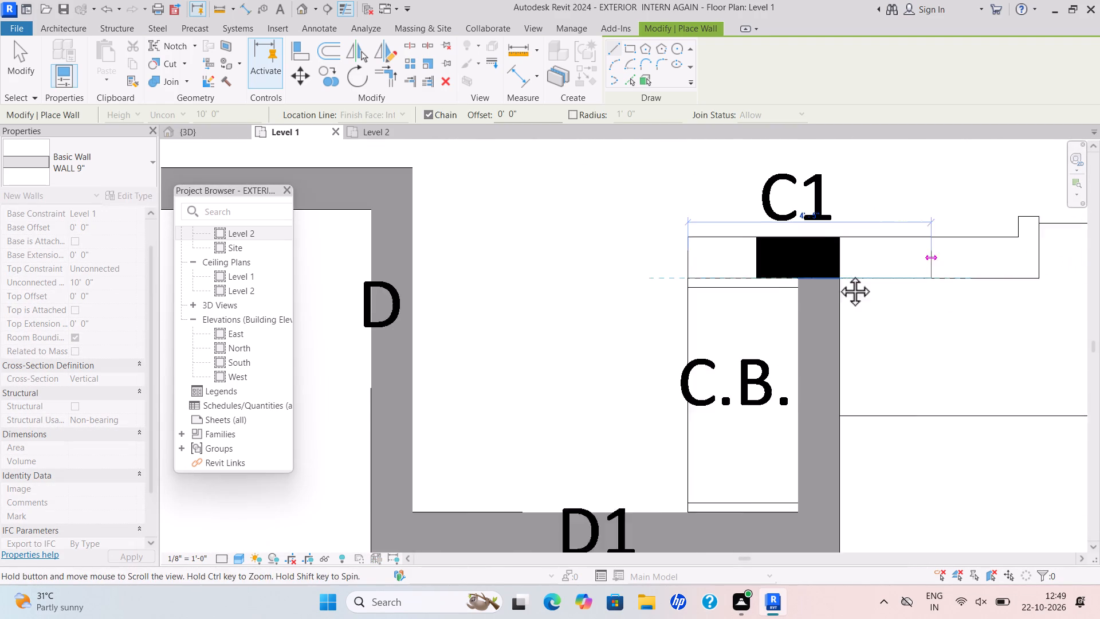
{"action": "scroll", "coordinate": [838, 274], "scroll_direction": "down", "scroll_amount": 1}
{"action": "middle_click_drag", "start_coordinate": [838, 274], "coordinate": [796, 274]}
{"action": "left_click", "coordinate": [890, 276]}
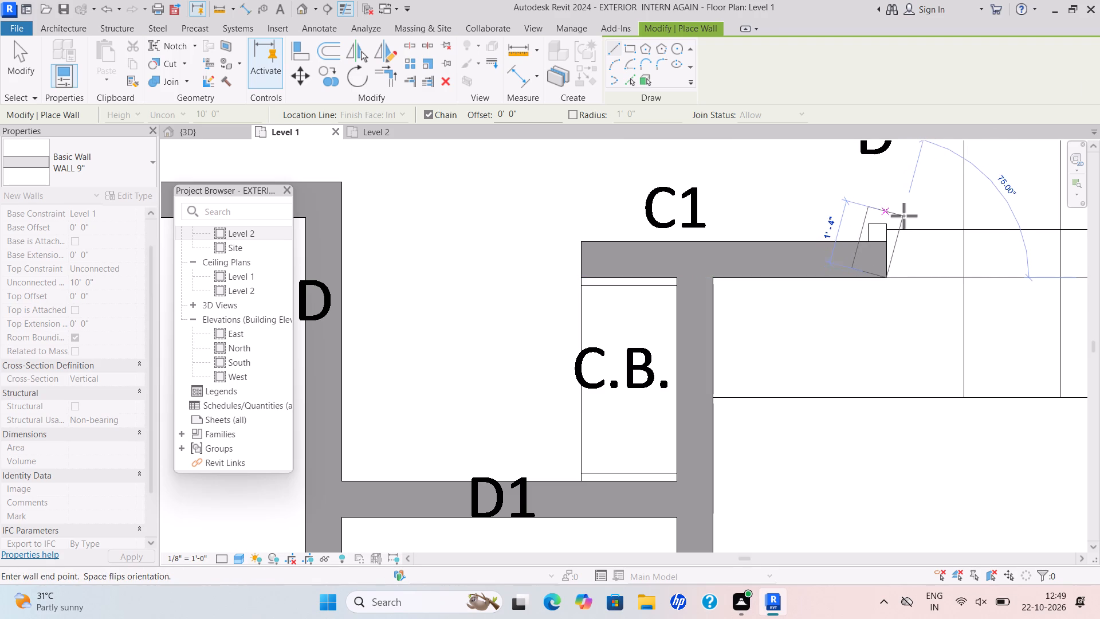
{"action": "key", "text": "Escape"}
{"action": "scroll", "coordinate": [905, 212], "scroll_direction": "down", "scroll_amount": 5}
{"action": "middle_click_drag", "start_coordinate": [905, 210], "coordinate": [764, 308]}
{"action": "scroll", "coordinate": [749, 299], "scroll_direction": "down", "scroll_amount": 4}
{"action": "middle_click_drag", "start_coordinate": [736, 331], "coordinate": [732, 340]}
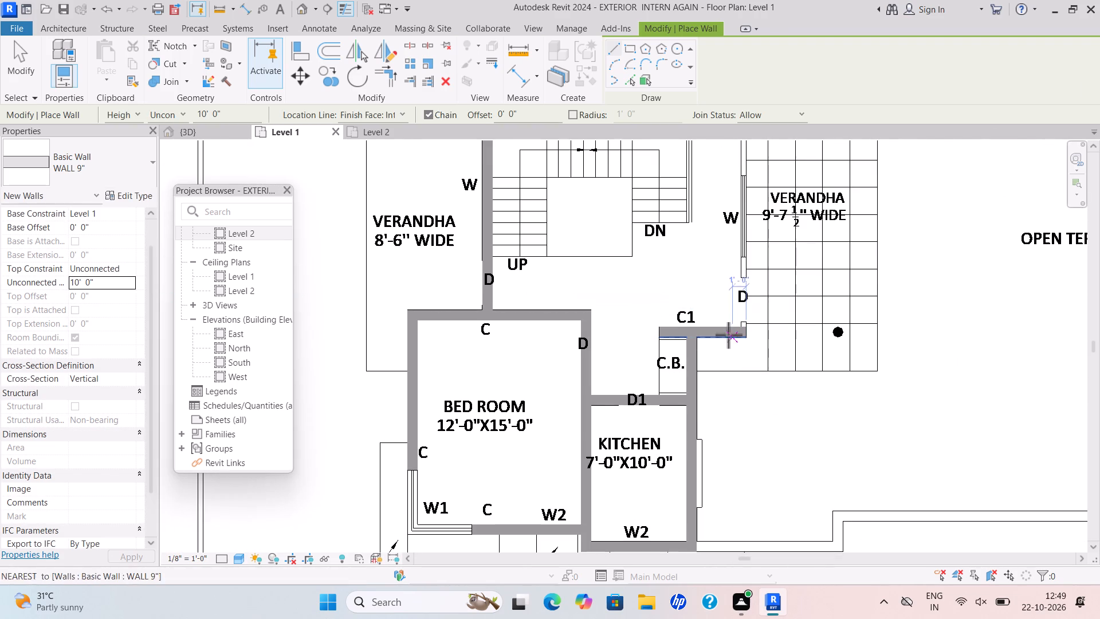
{"action": "scroll", "coordinate": [763, 252], "scroll_direction": "down", "scroll_amount": 3}
{"action": "middle_click_drag", "start_coordinate": [766, 260], "coordinate": [753, 343]}
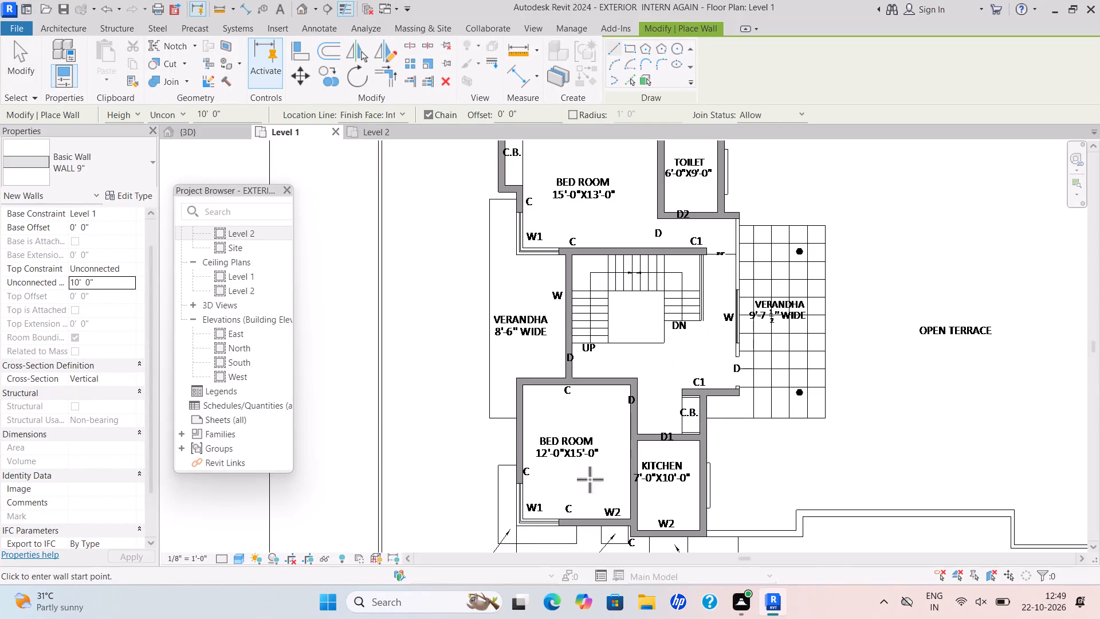
{"action": "key", "text": "Escape"}
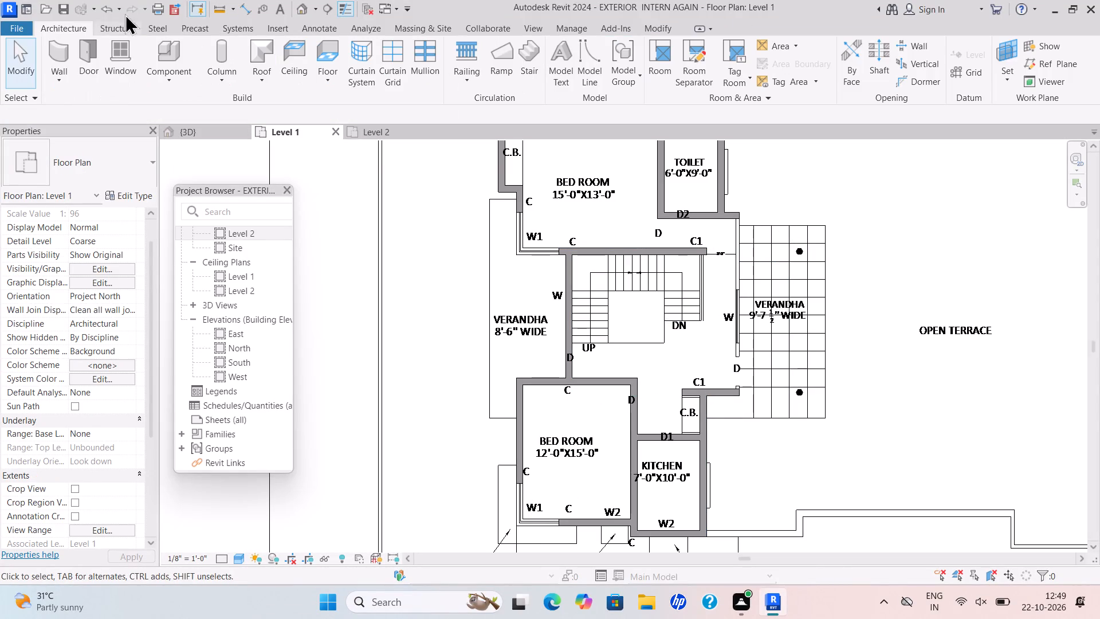
Measure the width of the small wall stub beside the verandah's D opening, at the end of the C1 wall.
{"action": "left_click", "coordinate": [233, 7]}
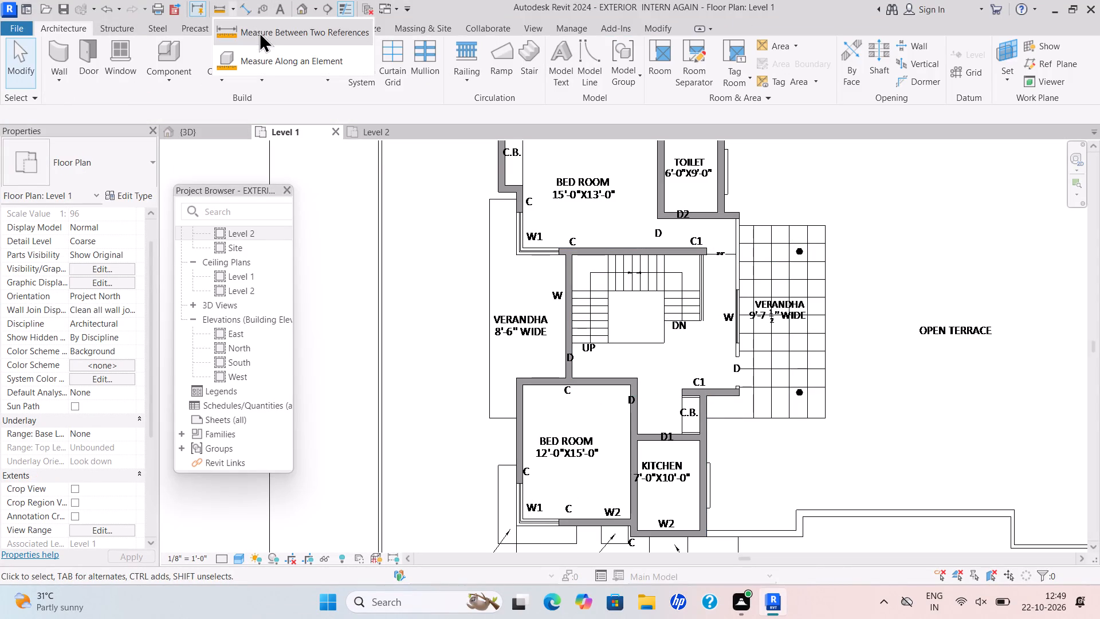
{"action": "left_click", "coordinate": [259, 32]}
{"action": "scroll", "coordinate": [729, 385], "scroll_direction": "up", "scroll_amount": 16}
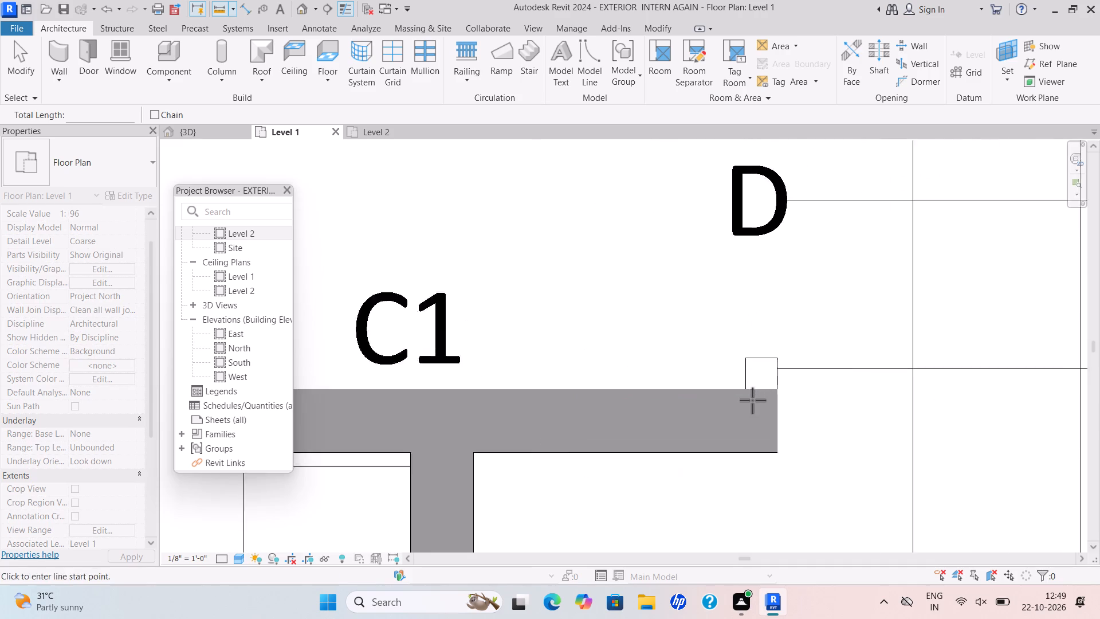
{"action": "scroll", "coordinate": [752, 400], "scroll_direction": "up", "scroll_amount": 8}
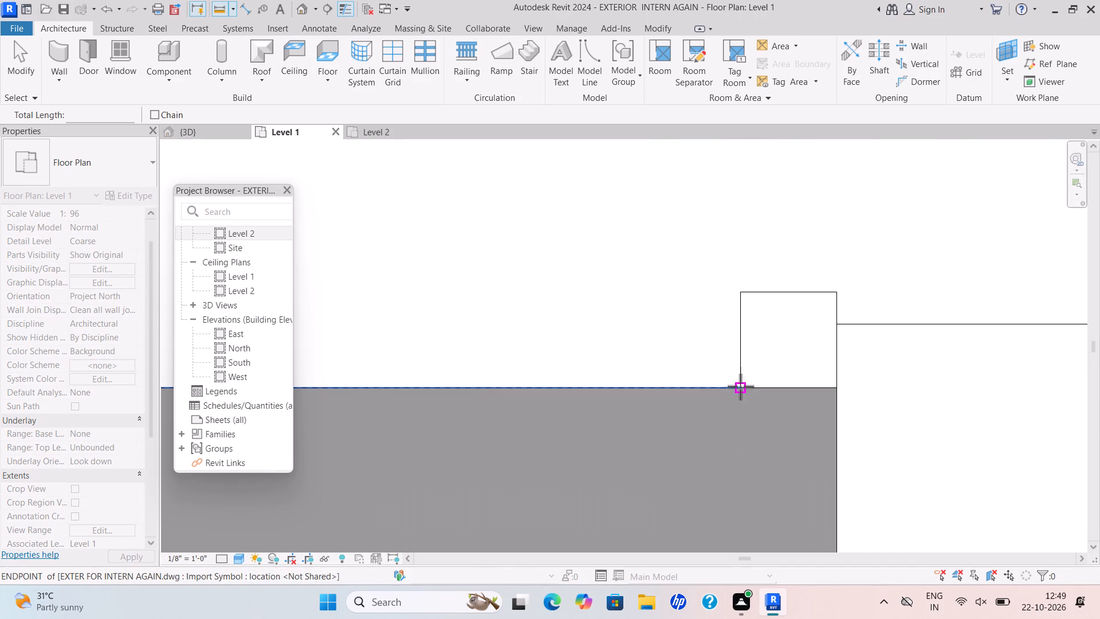
{"action": "left_click", "coordinate": [740, 386]}
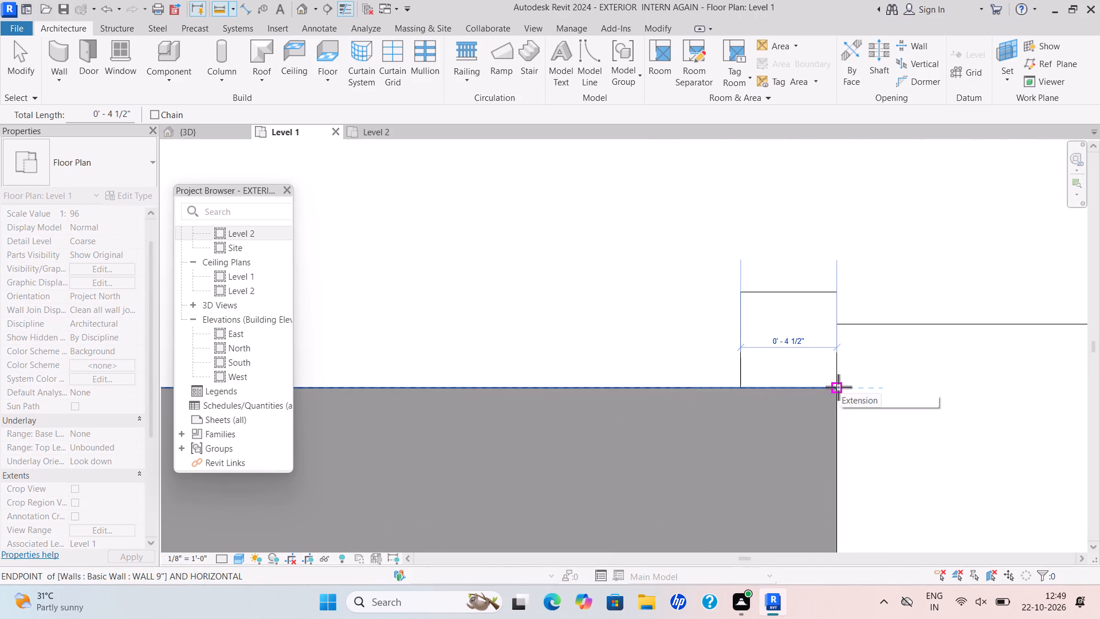
{"action": "key", "text": "Escape"}
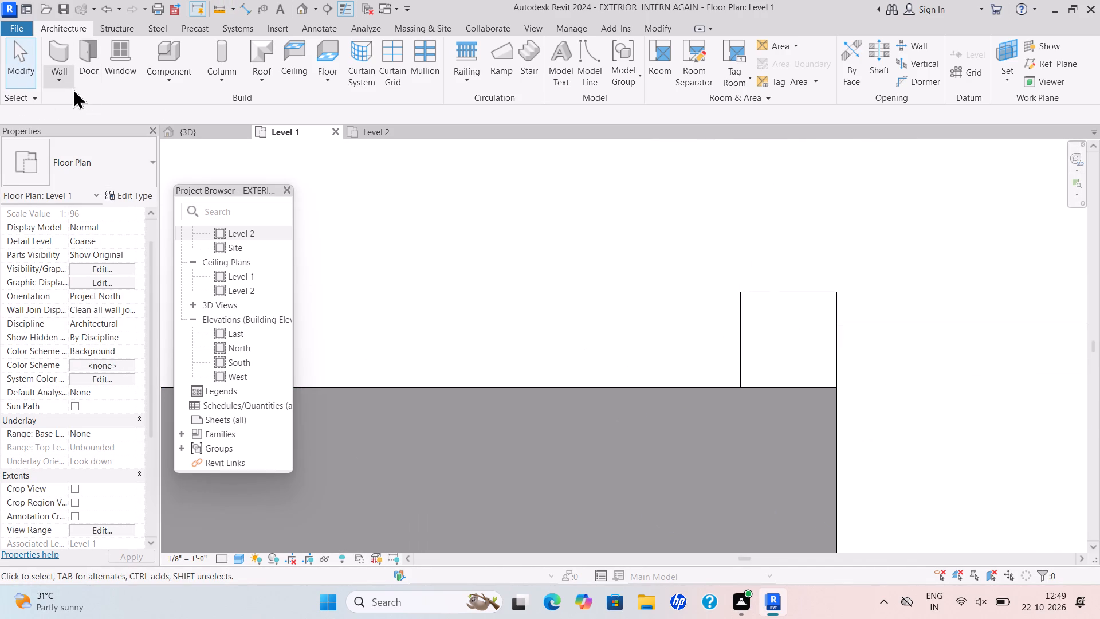
Start a new wall and duplicate the Generic - 5" wall type under the name wall 4.5".
{"action": "left_click", "coordinate": [70, 88]}
{"action": "left_click", "coordinate": [96, 111]}
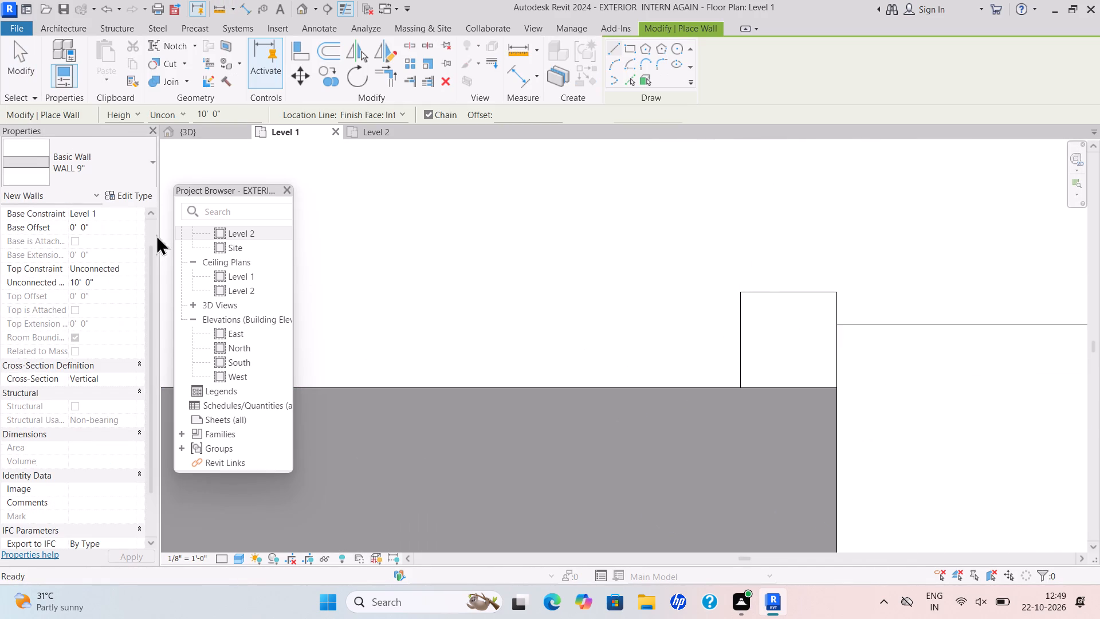
{"action": "left_click", "coordinate": [148, 159]}
{"action": "scroll", "coordinate": [79, 358], "scroll_direction": "up", "scroll_amount": 5}
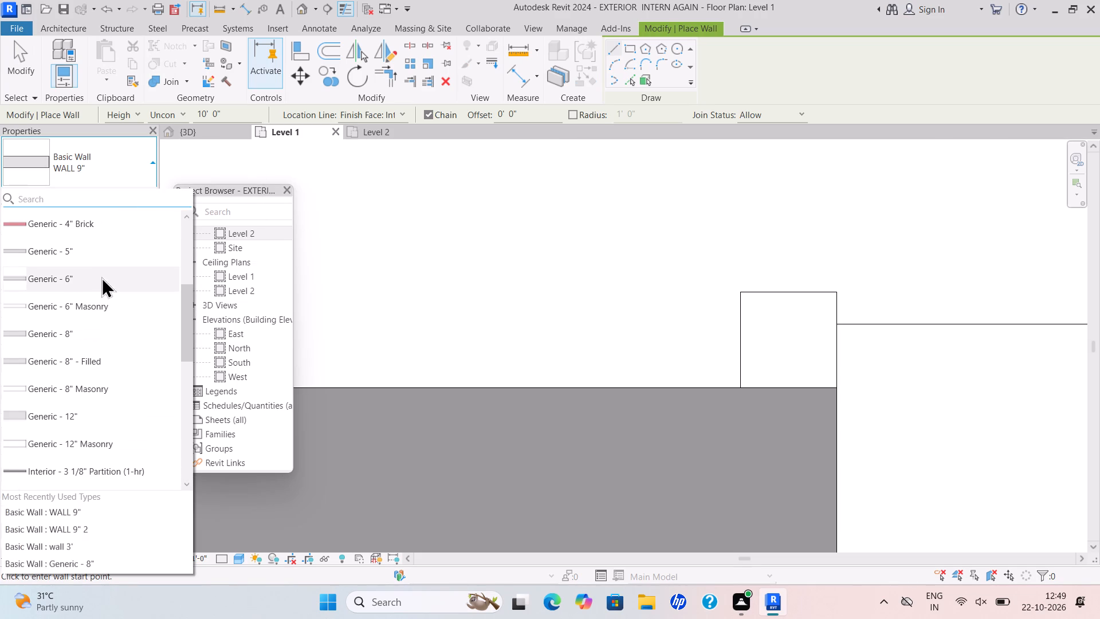
{"action": "left_click", "coordinate": [102, 249]}
{"action": "left_click", "coordinate": [125, 197]}
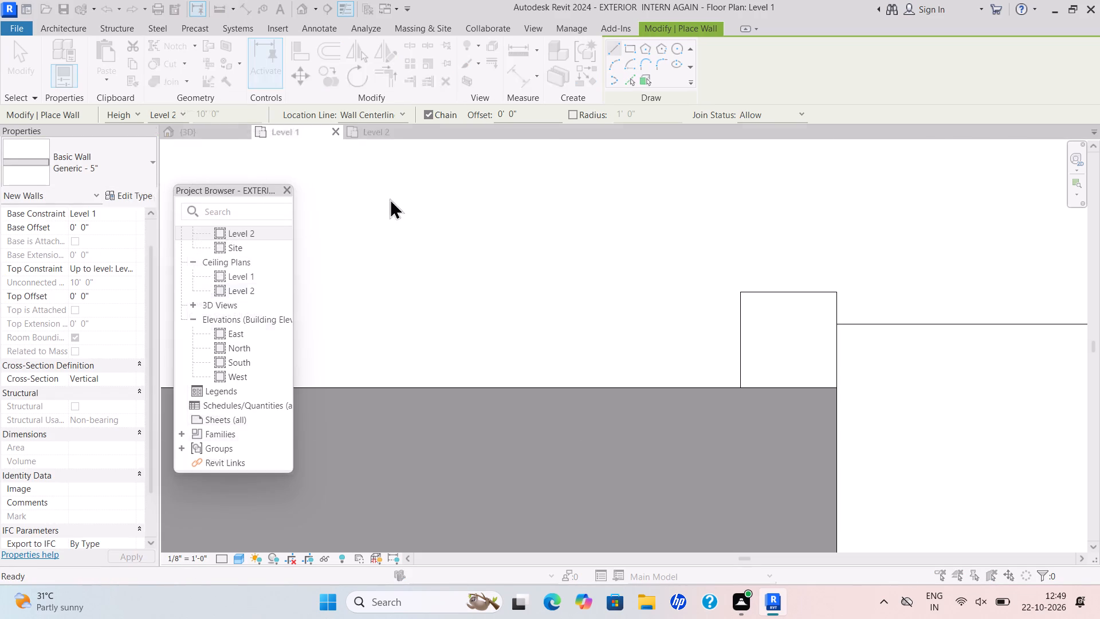
{"action": "left_click", "coordinate": [950, 136]}
{"action": "key", "text": "BackSpace"}
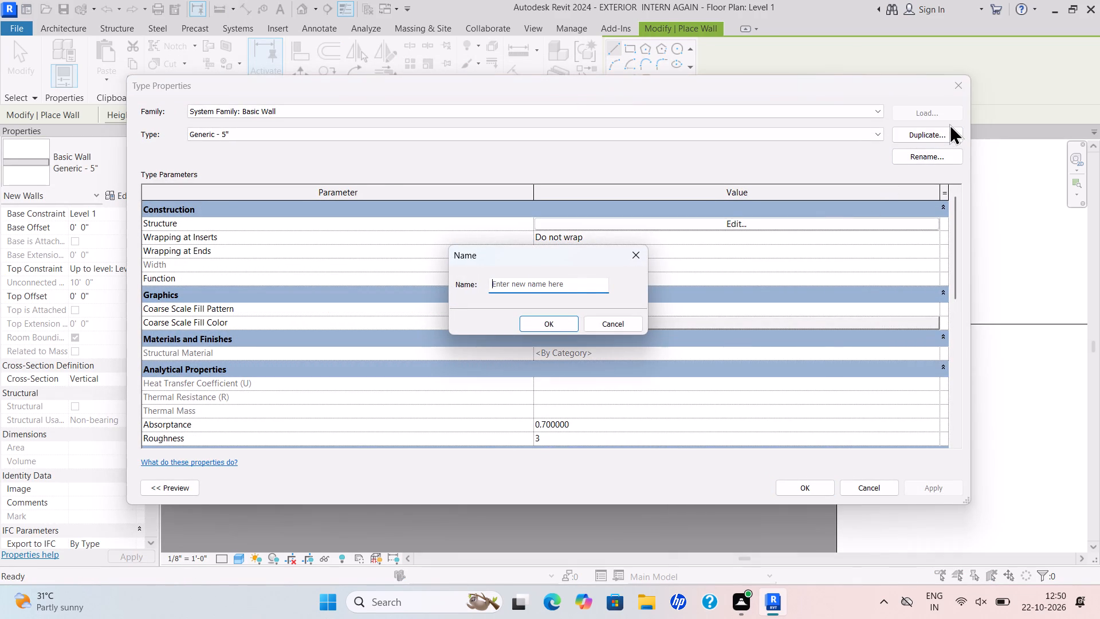
{"action": "type", "text": "wall 4.5\""}
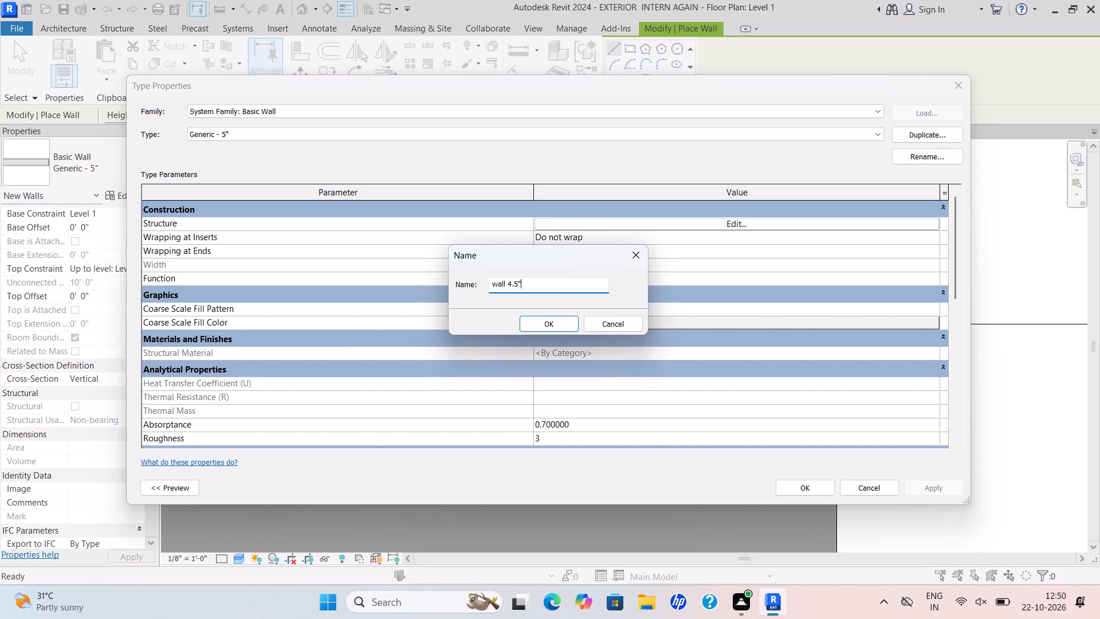
{"action": "key", "text": "Return"}
Set the structure layer thickness of the wall 4.5" type to 4.5" and apply the type changes.
{"action": "left_click", "coordinate": [726, 226]}
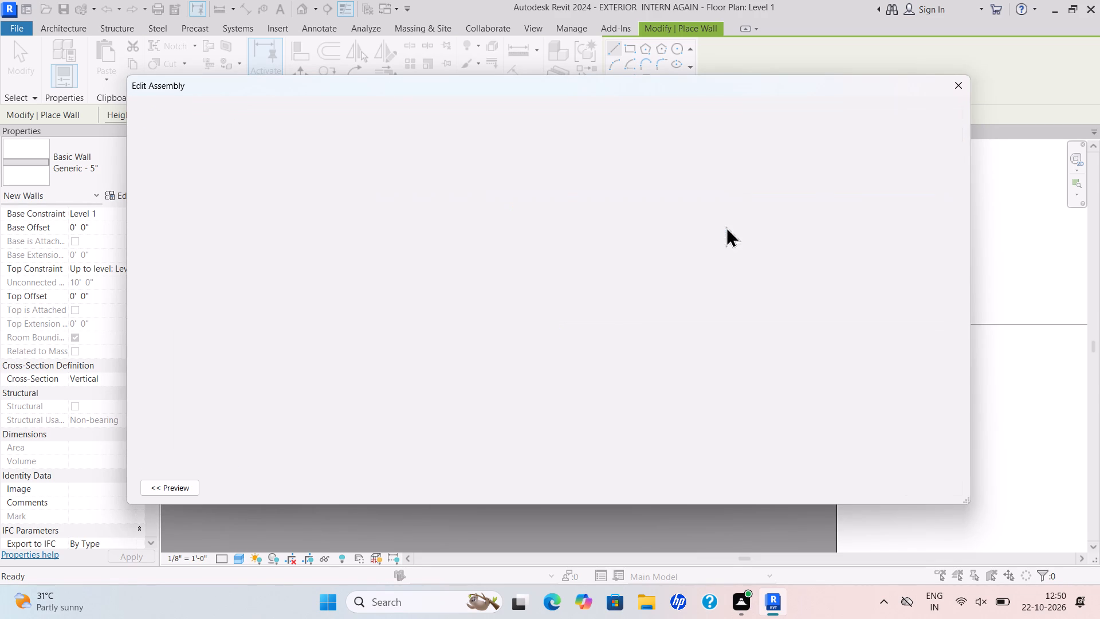
{"action": "left_click_drag", "start_coordinate": [518, 222], "coordinate": [471, 247]}
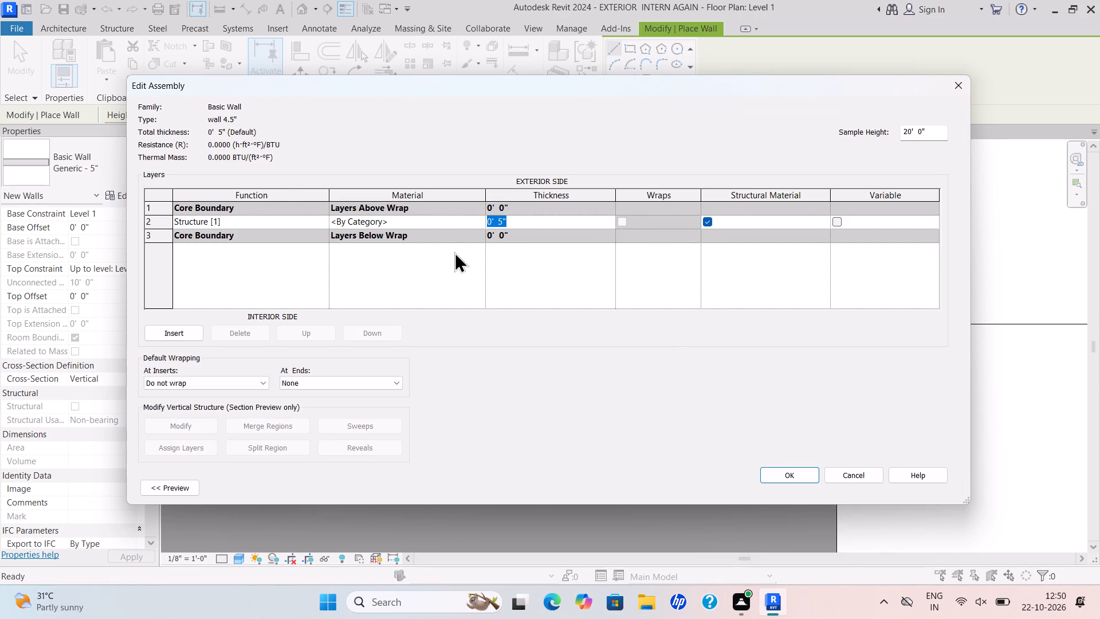
{"action": "key", "text": "BackSpace"}
{"action": "type", "text": "4.5"}
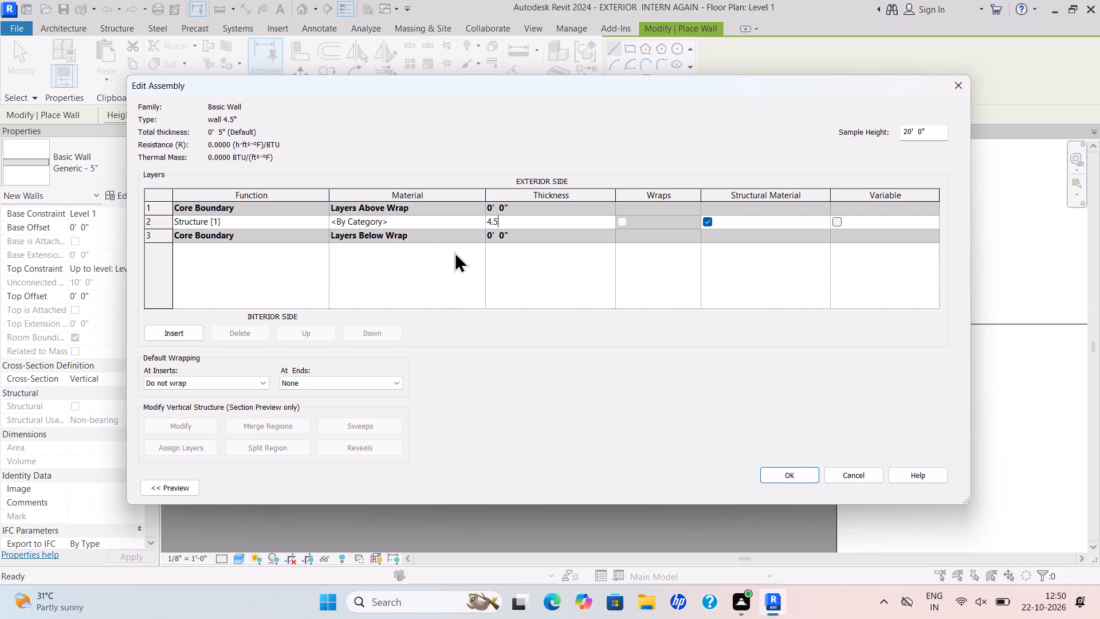
{"action": "key", "text": "shift+quotedbl"}
{"action": "key", "text": "Return"}
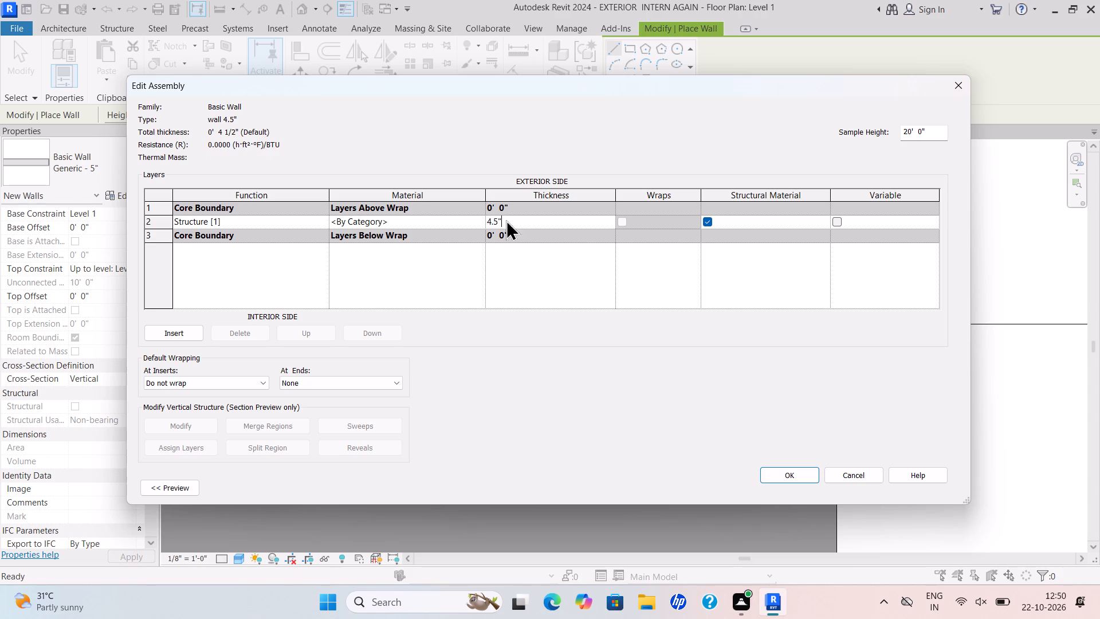
{"action": "left_click", "coordinate": [801, 476]}
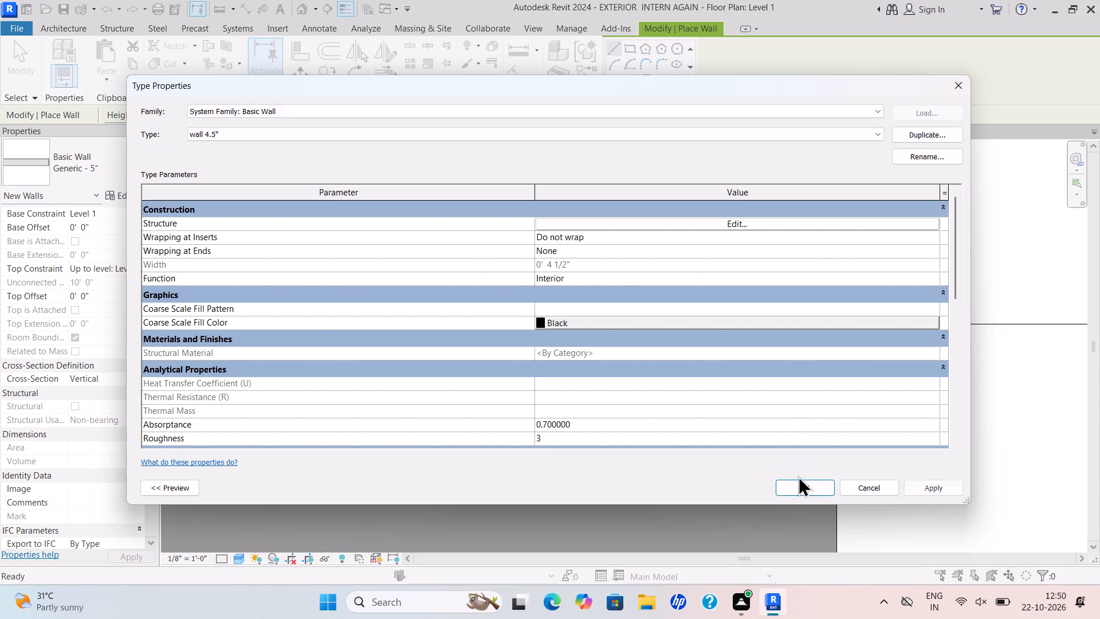
{"action": "left_click", "coordinate": [931, 486]}
{"action": "left_click", "coordinate": [810, 485]}
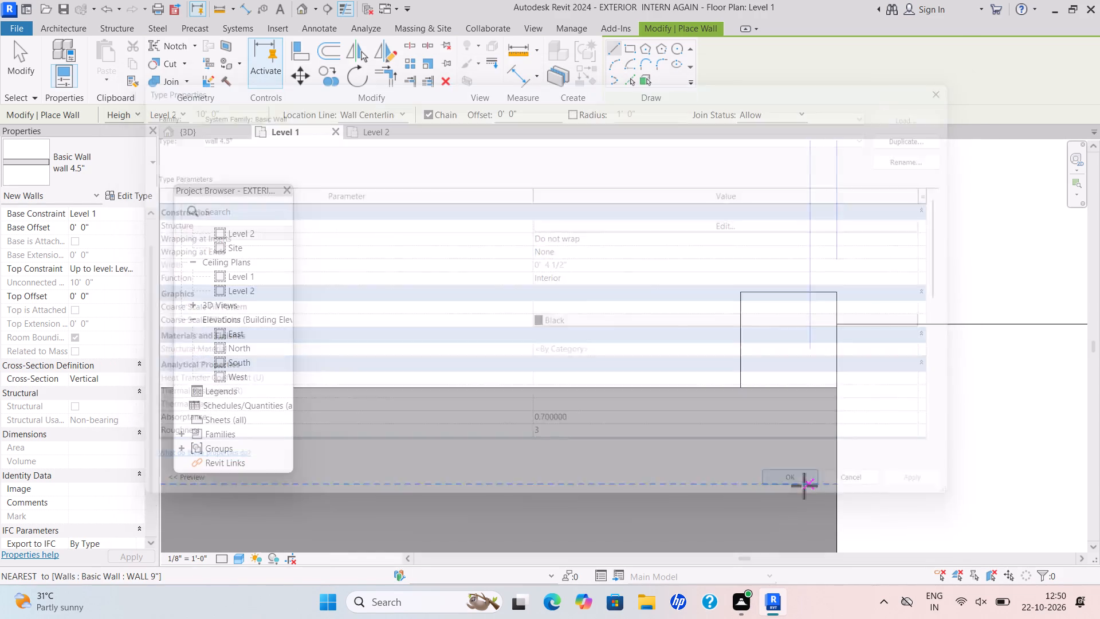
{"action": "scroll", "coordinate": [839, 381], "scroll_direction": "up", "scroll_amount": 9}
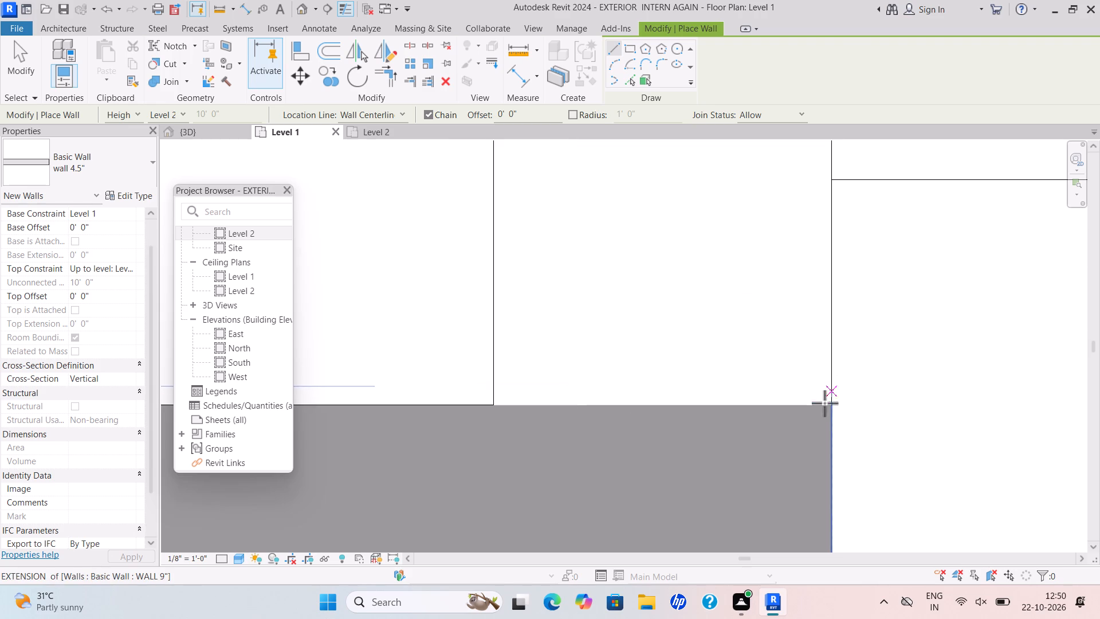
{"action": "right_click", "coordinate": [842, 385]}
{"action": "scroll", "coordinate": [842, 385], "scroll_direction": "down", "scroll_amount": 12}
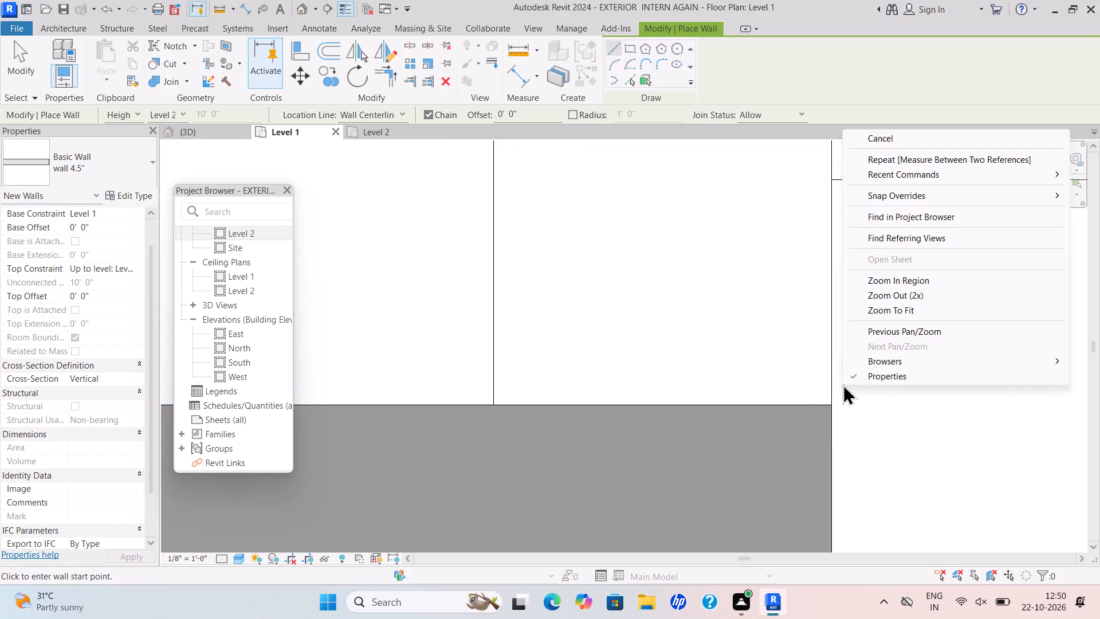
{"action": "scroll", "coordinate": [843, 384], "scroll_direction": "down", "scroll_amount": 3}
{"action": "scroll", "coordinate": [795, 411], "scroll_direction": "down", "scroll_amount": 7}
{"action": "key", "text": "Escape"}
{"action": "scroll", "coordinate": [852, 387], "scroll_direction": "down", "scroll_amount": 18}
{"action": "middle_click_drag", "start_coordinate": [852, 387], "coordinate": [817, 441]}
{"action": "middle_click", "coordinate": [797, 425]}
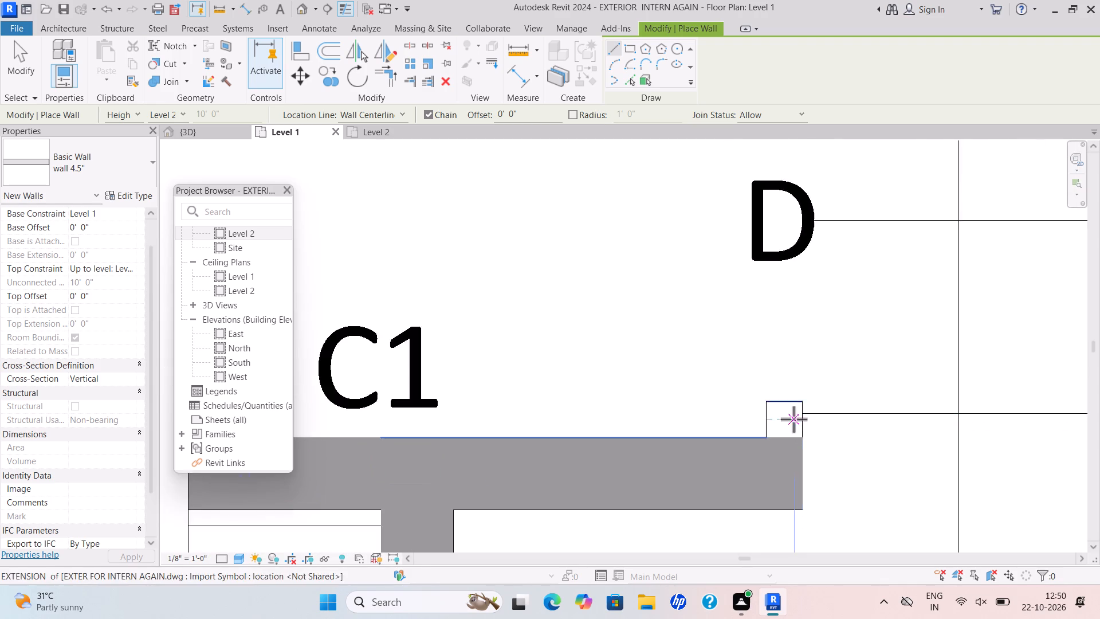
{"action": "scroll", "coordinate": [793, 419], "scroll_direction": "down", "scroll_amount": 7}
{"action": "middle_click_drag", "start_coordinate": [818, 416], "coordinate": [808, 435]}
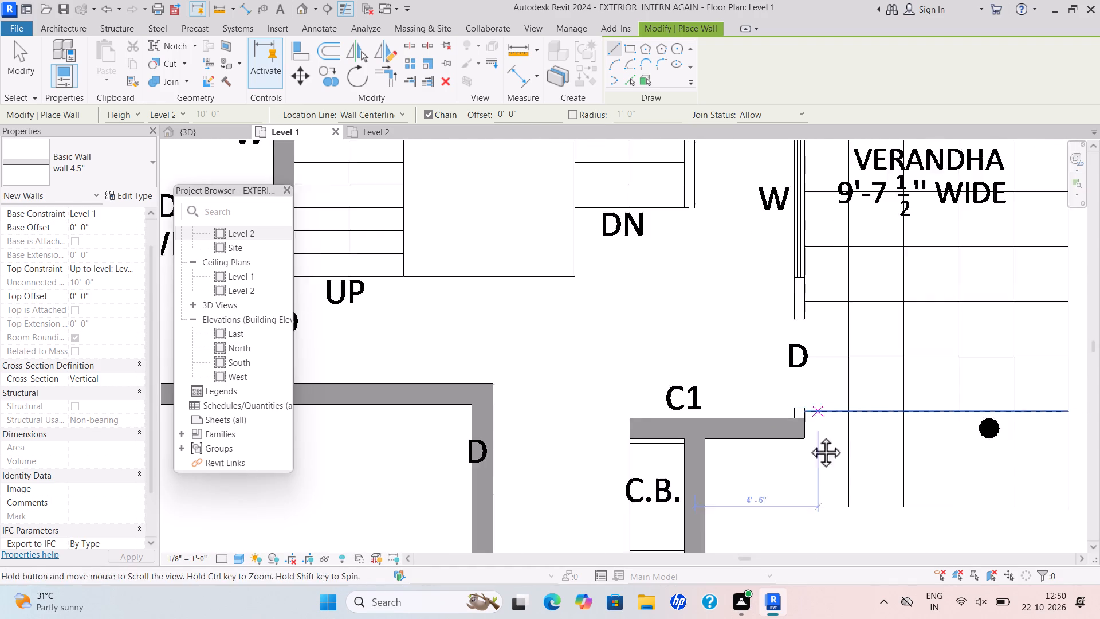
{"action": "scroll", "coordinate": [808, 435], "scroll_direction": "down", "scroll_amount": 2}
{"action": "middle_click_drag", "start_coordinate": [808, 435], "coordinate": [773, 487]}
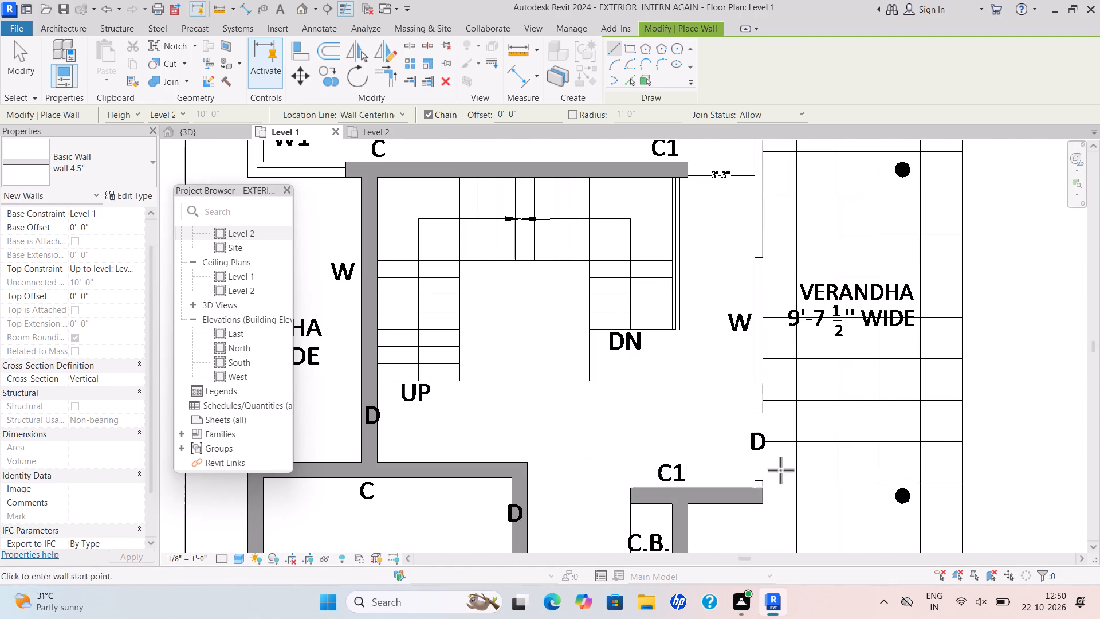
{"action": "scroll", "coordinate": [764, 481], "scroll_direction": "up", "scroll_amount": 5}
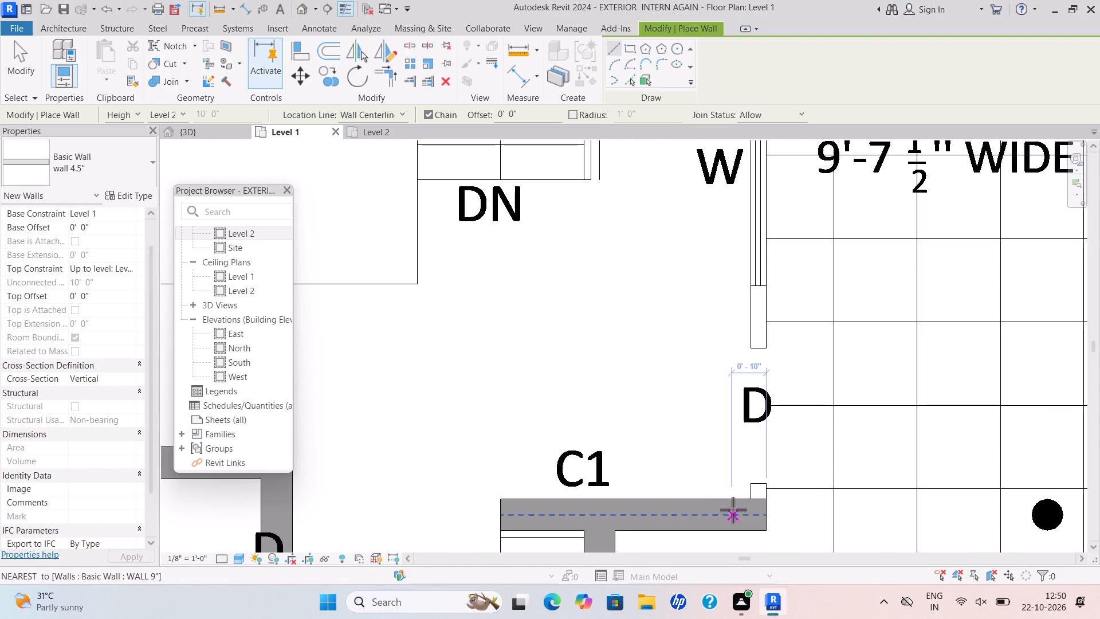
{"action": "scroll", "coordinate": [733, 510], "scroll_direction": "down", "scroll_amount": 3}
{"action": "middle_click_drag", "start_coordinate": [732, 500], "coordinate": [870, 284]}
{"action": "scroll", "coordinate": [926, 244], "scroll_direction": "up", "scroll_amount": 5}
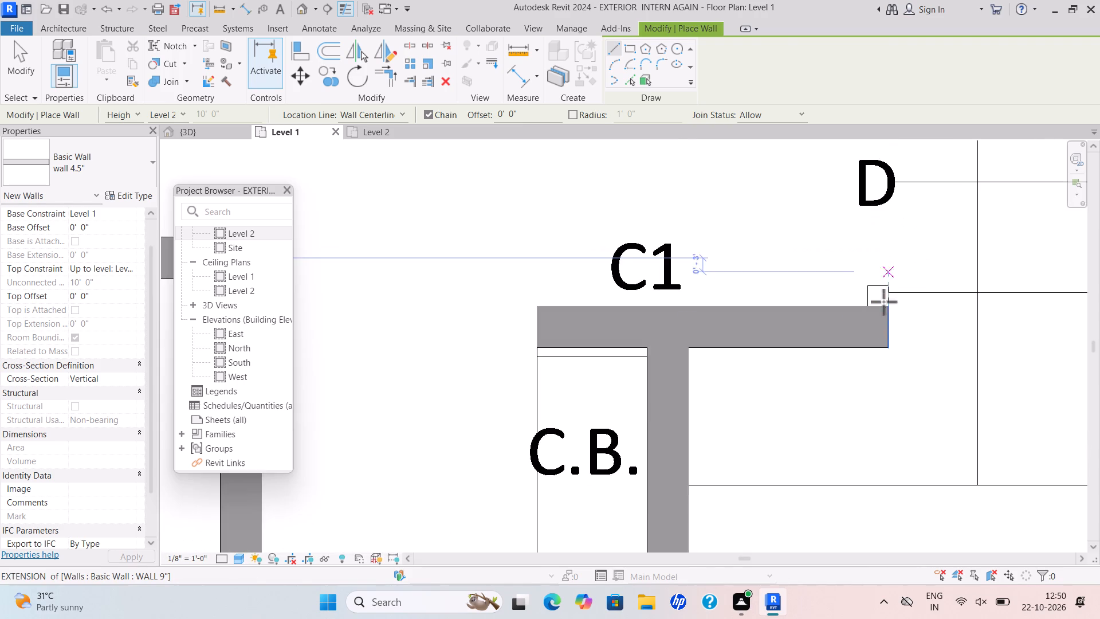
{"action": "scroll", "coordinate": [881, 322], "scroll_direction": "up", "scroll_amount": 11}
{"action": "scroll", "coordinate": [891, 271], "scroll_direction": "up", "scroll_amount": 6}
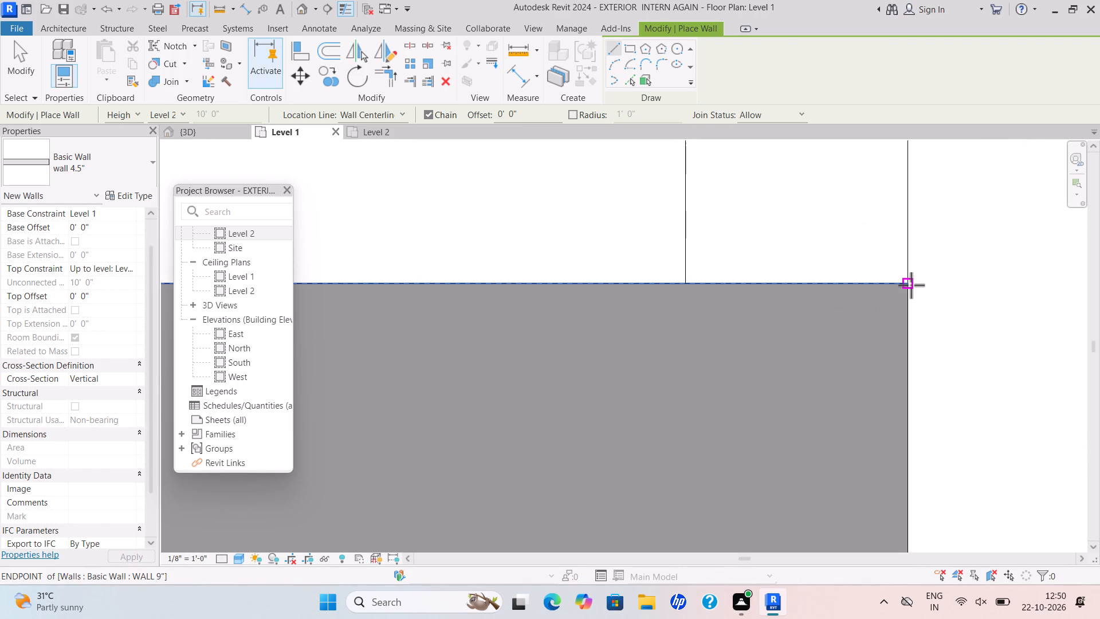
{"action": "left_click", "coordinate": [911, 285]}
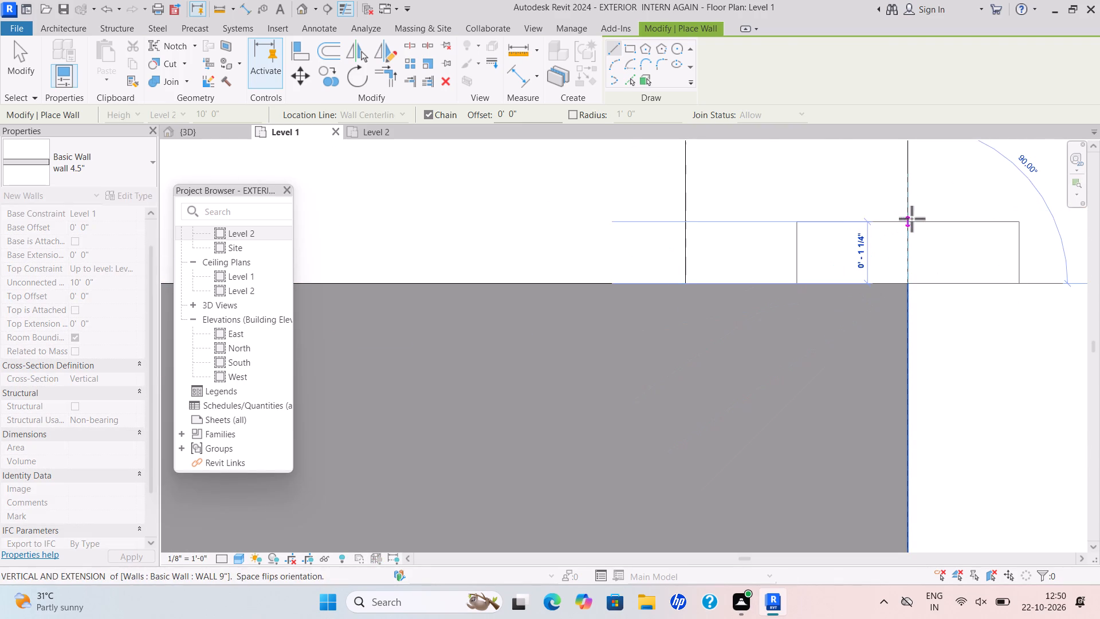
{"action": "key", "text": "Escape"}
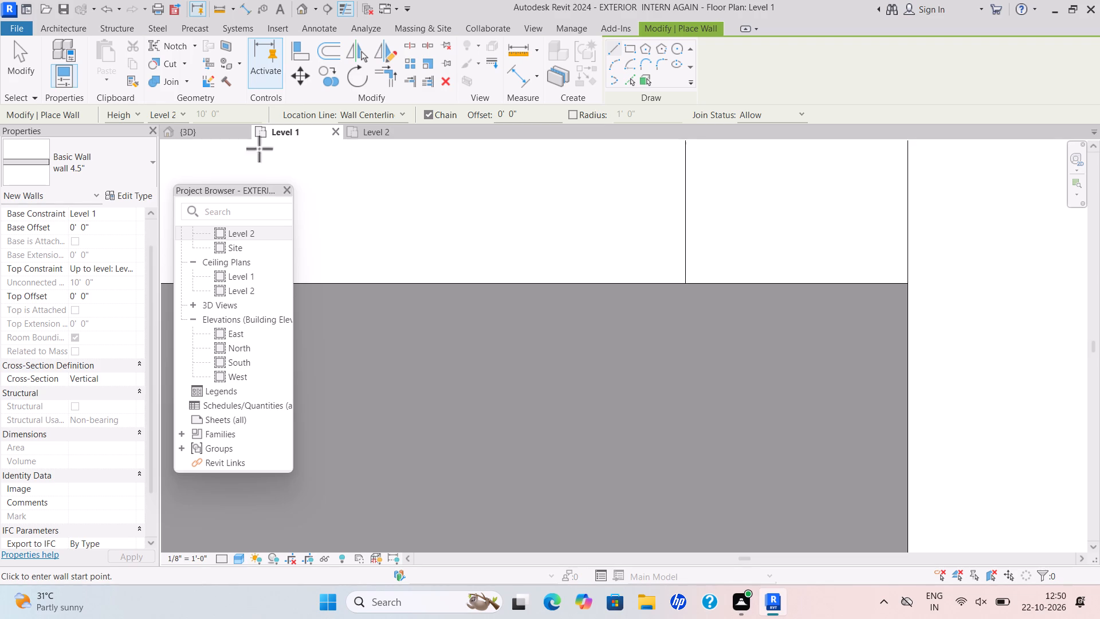
Set the new wall's top constraint to Unconnected with a height of 10'.
{"action": "left_click", "coordinate": [131, 268]}
{"action": "left_click", "coordinate": [113, 283]}
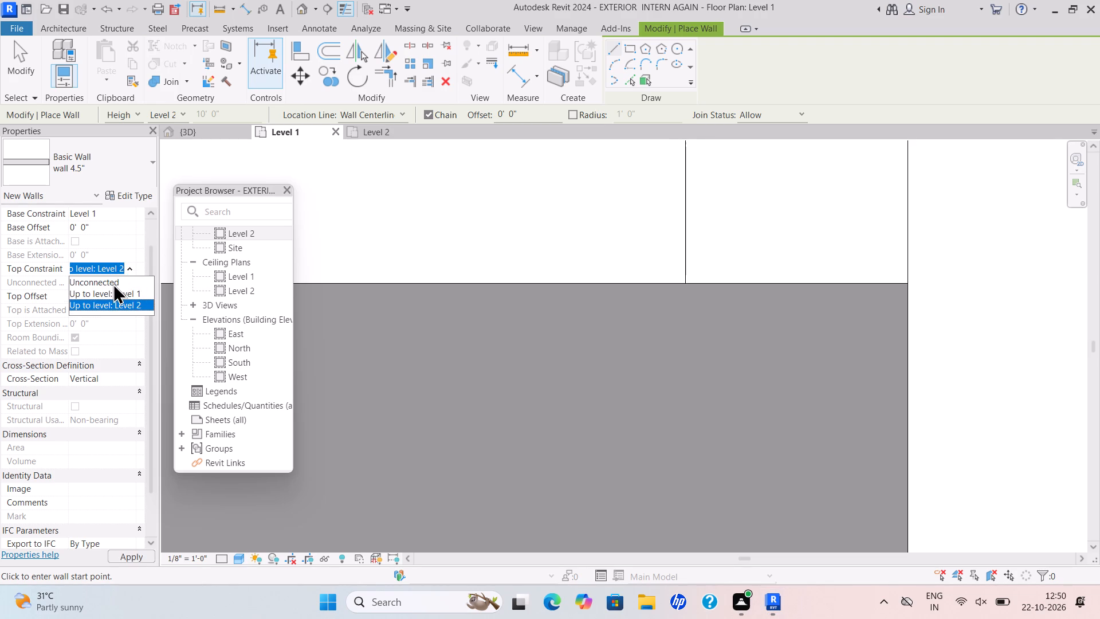
{"action": "left_click_drag", "start_coordinate": [104, 285], "coordinate": [68, 308]}
{"action": "key", "text": "BackSpace"}
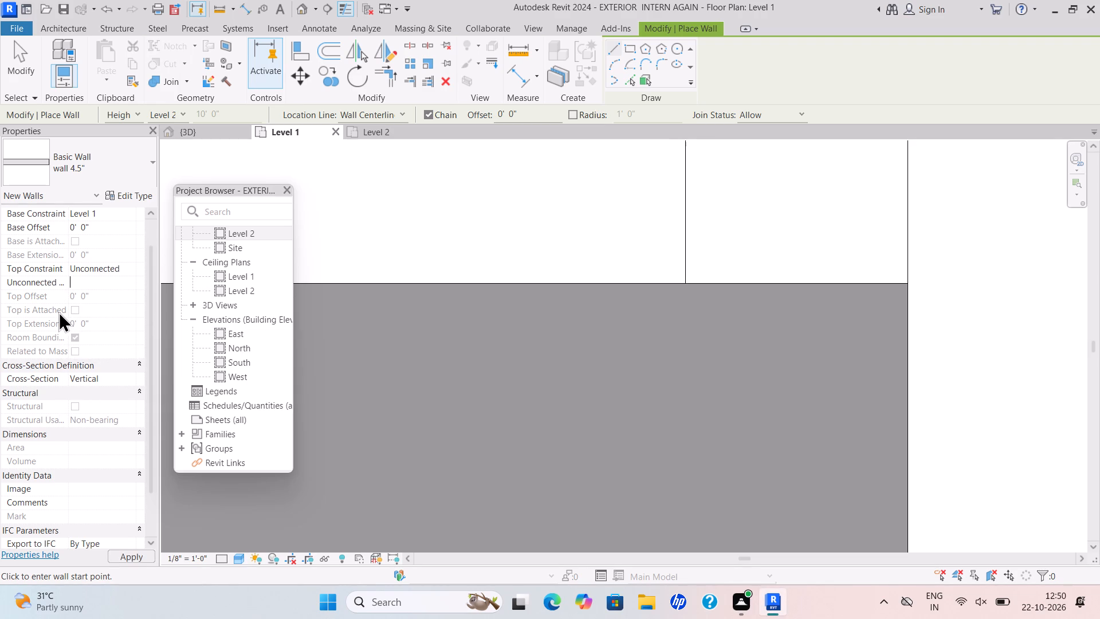
{"action": "type", "text": "10'"}
{"action": "key", "text": "Return"}
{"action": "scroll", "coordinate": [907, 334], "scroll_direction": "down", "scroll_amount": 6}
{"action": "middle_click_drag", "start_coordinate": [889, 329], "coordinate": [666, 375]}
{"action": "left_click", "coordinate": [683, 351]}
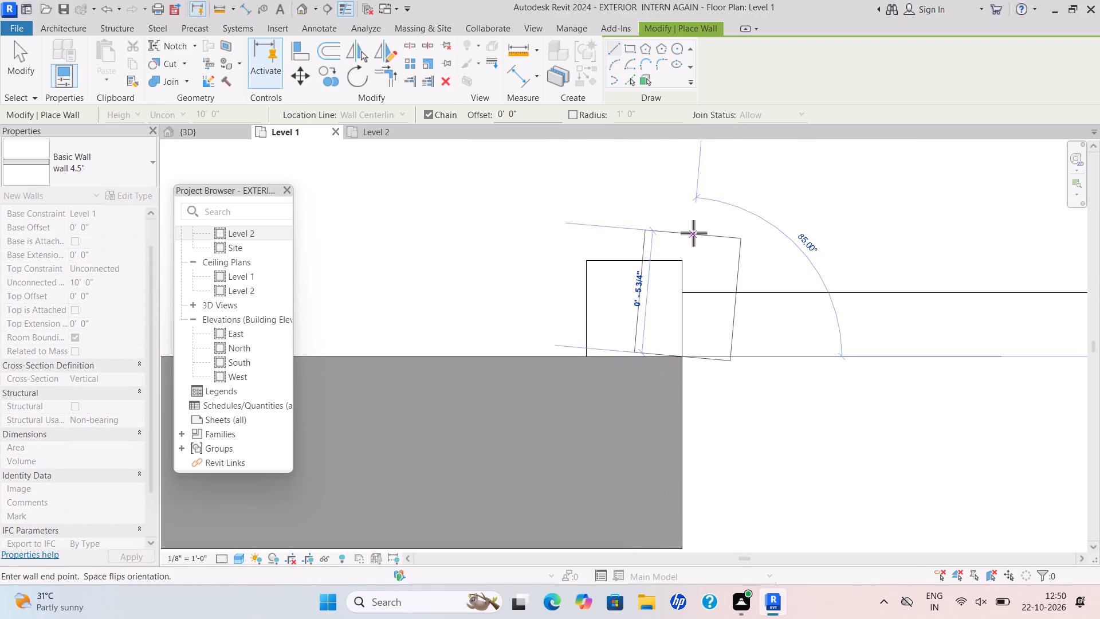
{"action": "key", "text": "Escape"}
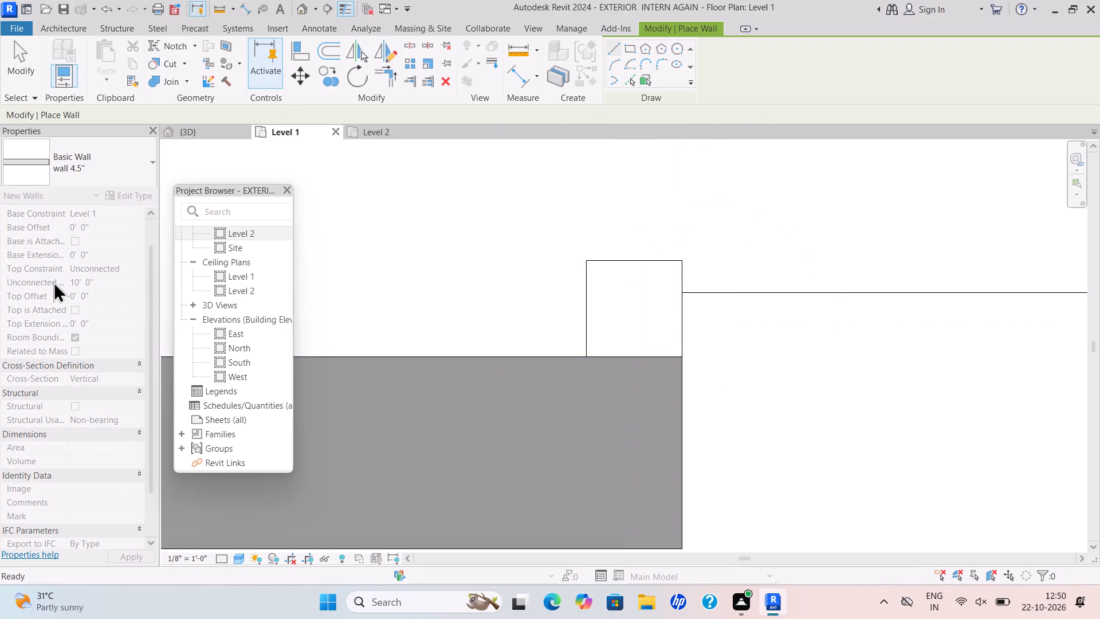
Using location line Finish Face: Interior, draw the 4.5" wall along the verandah from the C1 wall's end corner through D and W to the D2 wall's corner.
{"action": "scroll", "coordinate": [98, 246], "scroll_direction": "up", "scroll_amount": 14}
{"action": "left_click", "coordinate": [123, 227]}
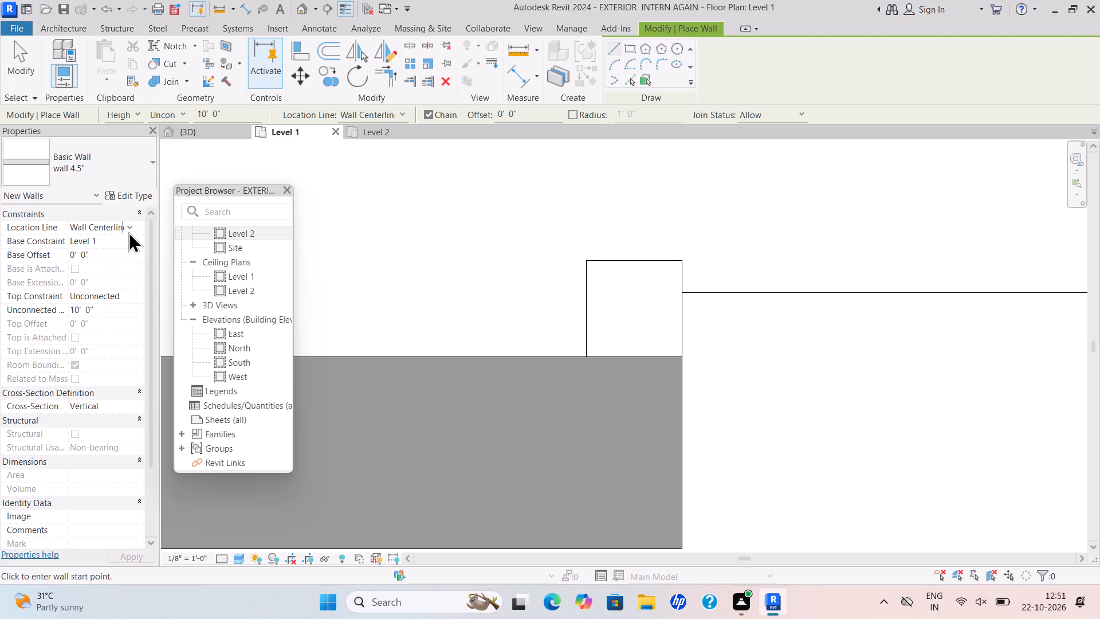
{"action": "left_click", "coordinate": [132, 227]}
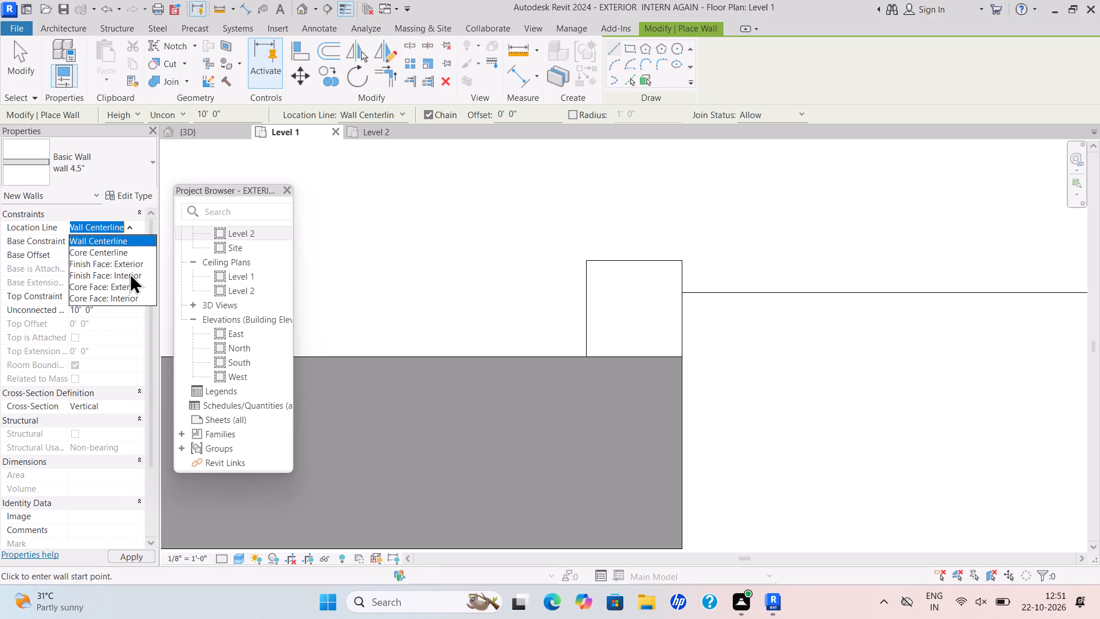
{"action": "left_click", "coordinate": [129, 273]}
{"action": "scroll", "coordinate": [685, 362], "scroll_direction": "up", "scroll_amount": 5}
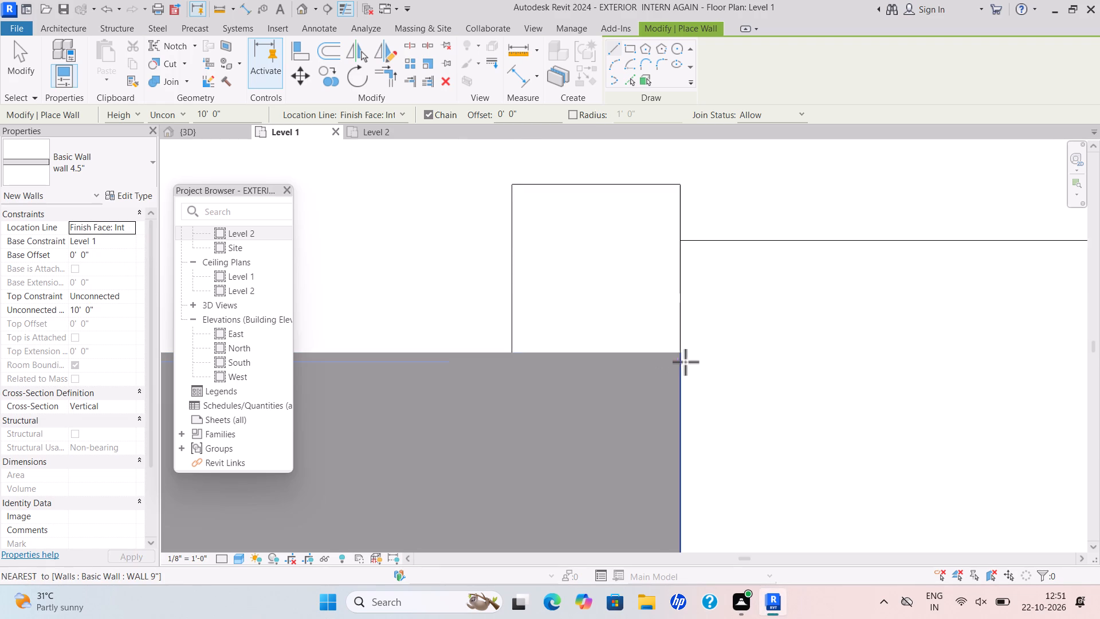
{"action": "scroll", "coordinate": [685, 362], "scroll_direction": "up", "scroll_amount": 1}
{"action": "left_click_drag", "start_coordinate": [682, 355], "coordinate": [677, 352]}
{"action": "middle_click_drag", "start_coordinate": [682, 201], "coordinate": [702, 399]}
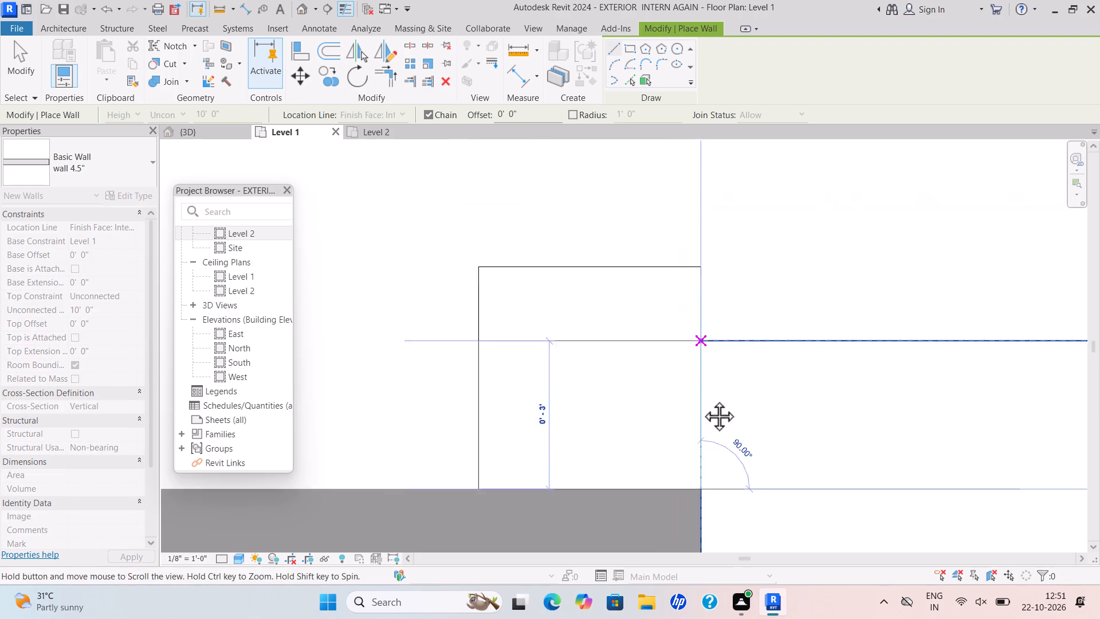
{"action": "middle_click_drag", "start_coordinate": [702, 399], "coordinate": [686, 477]}
{"action": "scroll", "coordinate": [697, 430], "scroll_direction": "down", "scroll_amount": 4}
{"action": "scroll", "coordinate": [682, 262], "scroll_direction": "down", "scroll_amount": 6}
{"action": "middle_click_drag", "start_coordinate": [683, 261], "coordinate": [672, 427]}
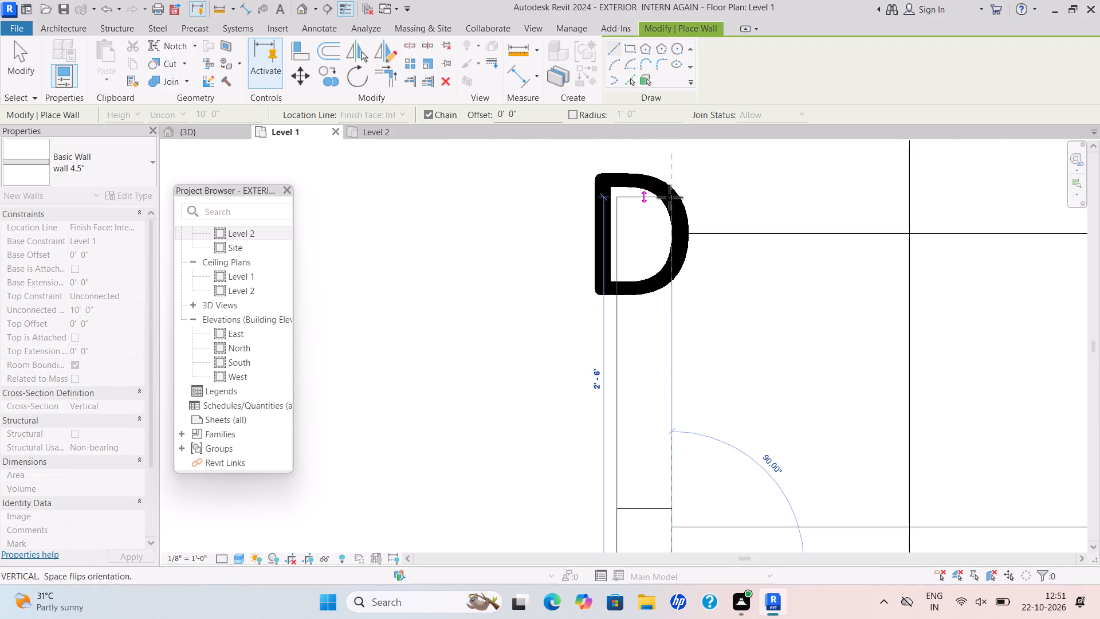
{"action": "scroll", "coordinate": [669, 197], "scroll_direction": "down", "scroll_amount": 5}
{"action": "middle_click_drag", "start_coordinate": [669, 197], "coordinate": [677, 308]}
{"action": "scroll", "coordinate": [697, 168], "scroll_direction": "down", "scroll_amount": 7}
{"action": "middle_click_drag", "start_coordinate": [685, 183], "coordinate": [696, 335]}
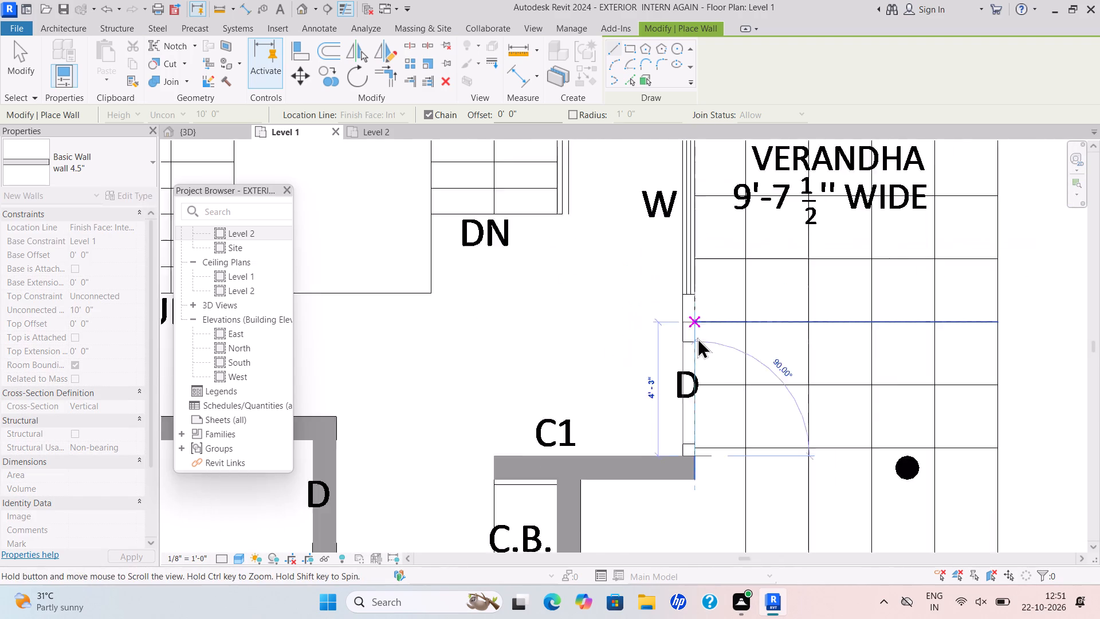
{"action": "middle_click_drag", "start_coordinate": [698, 229], "coordinate": [692, 397]}
{"action": "scroll", "coordinate": [701, 293], "scroll_direction": "down", "scroll_amount": 3}
{"action": "scroll", "coordinate": [705, 290], "scroll_direction": "up", "scroll_amount": 2}
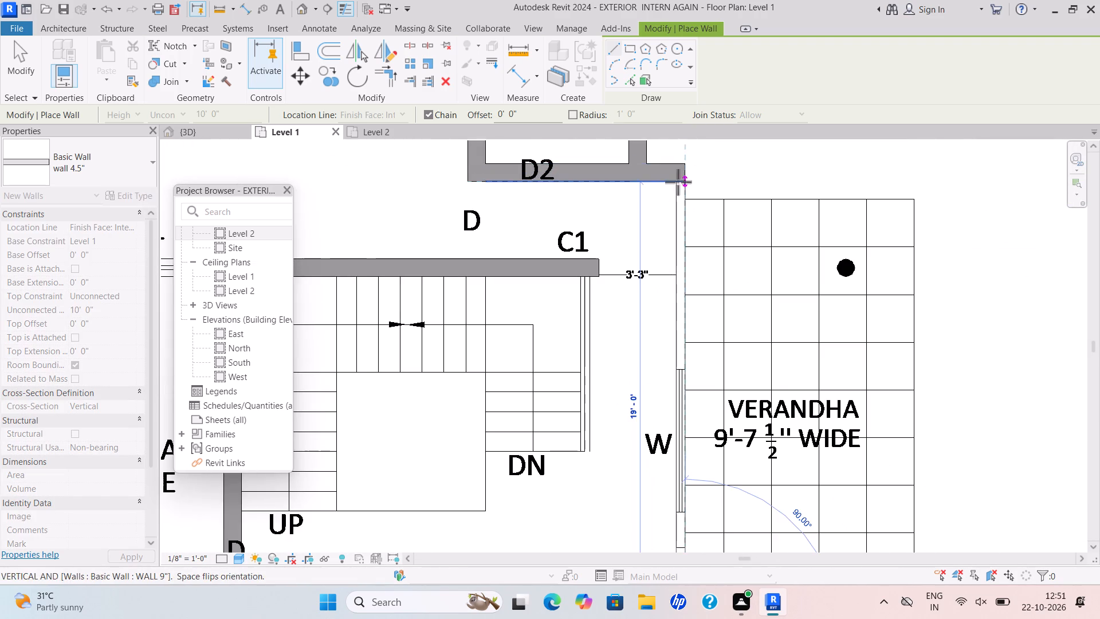
{"action": "scroll", "coordinate": [682, 183], "scroll_direction": "up", "scroll_amount": 12}
{"action": "left_click", "coordinate": [691, 178]}
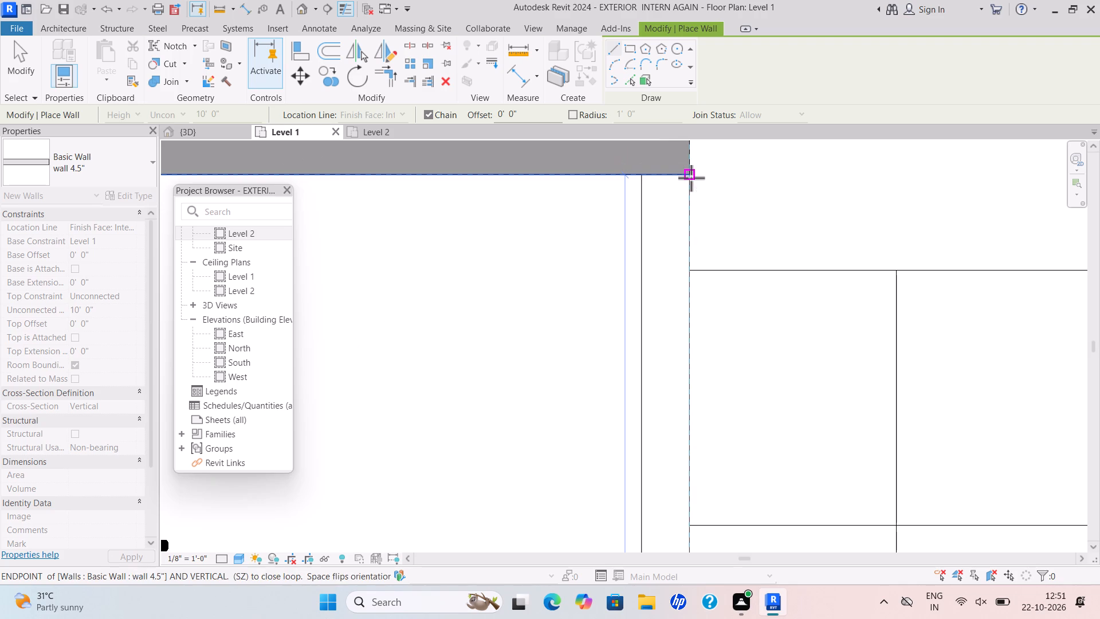
End the current wall chain and examine the first floor plan's walls from the toilet and verandah to the kitchen and bedroom.
{"action": "key", "text": "Escape"}
{"action": "scroll", "coordinate": [653, 295], "scroll_direction": "down", "scroll_amount": 15}
{"action": "middle_click_drag", "start_coordinate": [649, 296], "coordinate": [652, 278]}
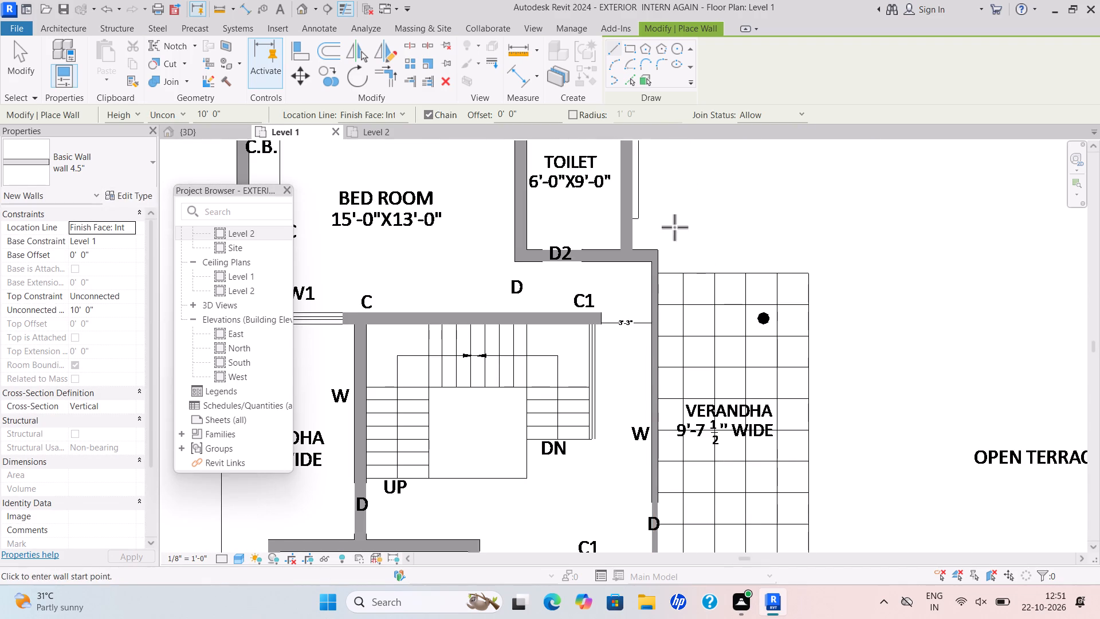
{"action": "scroll", "coordinate": [674, 304], "scroll_direction": "down", "scroll_amount": 8}
{"action": "middle_click_drag", "start_coordinate": [663, 307], "coordinate": [665, 252]}
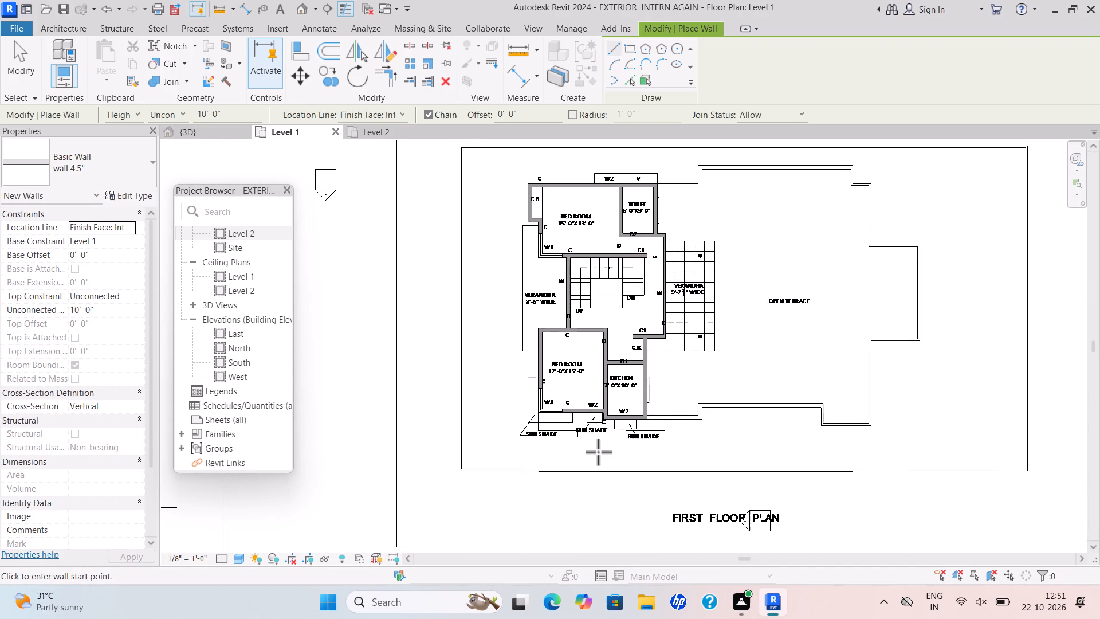
{"action": "scroll", "coordinate": [610, 393], "scroll_direction": "up", "scroll_amount": 1}
{"action": "middle_click_drag", "start_coordinate": [623, 362], "coordinate": [569, 463]}
{"action": "scroll", "coordinate": [594, 436], "scroll_direction": "down", "scroll_amount": 1}
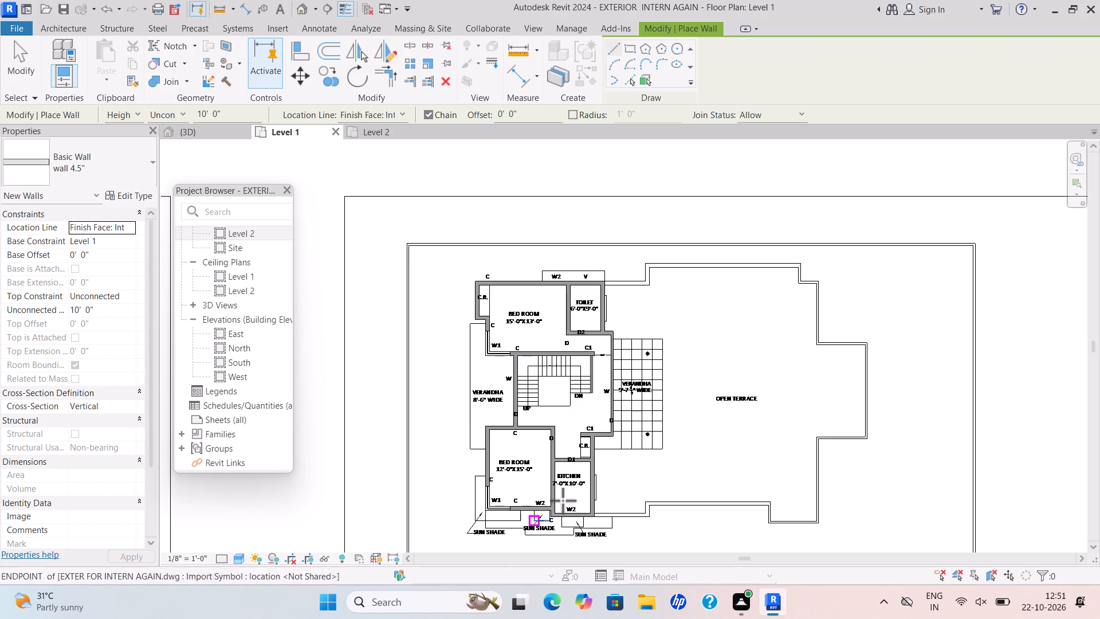
{"action": "scroll", "coordinate": [540, 497], "scroll_direction": "up", "scroll_amount": 5}
{"action": "middle_click_drag", "start_coordinate": [543, 492], "coordinate": [611, 306]}
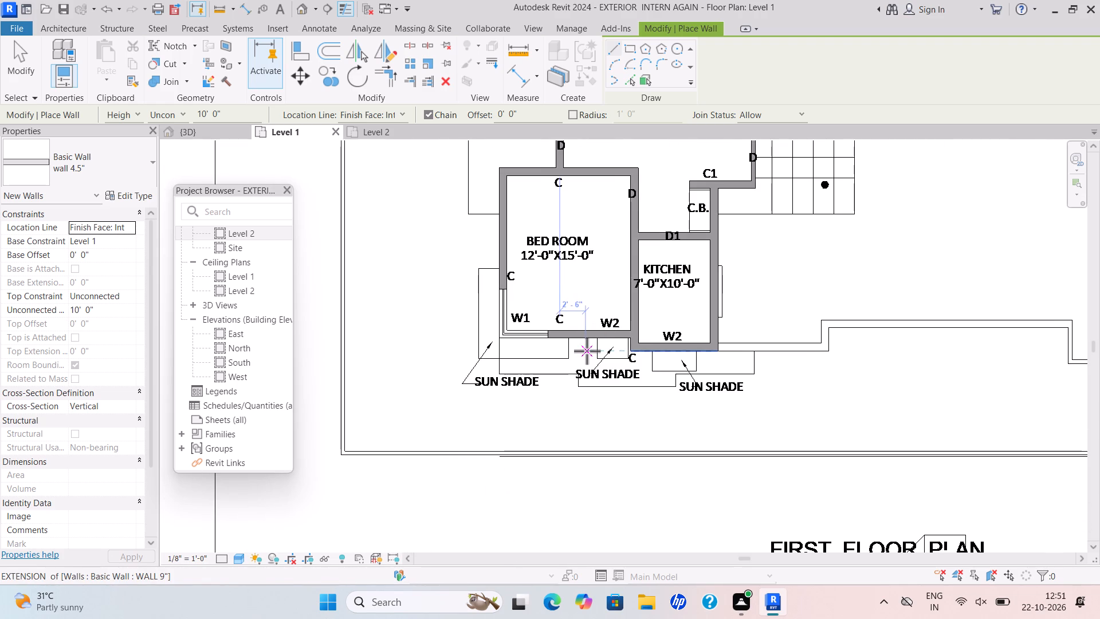
{"action": "middle_click_drag", "start_coordinate": [729, 314], "coordinate": [687, 366]}
{"action": "scroll", "coordinate": [728, 315], "scroll_direction": "down", "scroll_amount": 1}
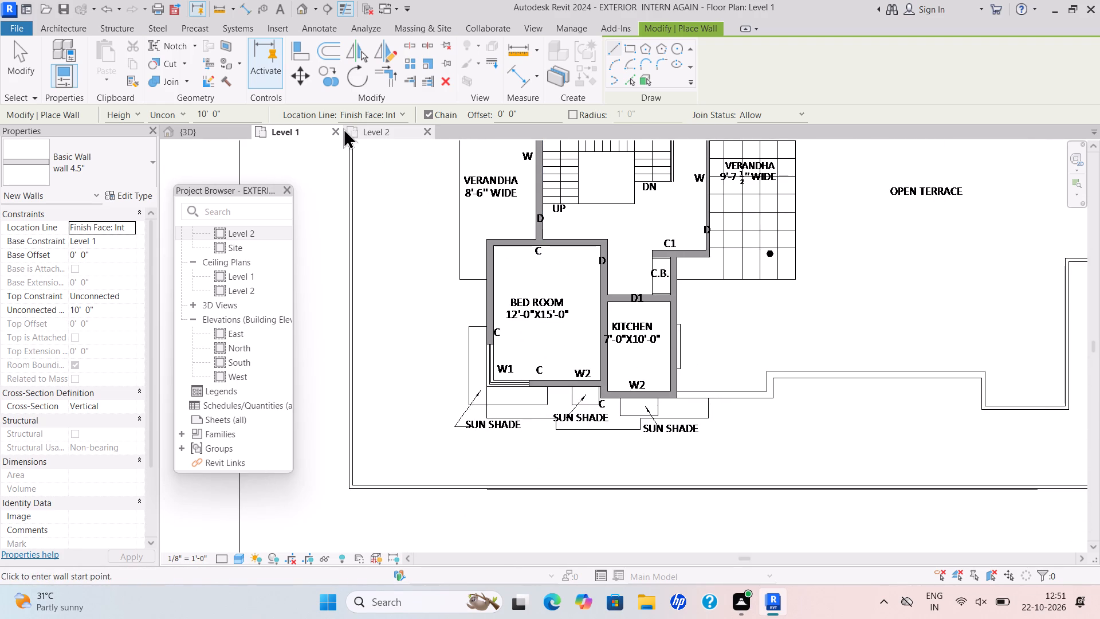
Examine the first floor's walls in the 3D view, then return to the Level 1 floor plan.
{"action": "left_click", "coordinate": [207, 137]}
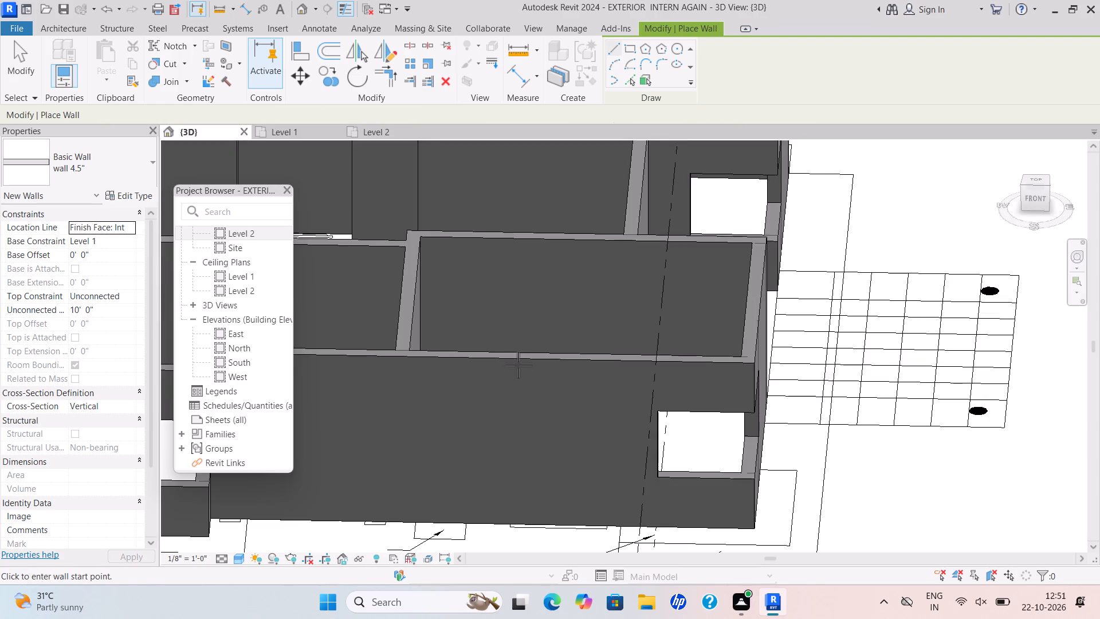
{"action": "scroll", "coordinate": [519, 365], "scroll_direction": "down", "scroll_amount": 14}
{"action": "scroll", "coordinate": [534, 367], "scroll_direction": "up", "scroll_amount": 1}
{"action": "scroll", "coordinate": [920, 391], "scroll_direction": "up", "scroll_amount": 4}
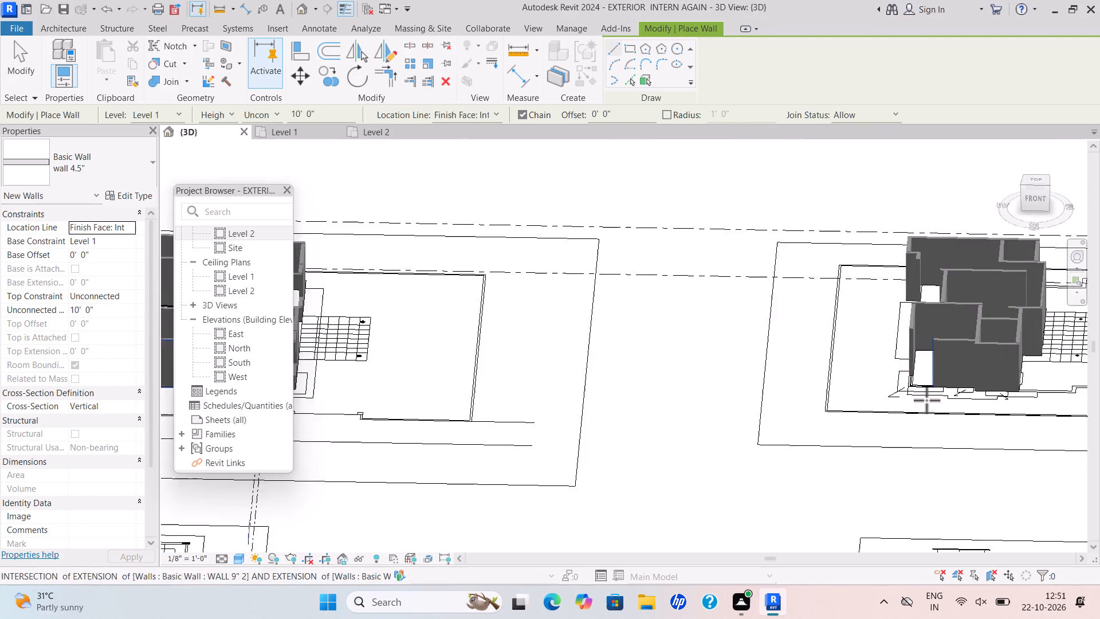
{"action": "scroll", "coordinate": [926, 400], "scroll_direction": "up", "scroll_amount": 4}
{"action": "scroll", "coordinate": [914, 391], "scroll_direction": "down", "scroll_amount": 6}
{"action": "middle_click_drag", "start_coordinate": [926, 390], "coordinate": [586, 468]}
{"action": "scroll", "coordinate": [632, 434], "scroll_direction": "up", "scroll_amount": 7}
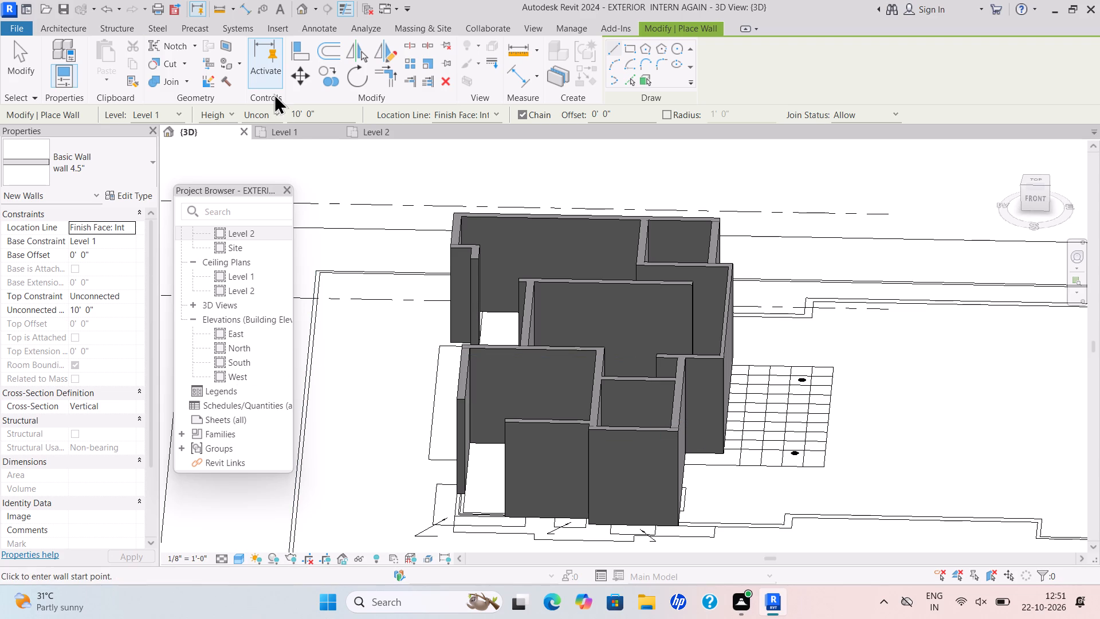
{"action": "left_click", "coordinate": [286, 126]}
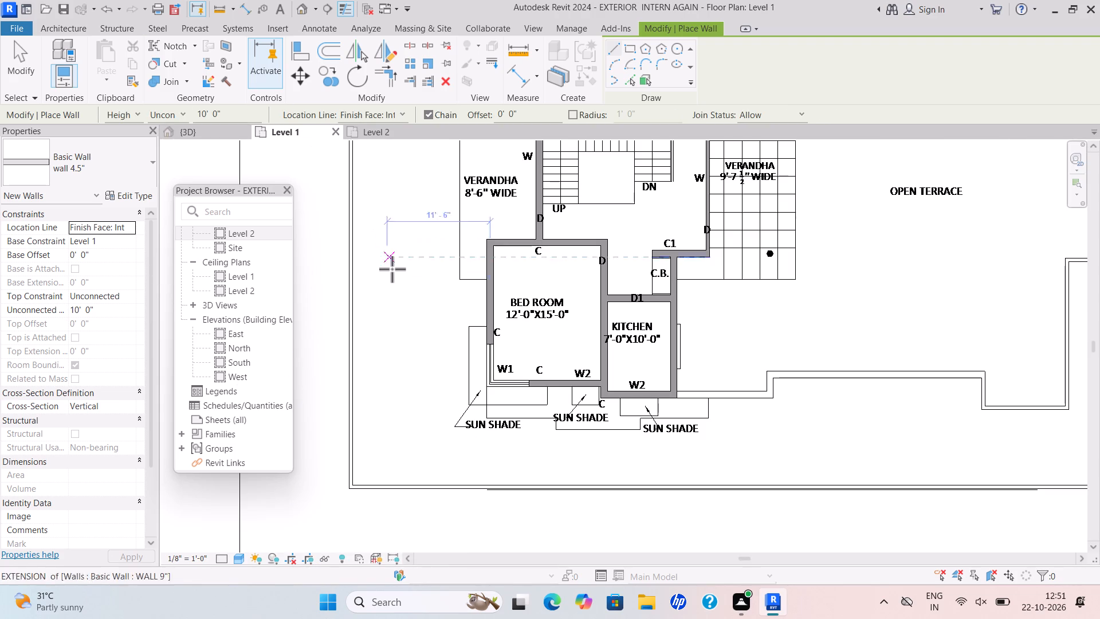
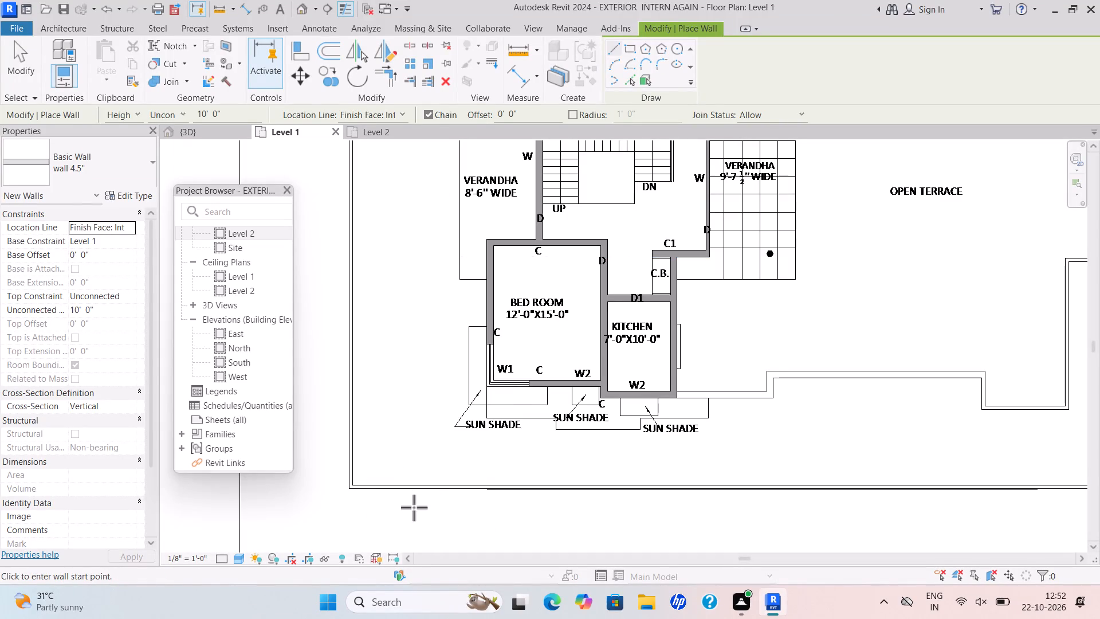
Switch the new wall's type to Basic Wall WALL 9" 2 and check its type properties.
{"action": "scroll", "coordinate": [600, 355], "scroll_direction": "down", "scroll_amount": 3}
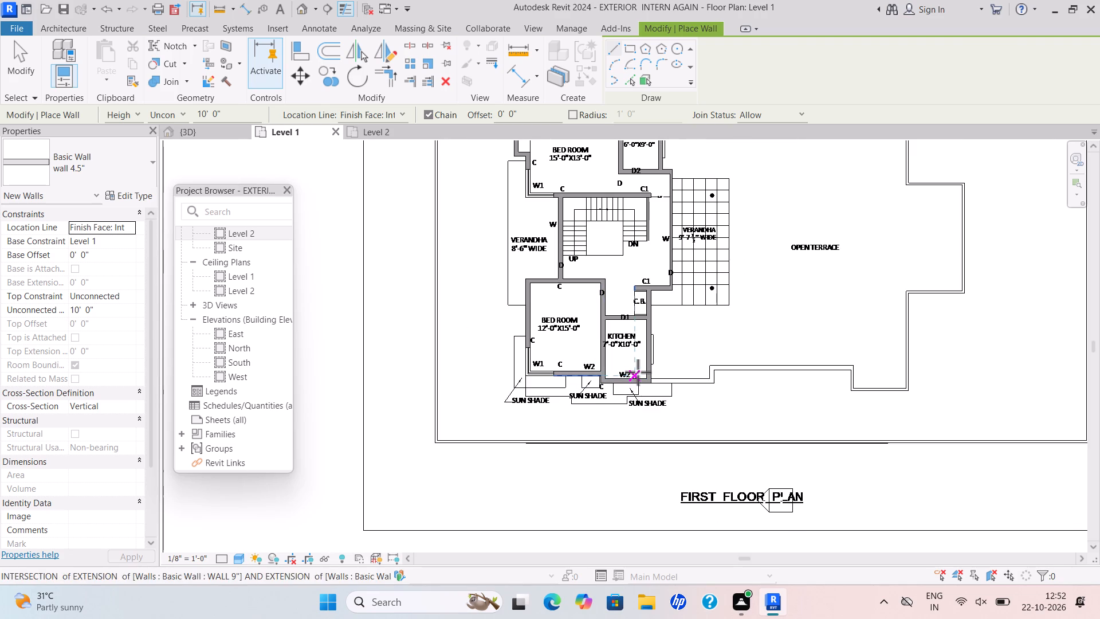
{"action": "scroll", "coordinate": [596, 408], "scroll_direction": "down", "scroll_amount": 4}
{"action": "middle_click_drag", "start_coordinate": [596, 408], "coordinate": [566, 446]}
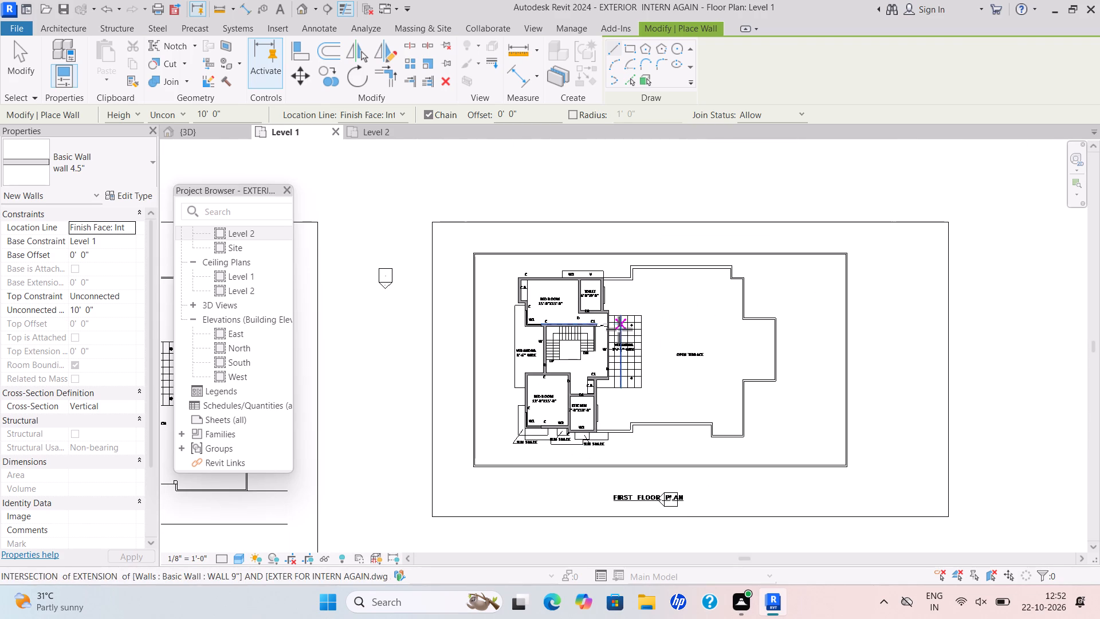
{"action": "scroll", "coordinate": [580, 328], "scroll_direction": "up", "scroll_amount": 5}
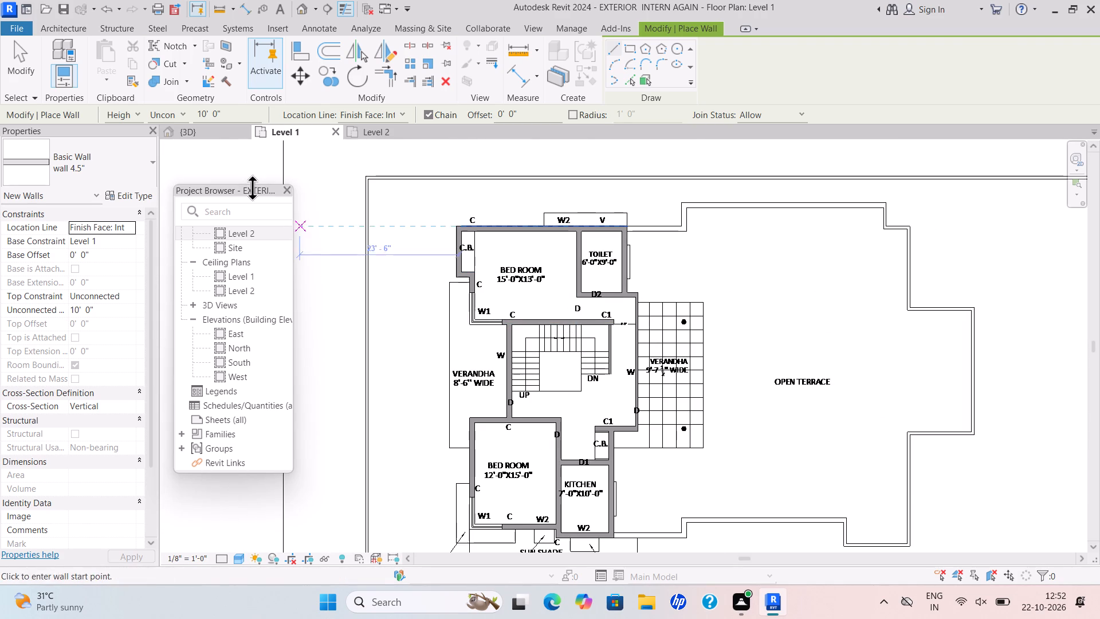
{"action": "left_click", "coordinate": [153, 165]}
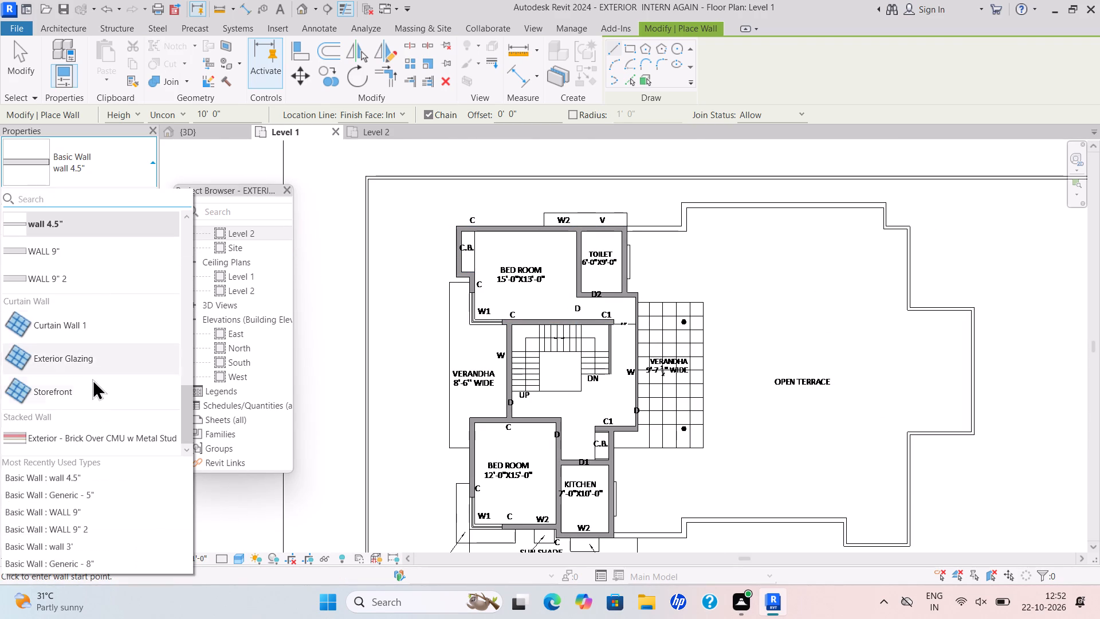
{"action": "scroll", "coordinate": [104, 320], "scroll_direction": "up", "scroll_amount": 2}
{"action": "scroll", "coordinate": [115, 395], "scroll_direction": "down", "scroll_amount": 13}
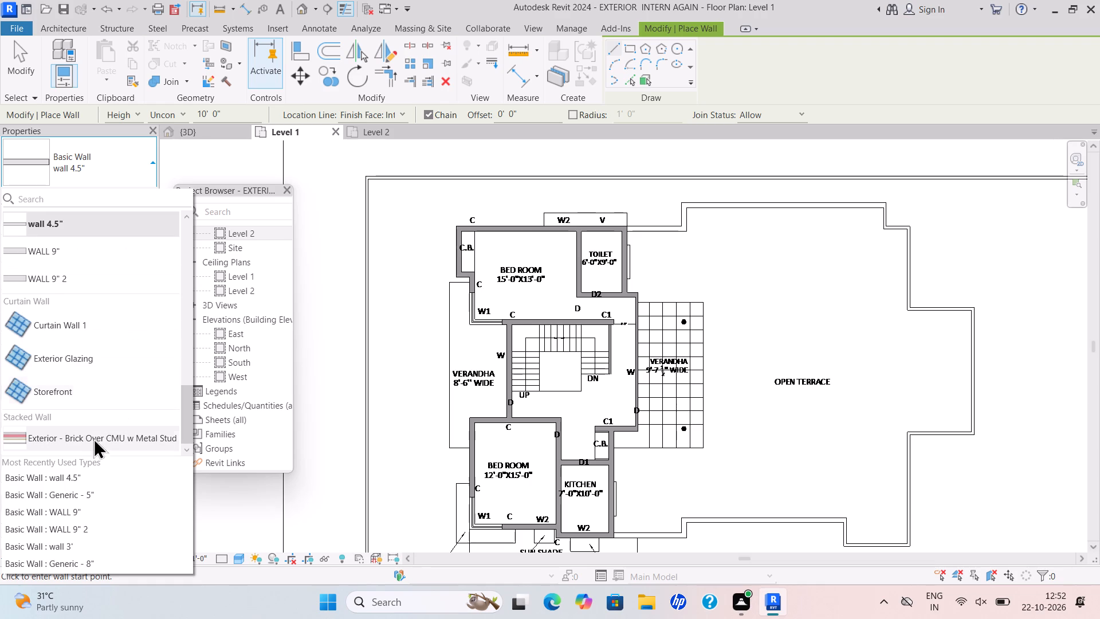
{"action": "scroll", "coordinate": [92, 504], "scroll_direction": "down", "scroll_amount": 6}
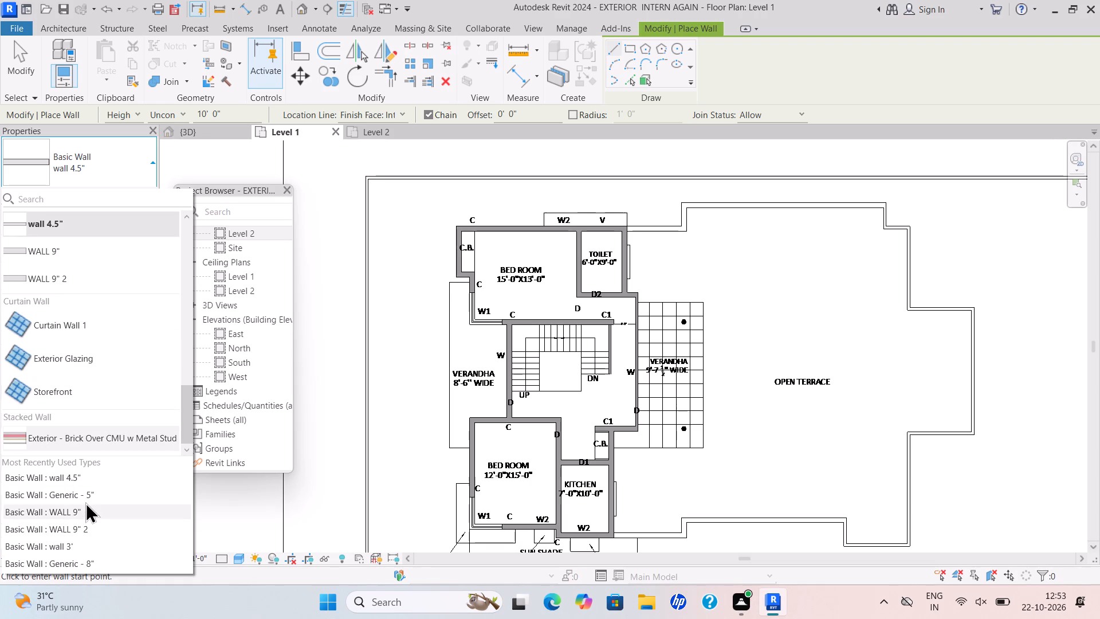
{"action": "left_click", "coordinate": [88, 503]}
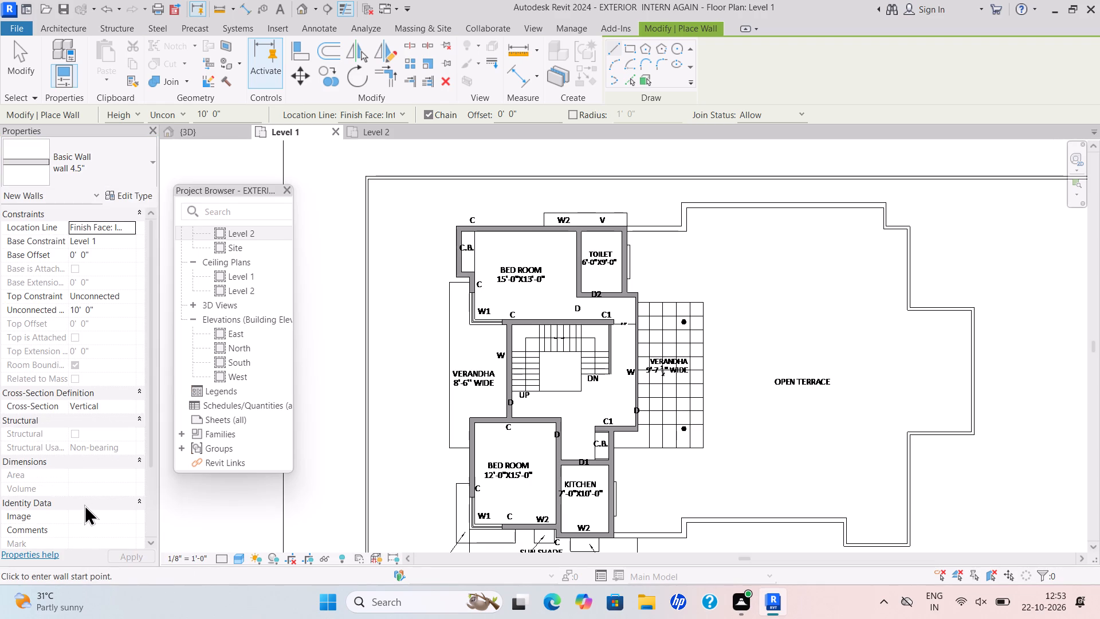
{"action": "left_click", "coordinate": [150, 158]}
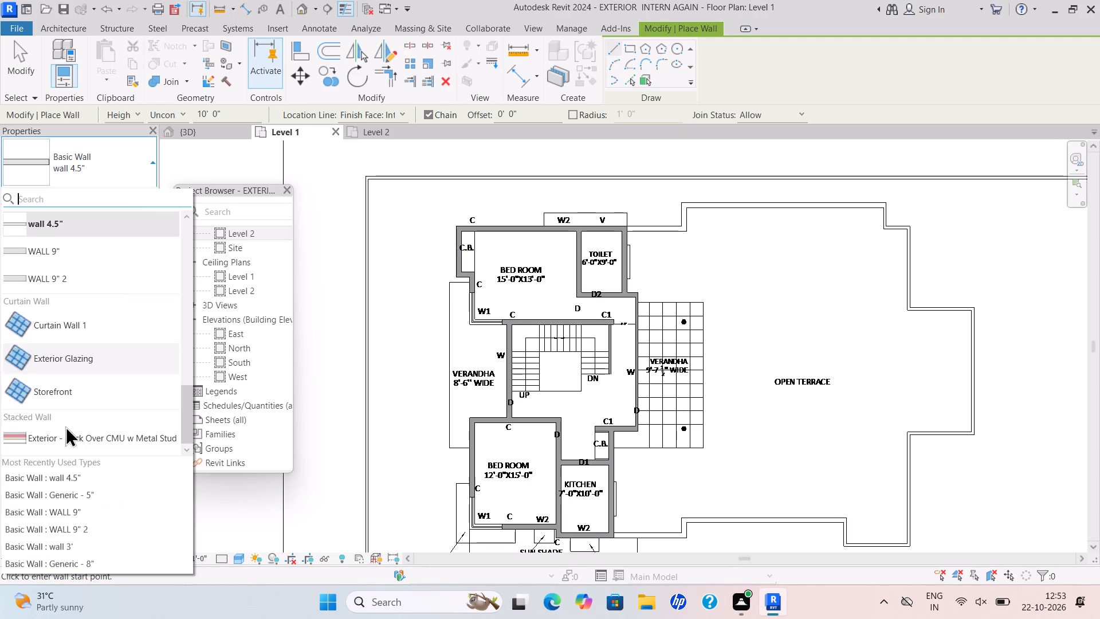
{"action": "left_click", "coordinate": [84, 510]}
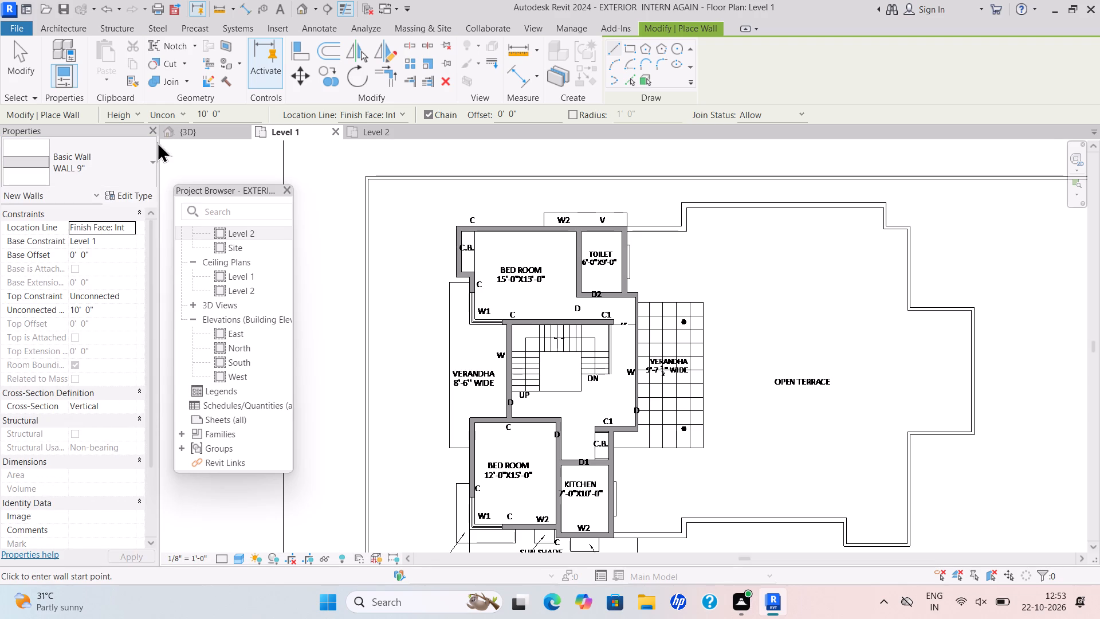
{"action": "left_click", "coordinate": [151, 160]}
{"action": "scroll", "coordinate": [94, 554], "scroll_direction": "up", "scroll_amount": 4}
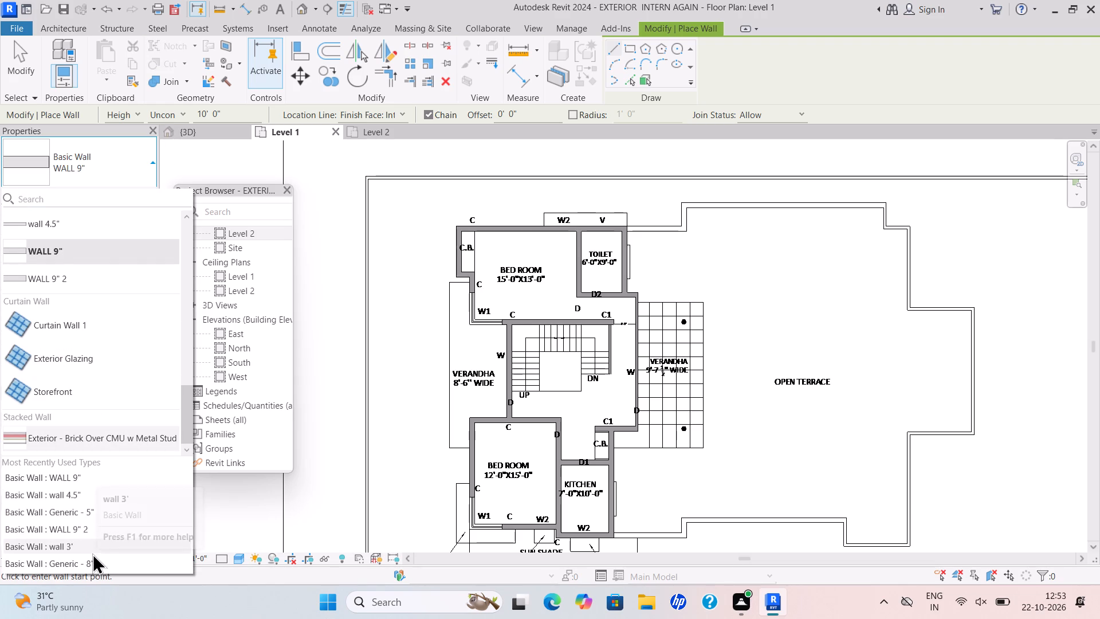
{"action": "left_click", "coordinate": [88, 526]}
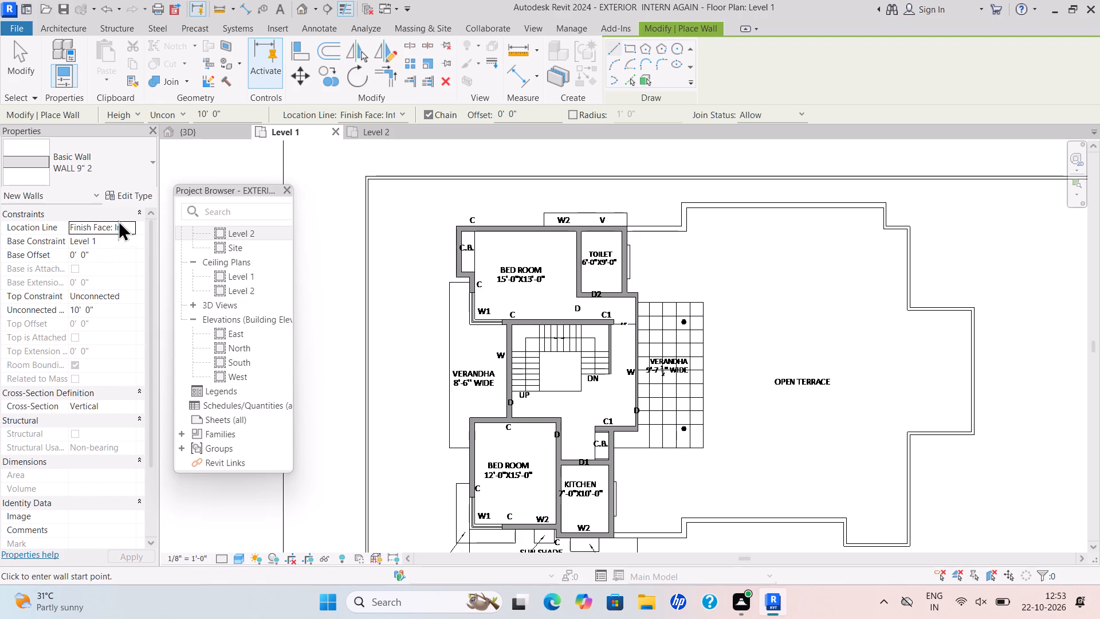
{"action": "left_click", "coordinate": [136, 183]}
{"action": "left_click", "coordinate": [145, 182]}
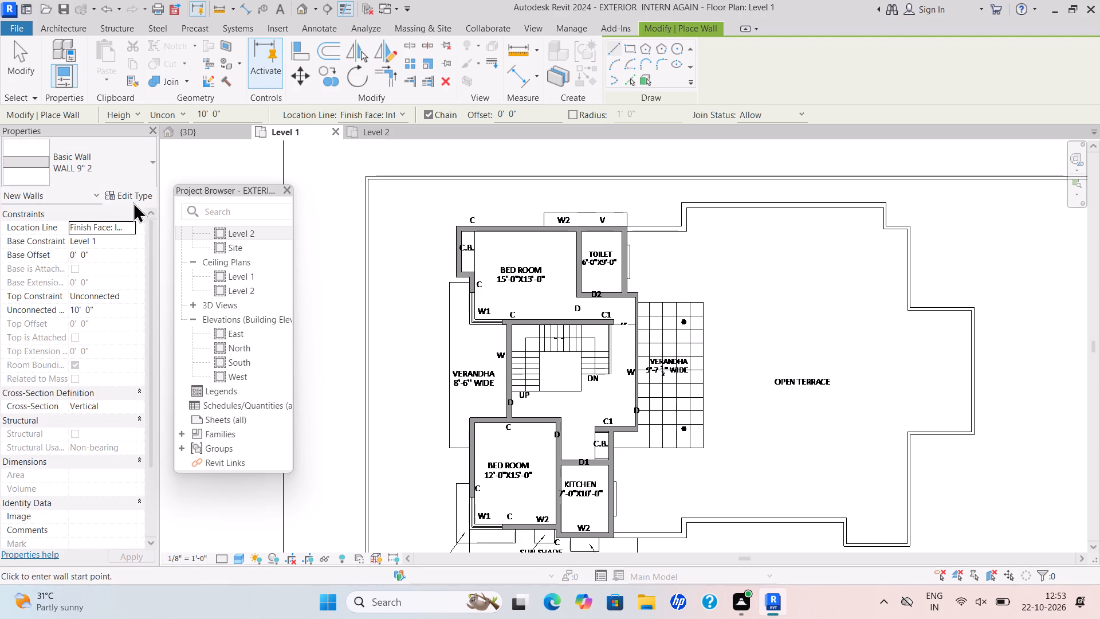
{"action": "left_click", "coordinate": [135, 190]}
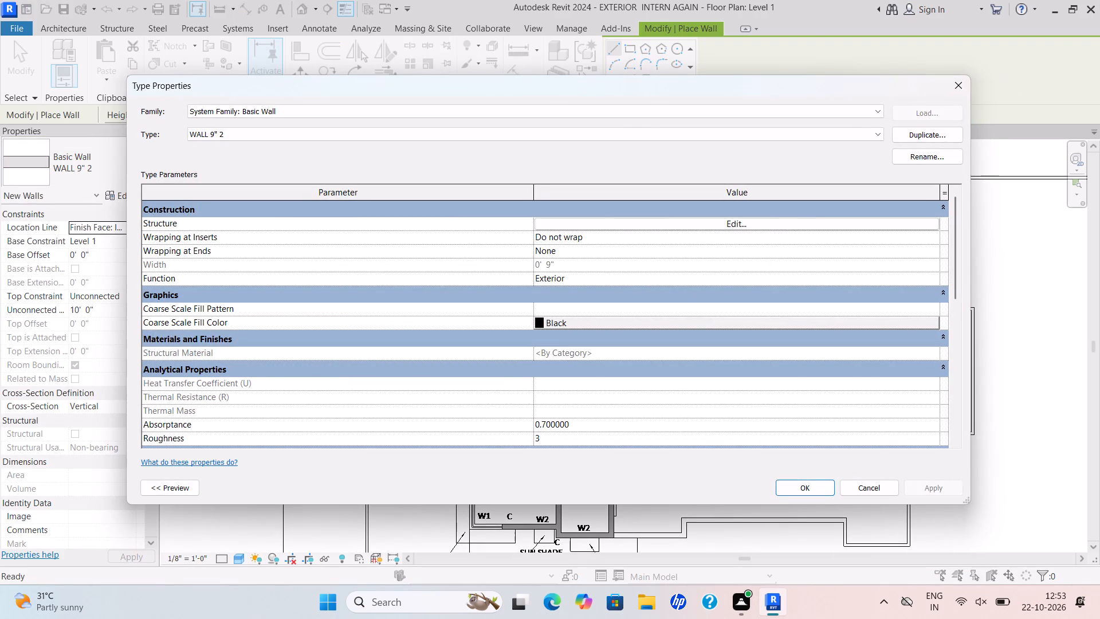
{"action": "left_click", "coordinate": [791, 487]}
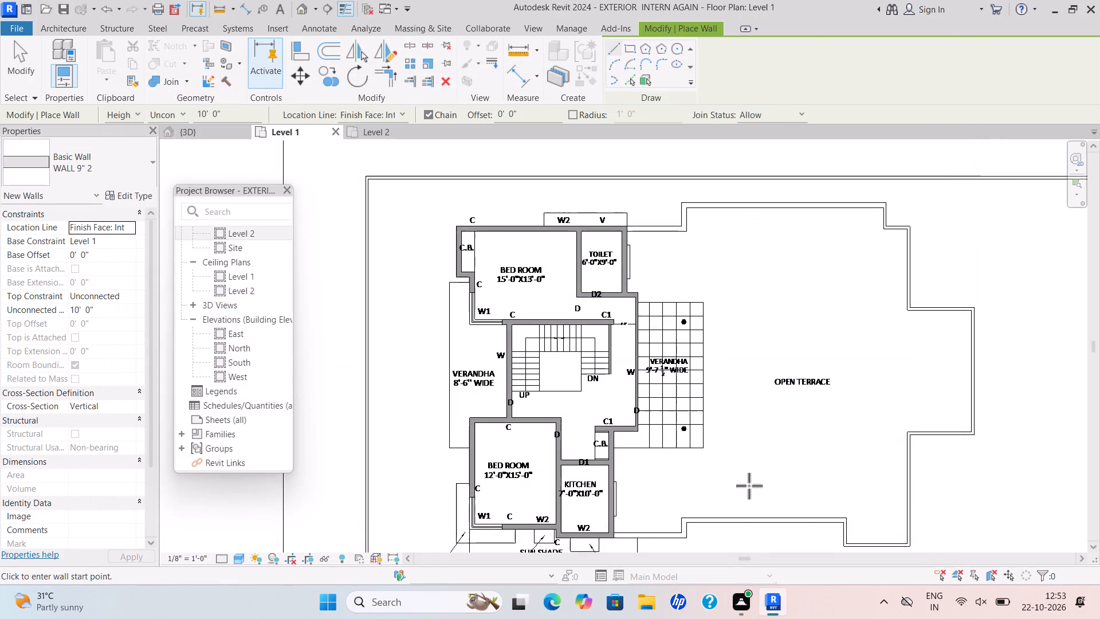
Set the unconnected height to 3' and draw the WALL 9" 2 wall around the W1 corner window of the 12'-0"X15'-0" bedroom.
{"action": "left_click_drag", "start_coordinate": [97, 310], "coordinate": [81, 322]}
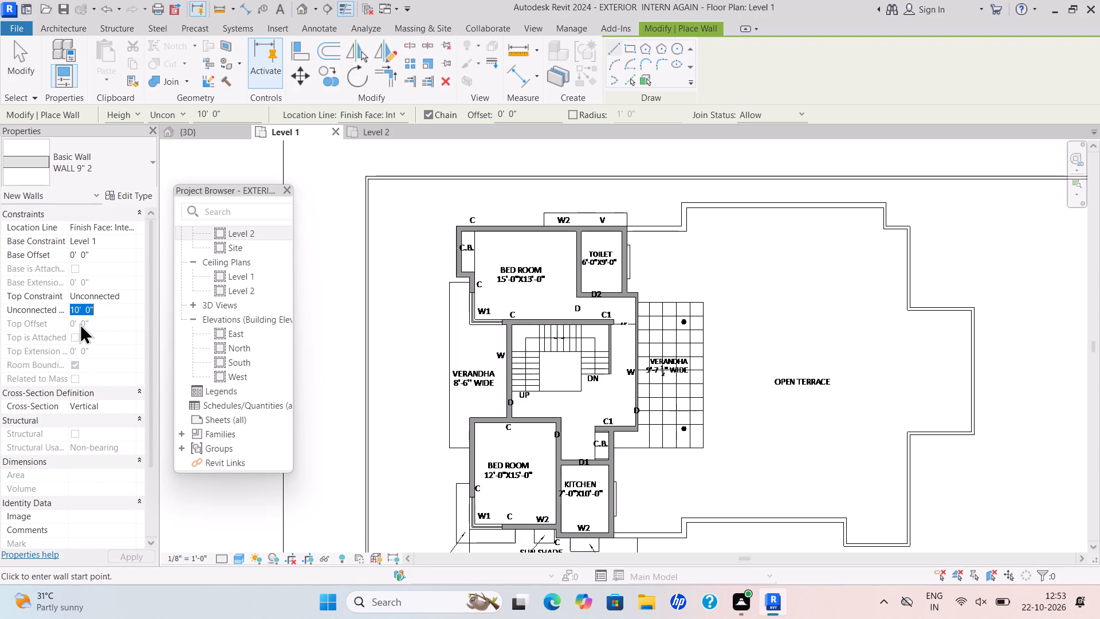
{"action": "key", "text": "BackSpace"}
{"action": "type", "text": "3'"}
{"action": "key", "text": "Return"}
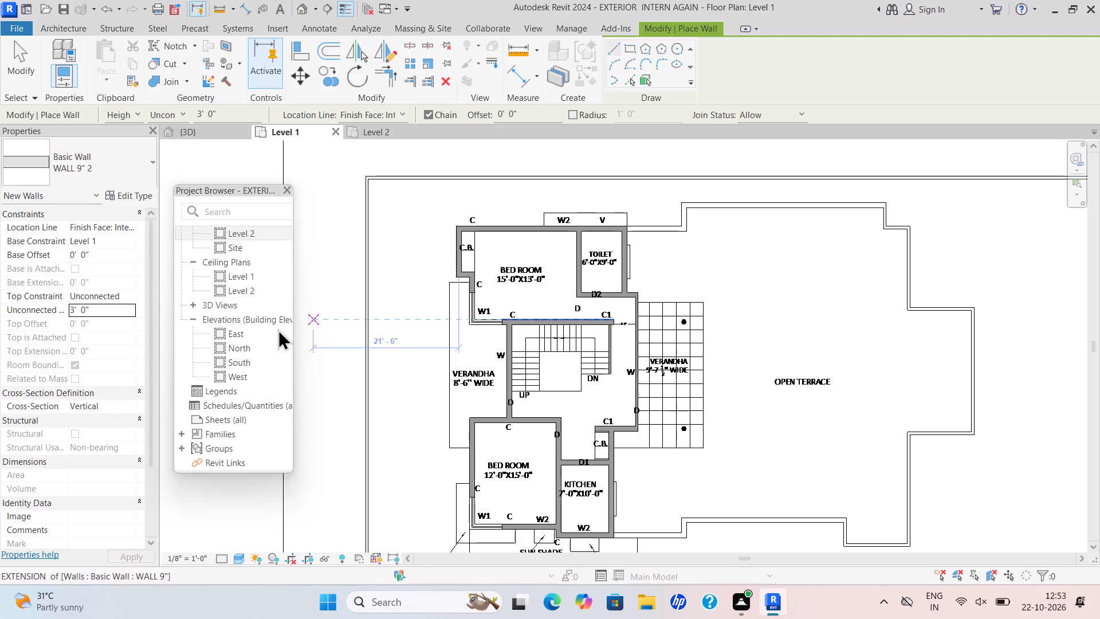
{"action": "middle_click_drag", "start_coordinate": [440, 524], "coordinate": [463, 376]}
{"action": "scroll", "coordinate": [498, 384], "scroll_direction": "up", "scroll_amount": 11}
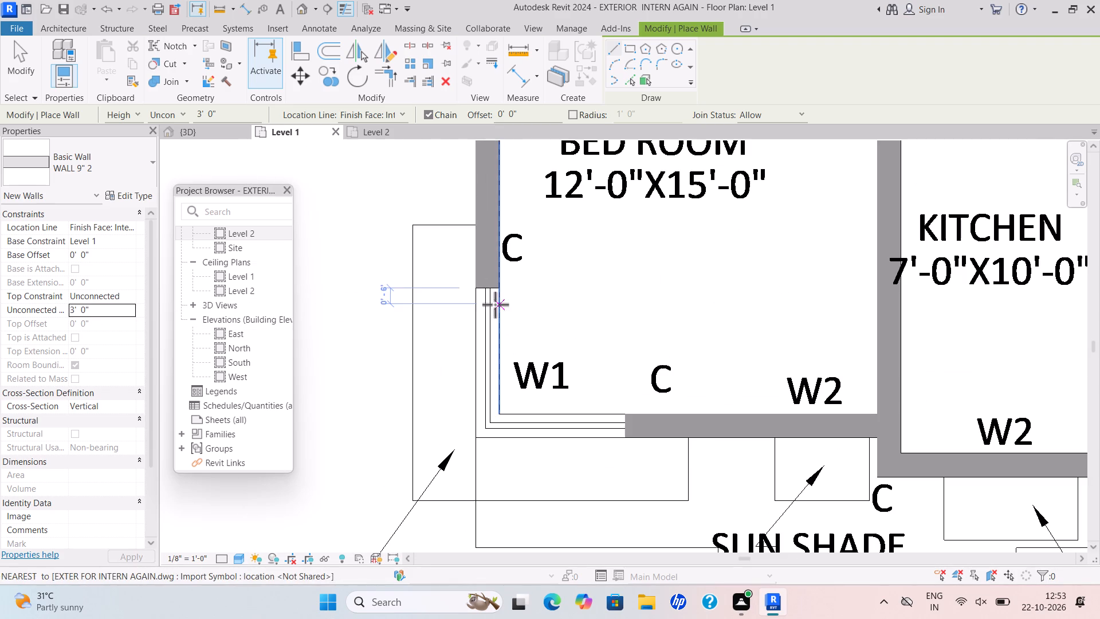
{"action": "left_click", "coordinate": [481, 287]}
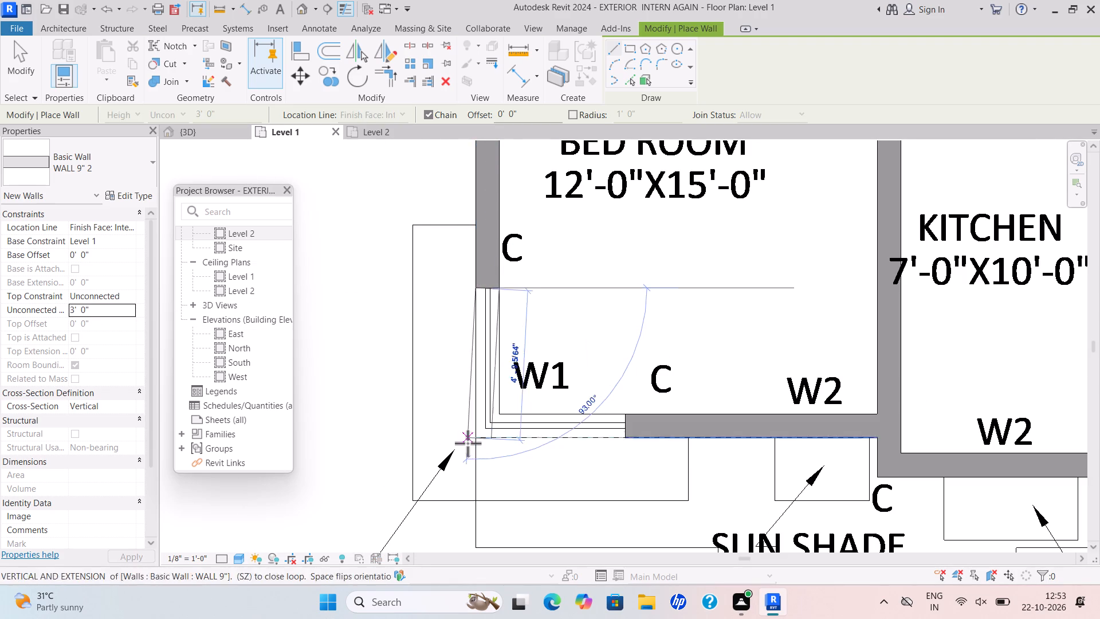
{"action": "scroll", "coordinate": [476, 440], "scroll_direction": "up", "scroll_amount": 6}
{"action": "left_click", "coordinate": [474, 439]}
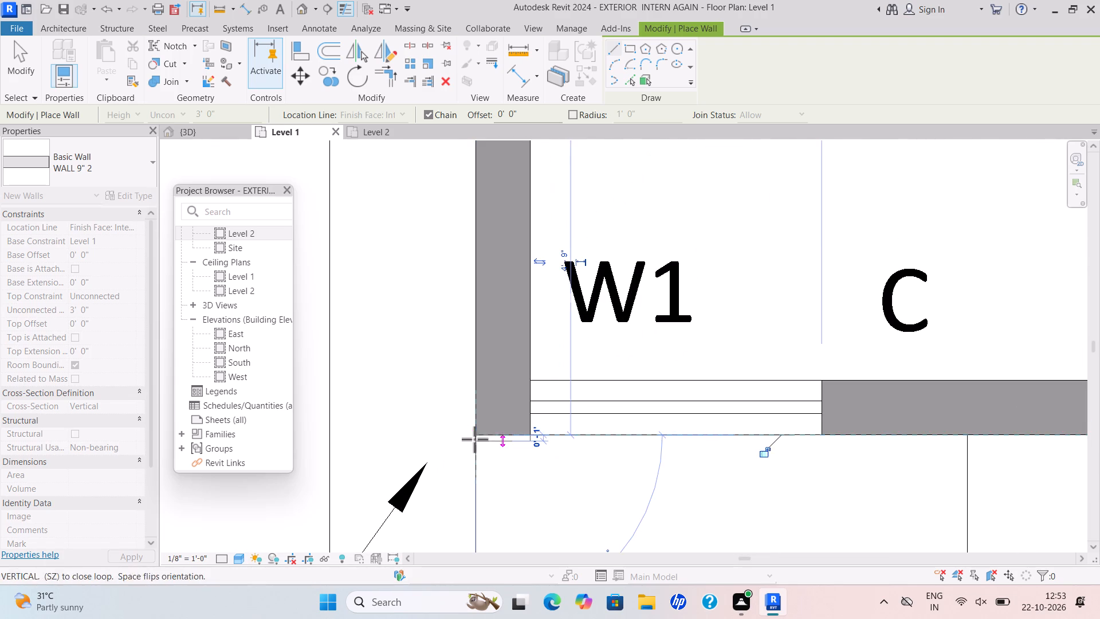
{"action": "left_click", "coordinate": [824, 430]}
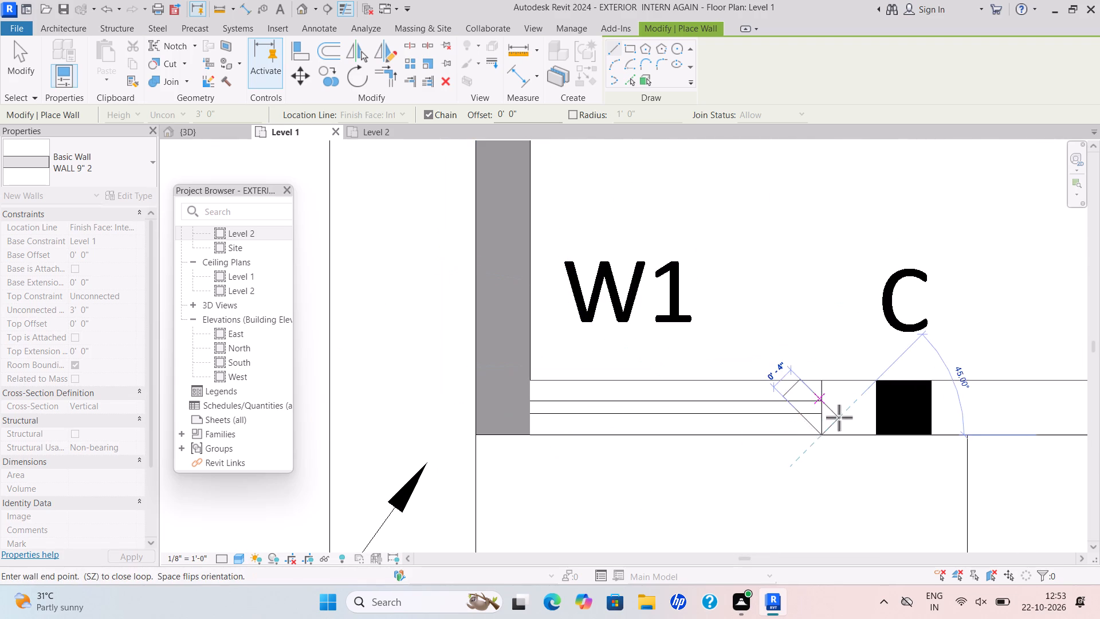
{"action": "key", "text": "Escape"}
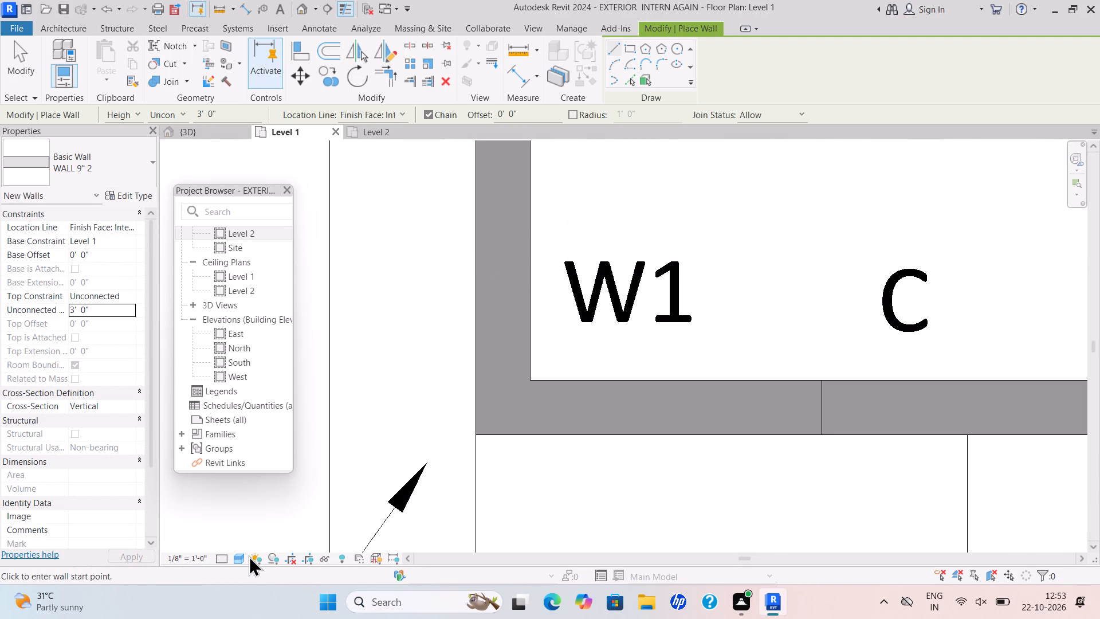
Draw the 3' high WALL 9" 2 wall around the W1 corner window of the 15'-0"X13'-0" bedroom, from wall end to wall end.
{"action": "scroll", "coordinate": [639, 361], "scroll_direction": "down", "scroll_amount": 12}
{"action": "middle_click_drag", "start_coordinate": [645, 359], "coordinate": [616, 389]}
{"action": "middle_click_drag", "start_coordinate": [599, 371], "coordinate": [577, 412]}
{"action": "scroll", "coordinate": [608, 305], "scroll_direction": "down", "scroll_amount": 5}
{"action": "middle_click_drag", "start_coordinate": [604, 311], "coordinate": [557, 352]}
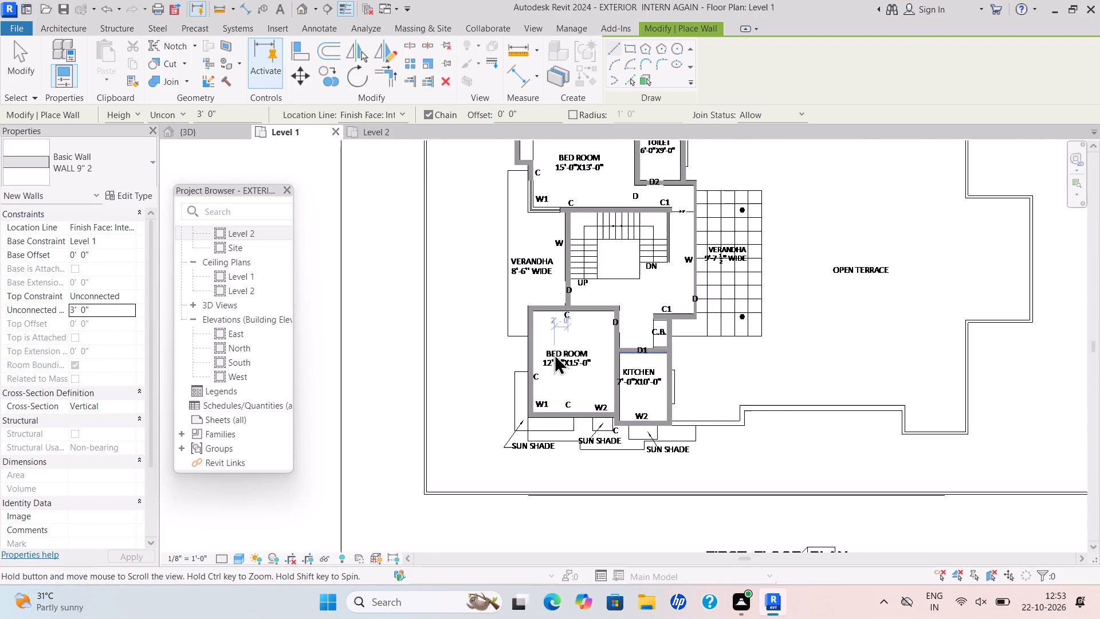
{"action": "middle_click_drag", "start_coordinate": [525, 183], "coordinate": [529, 254]}
{"action": "scroll", "coordinate": [523, 241], "scroll_direction": "up", "scroll_amount": 13}
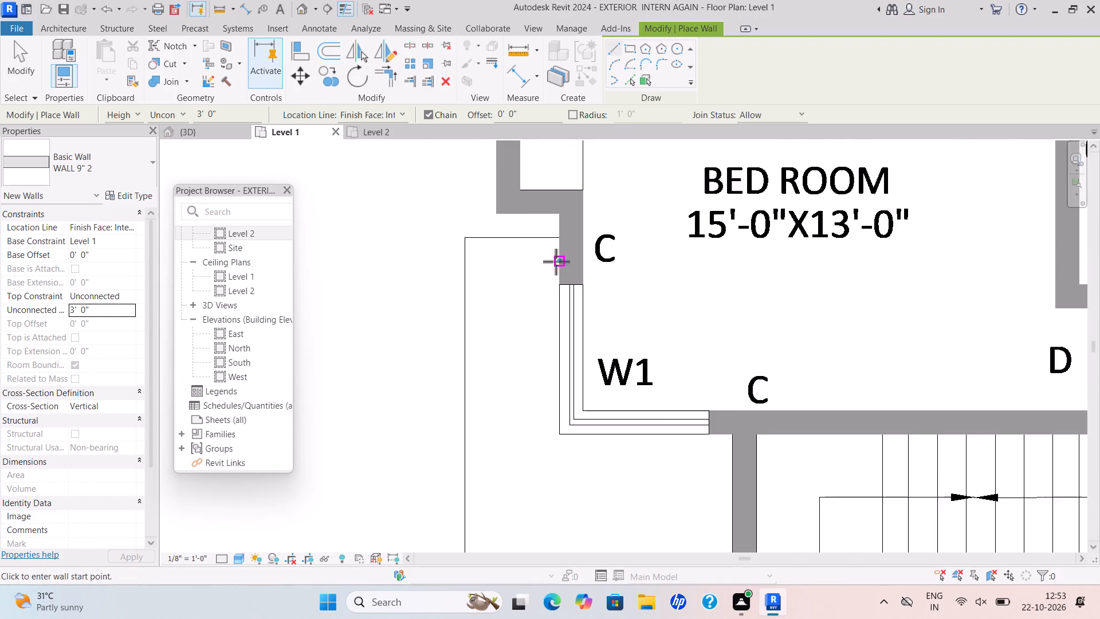
{"action": "scroll", "coordinate": [556, 261], "scroll_direction": "up", "scroll_amount": 4}
{"action": "left_click", "coordinate": [565, 314]}
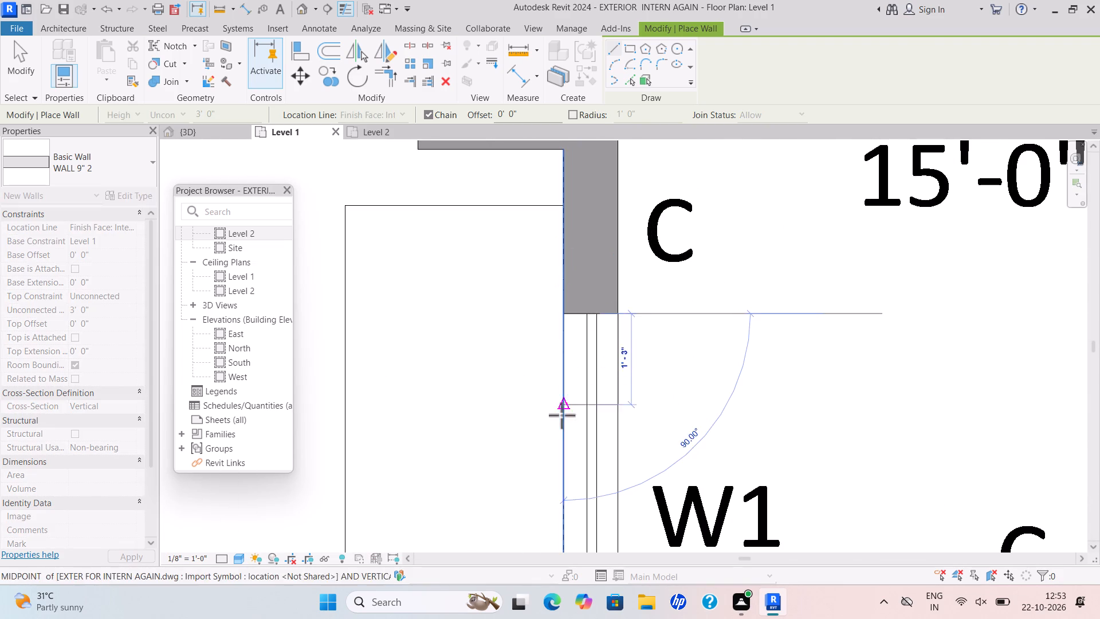
{"action": "scroll", "coordinate": [553, 473], "scroll_direction": "down", "scroll_amount": 4}
{"action": "middle_click_drag", "start_coordinate": [599, 470], "coordinate": [555, 219]}
{"action": "scroll", "coordinate": [536, 331], "scroll_direction": "up", "scroll_amount": 8}
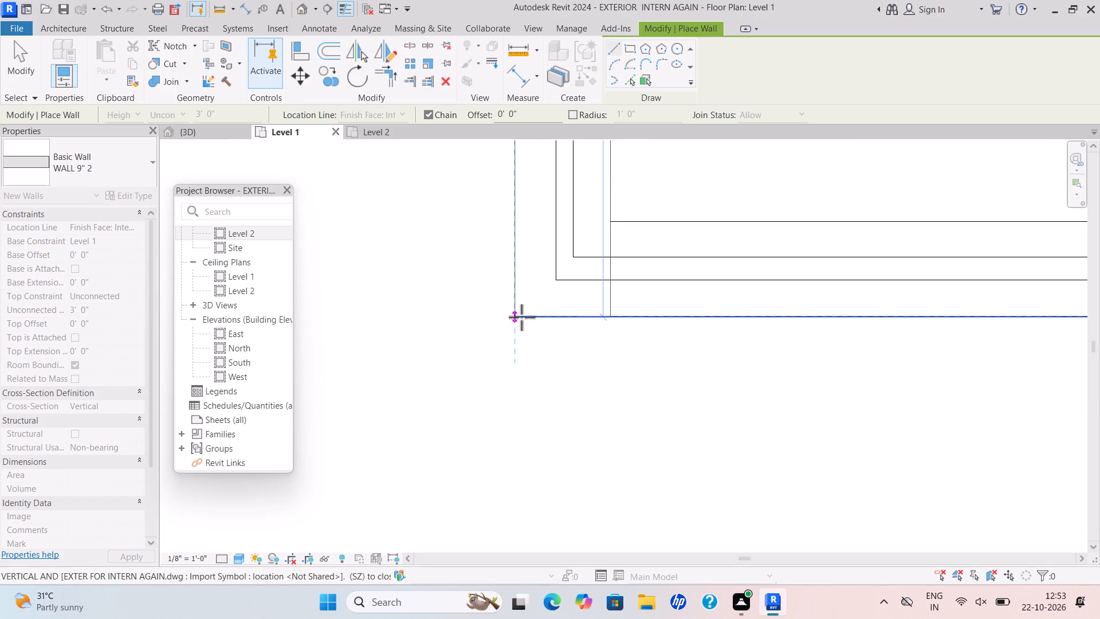
{"action": "left_click", "coordinate": [516, 319]}
{"action": "scroll", "coordinate": [865, 283], "scroll_direction": "down", "scroll_amount": 3}
{"action": "middle_click_drag", "start_coordinate": [866, 283], "coordinate": [858, 281]}
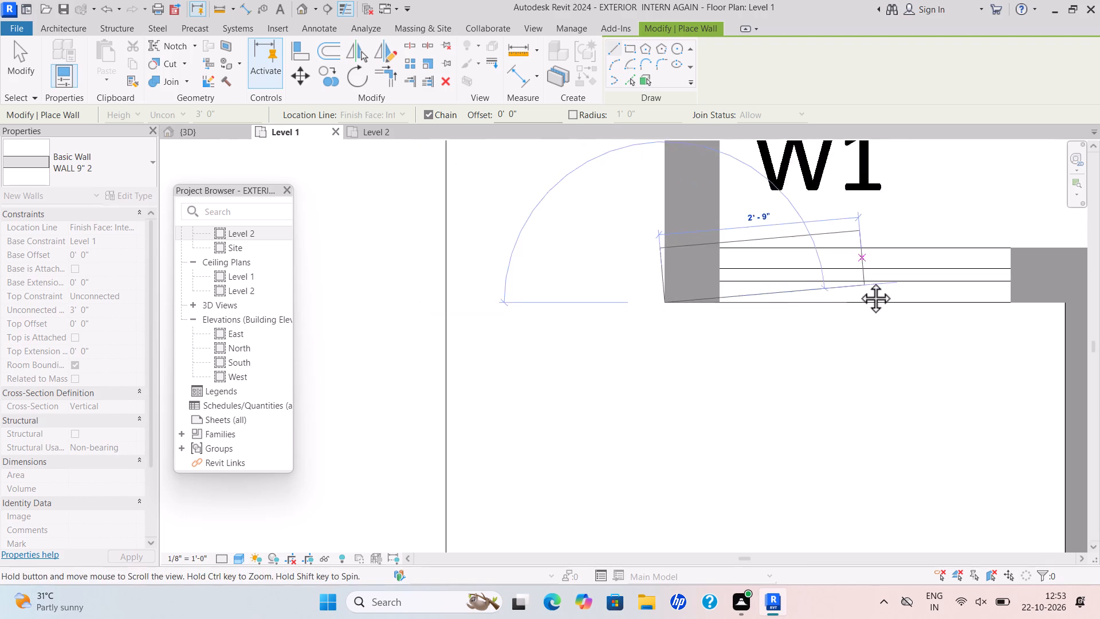
{"action": "scroll", "coordinate": [858, 281], "scroll_direction": "down", "scroll_amount": 2}
{"action": "middle_click_drag", "start_coordinate": [858, 281], "coordinate": [573, 272]}
{"action": "left_click", "coordinate": [697, 286]}
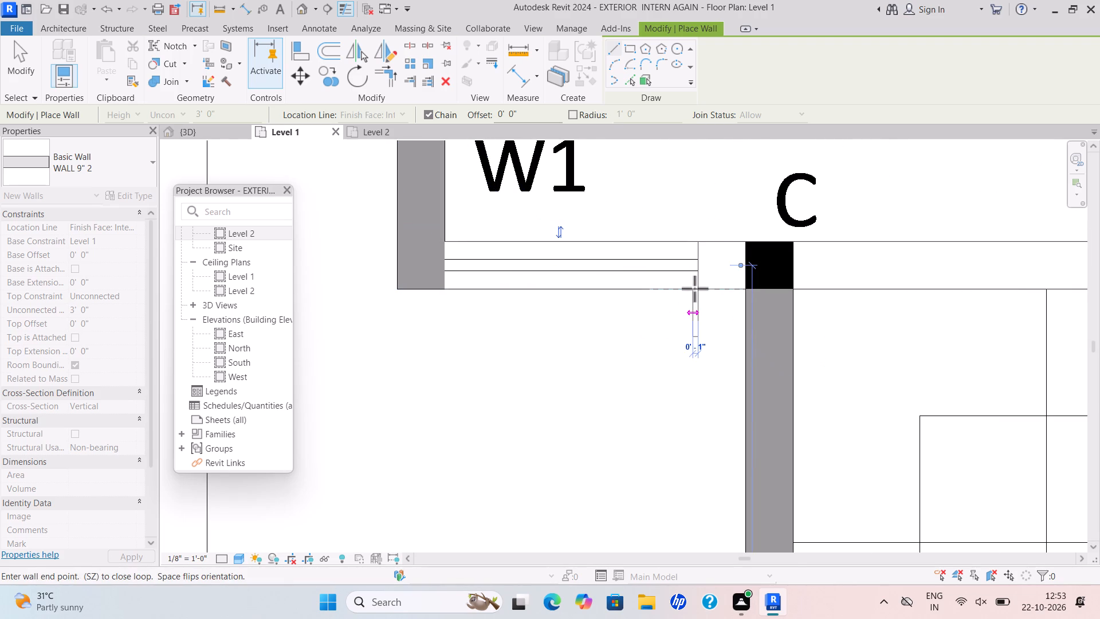
{"action": "key", "text": "Escape"}
Examine the first floor's walls and the low W1 corner walls in plan and 3D, ending on the Level 1 floor plan.
{"action": "scroll", "coordinate": [692, 308], "scroll_direction": "down", "scroll_amount": 6}
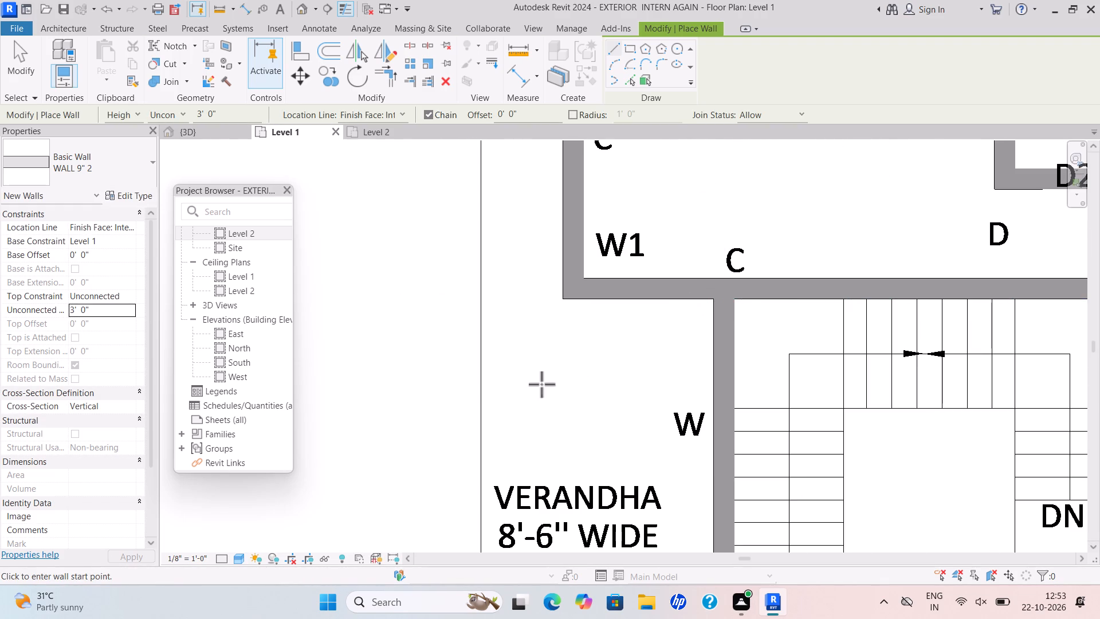
{"action": "scroll", "coordinate": [729, 271], "scroll_direction": "down", "scroll_amount": 12}
{"action": "scroll", "coordinate": [736, 350], "scroll_direction": "down", "scroll_amount": 3}
{"action": "middle_click_drag", "start_coordinate": [725, 346], "coordinate": [697, 328]}
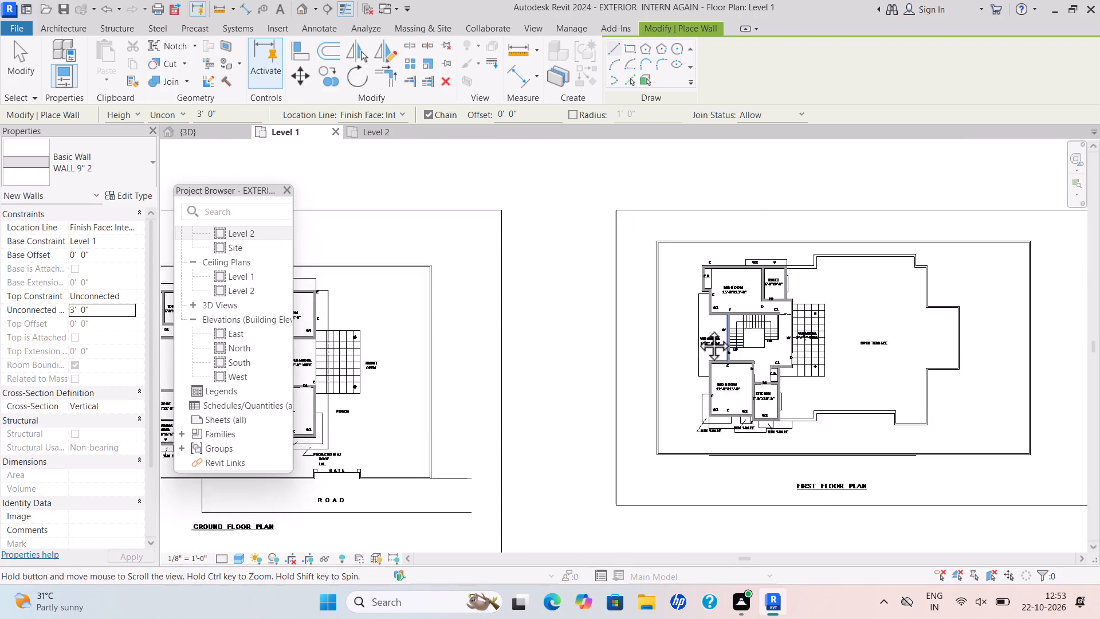
{"action": "scroll", "coordinate": [697, 328], "scroll_direction": "down", "scroll_amount": 1}
{"action": "middle_click_drag", "start_coordinate": [697, 328], "coordinate": [675, 318]}
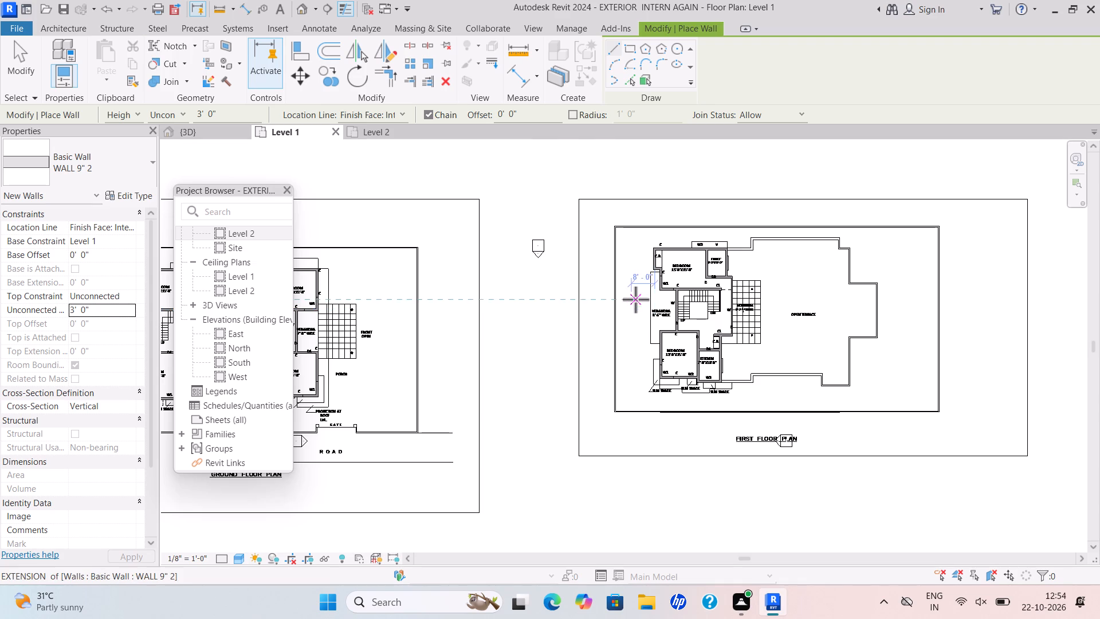
{"action": "scroll", "coordinate": [584, 399], "scroll_direction": "up", "scroll_amount": 2}
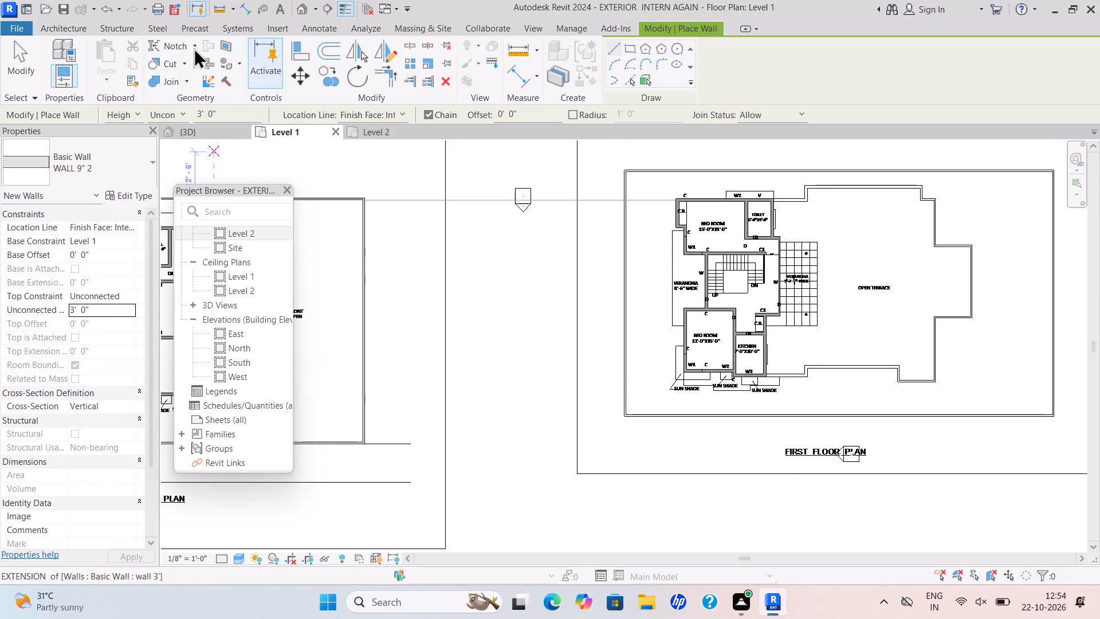
{"action": "left_click", "coordinate": [214, 135]}
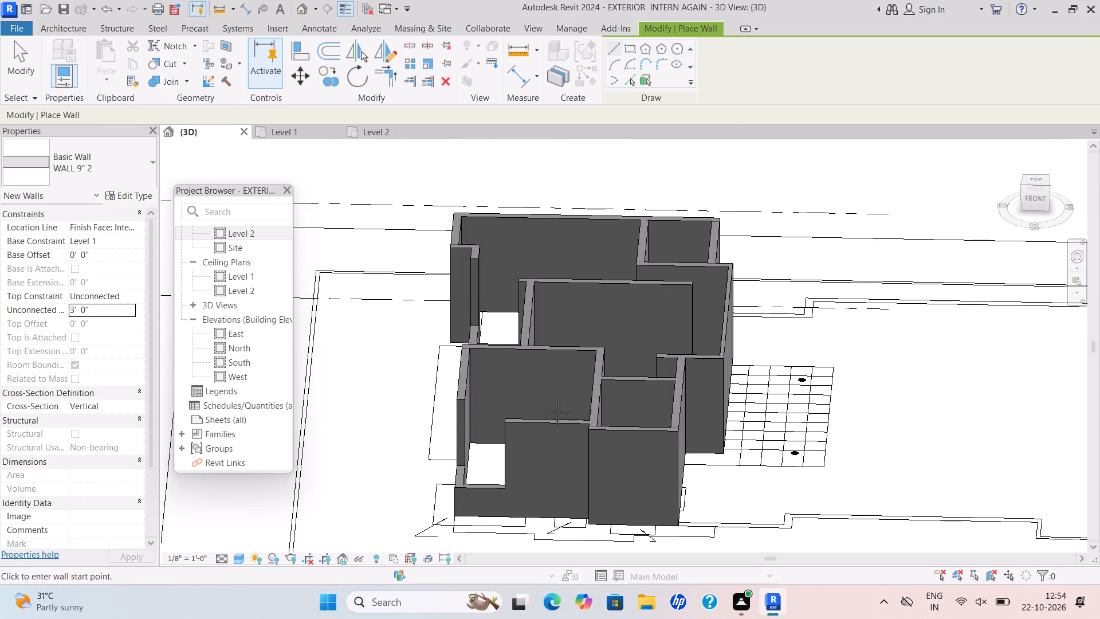
{"action": "left_click", "coordinate": [308, 143]}
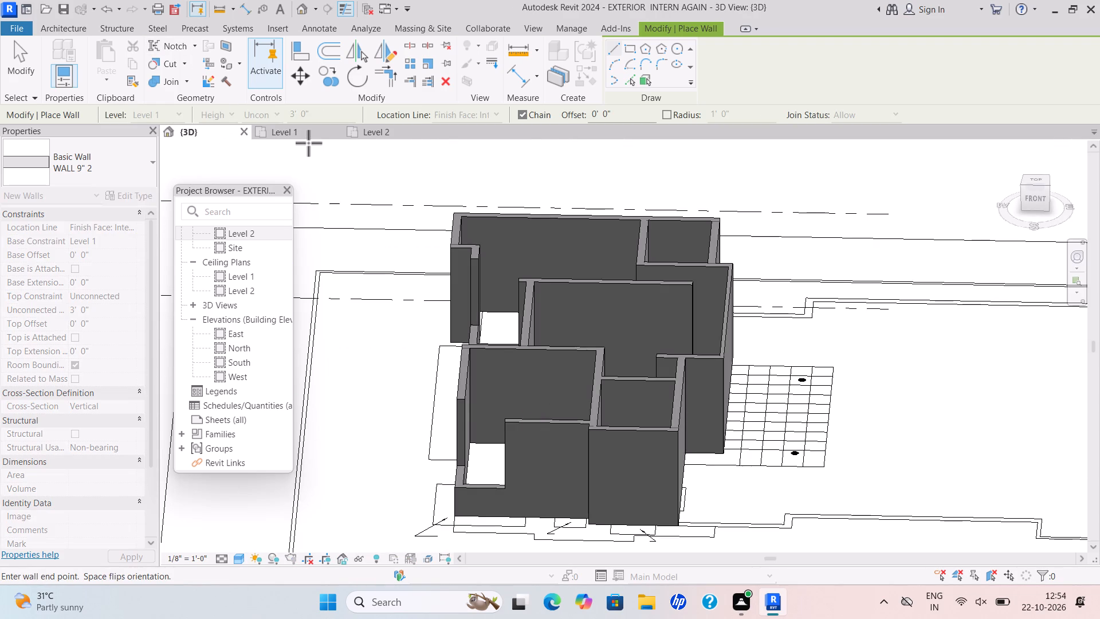
{"action": "left_click", "coordinate": [304, 134]}
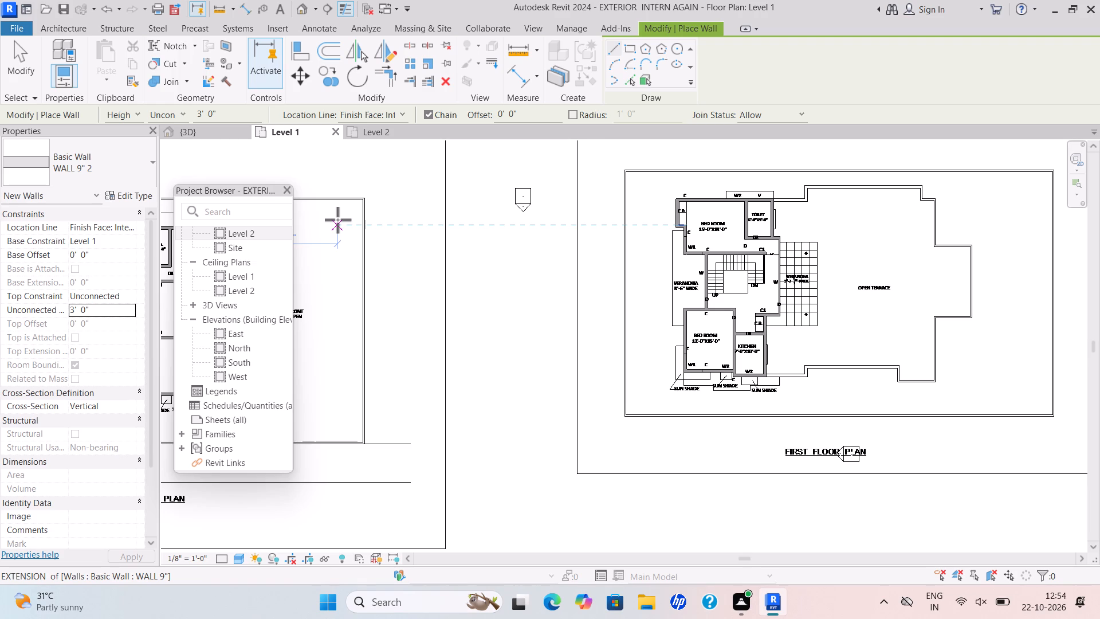
{"action": "scroll", "coordinate": [337, 220], "scroll_direction": "up", "scroll_amount": 1}
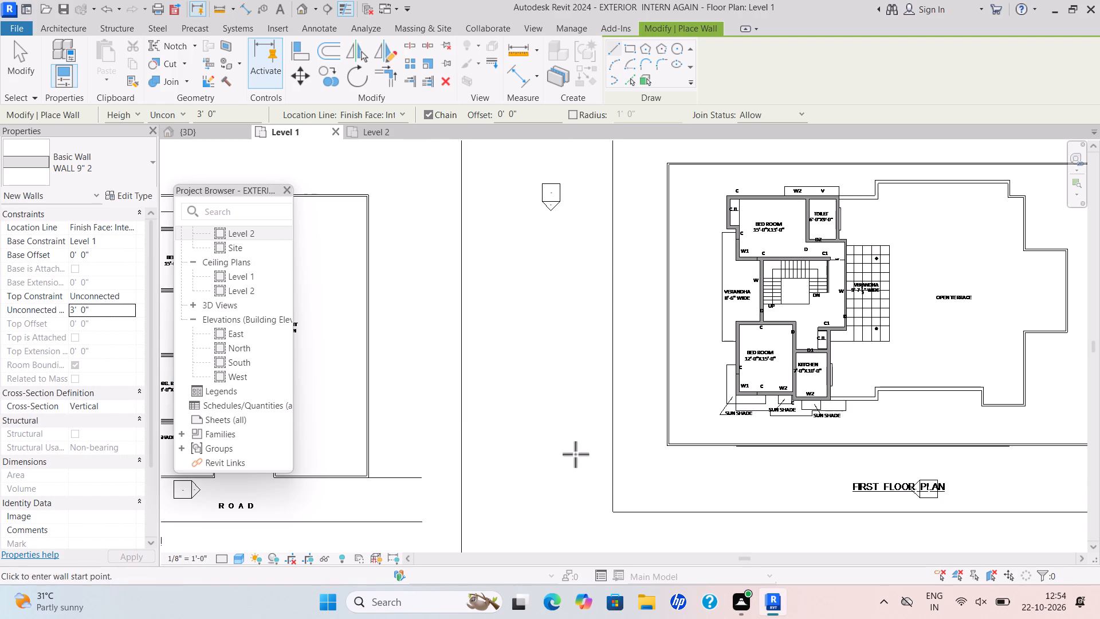
Switch to the Level 2 floor plan with the wall command still active.
{"action": "left_click", "coordinate": [378, 131]}
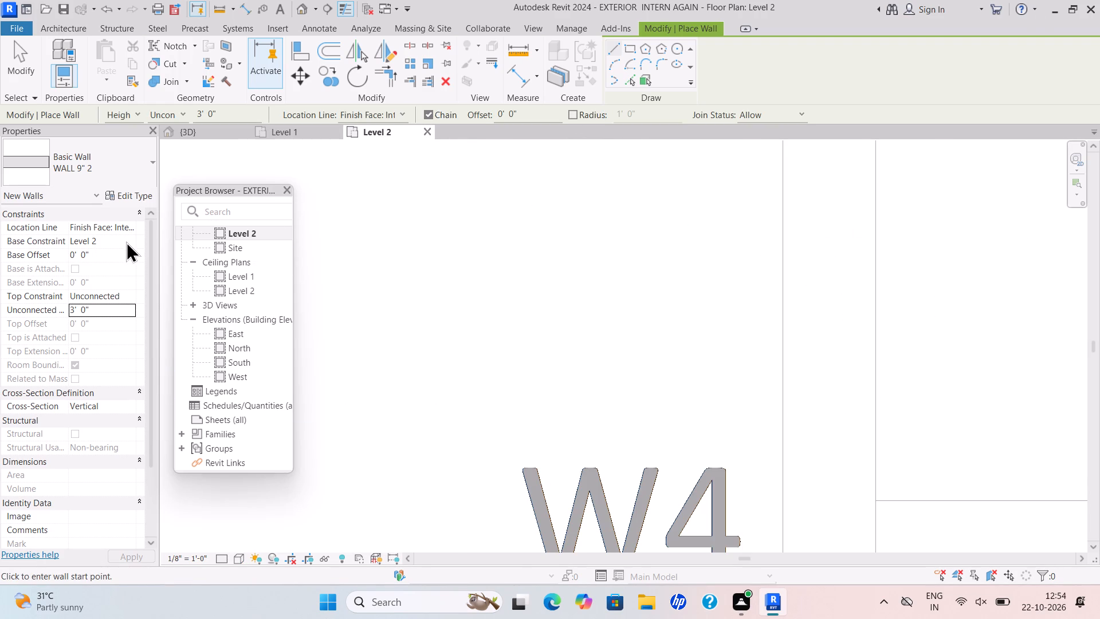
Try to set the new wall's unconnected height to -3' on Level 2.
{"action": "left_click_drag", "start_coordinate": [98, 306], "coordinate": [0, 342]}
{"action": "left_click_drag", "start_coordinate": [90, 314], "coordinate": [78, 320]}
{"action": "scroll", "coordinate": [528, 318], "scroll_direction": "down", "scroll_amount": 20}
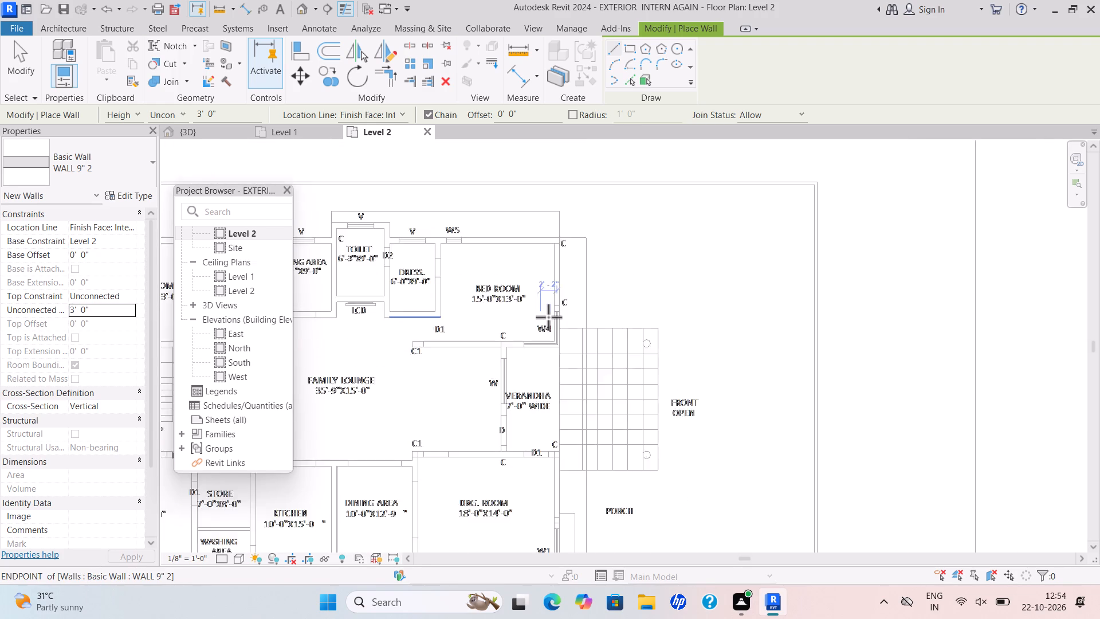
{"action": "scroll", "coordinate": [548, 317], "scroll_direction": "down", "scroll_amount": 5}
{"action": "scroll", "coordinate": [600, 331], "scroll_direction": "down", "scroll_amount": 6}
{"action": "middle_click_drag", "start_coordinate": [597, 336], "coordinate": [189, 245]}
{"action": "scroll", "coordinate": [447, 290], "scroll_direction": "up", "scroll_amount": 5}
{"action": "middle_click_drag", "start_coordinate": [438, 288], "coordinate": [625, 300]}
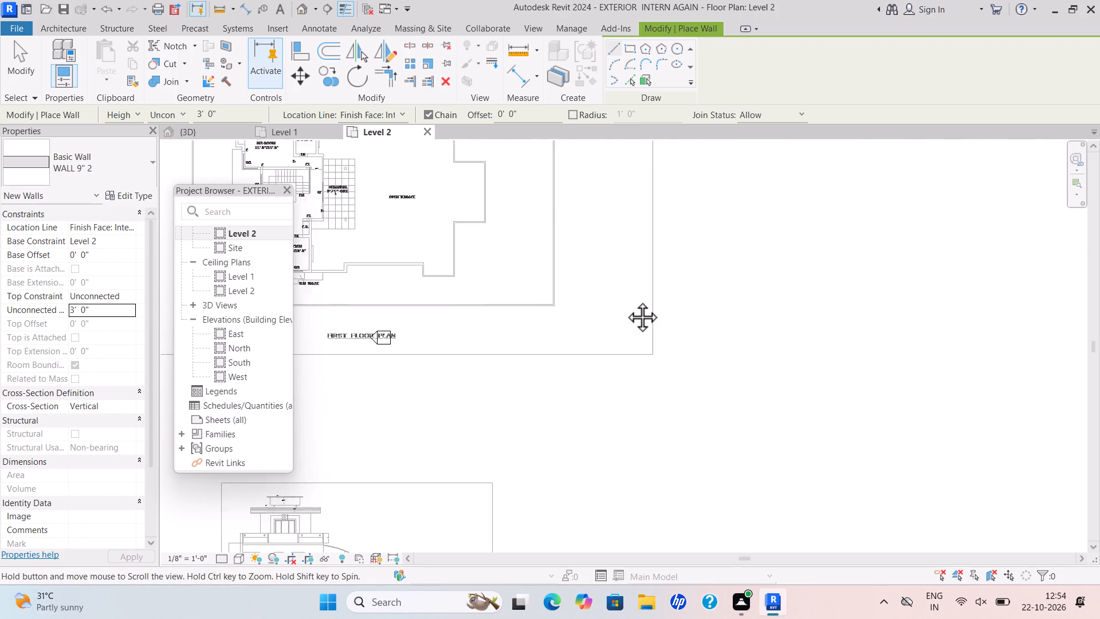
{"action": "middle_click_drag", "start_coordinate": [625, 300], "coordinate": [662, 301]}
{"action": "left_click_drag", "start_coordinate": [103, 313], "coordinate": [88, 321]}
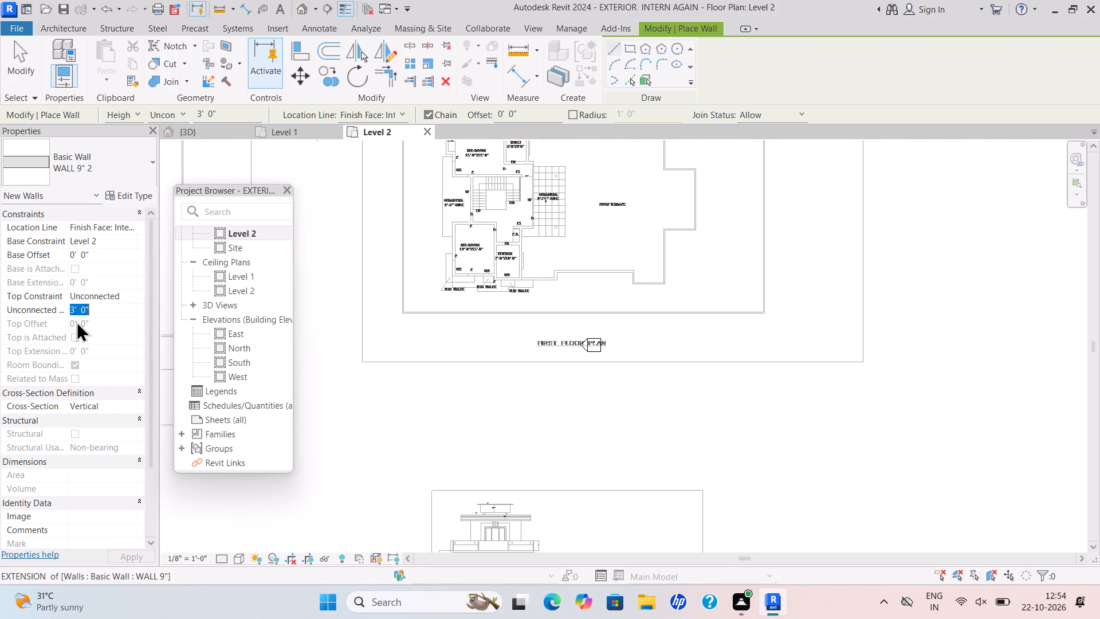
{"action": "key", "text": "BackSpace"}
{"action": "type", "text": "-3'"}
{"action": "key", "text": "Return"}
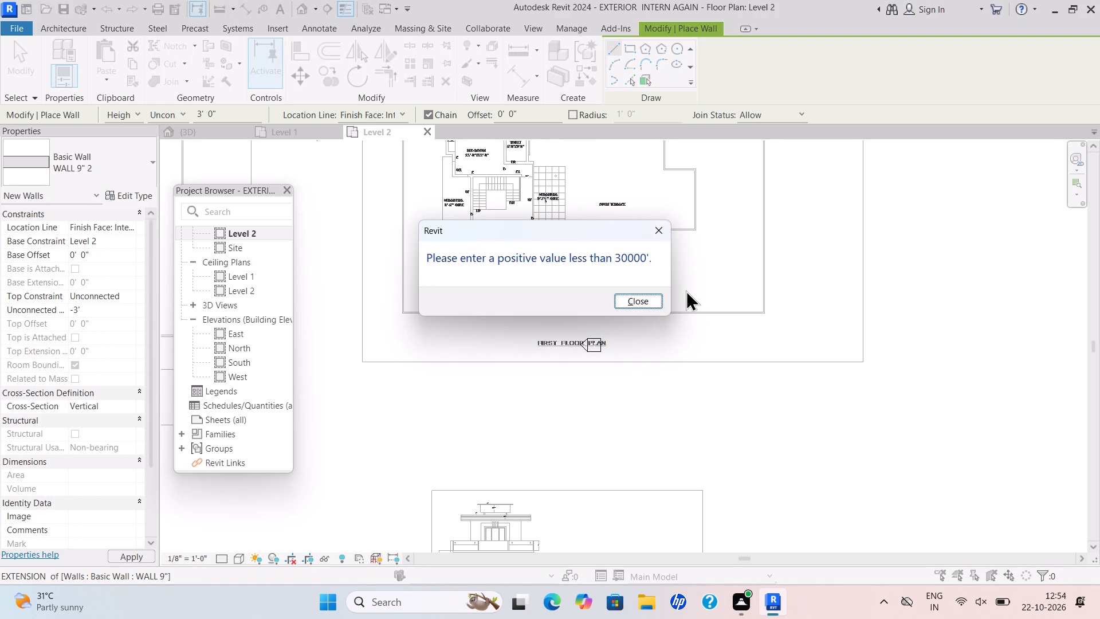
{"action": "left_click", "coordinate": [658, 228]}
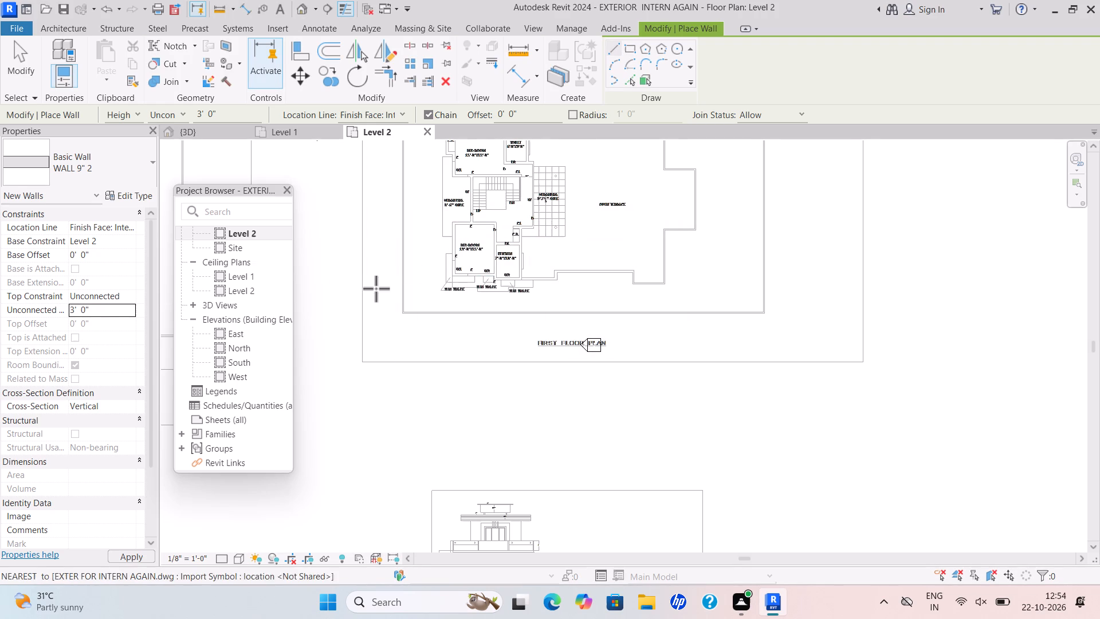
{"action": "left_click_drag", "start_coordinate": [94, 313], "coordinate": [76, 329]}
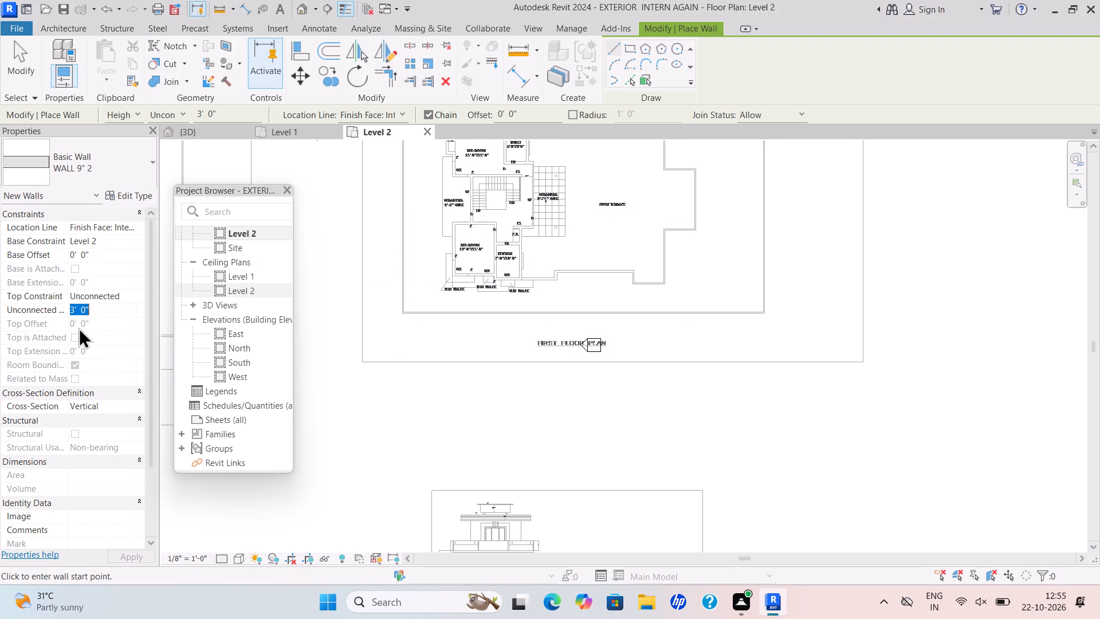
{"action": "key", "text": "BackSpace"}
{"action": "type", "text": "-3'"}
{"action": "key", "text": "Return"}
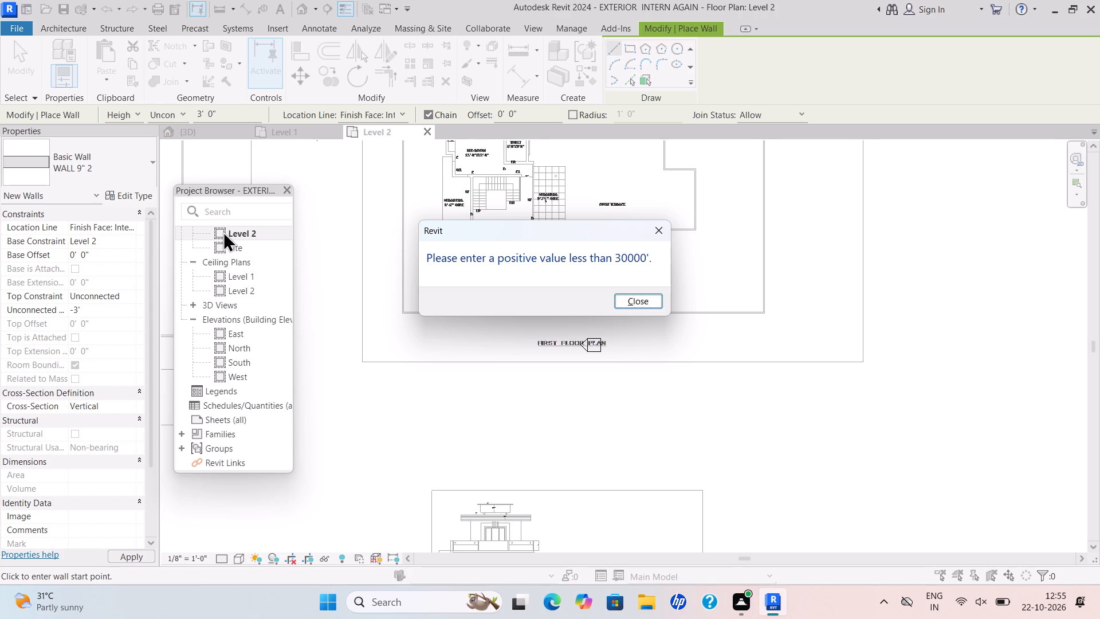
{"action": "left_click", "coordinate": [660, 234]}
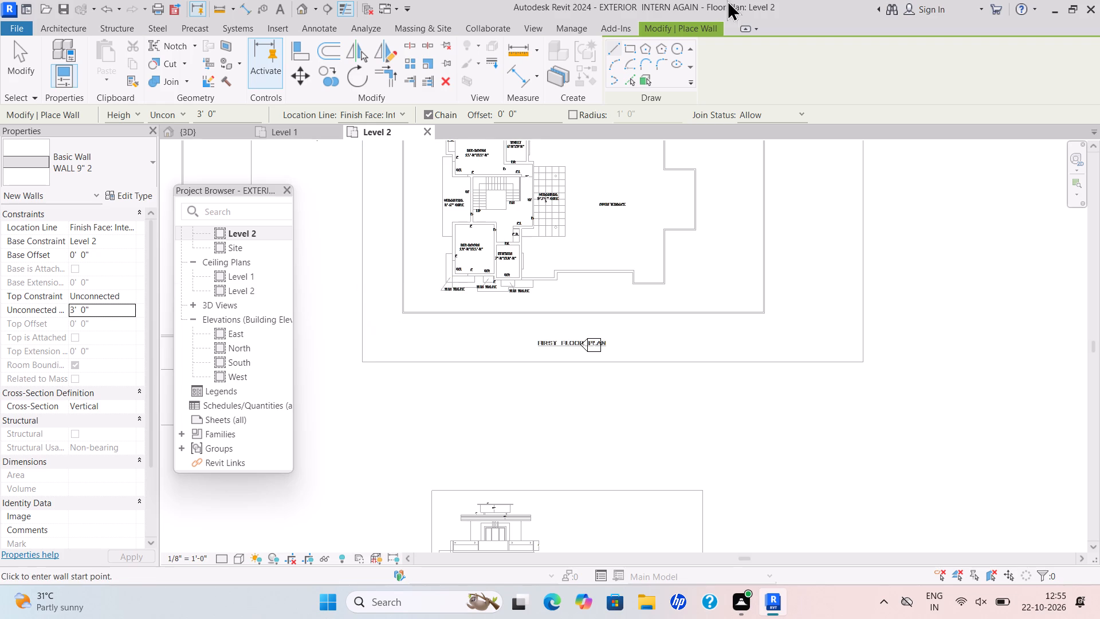
Set the base offset of the new WALL 9" 2 wall to -3' from Level 2.
{"action": "scroll", "coordinate": [584, 304], "scroll_direction": "up", "scroll_amount": 11}
{"action": "middle_click_drag", "start_coordinate": [455, 249], "coordinate": [697, 446]}
{"action": "scroll", "coordinate": [697, 446], "scroll_direction": "down", "scroll_amount": 2}
{"action": "middle_click_drag", "start_coordinate": [704, 353], "coordinate": [549, 536]}
{"action": "scroll", "coordinate": [685, 375], "scroll_direction": "down", "scroll_amount": 2}
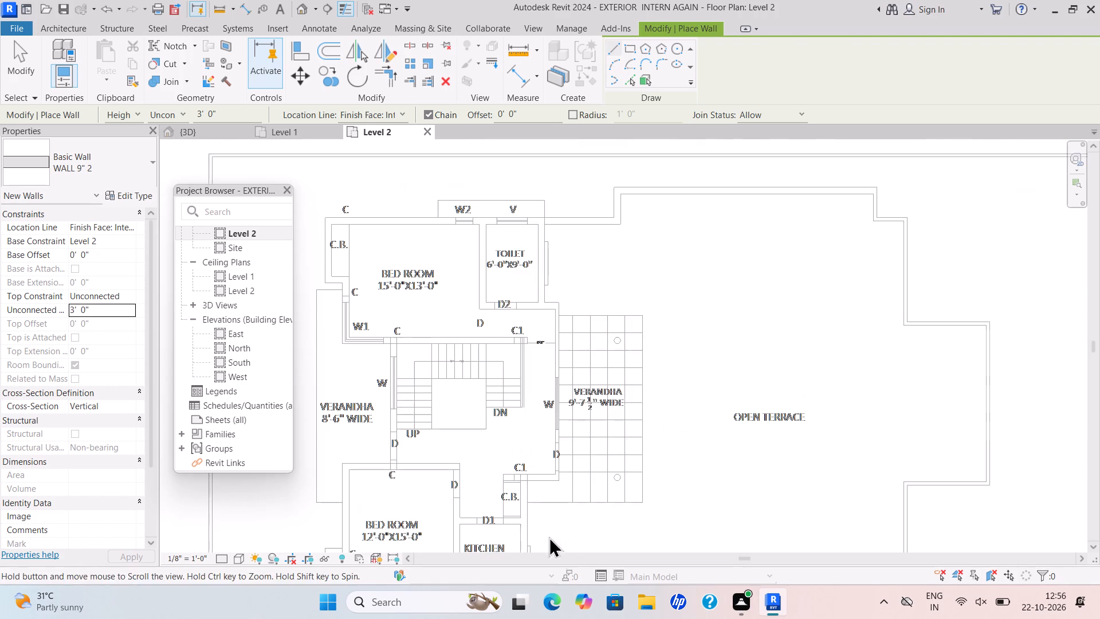
{"action": "scroll", "coordinate": [564, 382], "scroll_direction": "up", "scroll_amount": 1}
{"action": "middle_click_drag", "start_coordinate": [473, 339], "coordinate": [551, 276]}
{"action": "scroll", "coordinate": [522, 297], "scroll_direction": "down", "scroll_amount": 1}
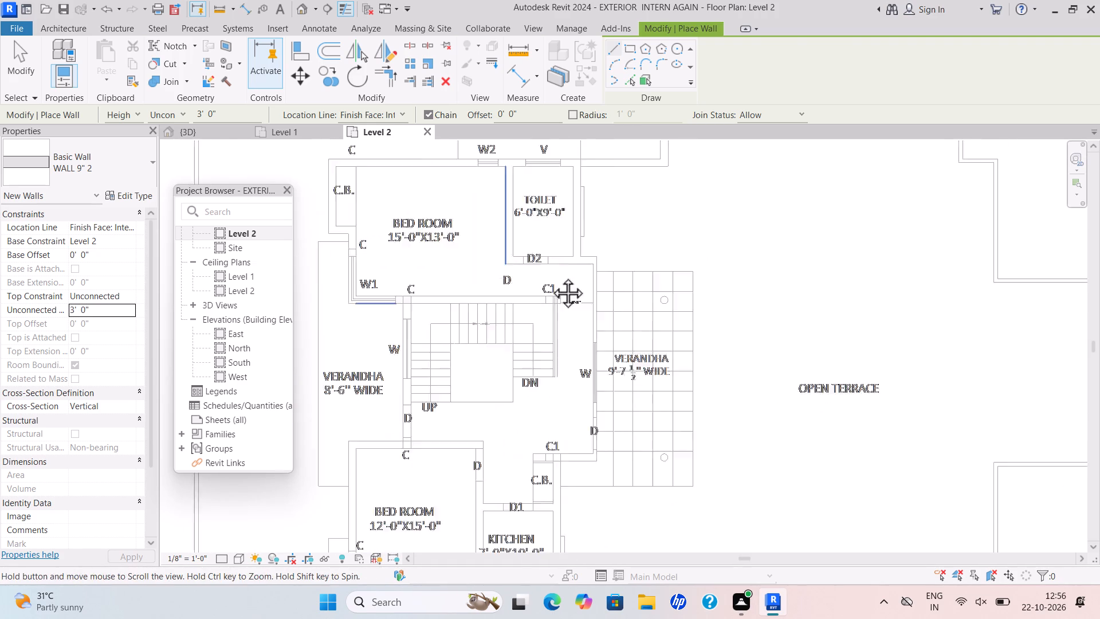
{"action": "middle_click_drag", "start_coordinate": [551, 276], "coordinate": [552, 275]}
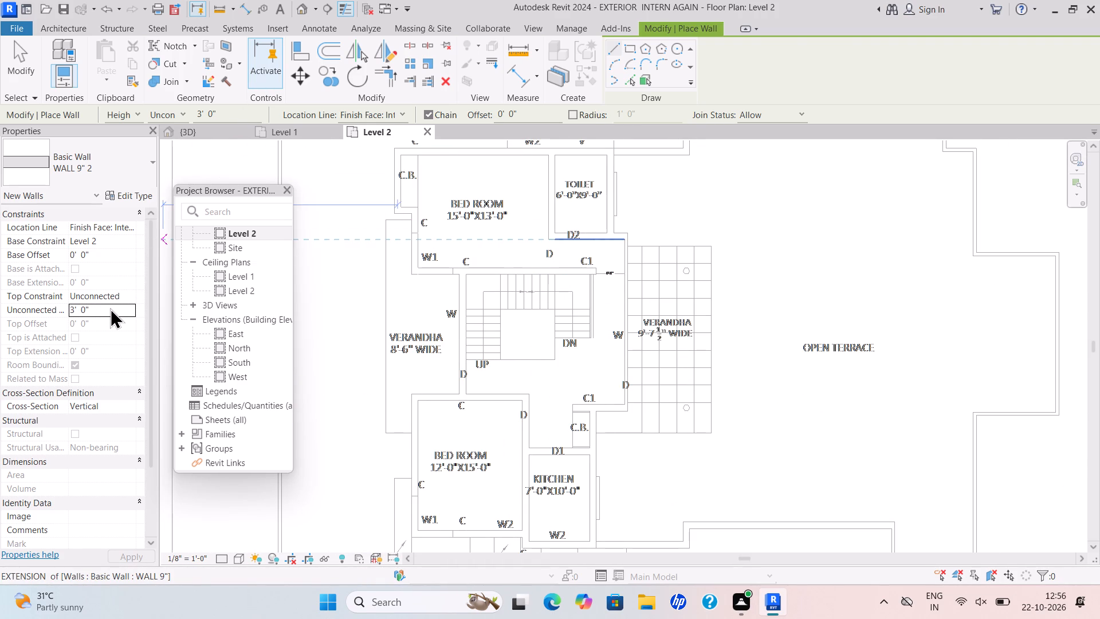
{"action": "left_click", "coordinate": [96, 253]}
{"action": "left_click", "coordinate": [120, 258]}
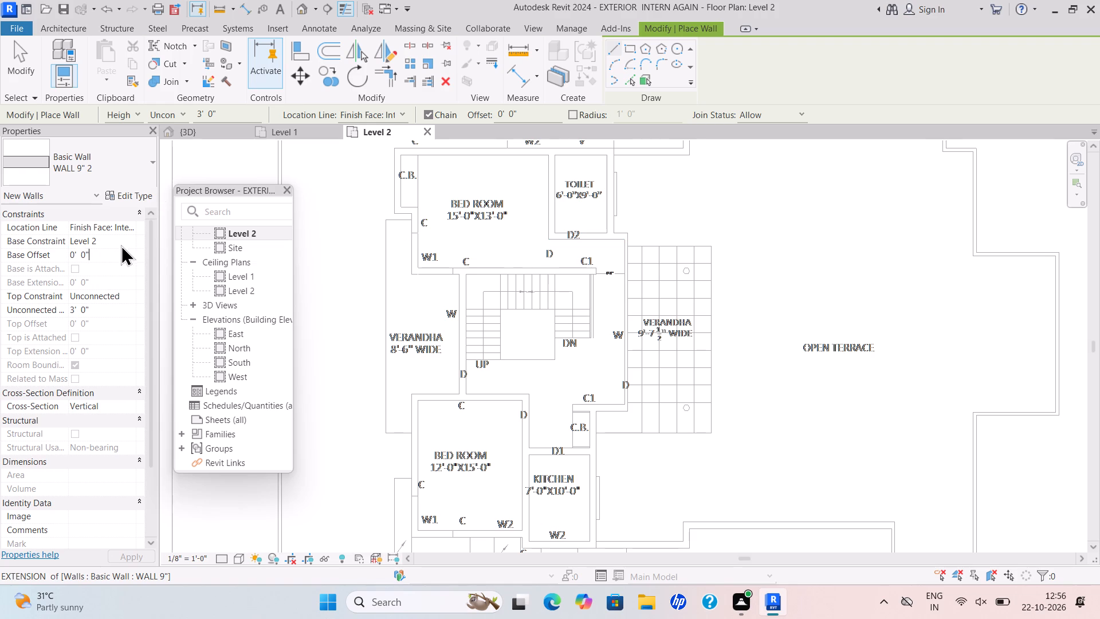
{"action": "left_click_drag", "start_coordinate": [121, 247], "coordinate": [123, 252]}
{"action": "left_click", "coordinate": [126, 250]}
{"action": "key", "text": "BackSpace"}
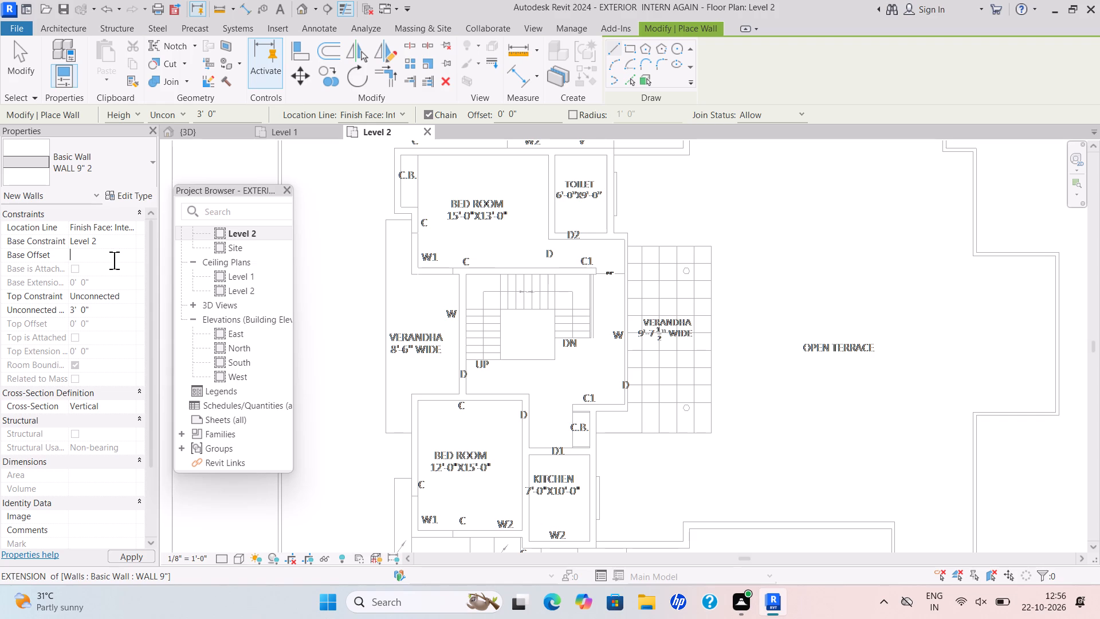
{"action": "type", "text": "-3'"}
{"action": "key", "text": "Return"}
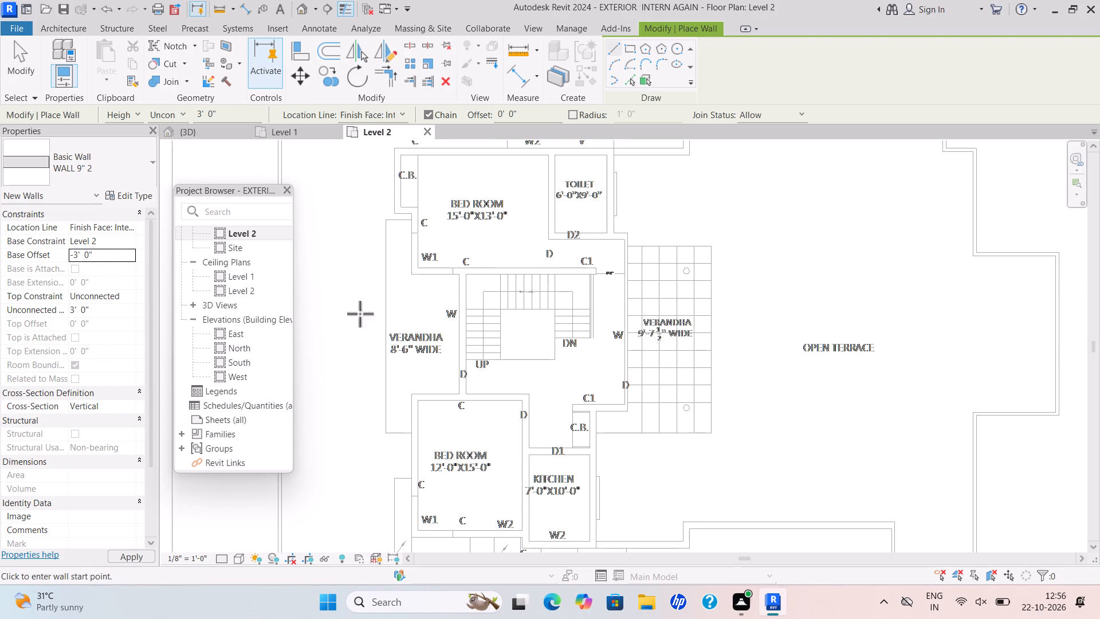
Draw the 3' high WALL 9" 2 wall on Level 2 around the W1 corner window of the 12'-0"X15'-0" bedroom.
{"action": "scroll", "coordinate": [517, 283], "scroll_direction": "down", "scroll_amount": 10}
{"action": "middle_click_drag", "start_coordinate": [528, 276], "coordinate": [485, 246]}
{"action": "scroll", "coordinate": [473, 366], "scroll_direction": "up", "scroll_amount": 8}
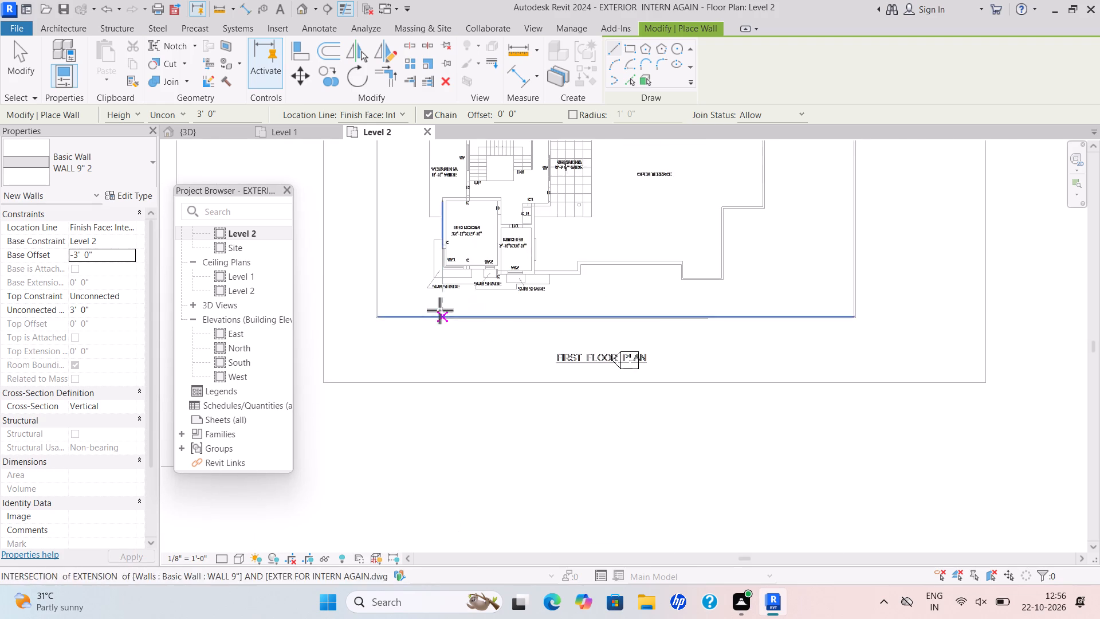
{"action": "scroll", "coordinate": [439, 310], "scroll_direction": "up", "scroll_amount": 3}
{"action": "middle_click_drag", "start_coordinate": [474, 275], "coordinate": [428, 373]}
{"action": "scroll", "coordinate": [420, 258], "scroll_direction": "up", "scroll_amount": 3}
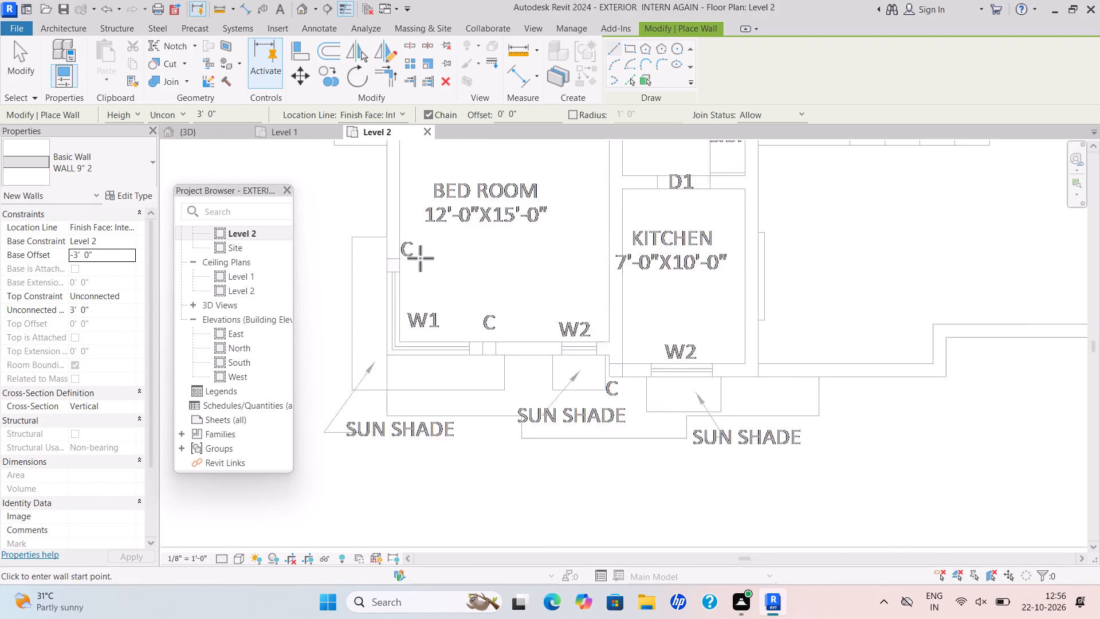
{"action": "scroll", "coordinate": [420, 258], "scroll_direction": "up", "scroll_amount": 8}
{"action": "scroll", "coordinate": [353, 291], "scroll_direction": "up", "scroll_amount": 5}
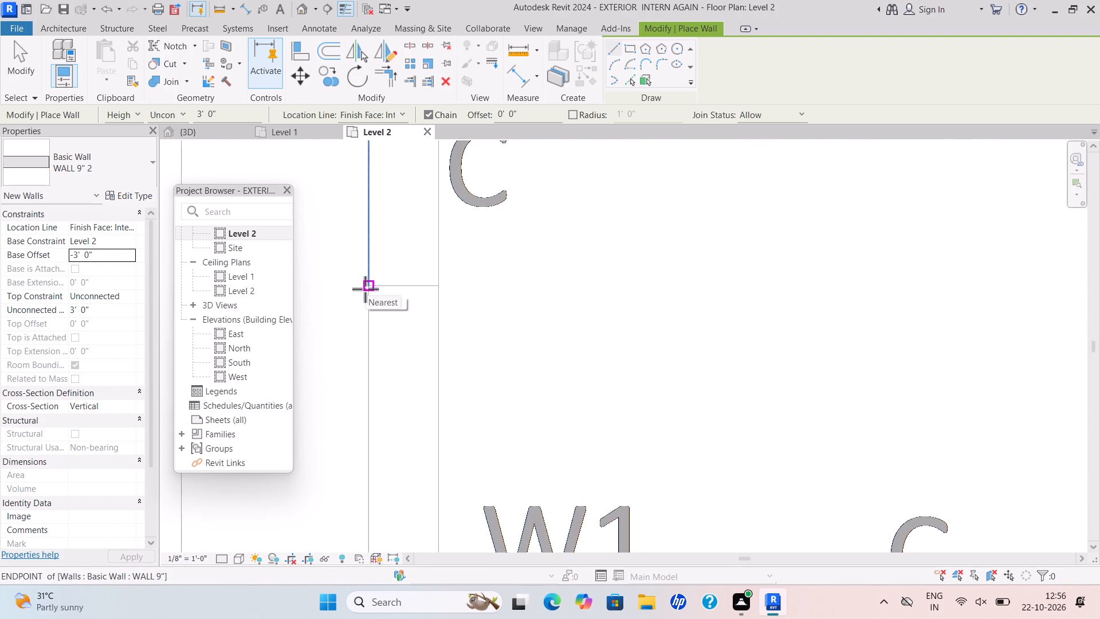
{"action": "left_click_drag", "start_coordinate": [365, 289], "coordinate": [366, 297]}
{"action": "scroll", "coordinate": [366, 489], "scroll_direction": "down", "scroll_amount": 5}
{"action": "middle_click_drag", "start_coordinate": [367, 489], "coordinate": [386, 231]}
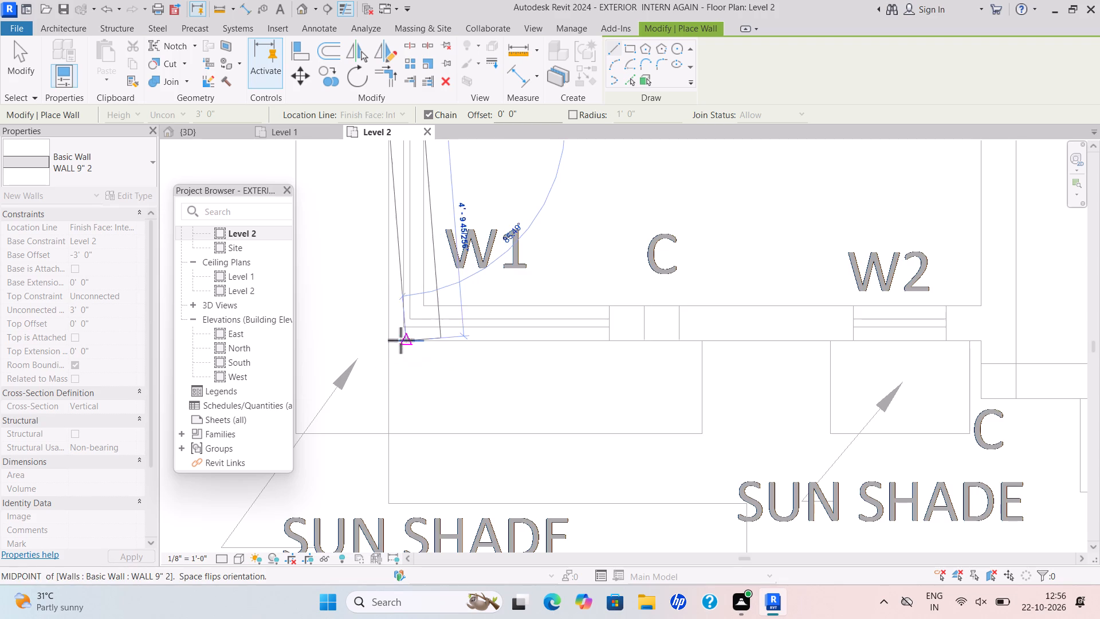
{"action": "scroll", "coordinate": [395, 339], "scroll_direction": "up", "scroll_amount": 5}
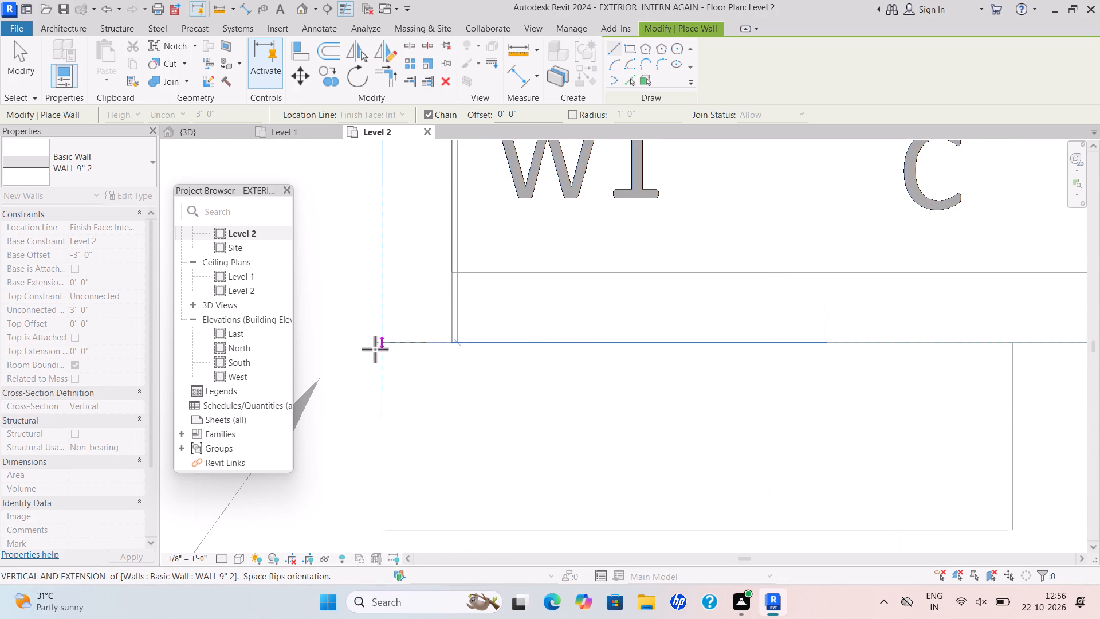
{"action": "left_click_drag", "start_coordinate": [383, 345], "coordinate": [404, 331]}
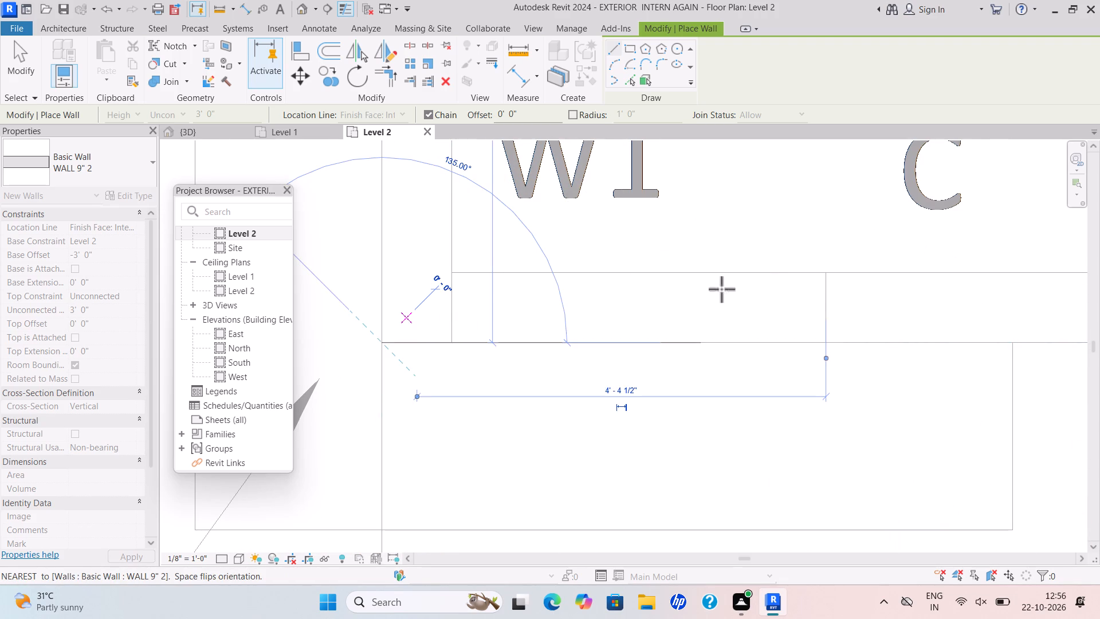
{"action": "left_click", "coordinate": [828, 345]}
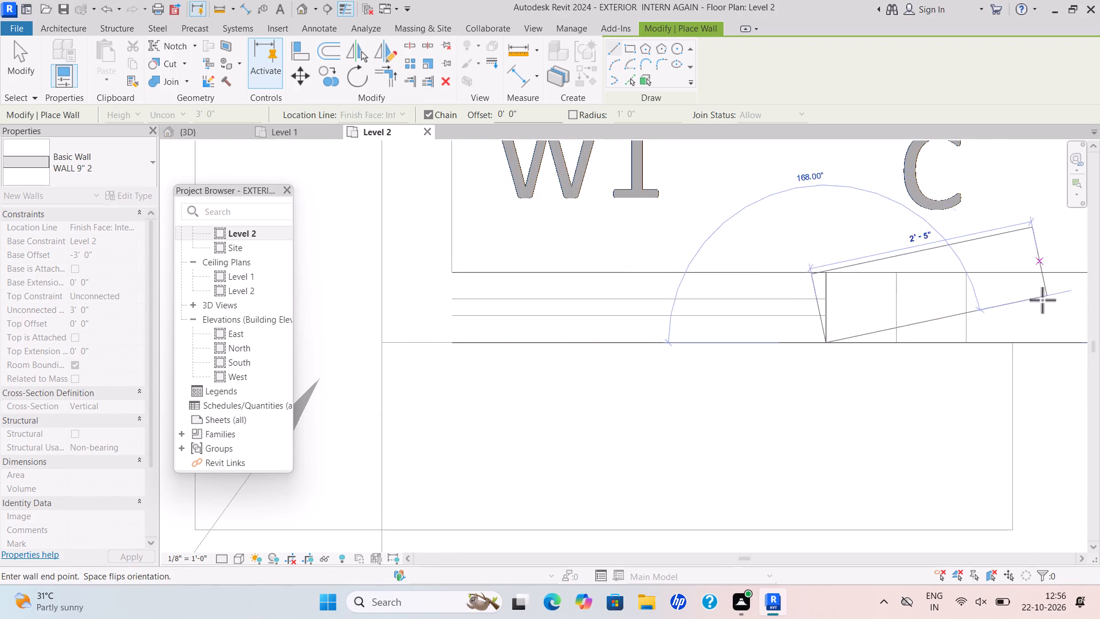
{"action": "scroll", "coordinate": [1013, 320], "scroll_direction": "down", "scroll_amount": 4}
{"action": "middle_click_drag", "start_coordinate": [995, 341], "coordinate": [765, 406]}
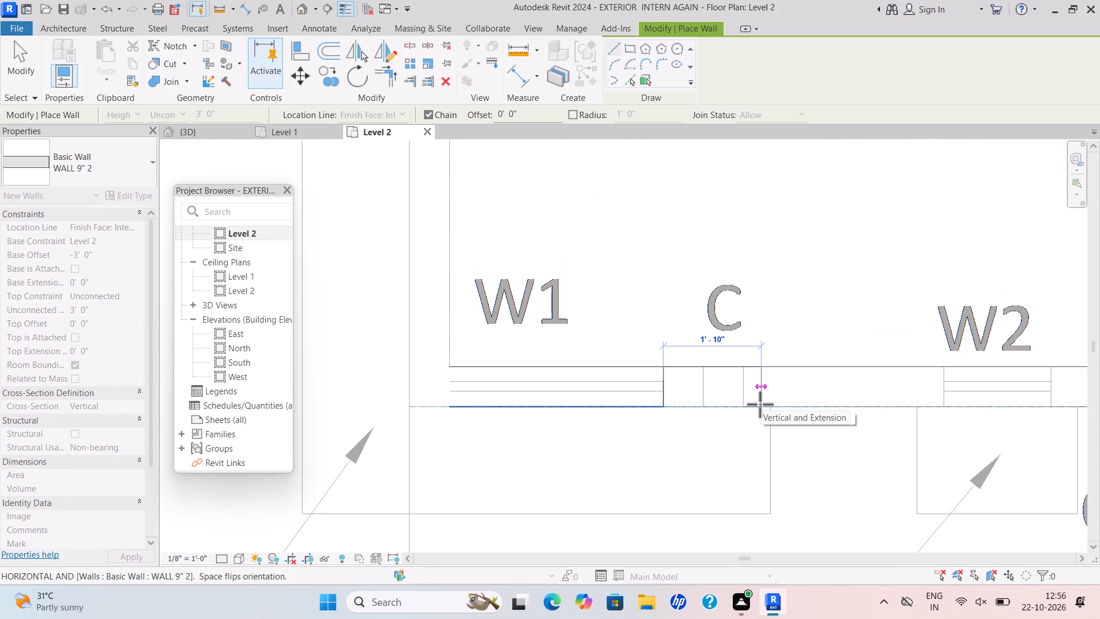
{"action": "key", "text": "Escape"}
Draw the 3' high WALL 9" 2 wall on Level 2 around the 15'-0"X13'-0" bedroom's W1 corner window, and dismiss the save reminder.
{"action": "scroll", "coordinate": [200, 85], "scroll_direction": "down", "scroll_amount": 6}
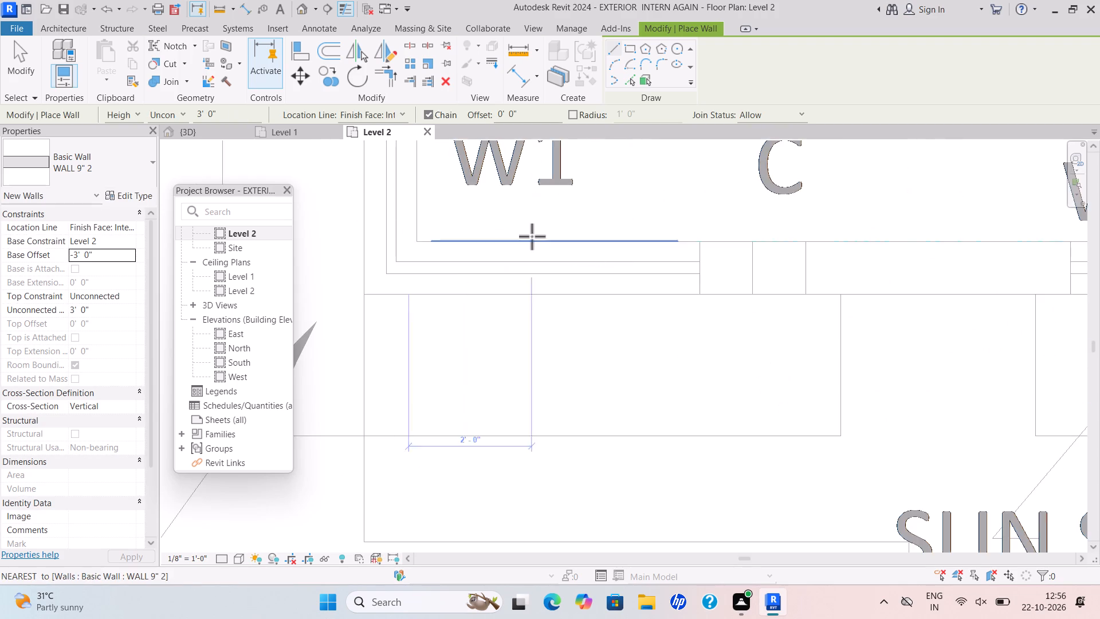
{"action": "scroll", "coordinate": [532, 236], "scroll_direction": "down", "scroll_amount": 10}
{"action": "middle_click_drag", "start_coordinate": [348, 374], "coordinate": [264, 440]}
{"action": "scroll", "coordinate": [417, 315], "scroll_direction": "down", "scroll_amount": 4}
{"action": "middle_click_drag", "start_coordinate": [406, 340], "coordinate": [370, 407]}
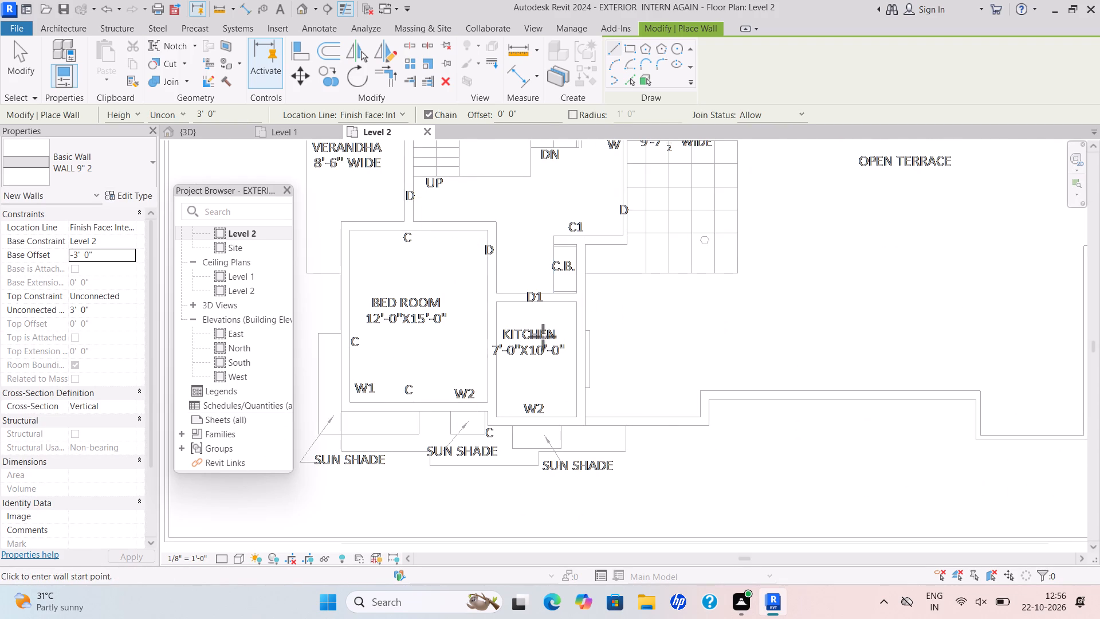
{"action": "scroll", "coordinate": [525, 326], "scroll_direction": "down", "scroll_amount": 3}
{"action": "middle_click_drag", "start_coordinate": [517, 334], "coordinate": [458, 422]}
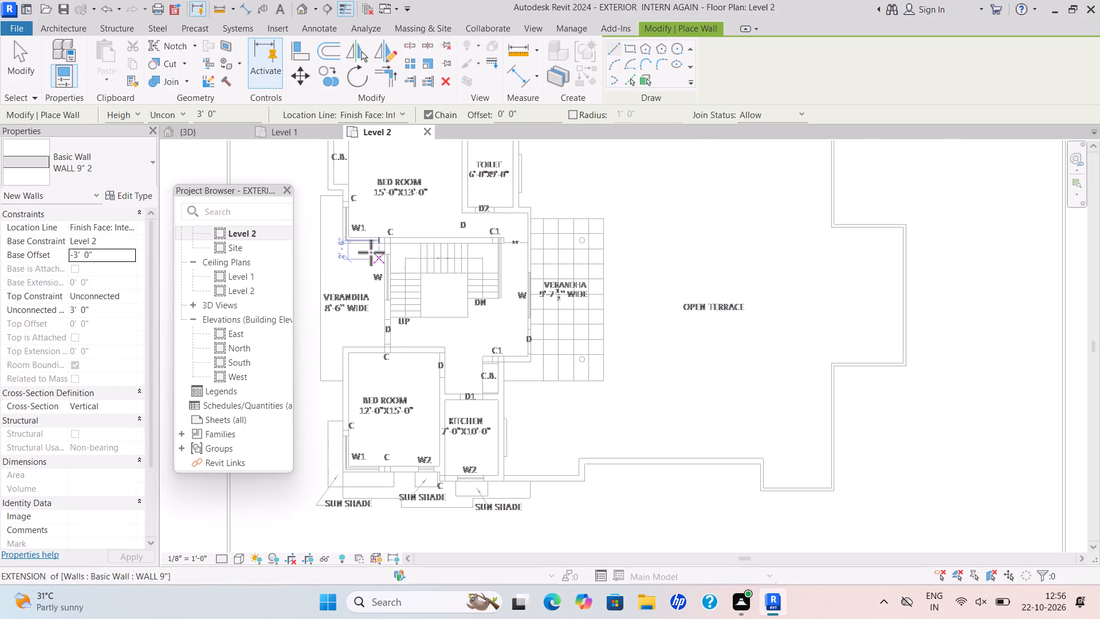
{"action": "scroll", "coordinate": [341, 201], "scroll_direction": "down", "scroll_amount": 1}
{"action": "scroll", "coordinate": [341, 201], "scroll_direction": "up", "scroll_amount": 10}
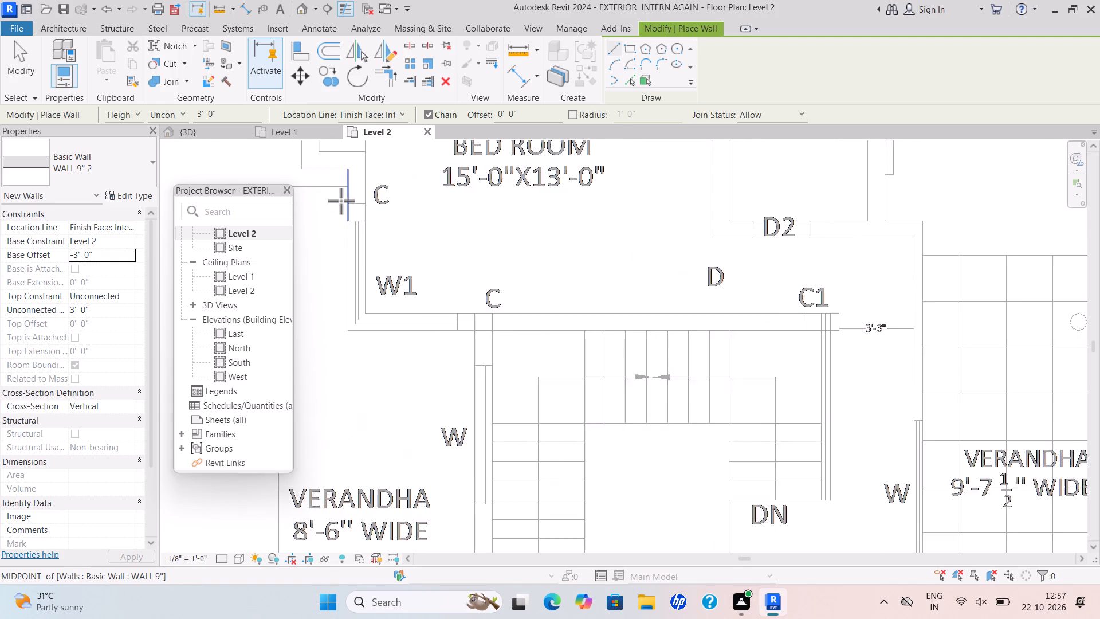
{"action": "scroll", "coordinate": [343, 201], "scroll_direction": "down", "scroll_amount": 1}
{"action": "scroll", "coordinate": [344, 201], "scroll_direction": "up", "scroll_amount": 7}
{"action": "left_click", "coordinate": [358, 254]}
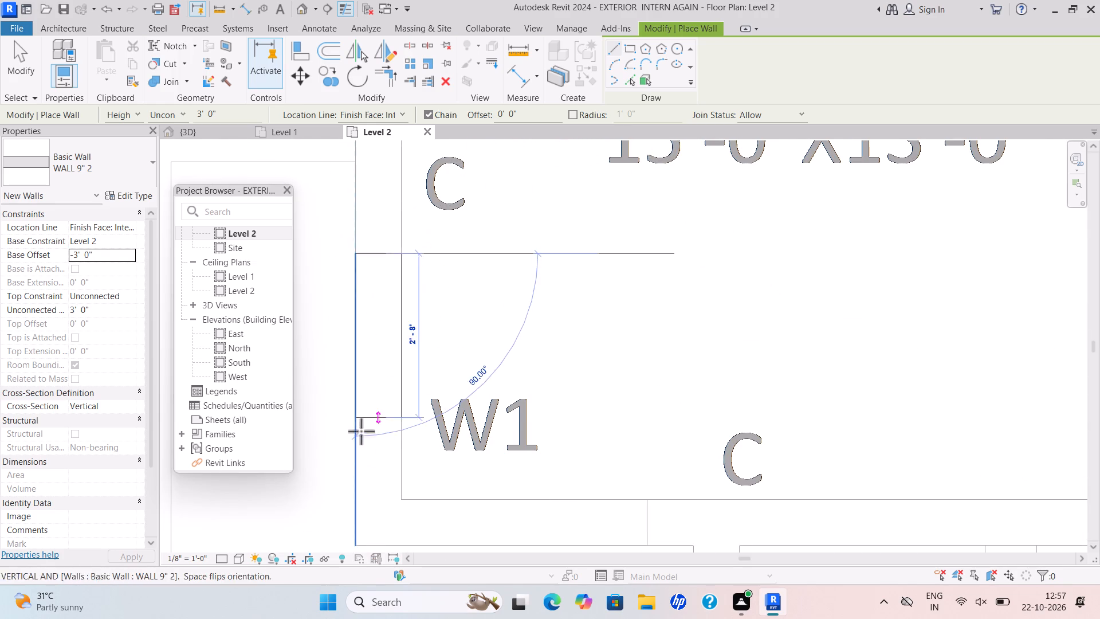
{"action": "scroll", "coordinate": [366, 437], "scroll_direction": "down", "scroll_amount": 4}
{"action": "middle_click_drag", "start_coordinate": [366, 437], "coordinate": [370, 226]}
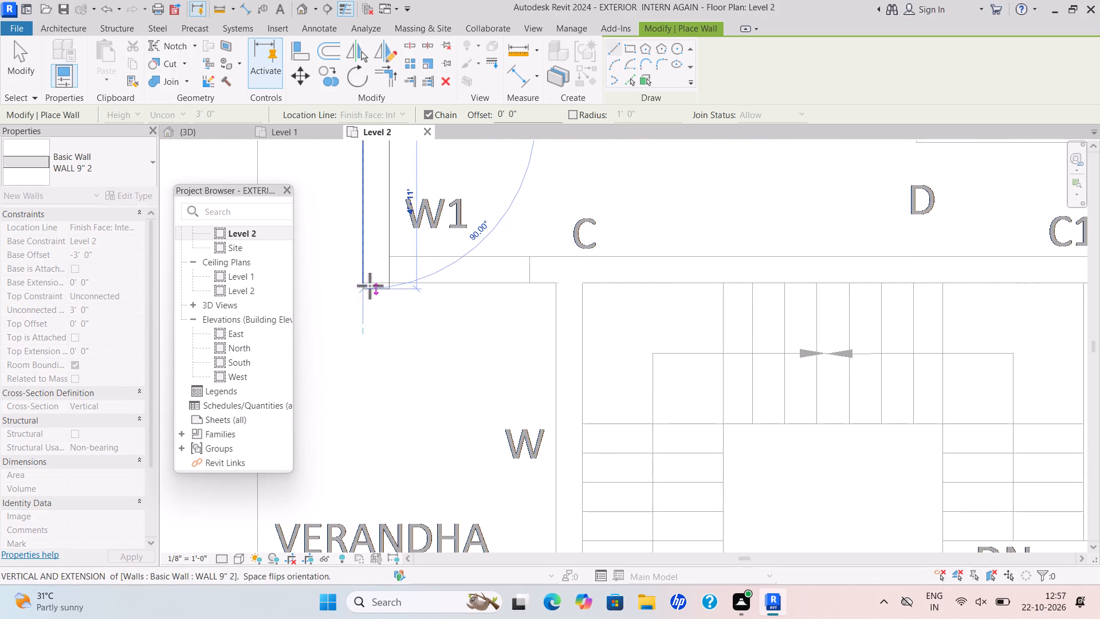
{"action": "left_click", "coordinate": [361, 284]}
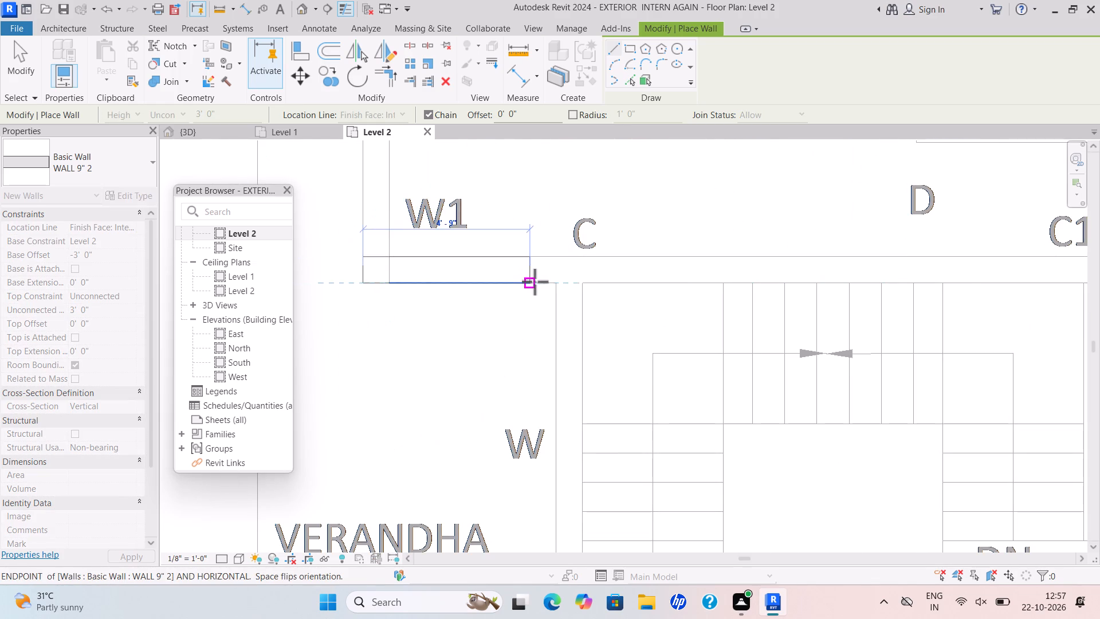
{"action": "scroll", "coordinate": [533, 284], "scroll_direction": "up", "scroll_amount": 6}
{"action": "left_click", "coordinate": [525, 280]}
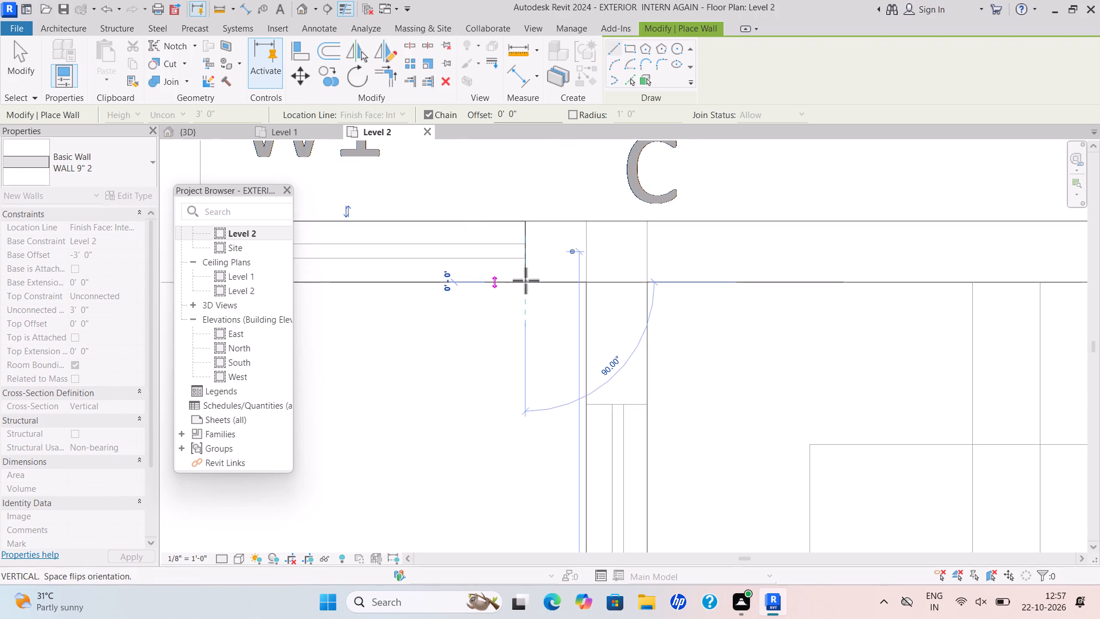
{"action": "key", "text": "Escape"}
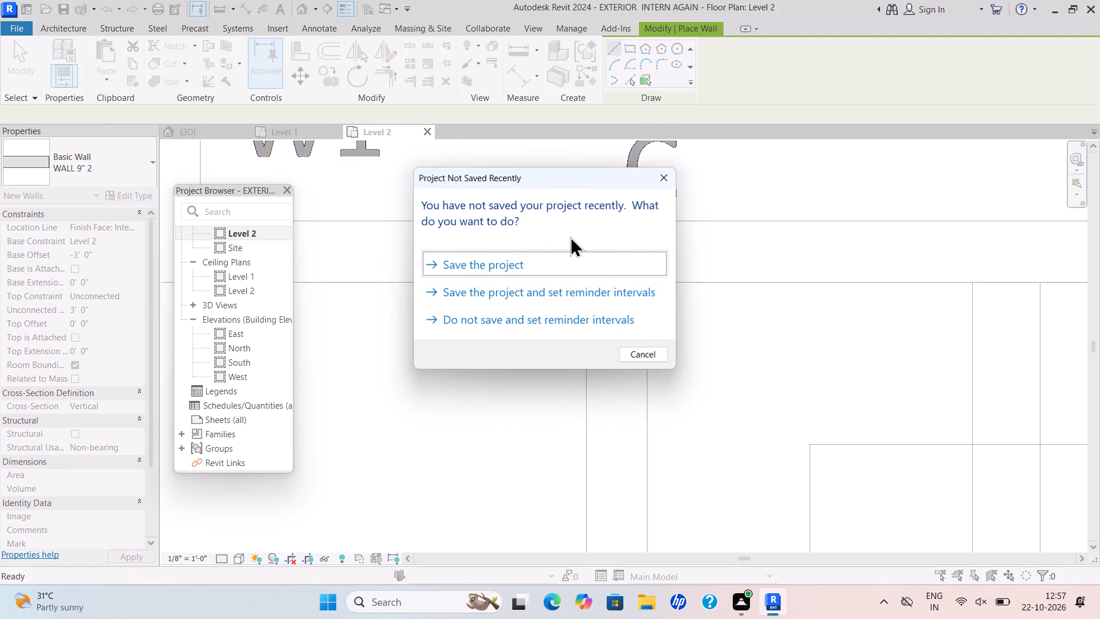
{"action": "left_click", "coordinate": [666, 172]}
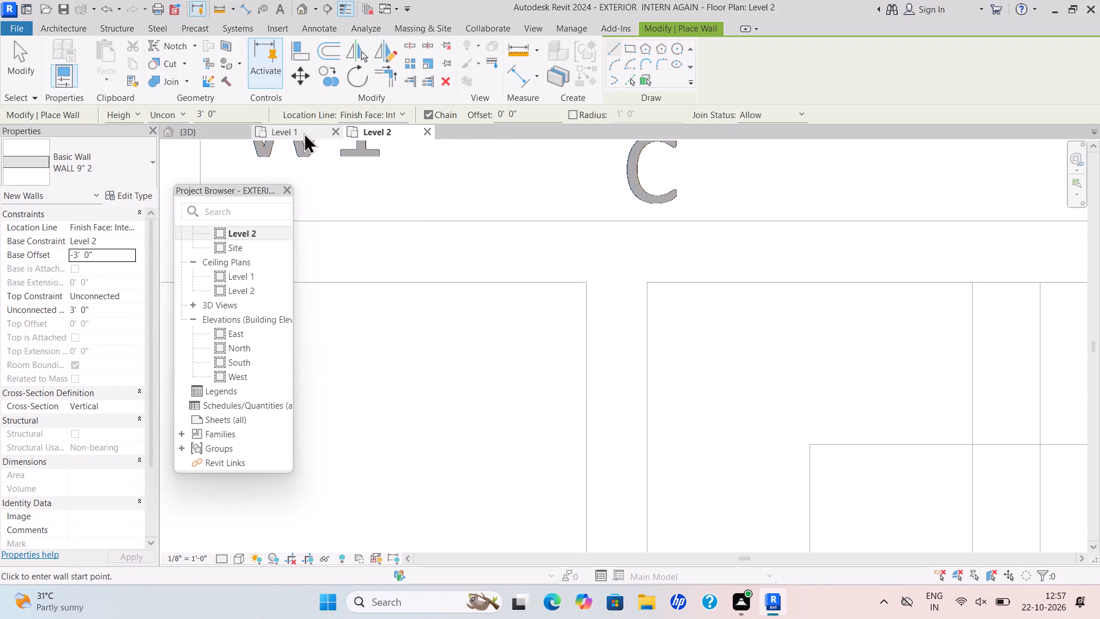
Inspect the 3' high walls around the first floor's W1 corner windows in the 3D view.
{"action": "left_click", "coordinate": [210, 134]}
{"action": "scroll", "coordinate": [560, 403], "scroll_direction": "up", "scroll_amount": 4}
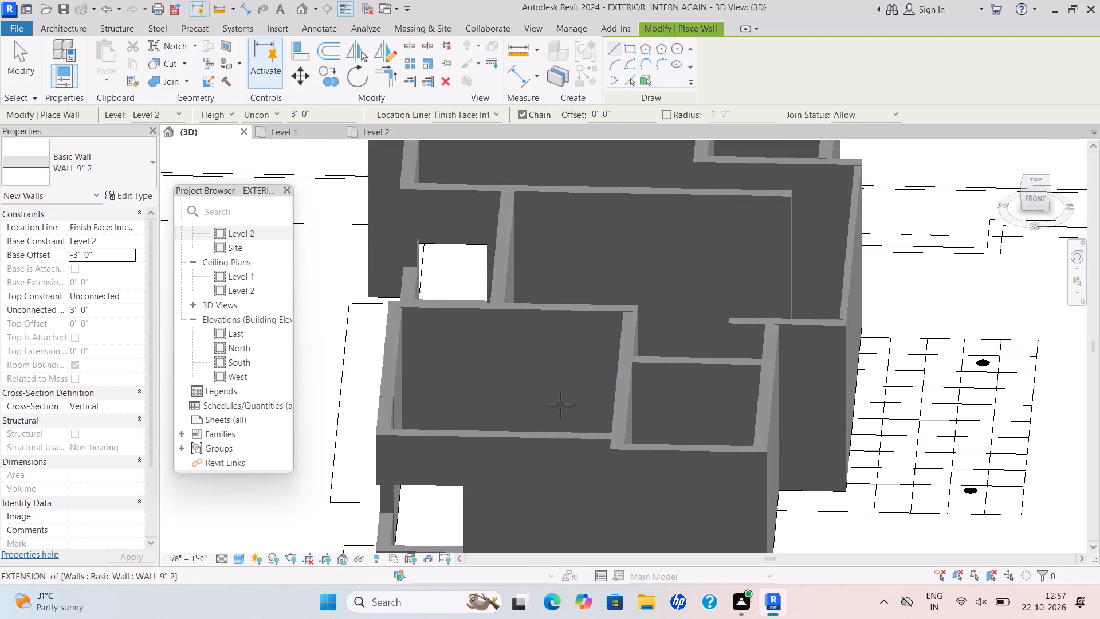
{"action": "scroll", "coordinate": [560, 405], "scroll_direction": "down", "scroll_amount": 4}
{"action": "scroll", "coordinate": [437, 315], "scroll_direction": "up", "scroll_amount": 8}
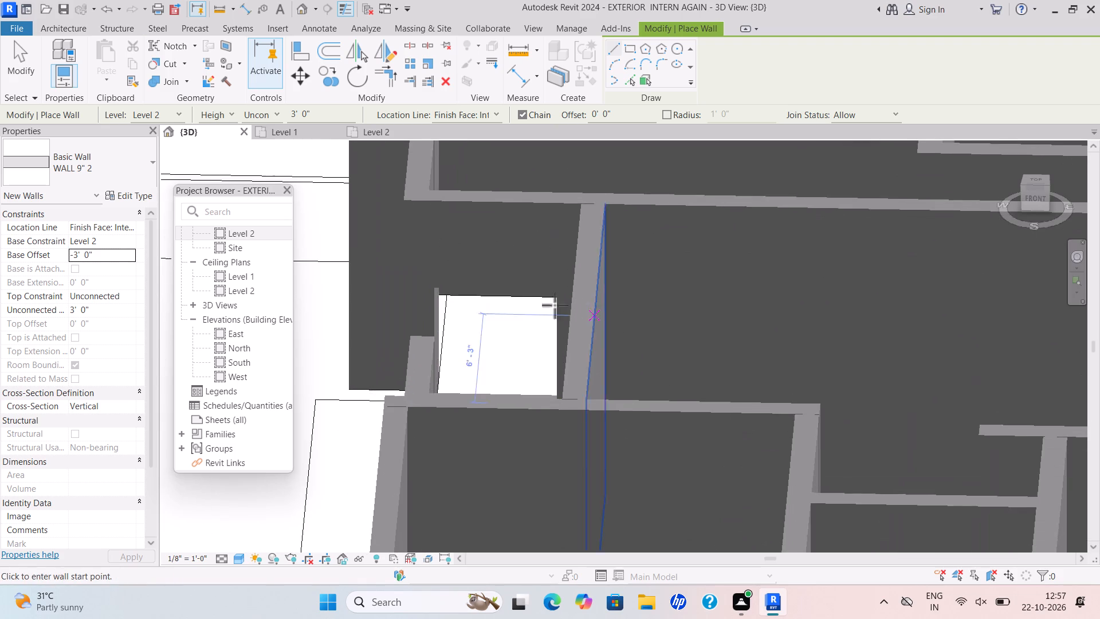
Look over the linked CAD floor plans, mummty plan and elevation in the Level 1 floor plan.
{"action": "left_click", "coordinate": [291, 127]}
{"action": "scroll", "coordinate": [414, 302], "scroll_direction": "down", "scroll_amount": 2}
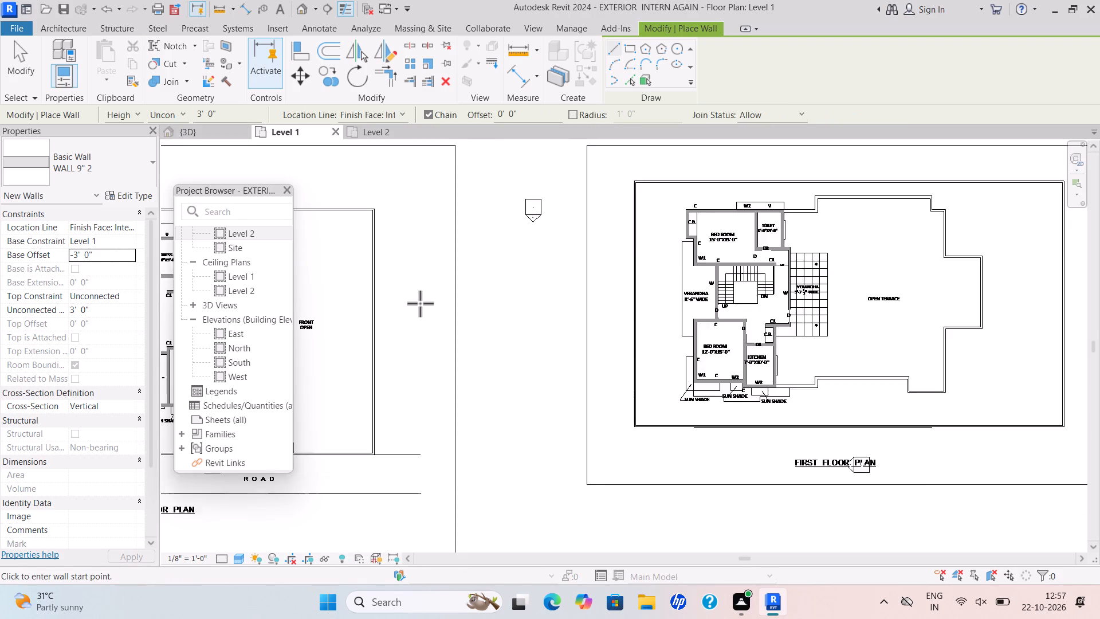
{"action": "scroll", "coordinate": [420, 303], "scroll_direction": "down", "scroll_amount": 7}
{"action": "middle_click_drag", "start_coordinate": [435, 301], "coordinate": [418, 271]}
{"action": "scroll", "coordinate": [565, 288], "scroll_direction": "up", "scroll_amount": 5}
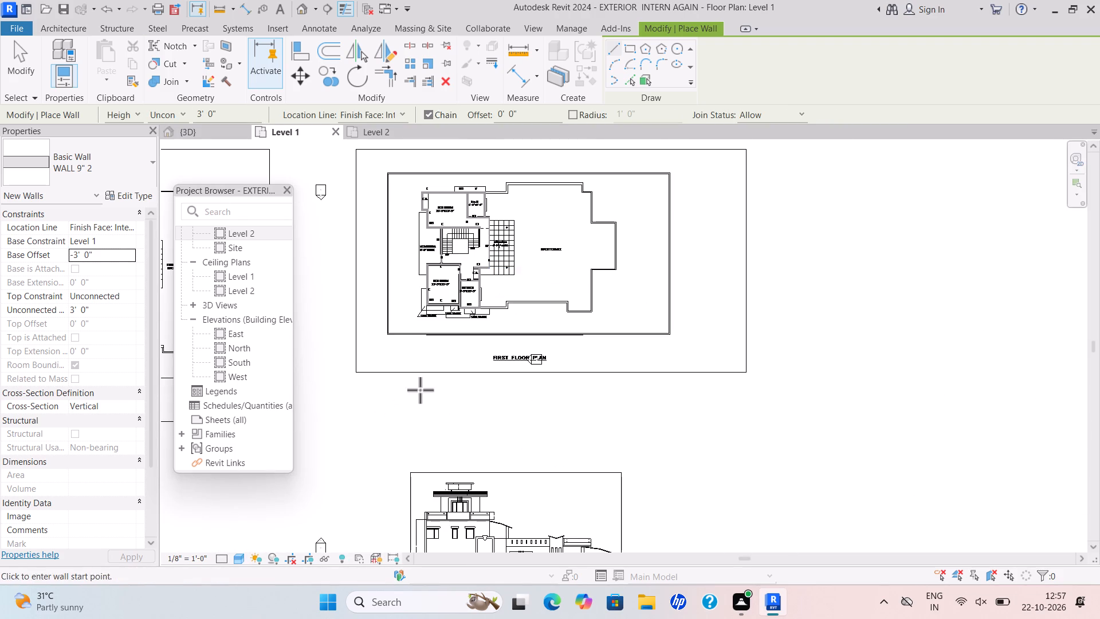
{"action": "scroll", "coordinate": [548, 257], "scroll_direction": "up", "scroll_amount": 1}
{"action": "scroll", "coordinate": [509, 312], "scroll_direction": "down", "scroll_amount": 5}
{"action": "scroll", "coordinate": [506, 373], "scroll_direction": "down", "scroll_amount": 3}
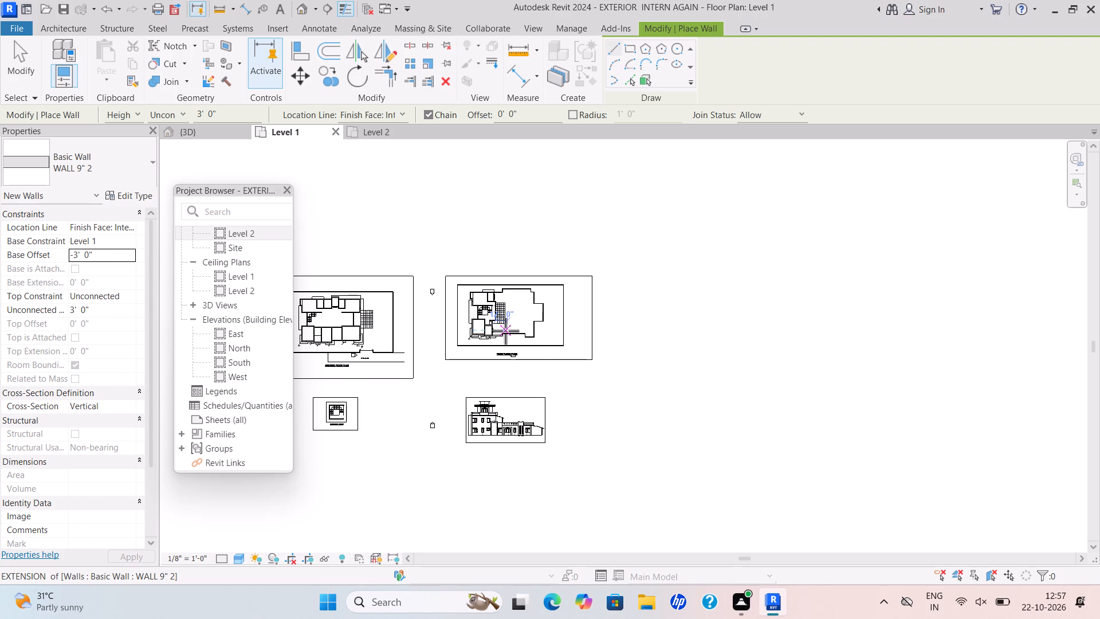
{"action": "scroll", "coordinate": [344, 459], "scroll_direction": "up", "scroll_amount": 10}
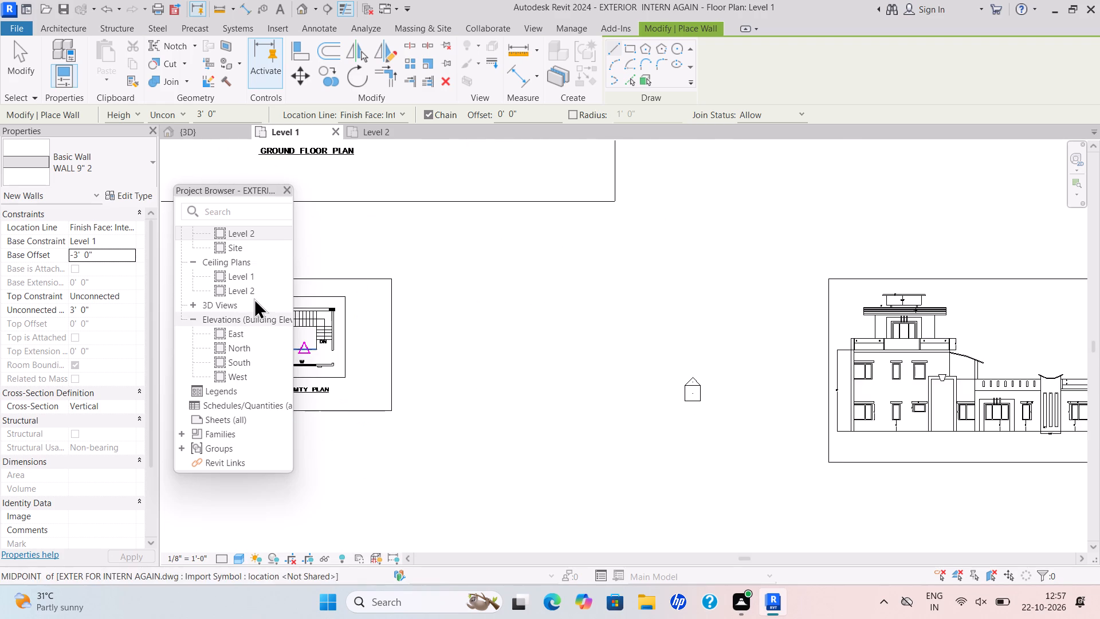
{"action": "scroll", "coordinate": [253, 297], "scroll_direction": "up", "scroll_amount": 5}
{"action": "scroll", "coordinate": [514, 329], "scroll_direction": "up", "scroll_amount": 3}
{"action": "scroll", "coordinate": [518, 348], "scroll_direction": "down", "scroll_amount": 11}
{"action": "middle_click_drag", "start_coordinate": [539, 351], "coordinate": [465, 386]}
{"action": "scroll", "coordinate": [539, 351], "scroll_direction": "down", "scroll_amount": 1}
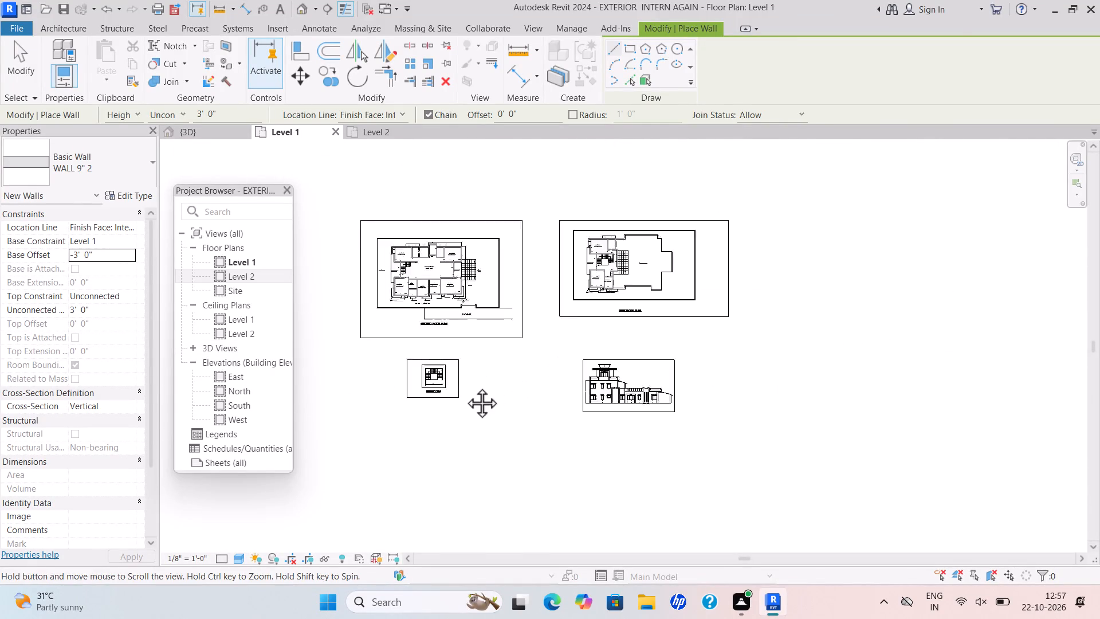
{"action": "middle_click_drag", "start_coordinate": [465, 386], "coordinate": [461, 385]}
{"action": "scroll", "coordinate": [562, 248], "scroll_direction": "up", "scroll_amount": 4}
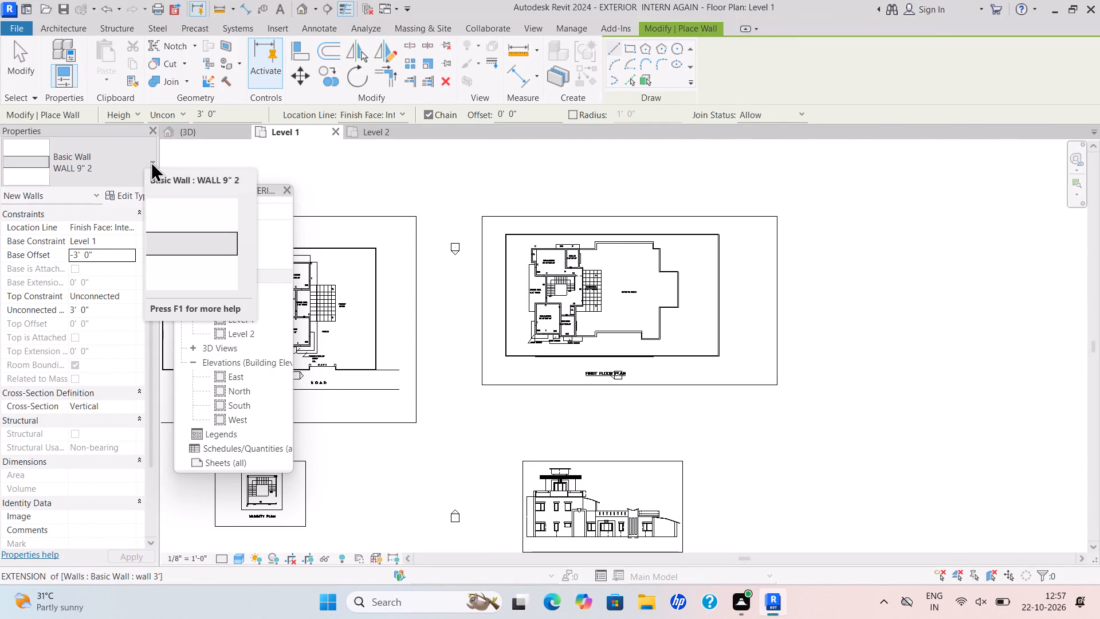
Switch the type of the new wall to Basic Wall WALL 9".
{"action": "left_click", "coordinate": [151, 161]}
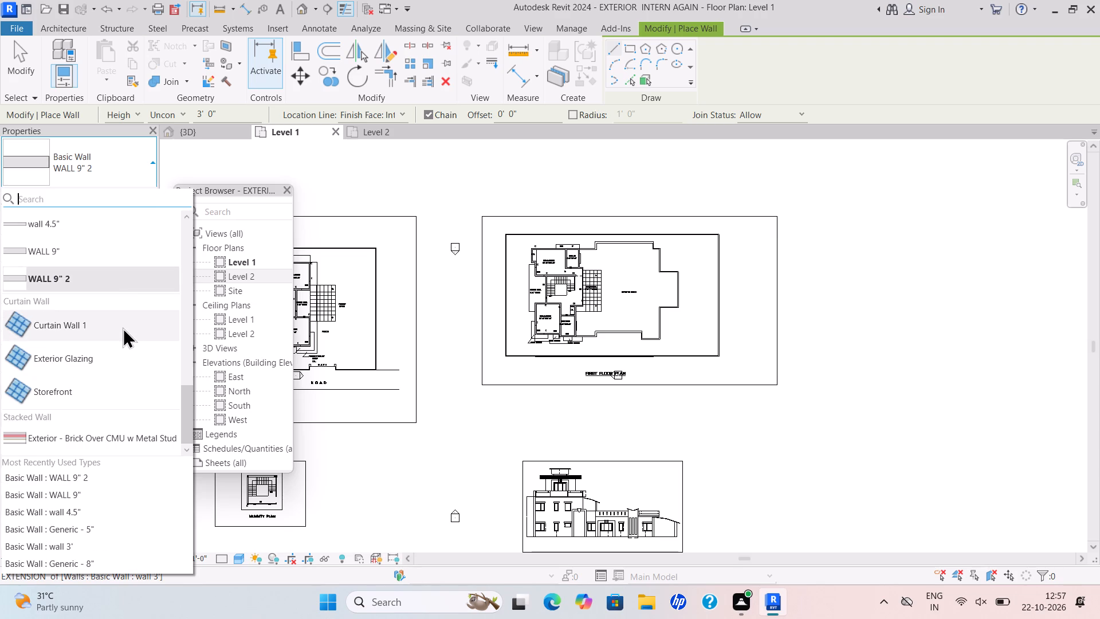
{"action": "scroll", "coordinate": [121, 325], "scroll_direction": "up", "scroll_amount": 5}
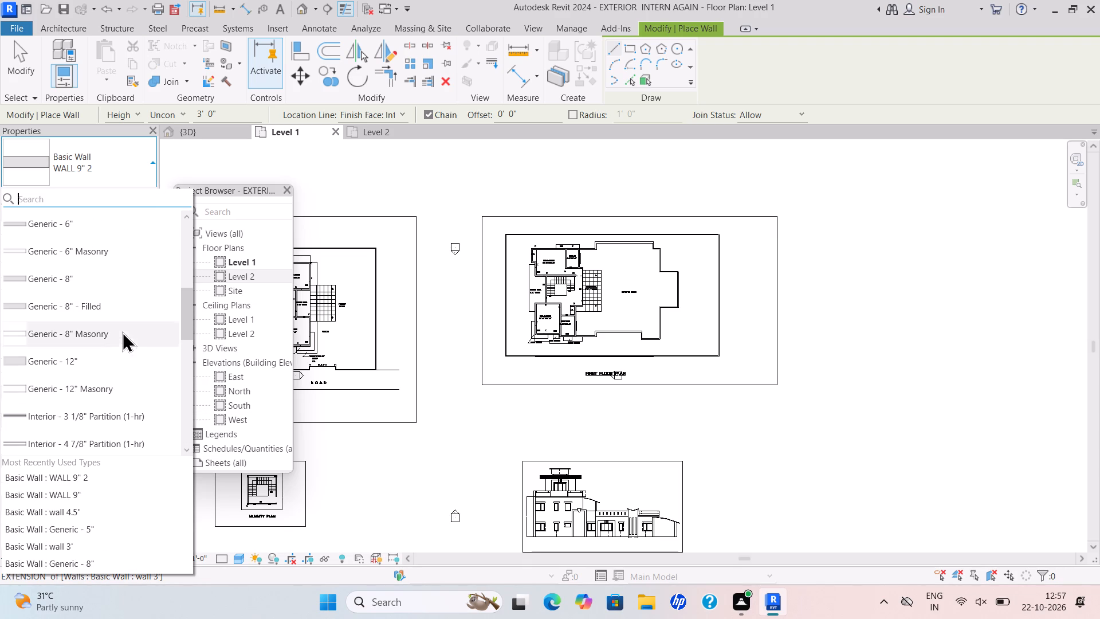
{"action": "left_click", "coordinate": [75, 495]}
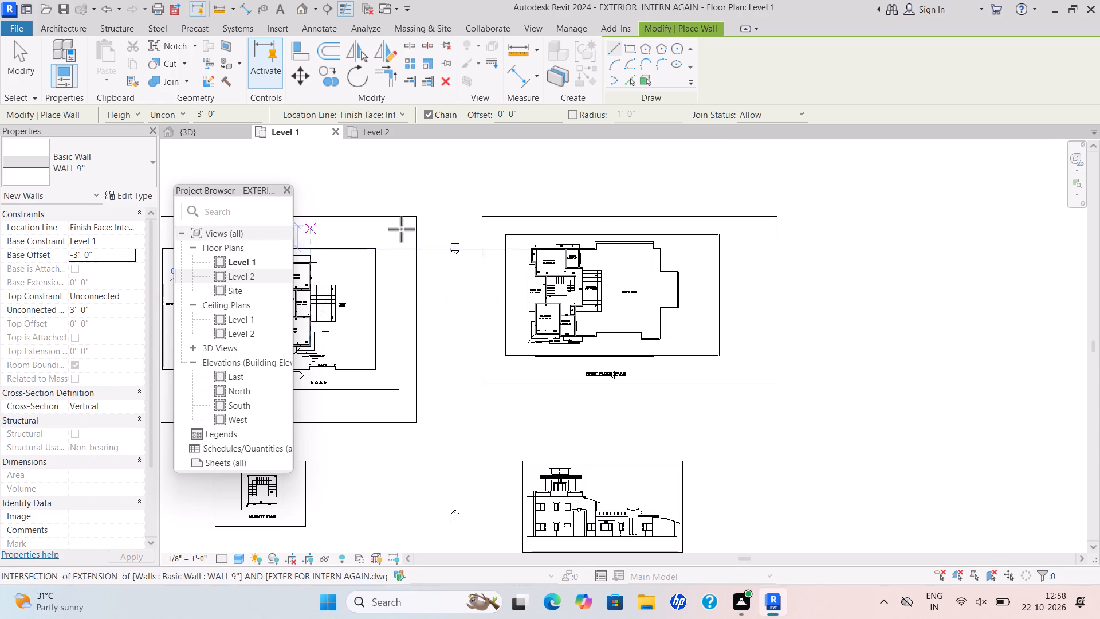
Examine the linked ground floor and first floor plans on Level 1 to compare their wall layouts.
{"action": "scroll", "coordinate": [557, 216], "scroll_direction": "down", "scroll_amount": 5}
{"action": "middle_click_drag", "start_coordinate": [580, 234], "coordinate": [658, 234]}
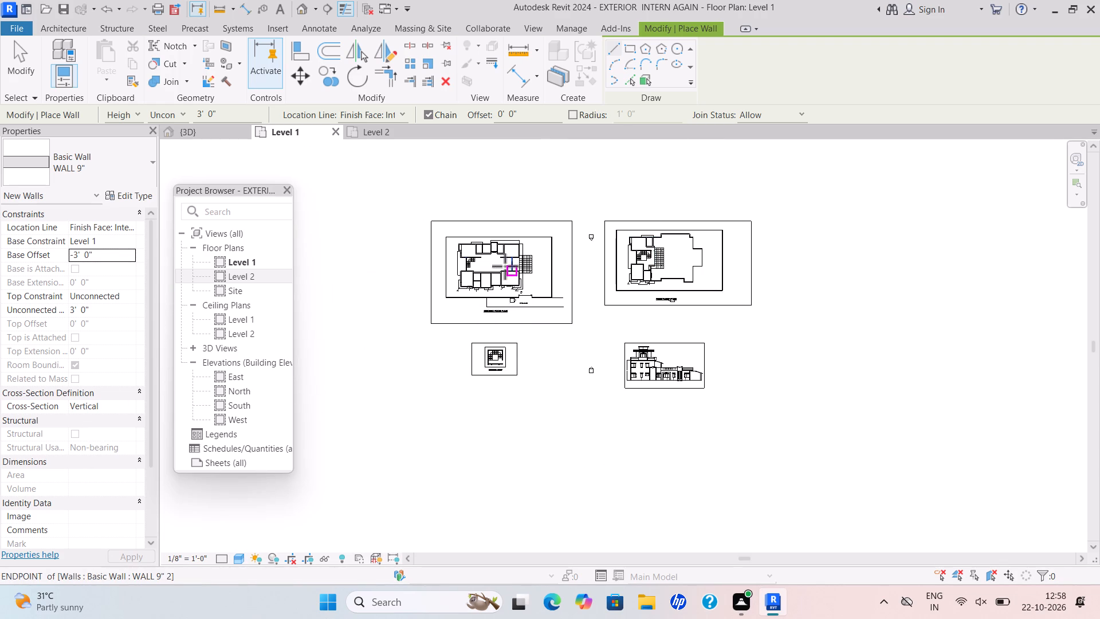
{"action": "scroll", "coordinate": [494, 267], "scroll_direction": "up", "scroll_amount": 2}
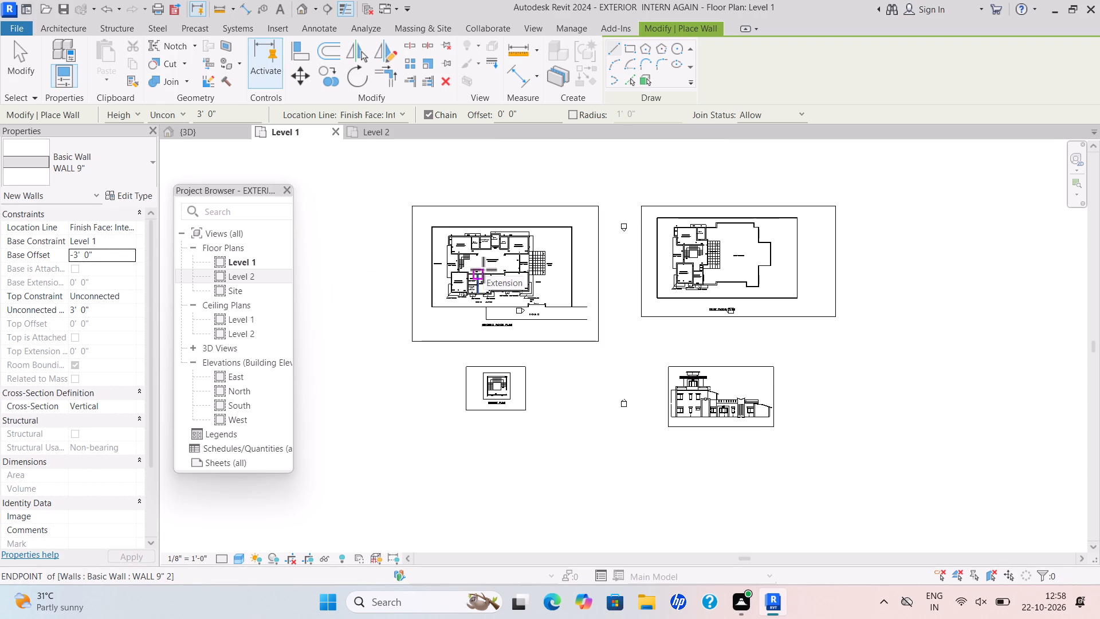
{"action": "scroll", "coordinate": [453, 252], "scroll_direction": "up", "scroll_amount": 2}
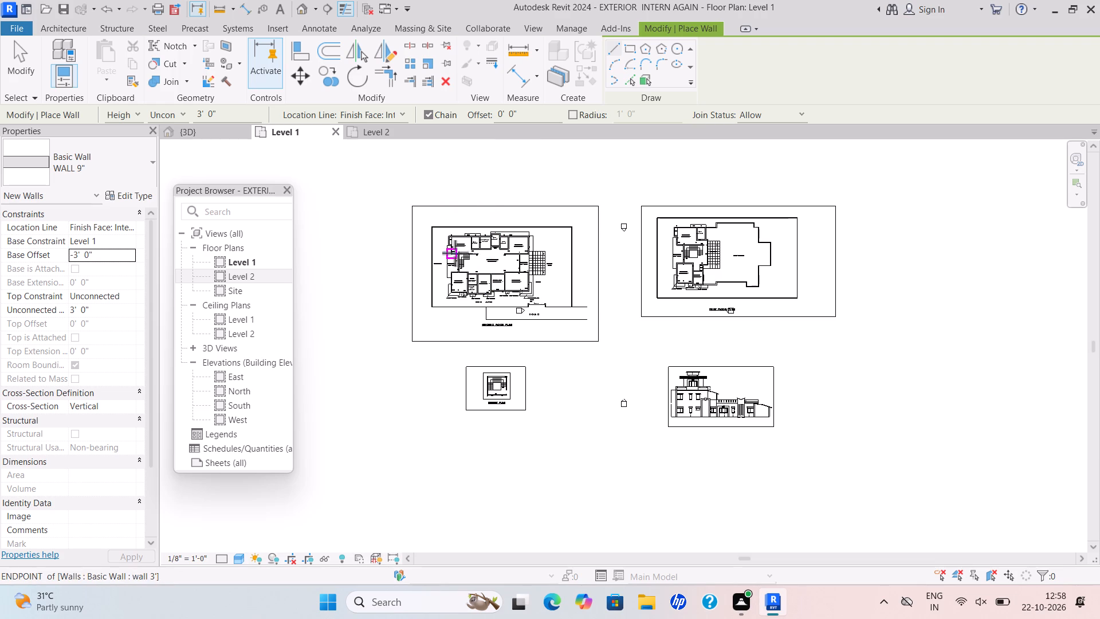
{"action": "scroll", "coordinate": [455, 253], "scroll_direction": "up", "scroll_amount": 8}
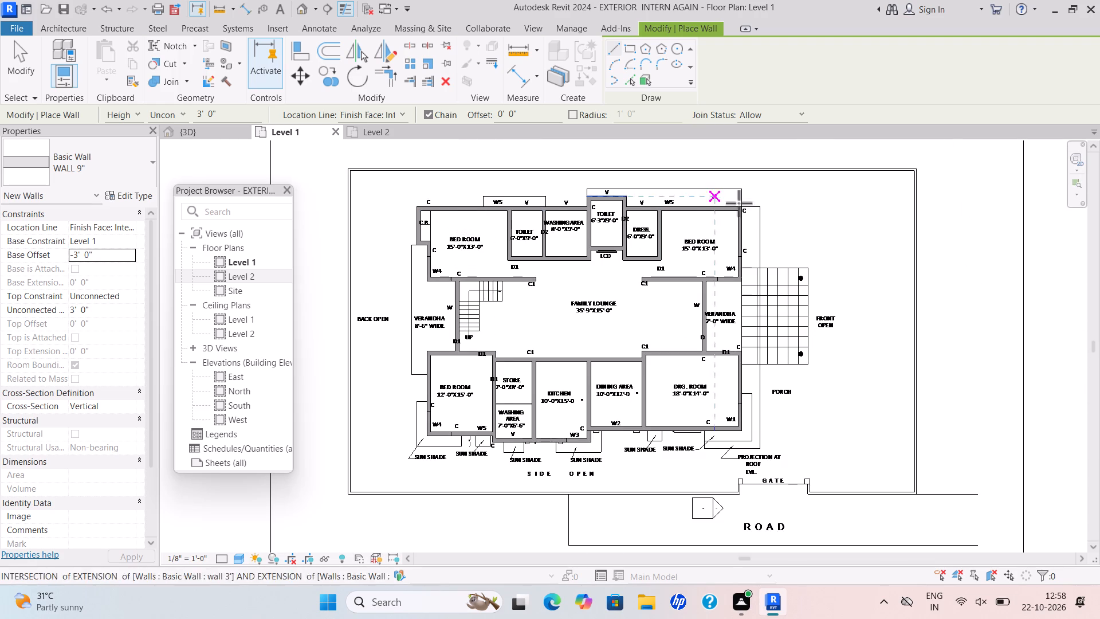
{"action": "scroll", "coordinate": [752, 214], "scroll_direction": "down", "scroll_amount": 6}
{"action": "middle_click_drag", "start_coordinate": [733, 236], "coordinate": [533, 256]}
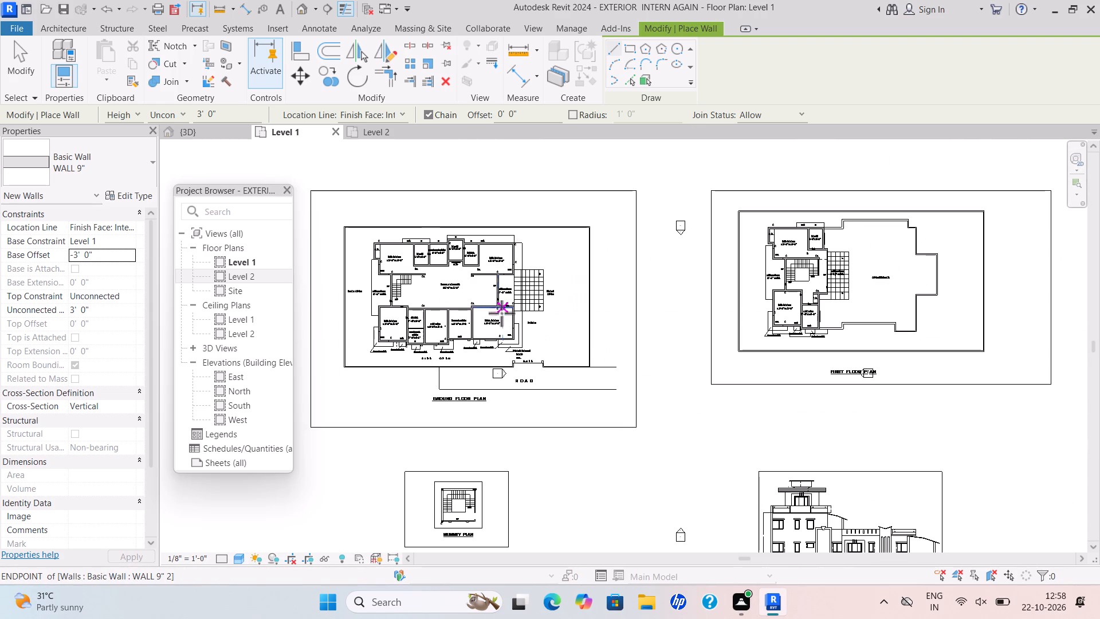
{"action": "scroll", "coordinate": [612, 338], "scroll_direction": "down", "scroll_amount": 4}
{"action": "middle_click_drag", "start_coordinate": [613, 342], "coordinate": [531, 336]}
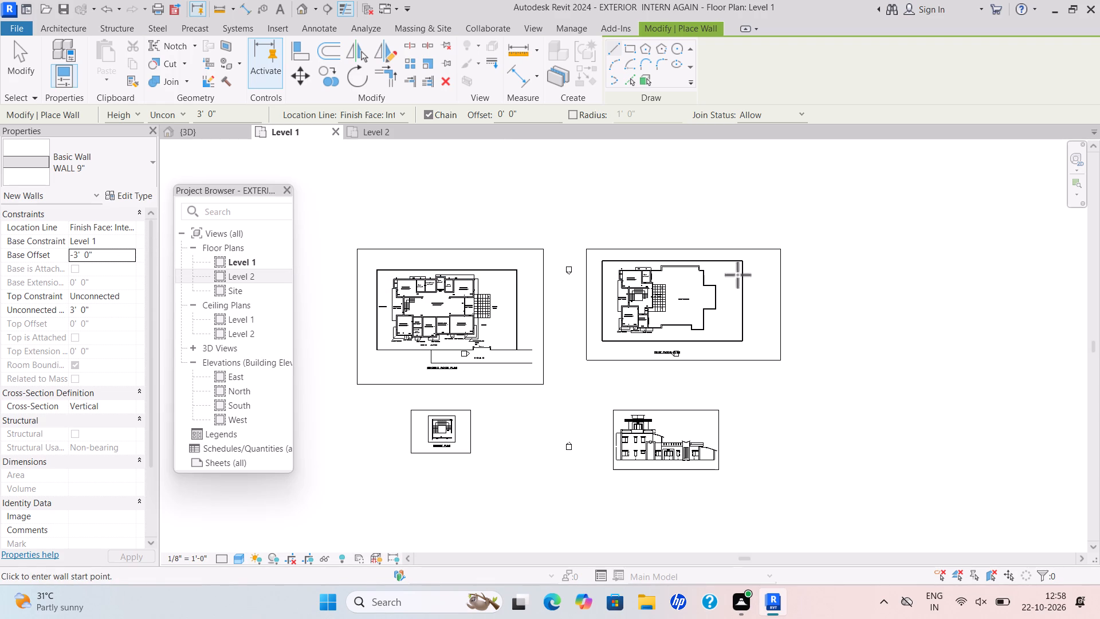
{"action": "scroll", "coordinate": [646, 328], "scroll_direction": "up", "scroll_amount": 8}
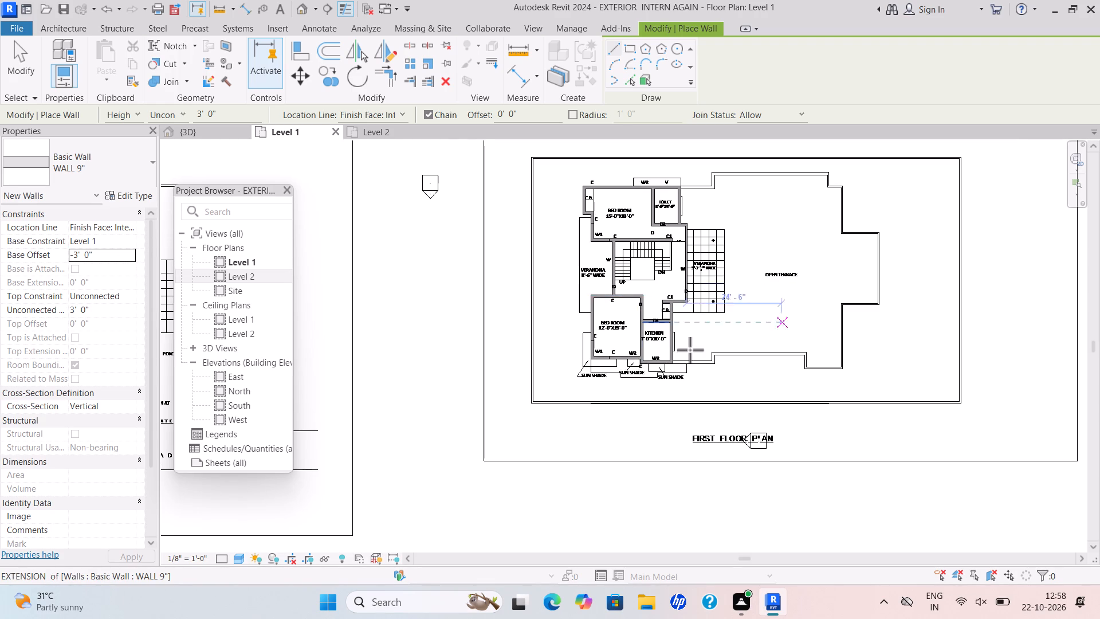
{"action": "scroll", "coordinate": [681, 355], "scroll_direction": "down", "scroll_amount": 4}
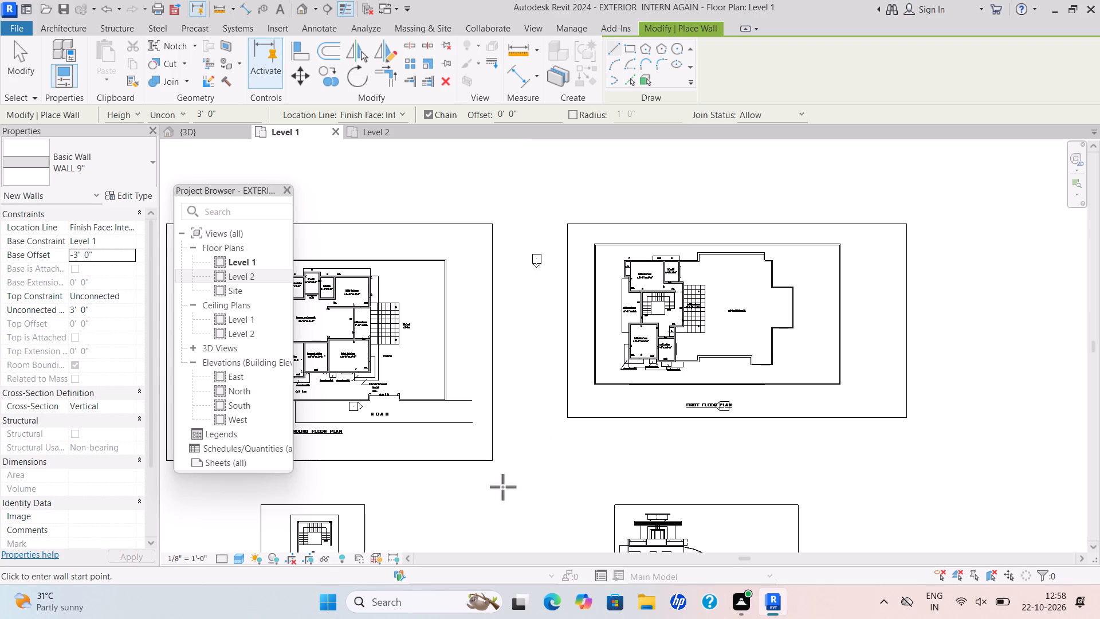
Examine the staircase walls and corner columns in the linked MUMMTY PLAN on Level 1.
{"action": "scroll", "coordinate": [500, 487], "scroll_direction": "down", "scroll_amount": 4}
{"action": "middle_click_drag", "start_coordinate": [498, 485], "coordinate": [578, 329]}
{"action": "scroll", "coordinate": [422, 360], "scroll_direction": "up", "scroll_amount": 3}
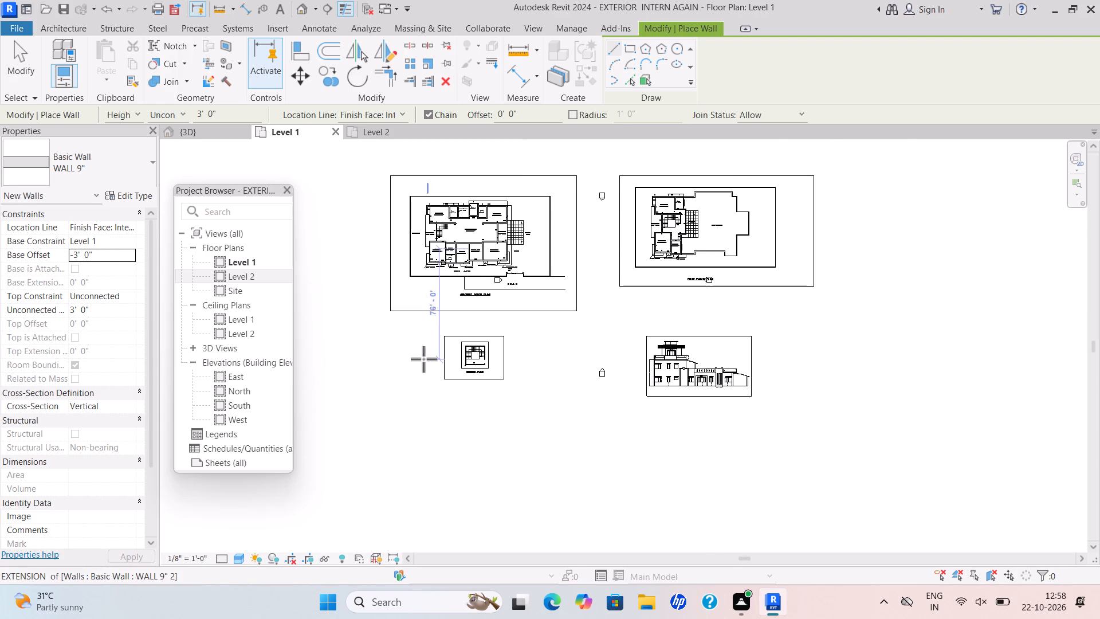
{"action": "scroll", "coordinate": [423, 359], "scroll_direction": "up", "scroll_amount": 7}
{"action": "scroll", "coordinate": [508, 361], "scroll_direction": "up", "scroll_amount": 7}
{"action": "middle_click_drag", "start_coordinate": [657, 337], "coordinate": [595, 385]}
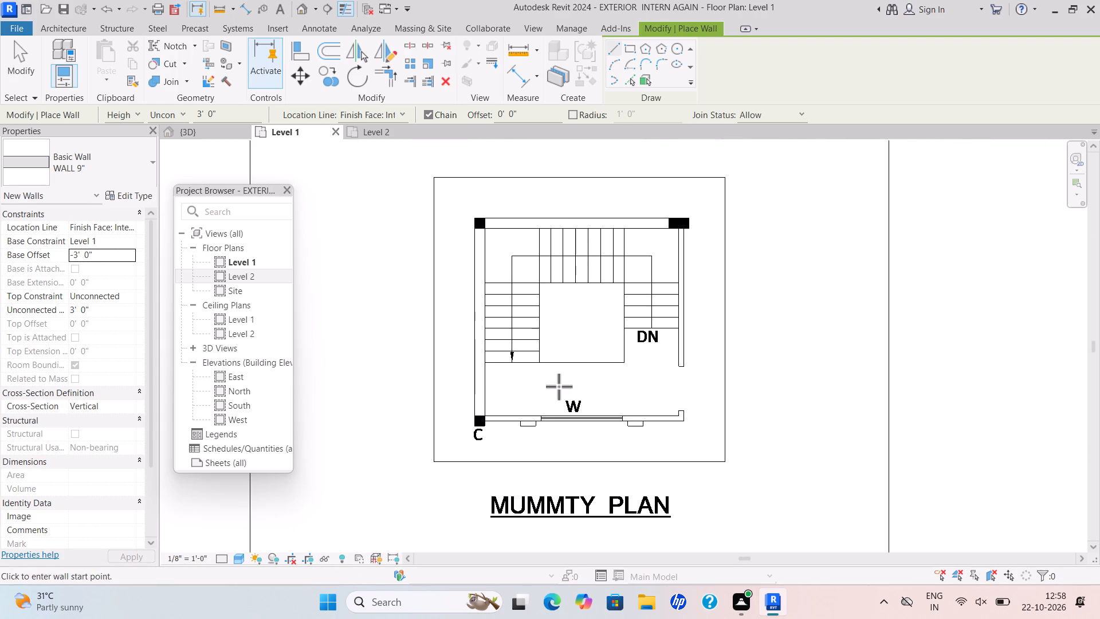
{"action": "scroll", "coordinate": [500, 257], "scroll_direction": "up", "scroll_amount": 1}
{"action": "scroll", "coordinate": [451, 178], "scroll_direction": "up", "scroll_amount": 3}
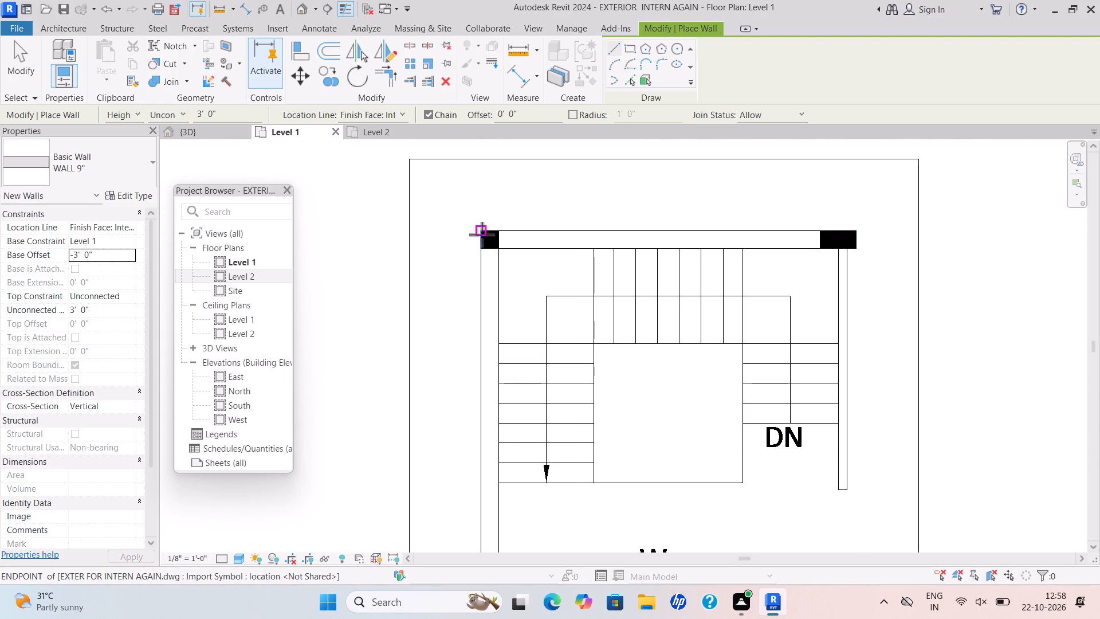
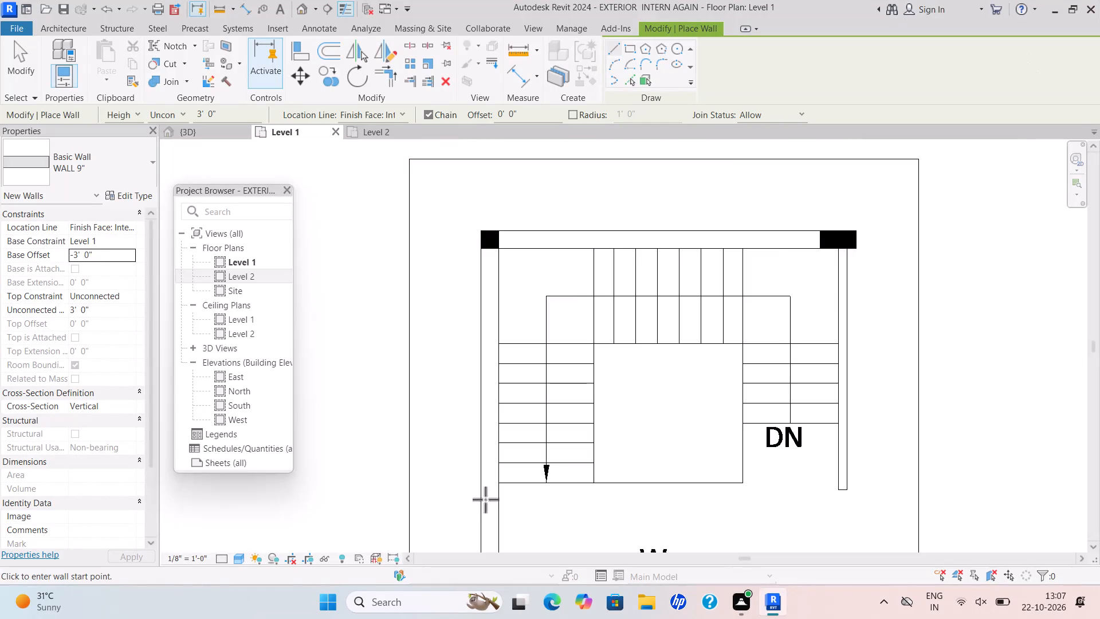
Examine the linked ground floor, mummty and first floor plans on Level 1 and the modelled walls in the 3D view.
{"action": "scroll", "coordinate": [453, 384], "scroll_direction": "down", "scroll_amount": 11}
{"action": "scroll", "coordinate": [486, 416], "scroll_direction": "down", "scroll_amount": 3}
{"action": "middle_click_drag", "start_coordinate": [489, 414], "coordinate": [498, 480]}
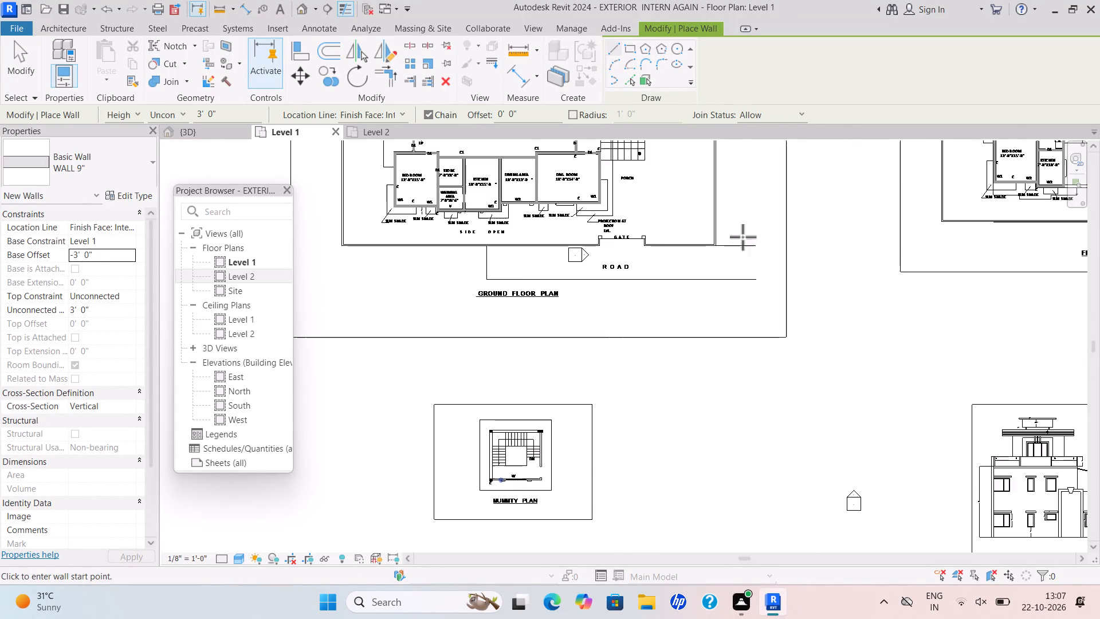
{"action": "scroll", "coordinate": [740, 235], "scroll_direction": "down", "scroll_amount": 1}
{"action": "middle_click_drag", "start_coordinate": [541, 376], "coordinate": [370, 445]}
{"action": "scroll", "coordinate": [378, 445], "scroll_direction": "down", "scroll_amount": 1}
{"action": "scroll", "coordinate": [778, 318], "scroll_direction": "up", "scroll_amount": 6}
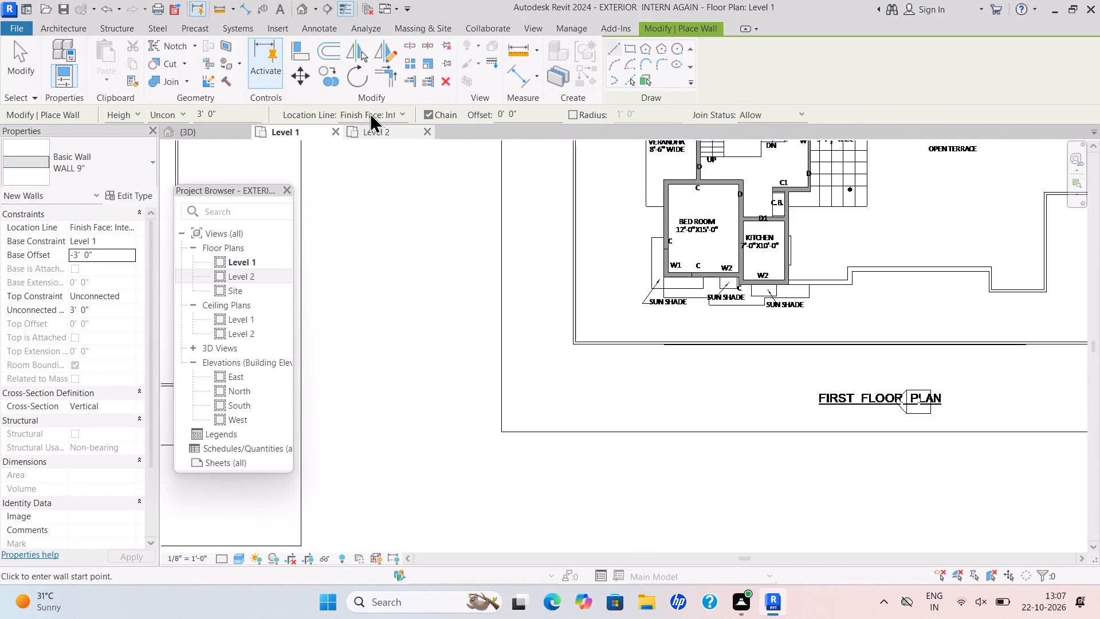
{"action": "left_click", "coordinate": [206, 135]}
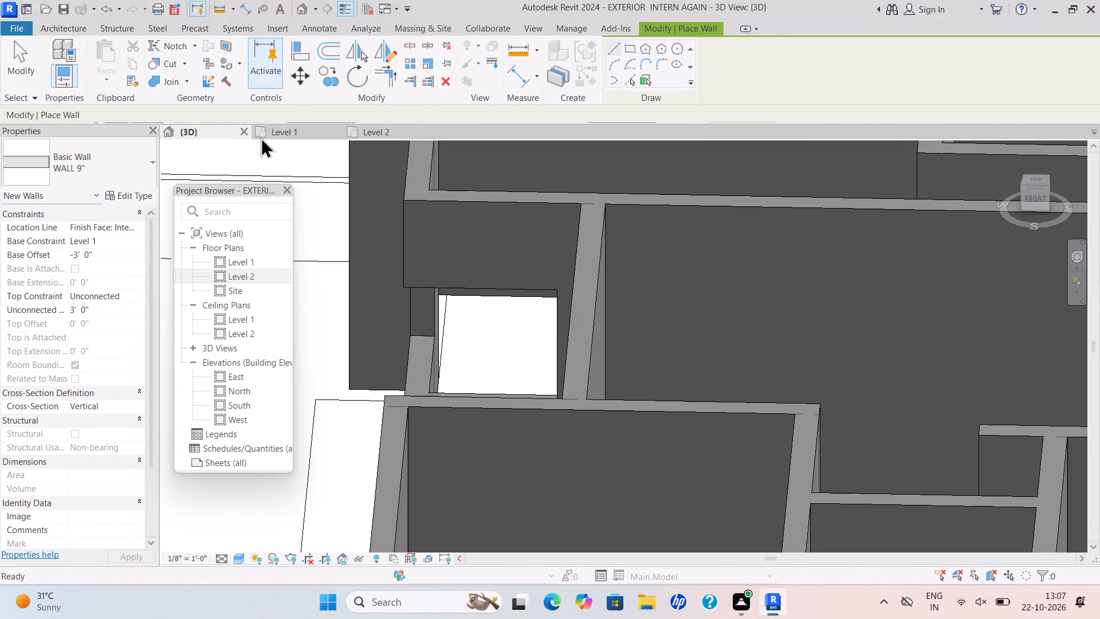
{"action": "scroll", "coordinate": [522, 311], "scroll_direction": "down", "scroll_amount": 9}
{"action": "scroll", "coordinate": [663, 352], "scroll_direction": "down", "scroll_amount": 3}
{"action": "scroll", "coordinate": [727, 410], "scroll_direction": "up", "scroll_amount": 4}
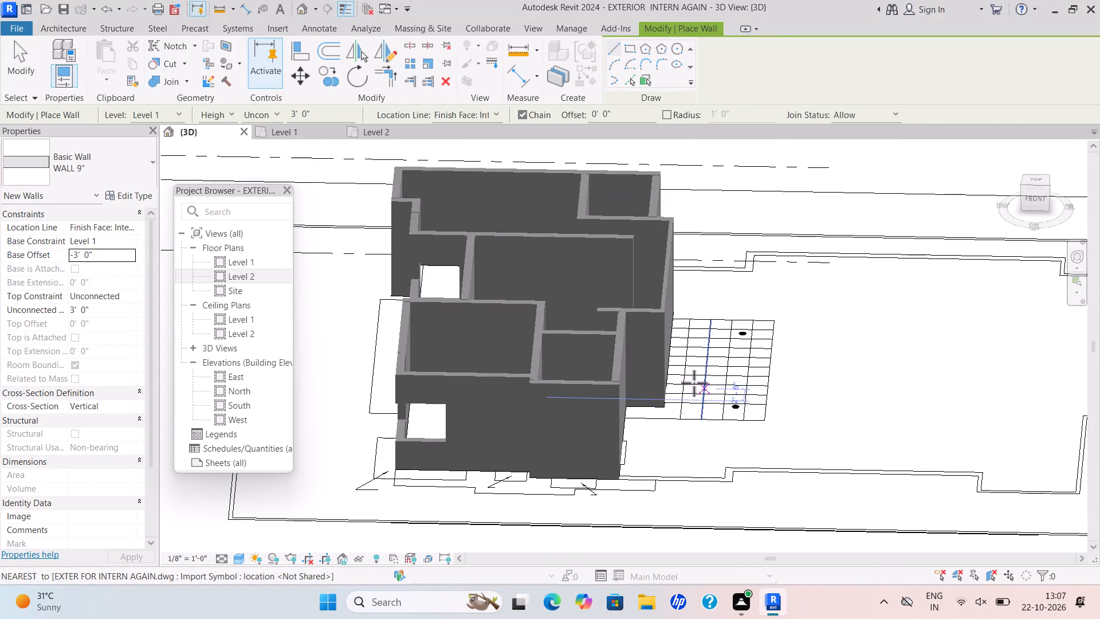
{"action": "scroll", "coordinate": [694, 383], "scroll_direction": "up", "scroll_amount": 4}
Switch to the Level 2 floor plan and set its visual style to Wireframe.
{"action": "left_click", "coordinate": [370, 130]}
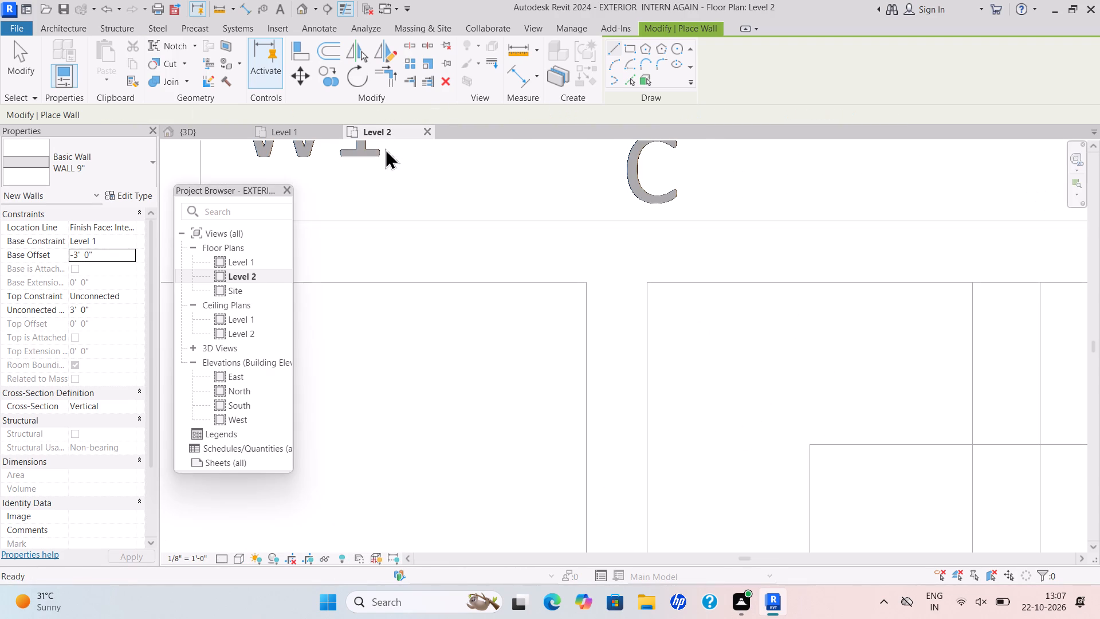
{"action": "scroll", "coordinate": [725, 253], "scroll_direction": "down", "scroll_amount": 14}
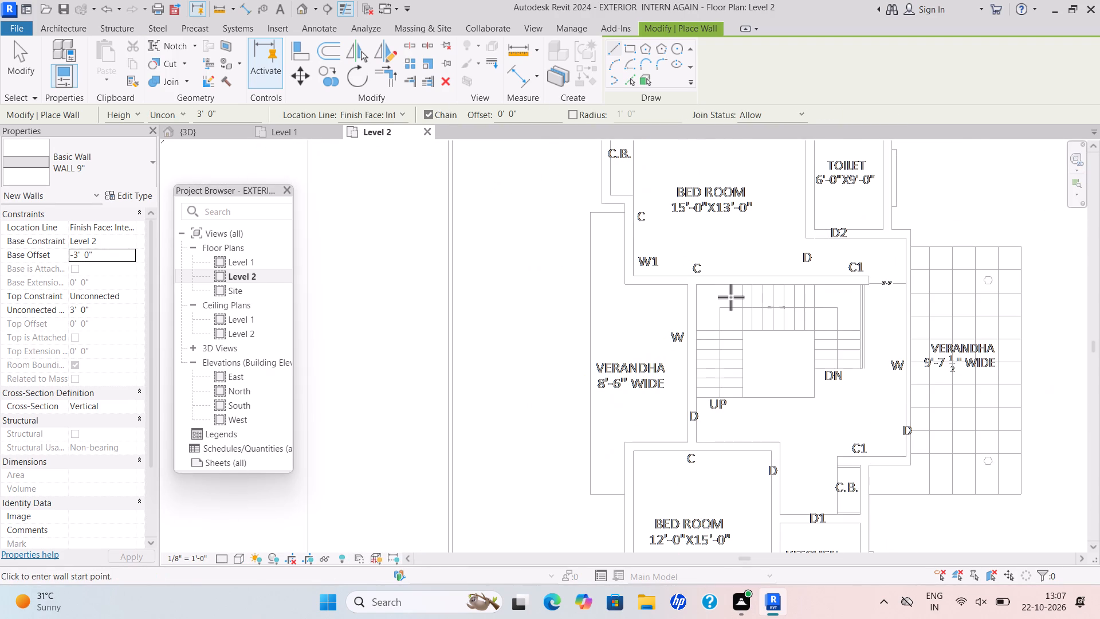
{"action": "scroll", "coordinate": [760, 319], "scroll_direction": "down", "scroll_amount": 2}
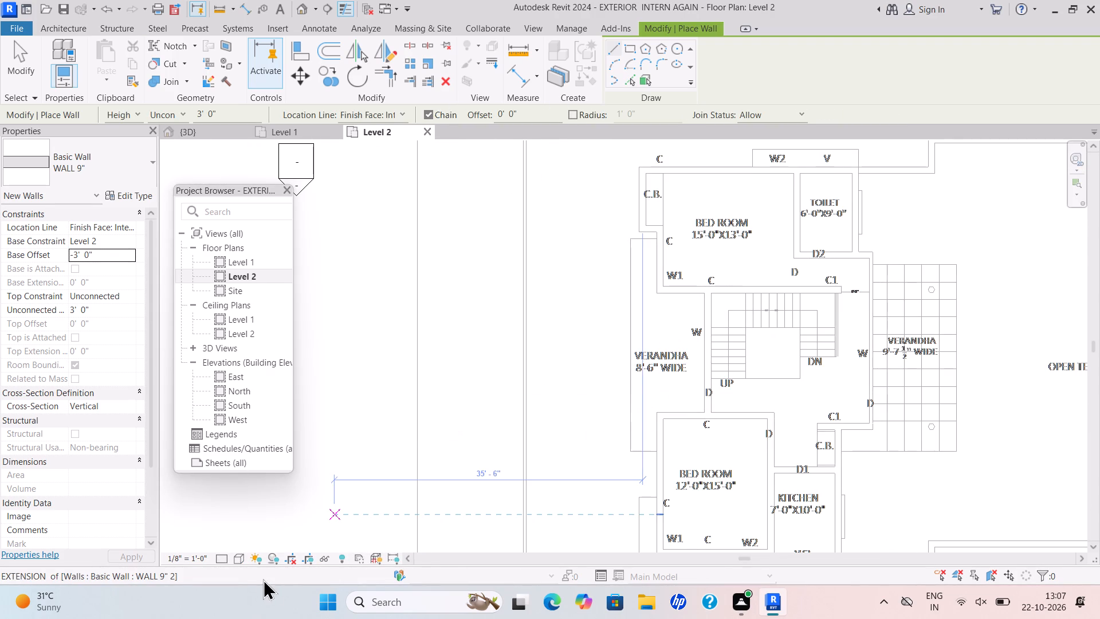
{"action": "left_click", "coordinate": [241, 560]}
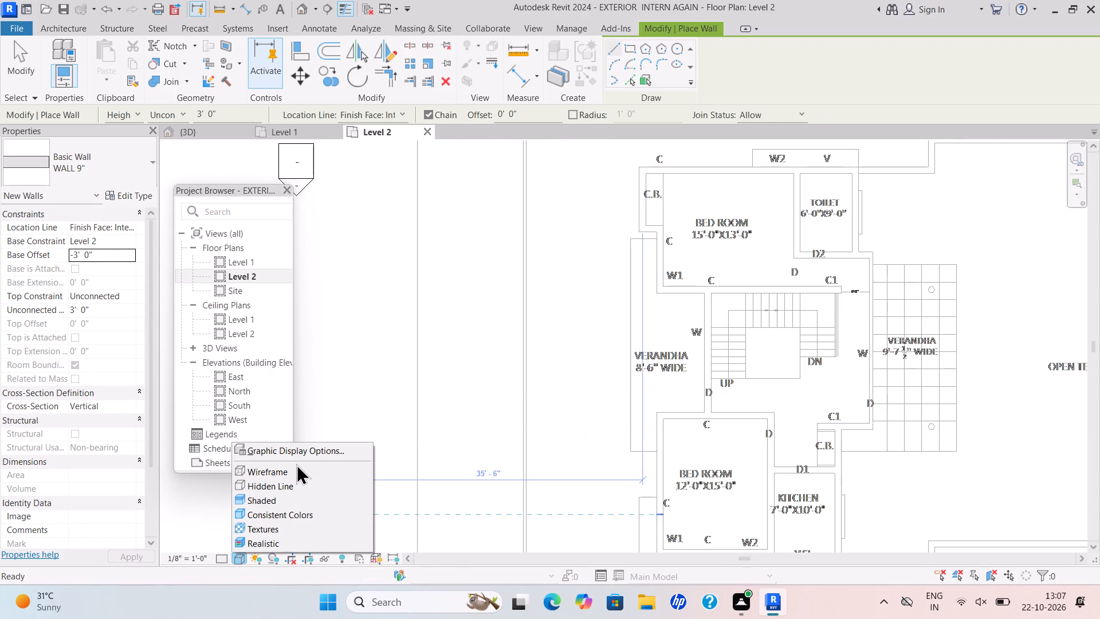
{"action": "left_click", "coordinate": [296, 464]}
{"action": "left_click", "coordinate": [292, 471]}
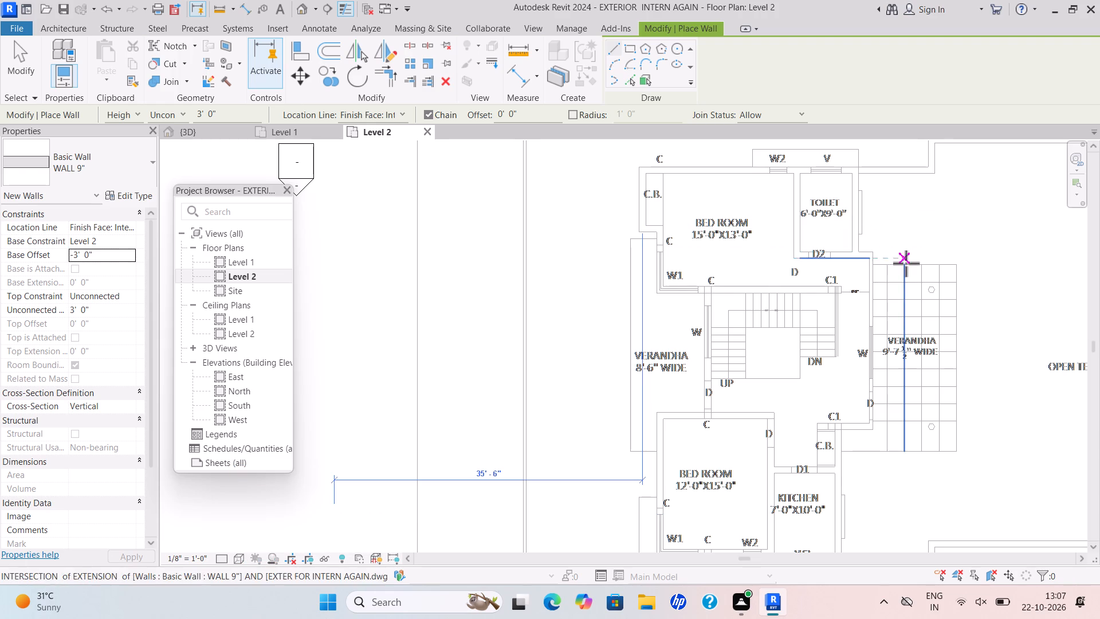
Examine the first floor plan, its walls and the surrounding linked drawings in the Level 2 view.
{"action": "scroll", "coordinate": [738, 444], "scroll_direction": "down", "scroll_amount": 2}
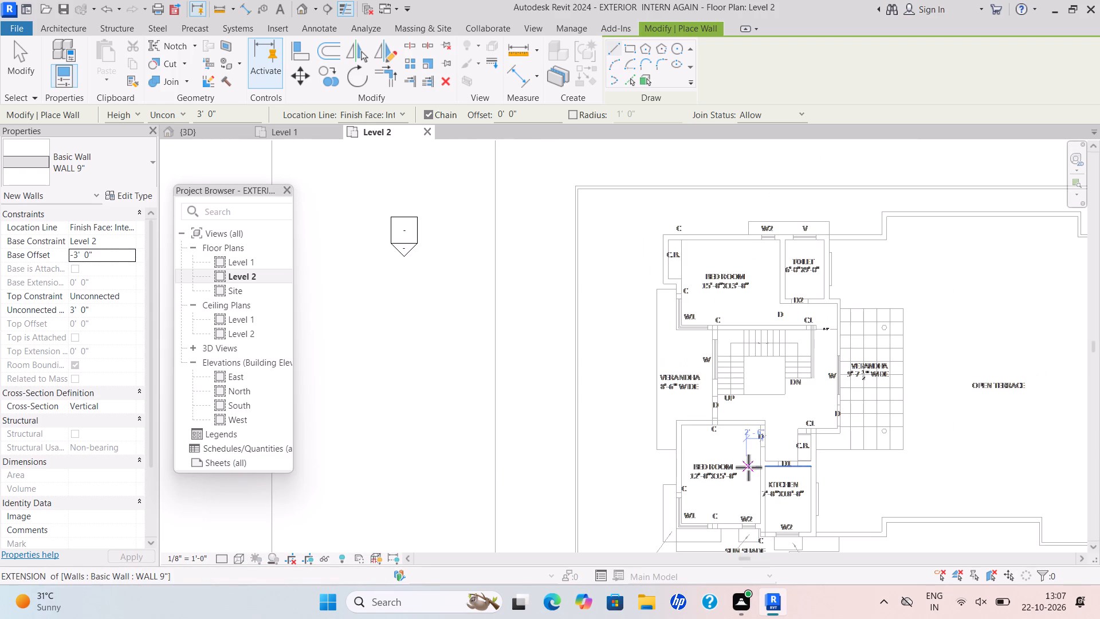
{"action": "scroll", "coordinate": [821, 422], "scroll_direction": "down", "scroll_amount": 1}
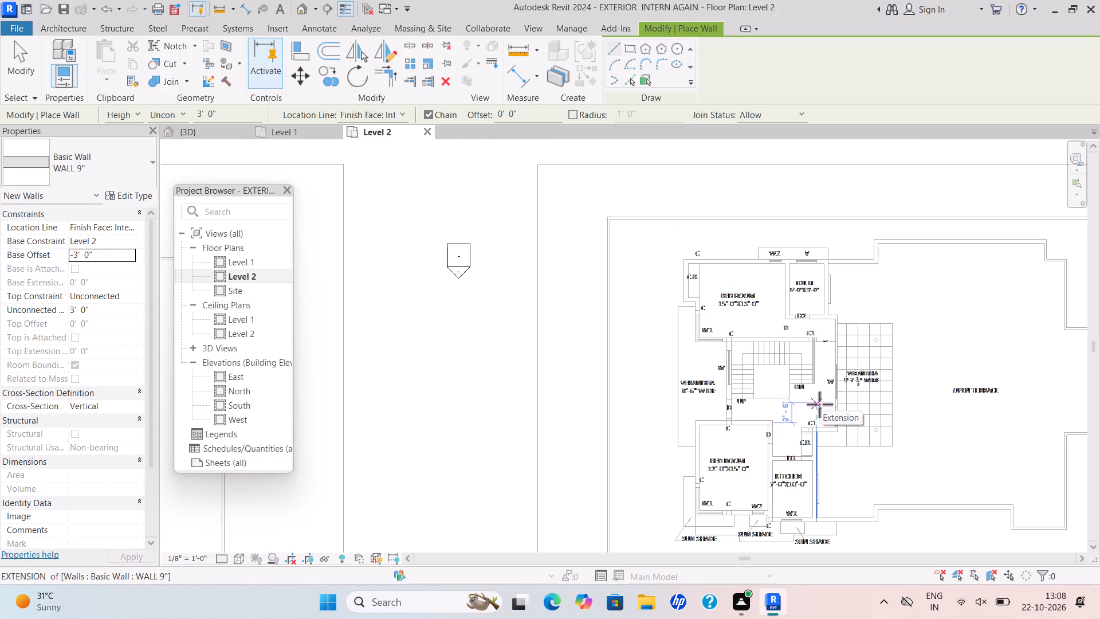
{"action": "scroll", "coordinate": [789, 358], "scroll_direction": "up", "scroll_amount": 2}
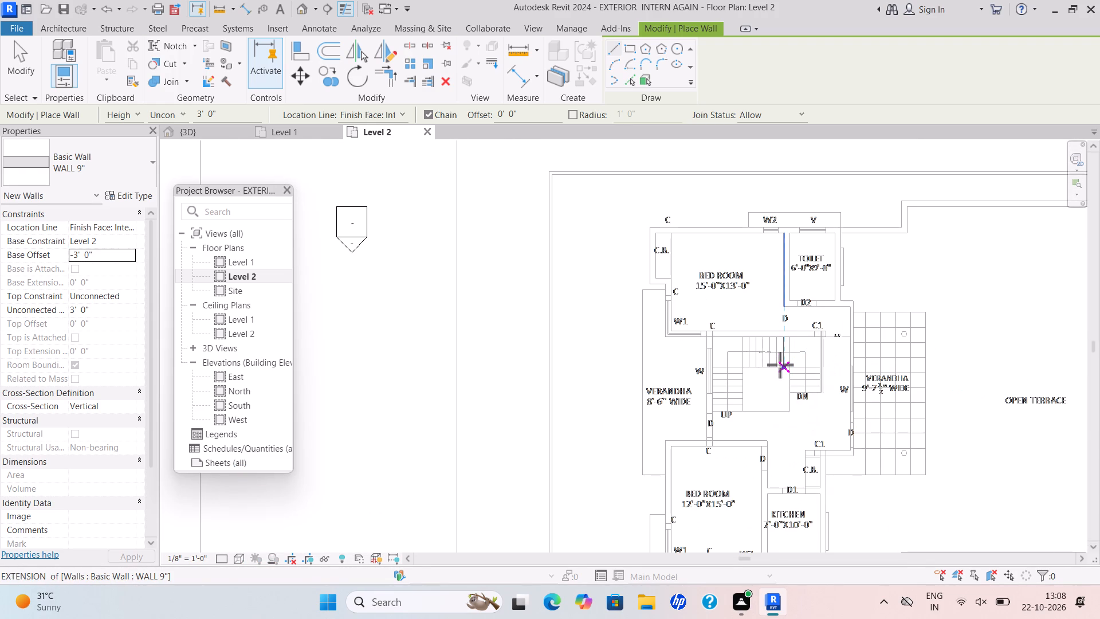
{"action": "scroll", "coordinate": [747, 299], "scroll_direction": "down", "scroll_amount": 7}
{"action": "scroll", "coordinate": [674, 382], "scroll_direction": "down", "scroll_amount": 1}
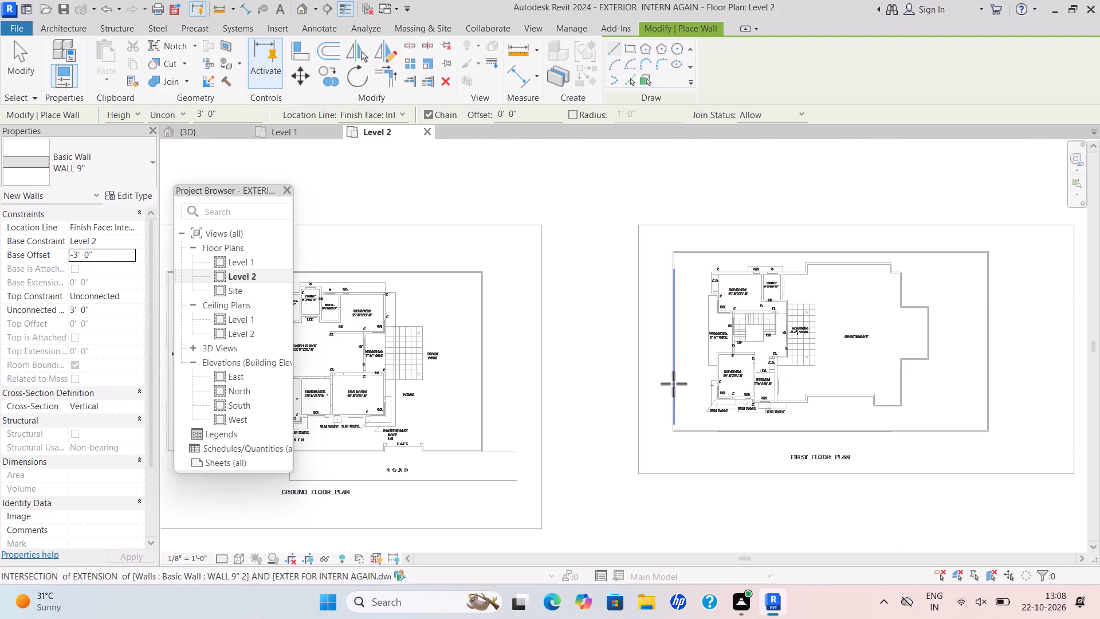
{"action": "scroll", "coordinate": [673, 383], "scroll_direction": "down", "scroll_amount": 2}
{"action": "middle_click_drag", "start_coordinate": [676, 382], "coordinate": [787, 285]}
{"action": "scroll", "coordinate": [676, 382], "scroll_direction": "down", "scroll_amount": 2}
{"action": "scroll", "coordinate": [981, 209], "scroll_direction": "up", "scroll_amount": 4}
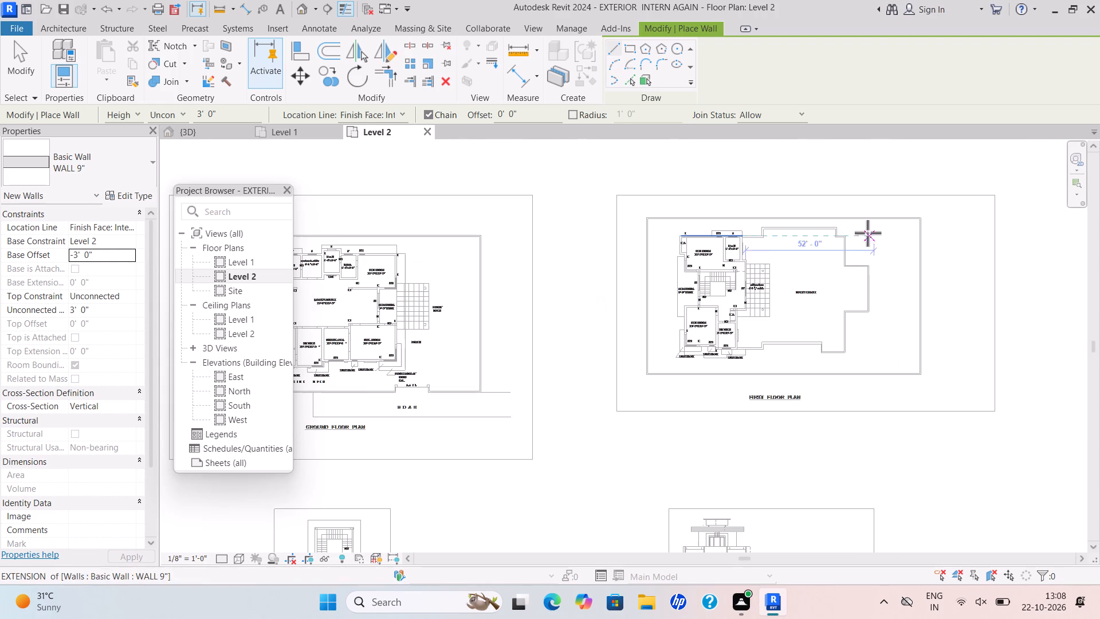
Switch the new wall's type to Basic Wall Generic - 5" and open its type properties.
{"action": "left_click", "coordinate": [148, 160]}
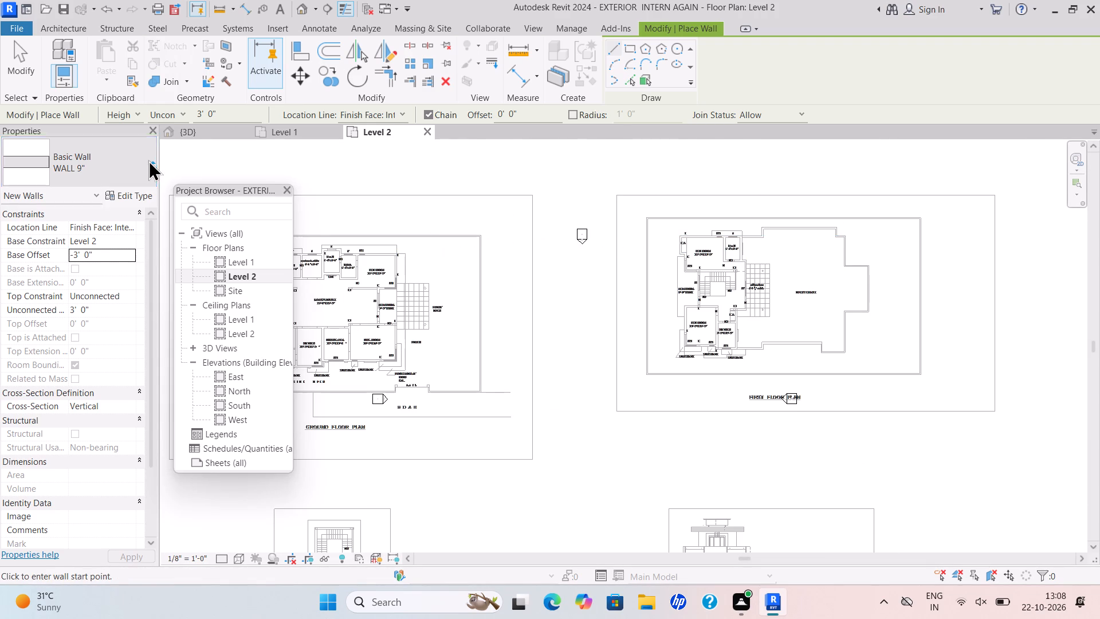
{"action": "scroll", "coordinate": [111, 283], "scroll_direction": "up", "scroll_amount": 4}
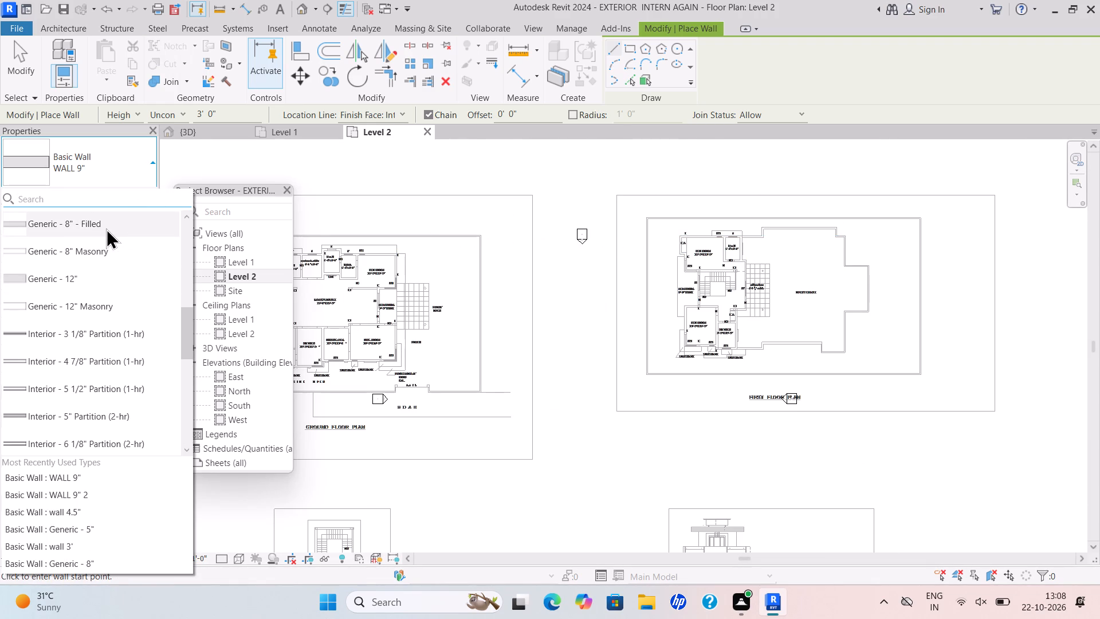
{"action": "scroll", "coordinate": [106, 228], "scroll_direction": "up", "scroll_amount": 3}
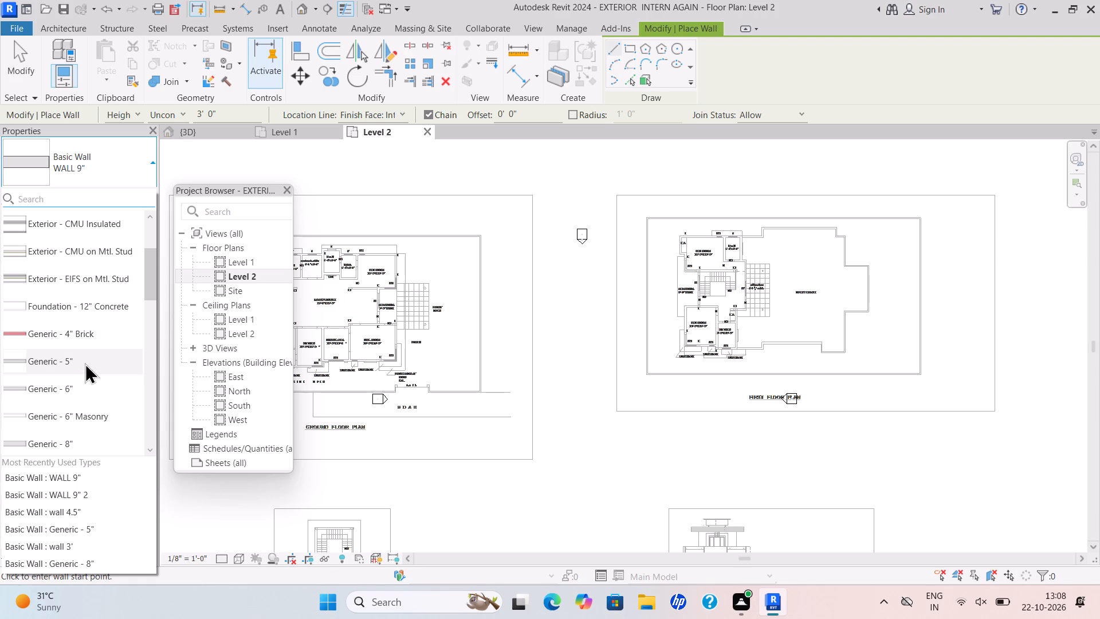
{"action": "left_click", "coordinate": [85, 363]}
{"action": "left_click", "coordinate": [127, 193]}
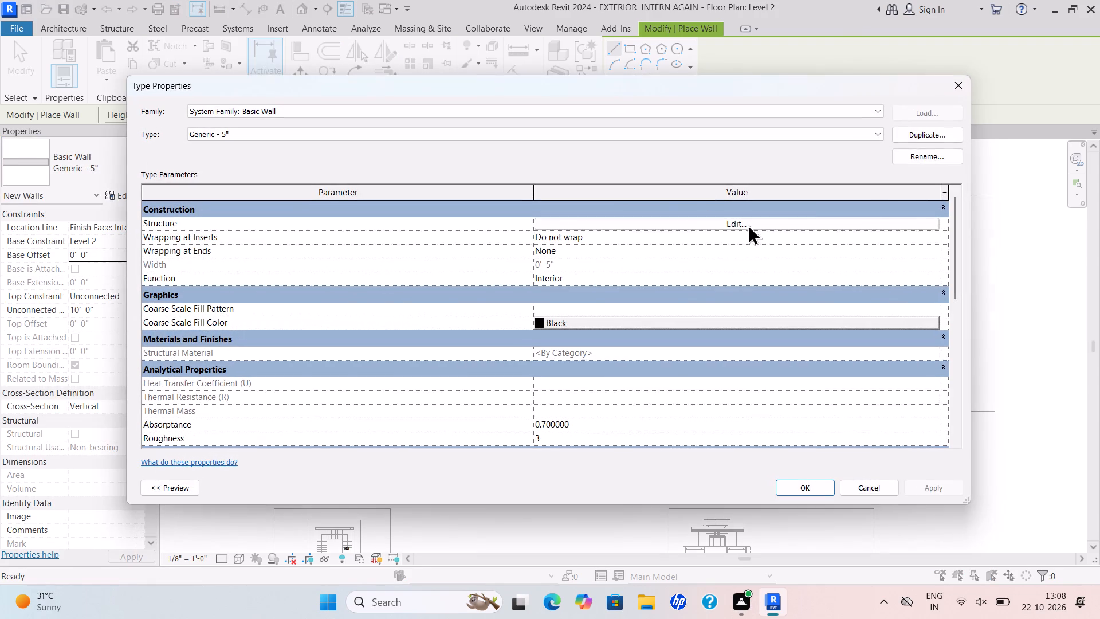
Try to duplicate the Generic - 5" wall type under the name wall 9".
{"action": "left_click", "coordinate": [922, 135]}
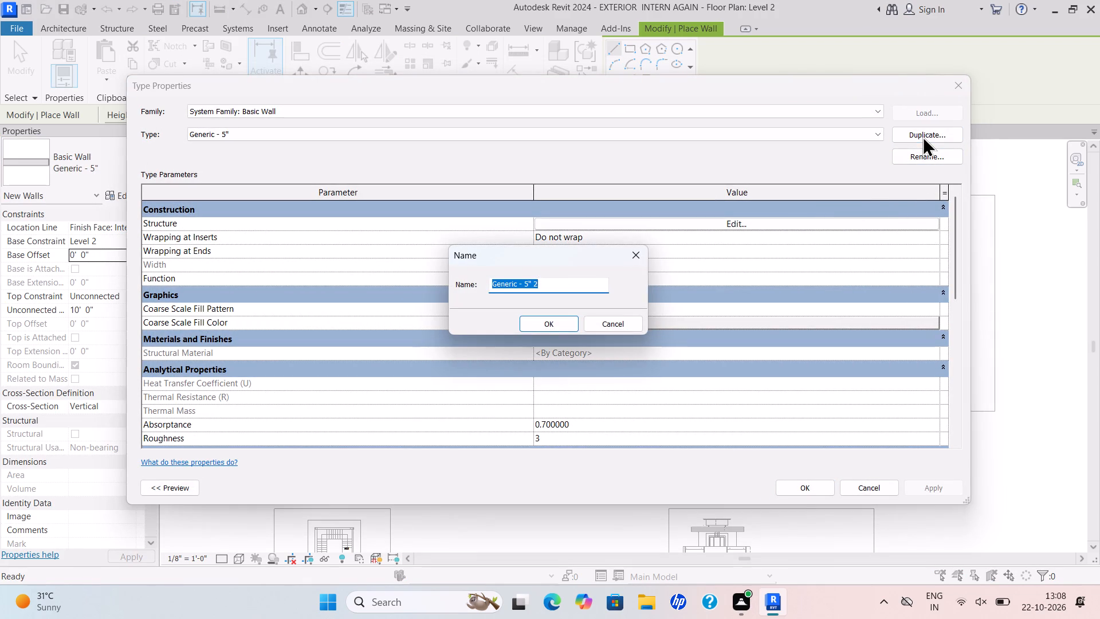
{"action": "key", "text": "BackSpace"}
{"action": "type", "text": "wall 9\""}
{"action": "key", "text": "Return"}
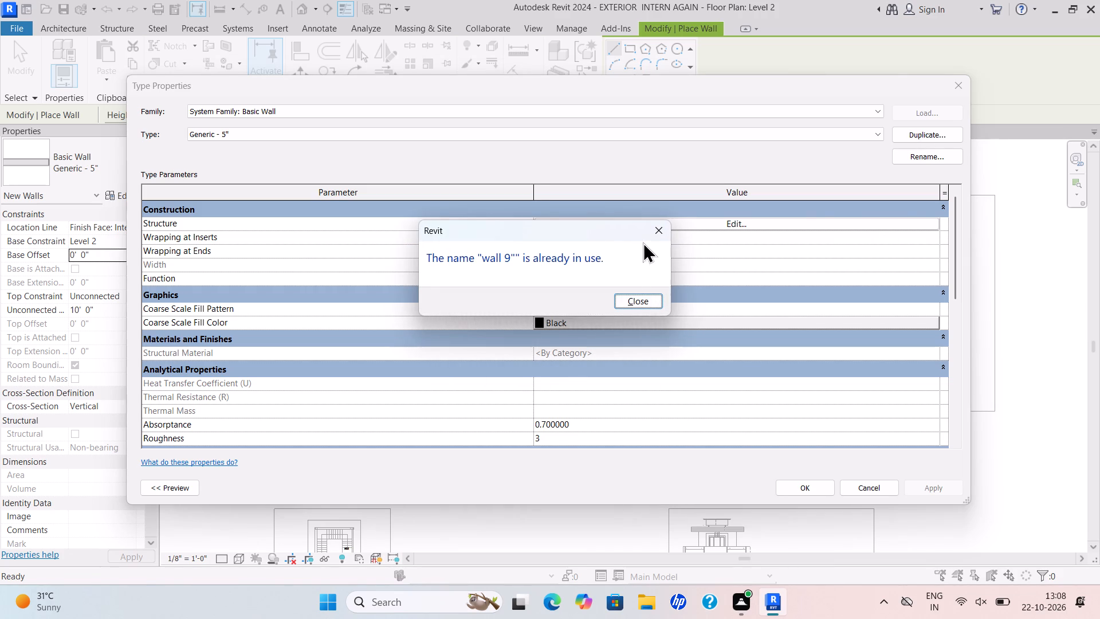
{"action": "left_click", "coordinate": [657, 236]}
Duplicate the Generic - 5" wall type under the name wall cmd.
{"action": "left_click", "coordinate": [917, 130]}
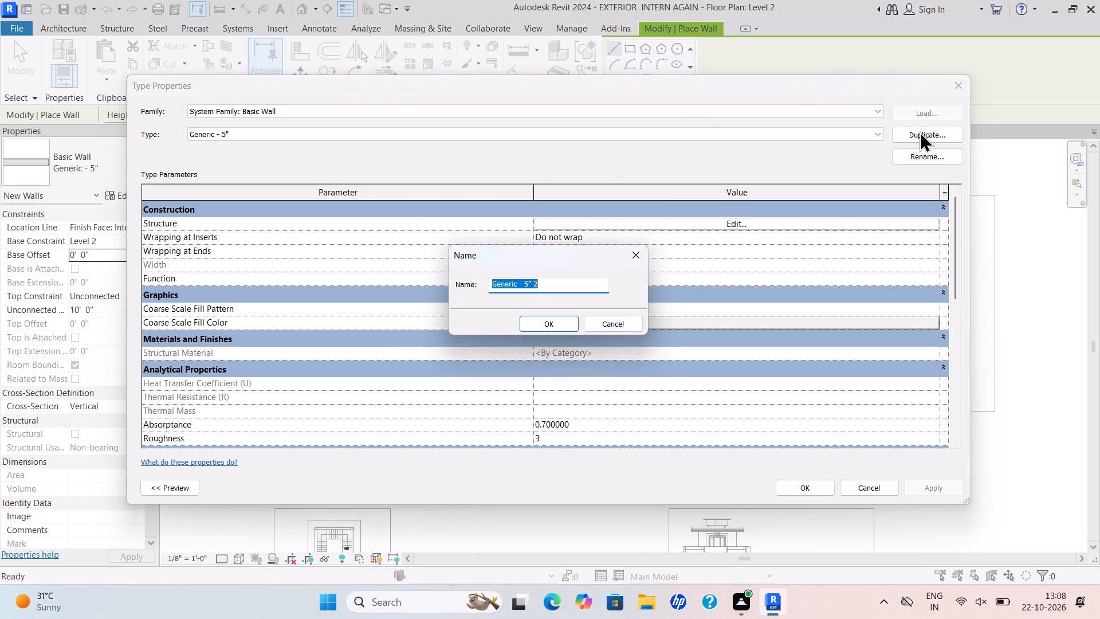
{"action": "key", "text": "BackSpace"}
{"action": "type", "text": "wall cn"}
{"action": "key", "text": "BackSpace"}
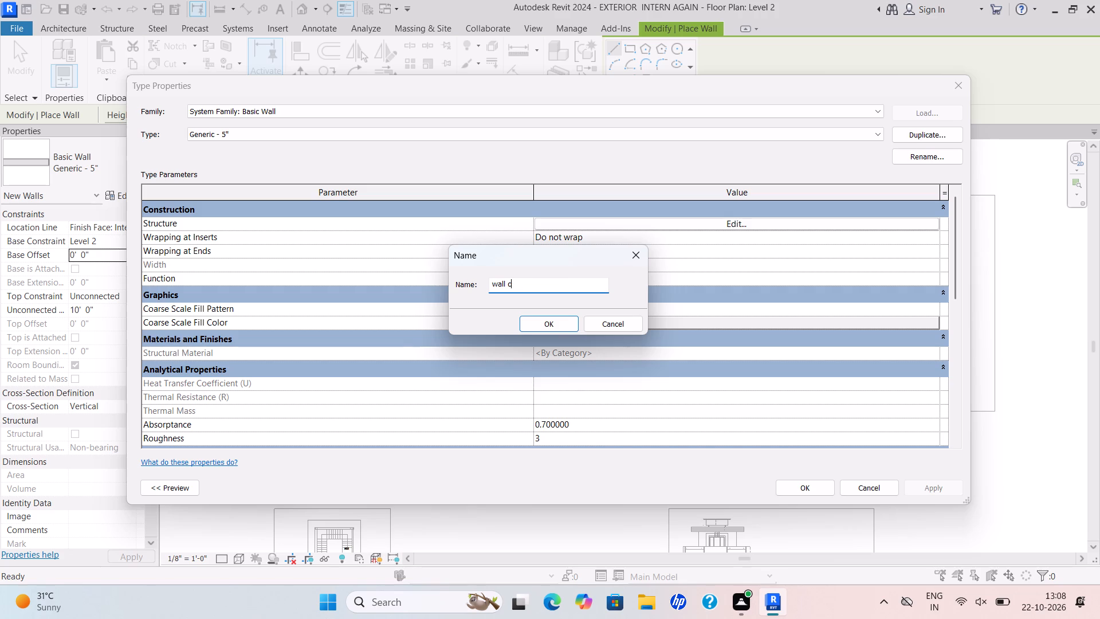
{"action": "key", "text": "m"}
{"action": "key", "text": "d"}
{"action": "left_click", "coordinate": [558, 322]}
Set the structure layer thickness of the wall cmd type to 9" and apply the type changes.
{"action": "left_click", "coordinate": [746, 228]}
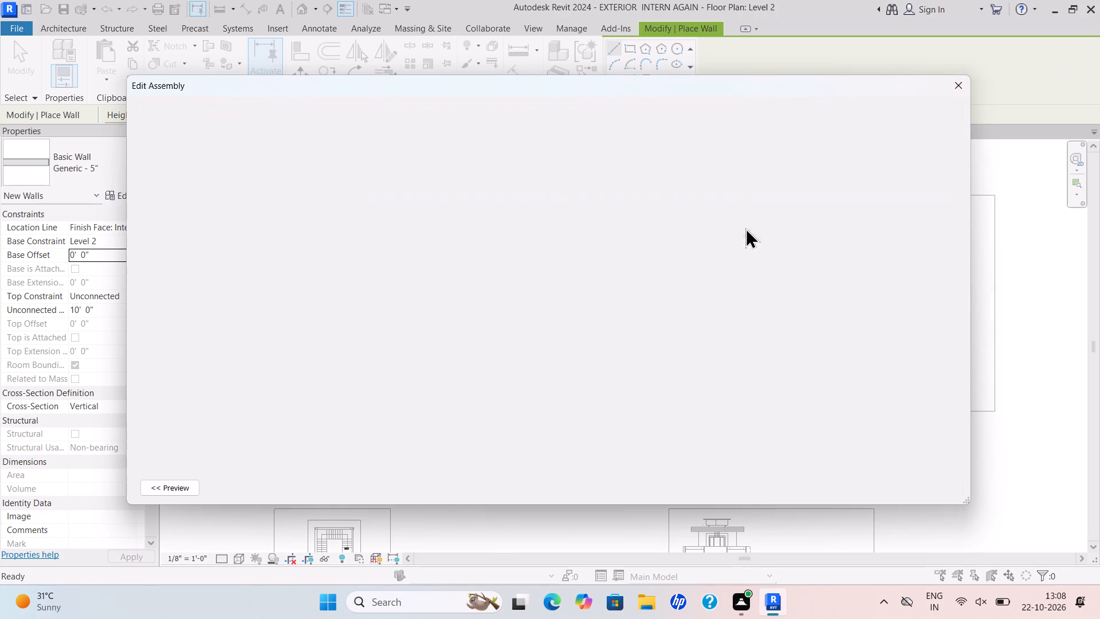
{"action": "left_click_drag", "start_coordinate": [527, 222], "coordinate": [492, 237]}
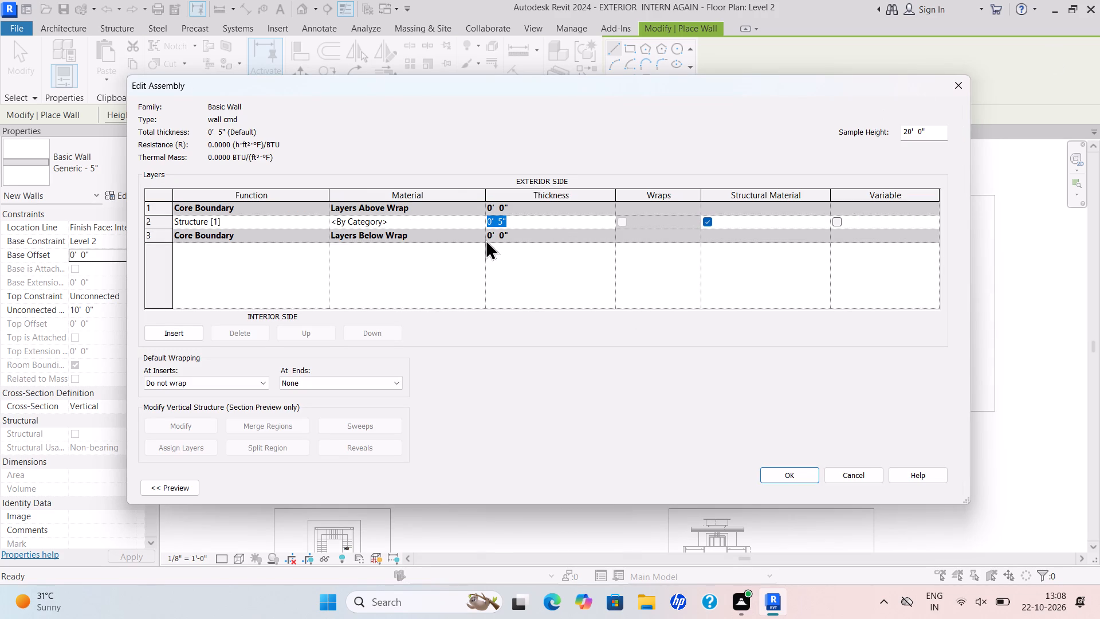
{"action": "key", "text": "BackSpace"}
{"action": "type", "text": "9\""}
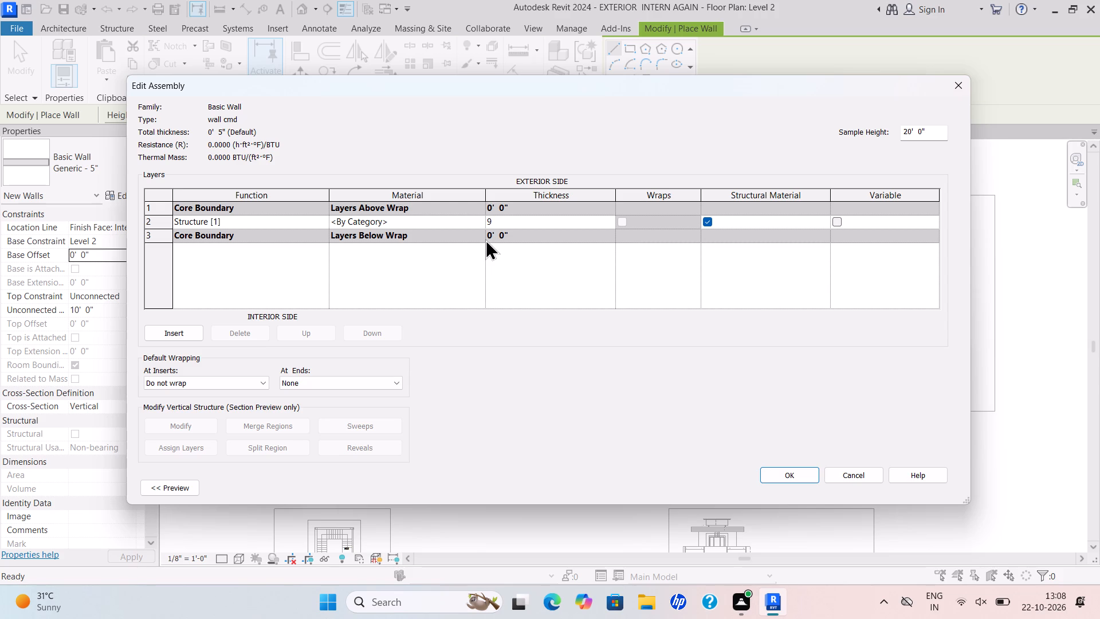
{"action": "key", "text": "Return"}
{"action": "left_click", "coordinate": [800, 479]}
{"action": "left_click", "coordinate": [940, 483]}
{"action": "left_click", "coordinate": [803, 484]}
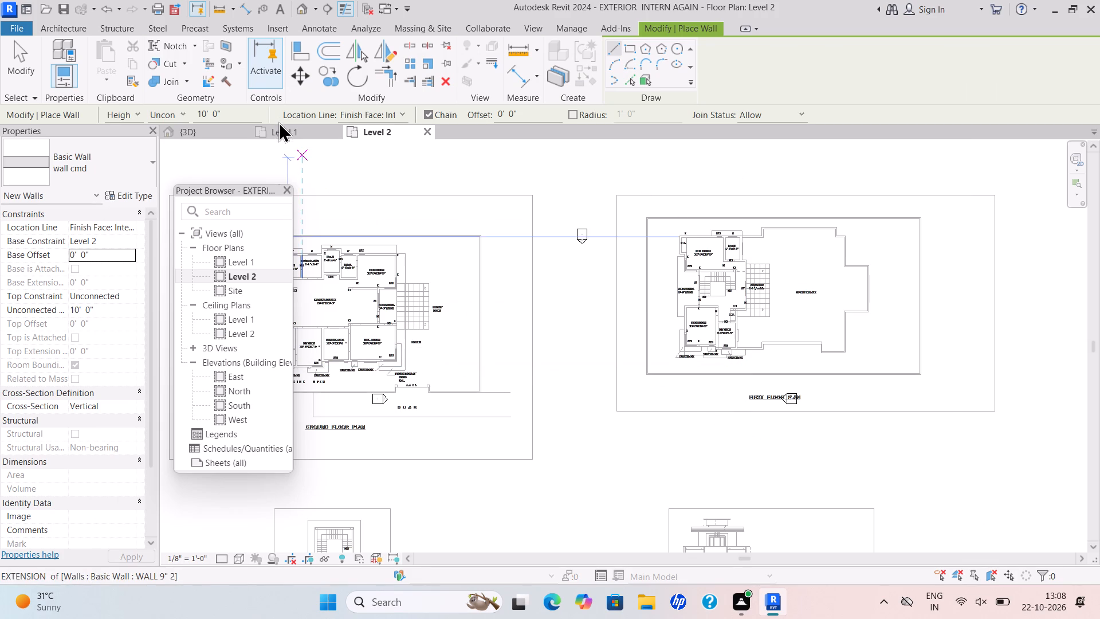
In the Level 1 floor plan, set the new wall's unconnected height to 5'.
{"action": "left_click", "coordinate": [281, 134]}
{"action": "scroll", "coordinate": [740, 258], "scroll_direction": "down", "scroll_amount": 12}
{"action": "middle_click_drag", "start_coordinate": [751, 255], "coordinate": [486, 297]}
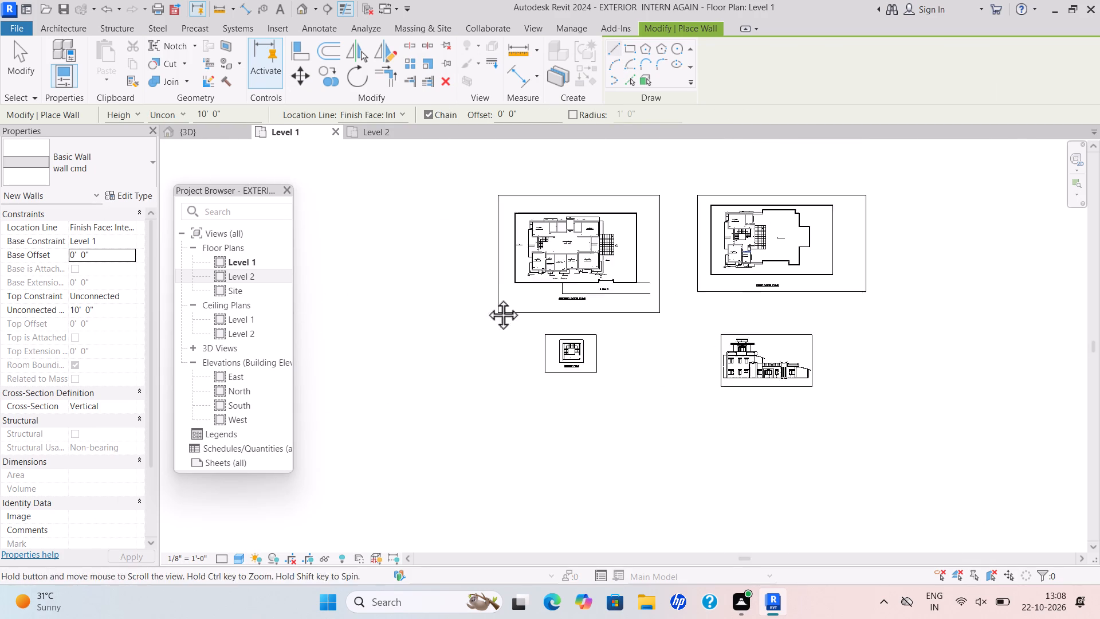
{"action": "middle_click_drag", "start_coordinate": [486, 297], "coordinate": [473, 298]}
{"action": "scroll", "coordinate": [577, 234], "scroll_direction": "up", "scroll_amount": 10}
{"action": "middle_click_drag", "start_coordinate": [522, 268], "coordinate": [707, 235]}
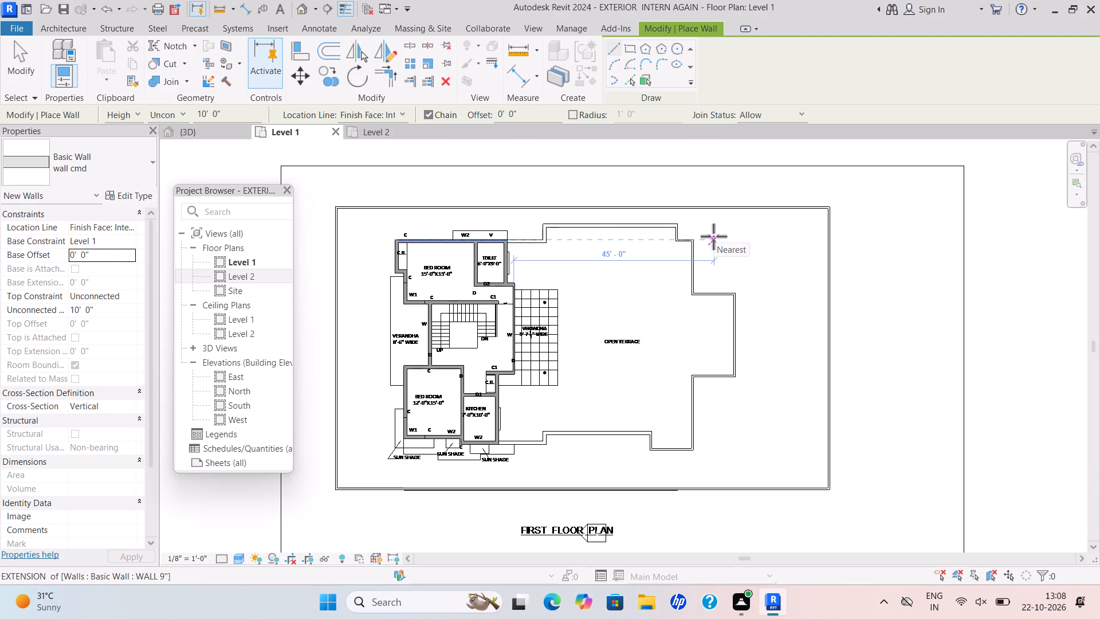
{"action": "scroll", "coordinate": [562, 271], "scroll_direction": "down", "scroll_amount": 2}
{"action": "middle_click_drag", "start_coordinate": [577, 271], "coordinate": [679, 268]}
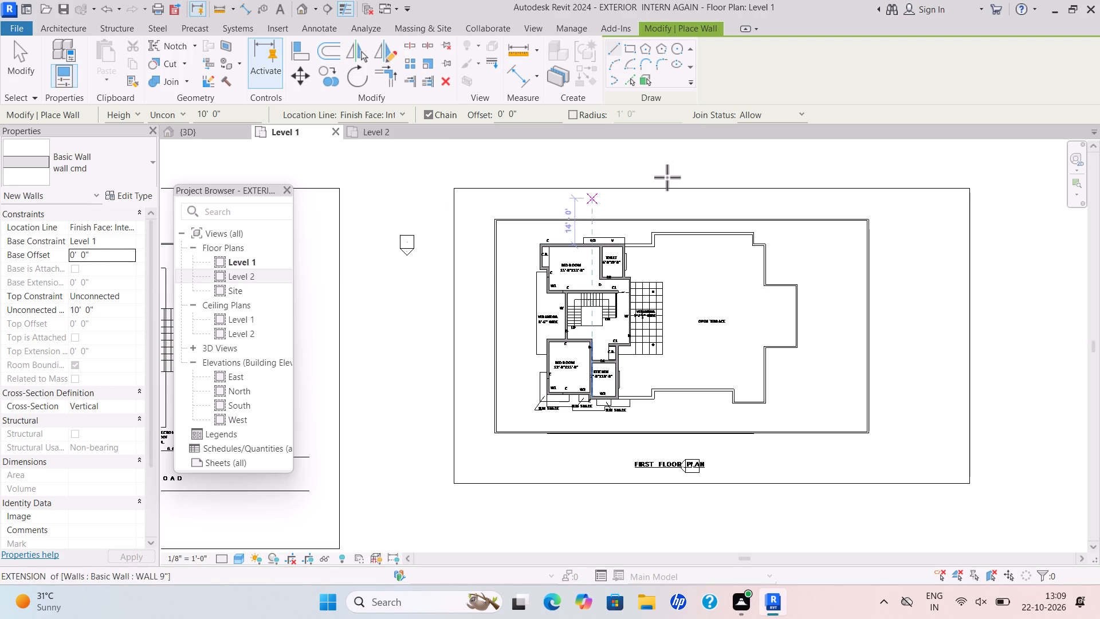
{"action": "left_click_drag", "start_coordinate": [94, 313], "coordinate": [89, 316]}
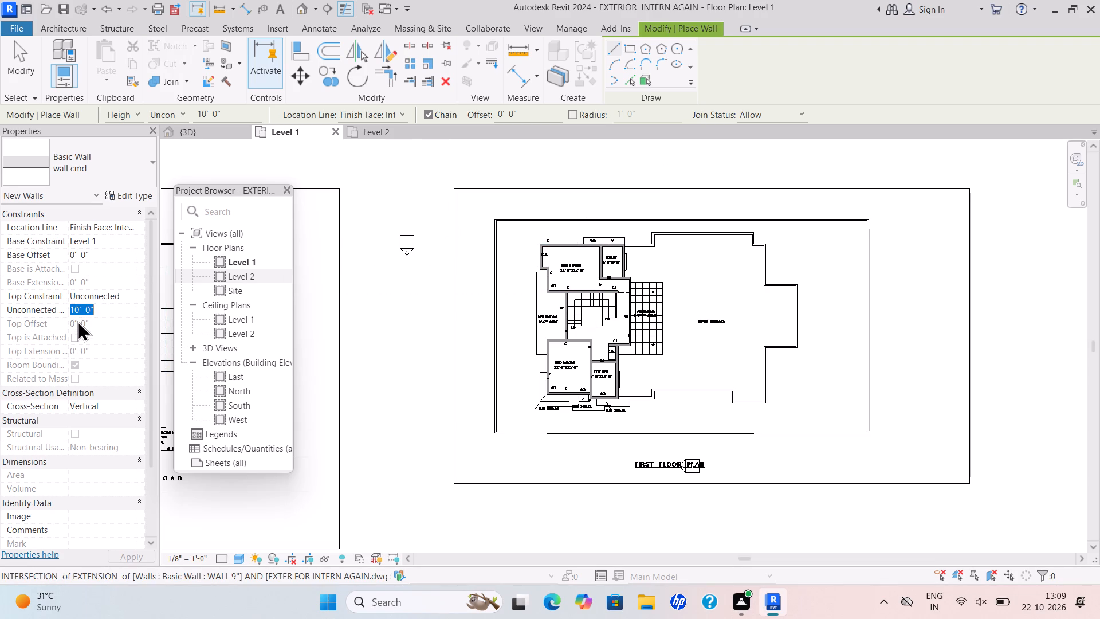
{"action": "key", "text": "BackSpace"}
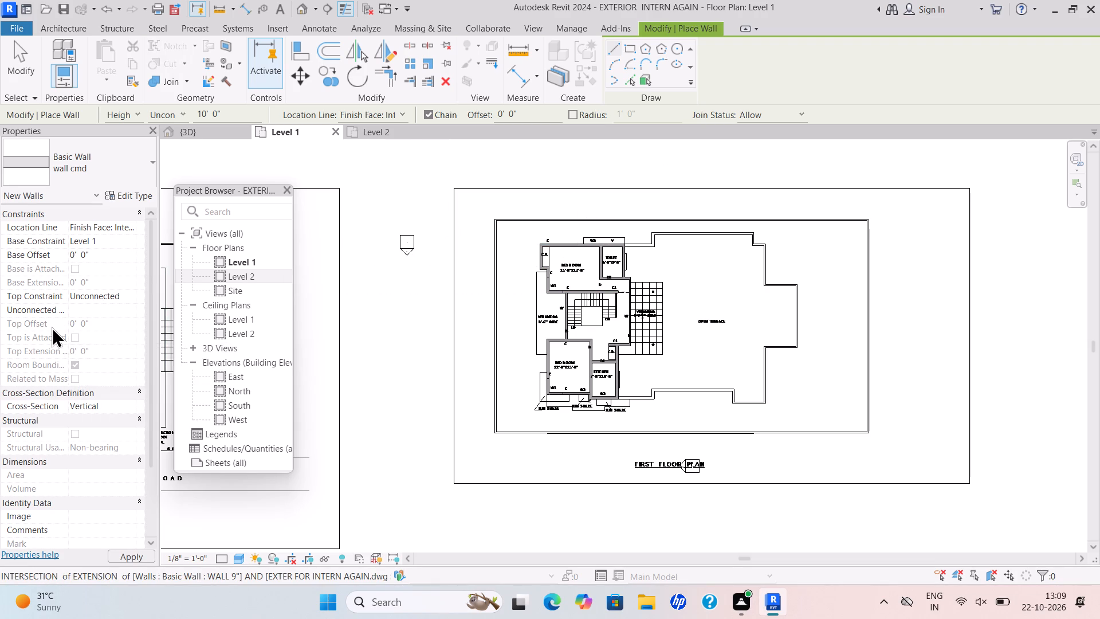
{"action": "type", "text": "5'"}
{"action": "key", "text": "Return"}
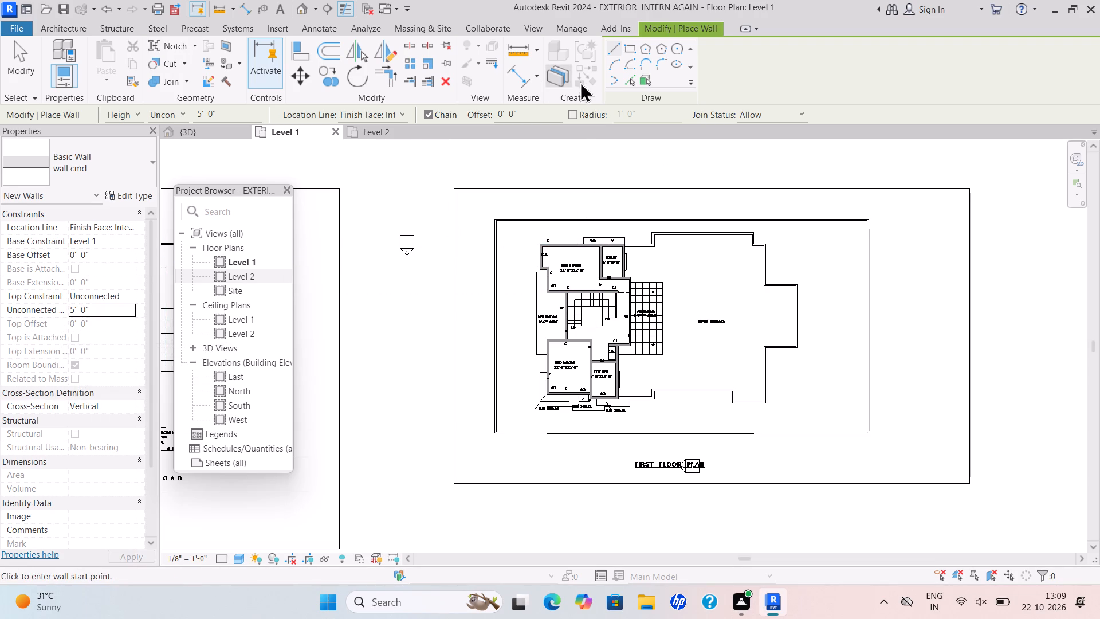
{"action": "scroll", "coordinate": [667, 246], "scroll_direction": "up", "scroll_amount": 14}
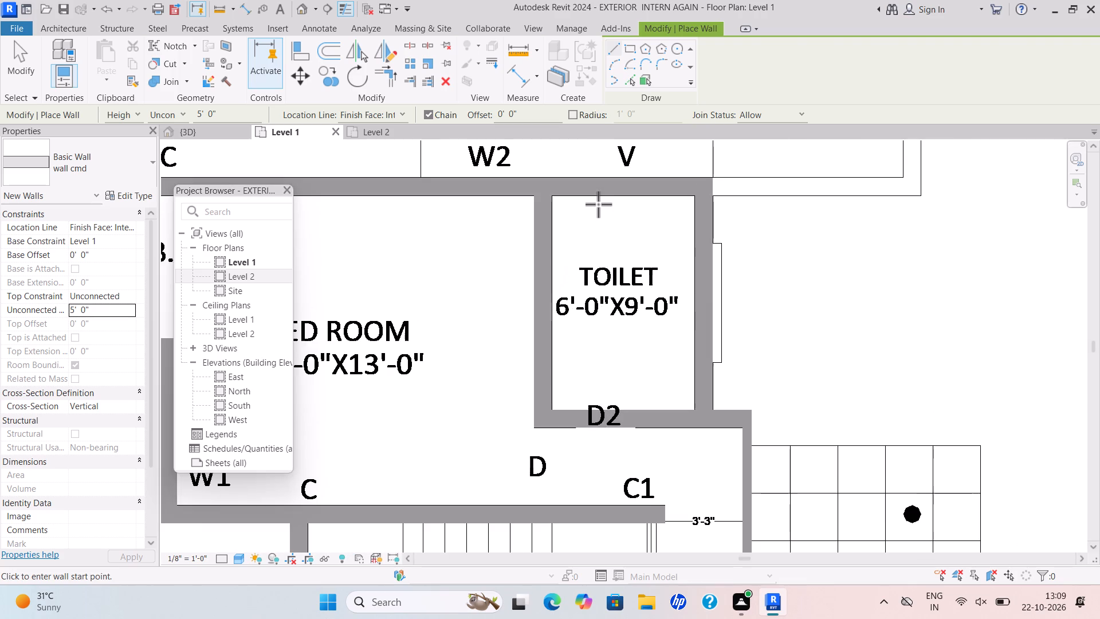
Draw wall cmd segments from the toilet's outer corner along the open terrace's upper outline, around the 4'-3" jog to the next corner.
{"action": "left_click", "coordinate": [717, 197]}
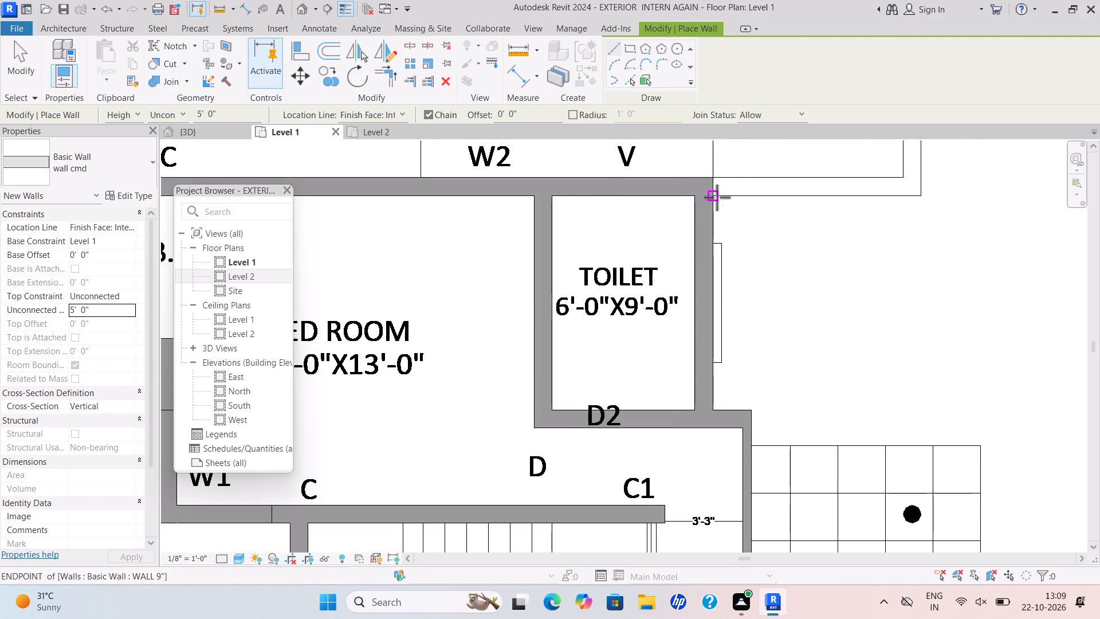
{"action": "left_click", "coordinate": [919, 198]}
{"action": "scroll", "coordinate": [933, 159], "scroll_direction": "down", "scroll_amount": 4}
{"action": "middle_click_drag", "start_coordinate": [924, 190], "coordinate": [861, 308]}
{"action": "scroll", "coordinate": [854, 252], "scroll_direction": "up", "scroll_amount": 5}
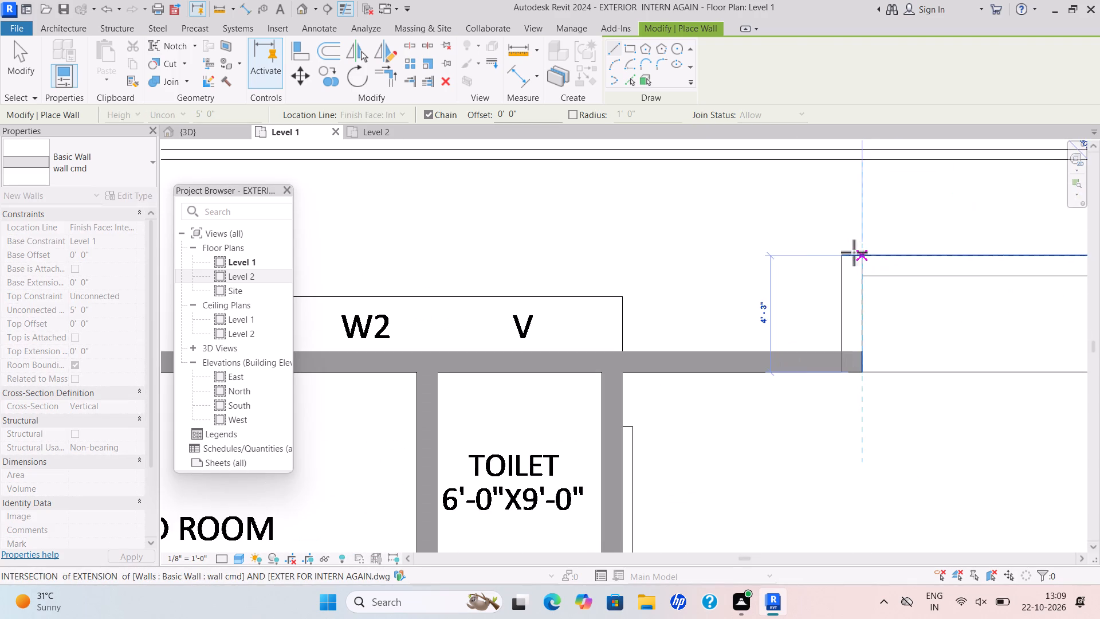
{"action": "left_click", "coordinate": [867, 254]}
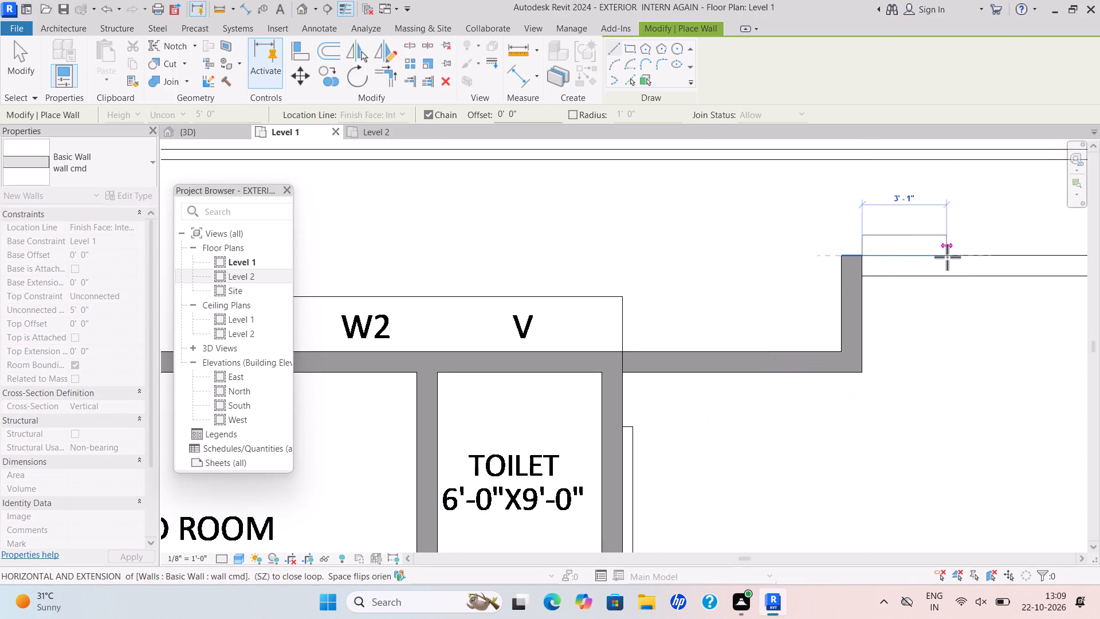
{"action": "key", "text": "space"}
{"action": "scroll", "coordinate": [946, 267], "scroll_direction": "down", "scroll_amount": 5}
{"action": "middle_click_drag", "start_coordinate": [946, 267], "coordinate": [687, 197]}
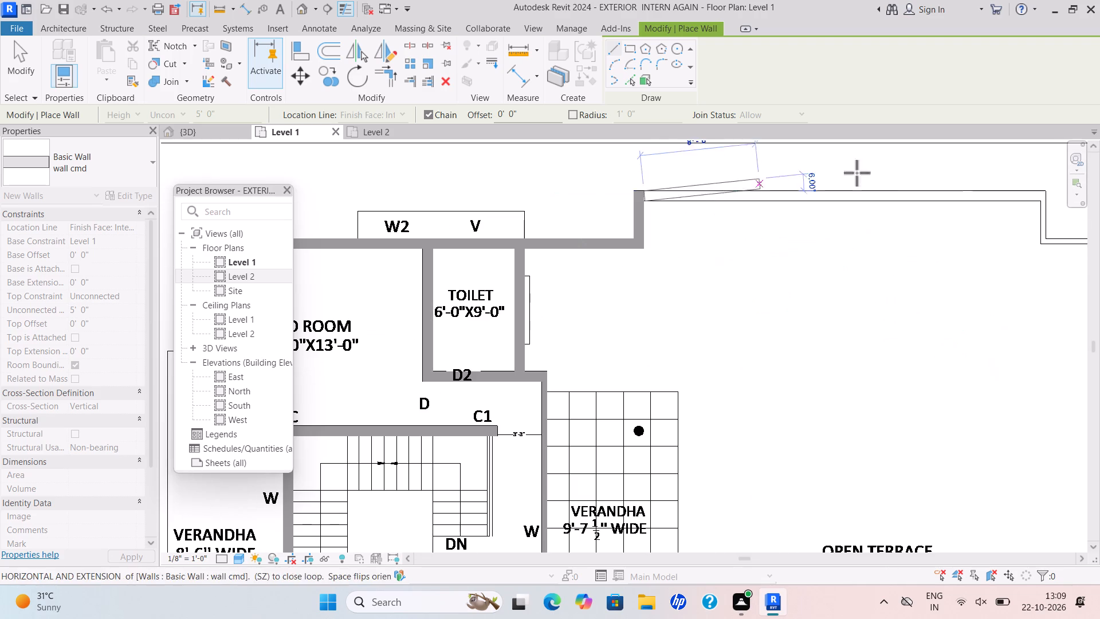
{"action": "scroll", "coordinate": [1046, 194], "scroll_direction": "up", "scroll_amount": 9}
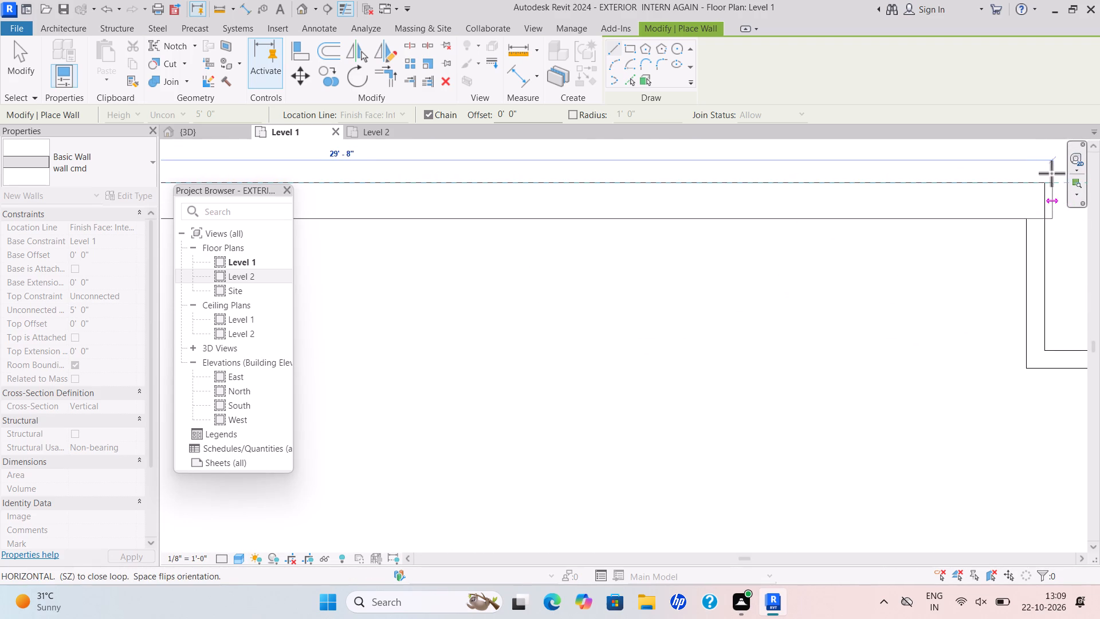
{"action": "left_click", "coordinate": [1046, 183]}
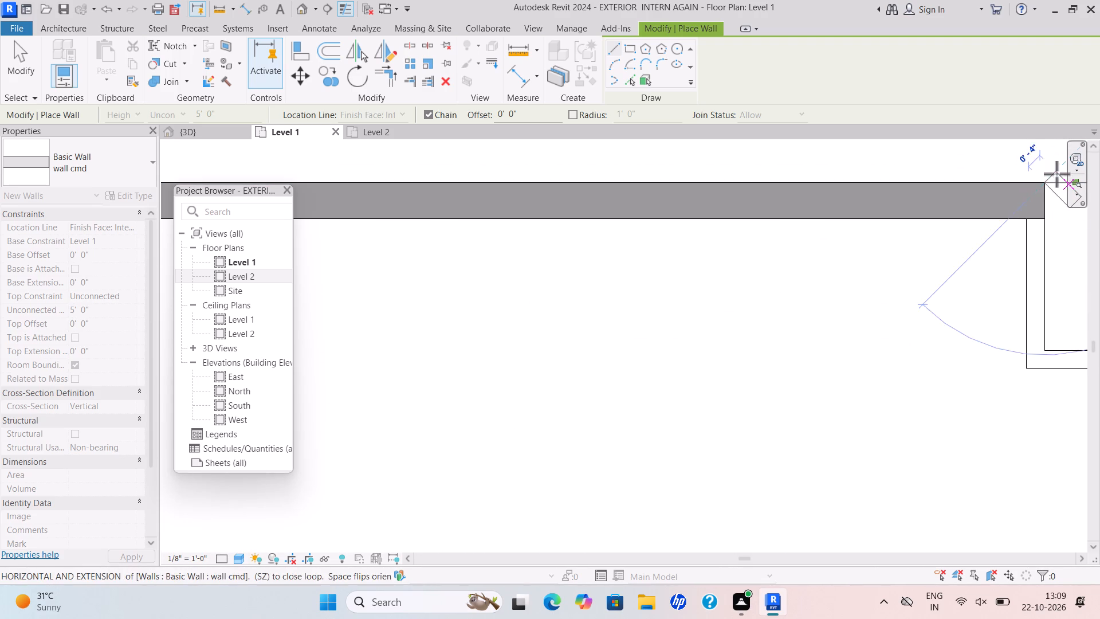
{"action": "key", "text": "Escape"}
Draw wall cmd from the kitchen's lower outer corner about 10'-9" along the terrace's lower outline, turning about 3' up the jog.
{"action": "scroll", "coordinate": [701, 300], "scroll_direction": "down", "scroll_amount": 2}
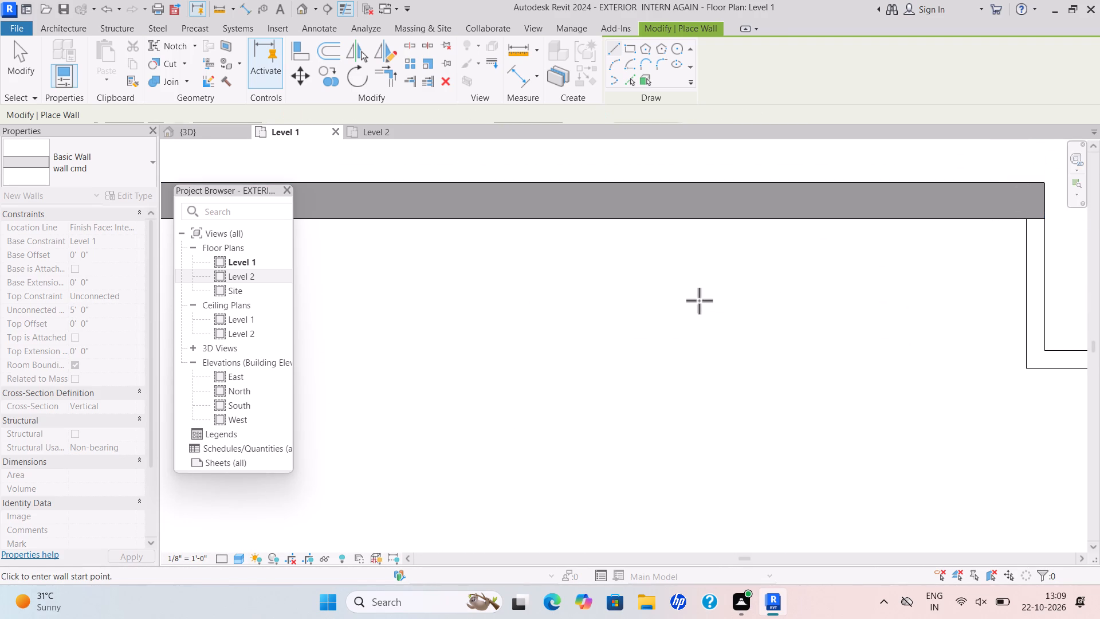
{"action": "scroll", "coordinate": [699, 300], "scroll_direction": "down", "scroll_amount": 15}
{"action": "middle_click_drag", "start_coordinate": [737, 307], "coordinate": [774, 211]}
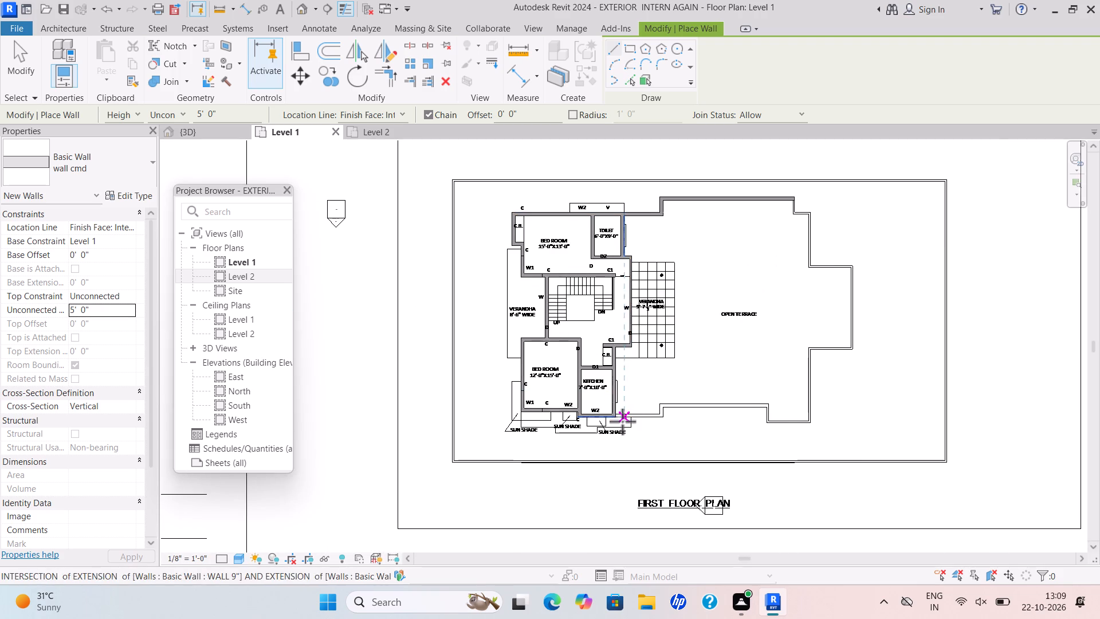
{"action": "scroll", "coordinate": [622, 421], "scroll_direction": "up", "scroll_amount": 20}
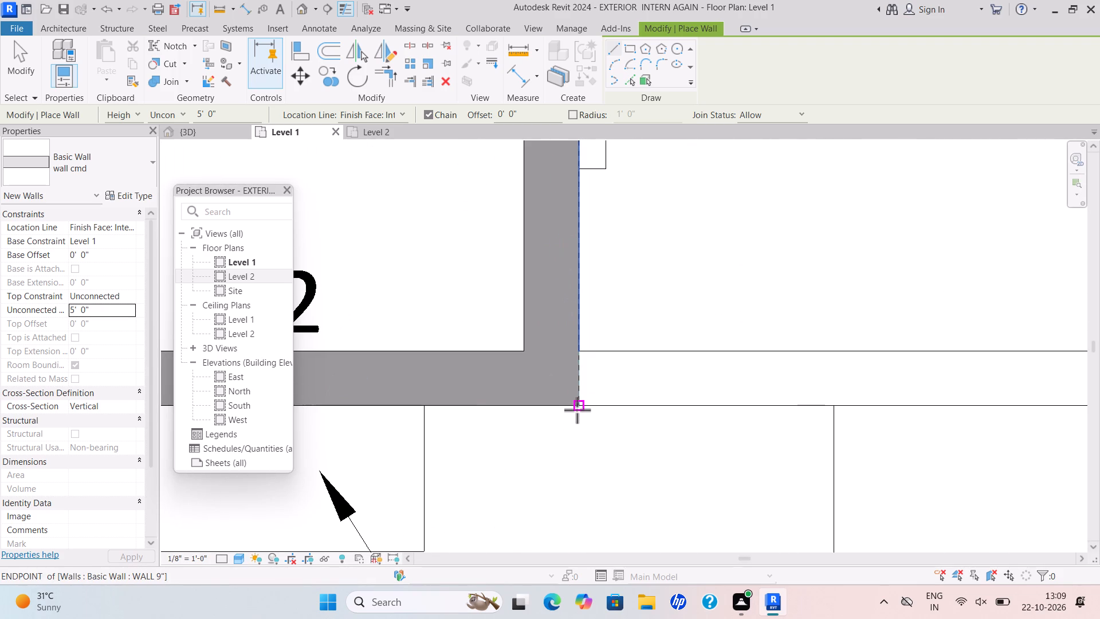
{"action": "left_click", "coordinate": [576, 410]}
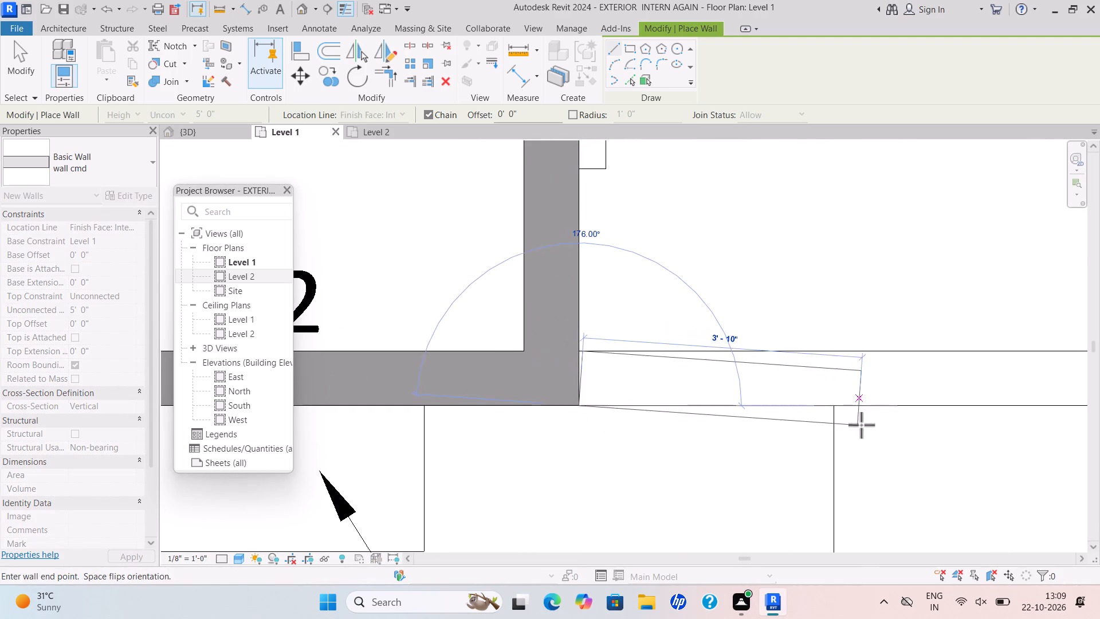
{"action": "scroll", "coordinate": [861, 424], "scroll_direction": "down", "scroll_amount": 4}
{"action": "middle_click_drag", "start_coordinate": [846, 416], "coordinate": [506, 316]}
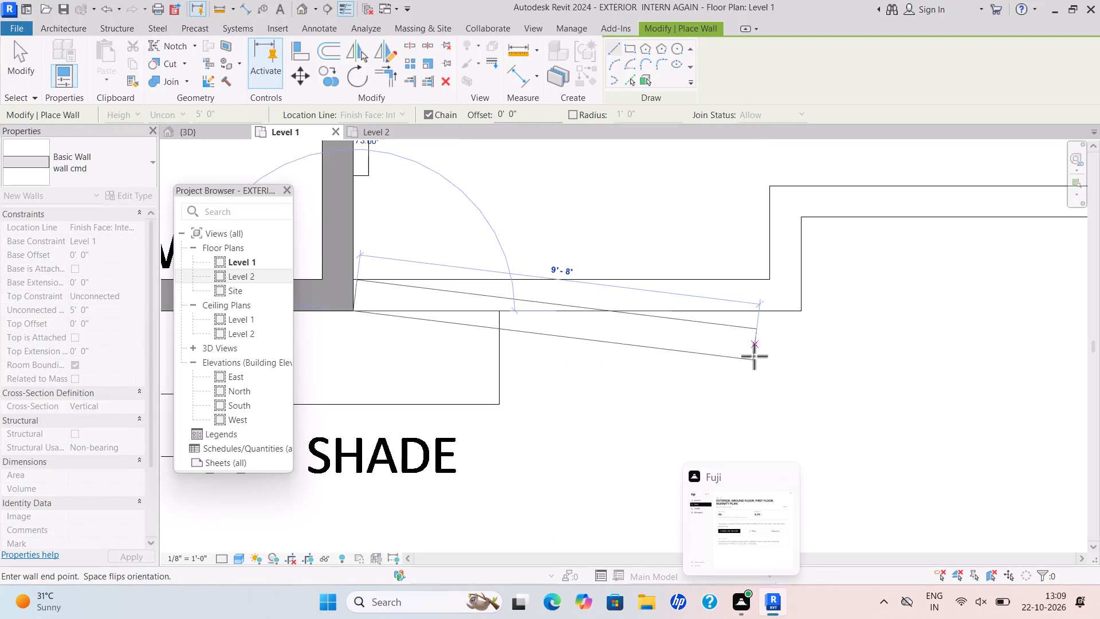
{"action": "scroll", "coordinate": [802, 308], "scroll_direction": "up", "scroll_amount": 5}
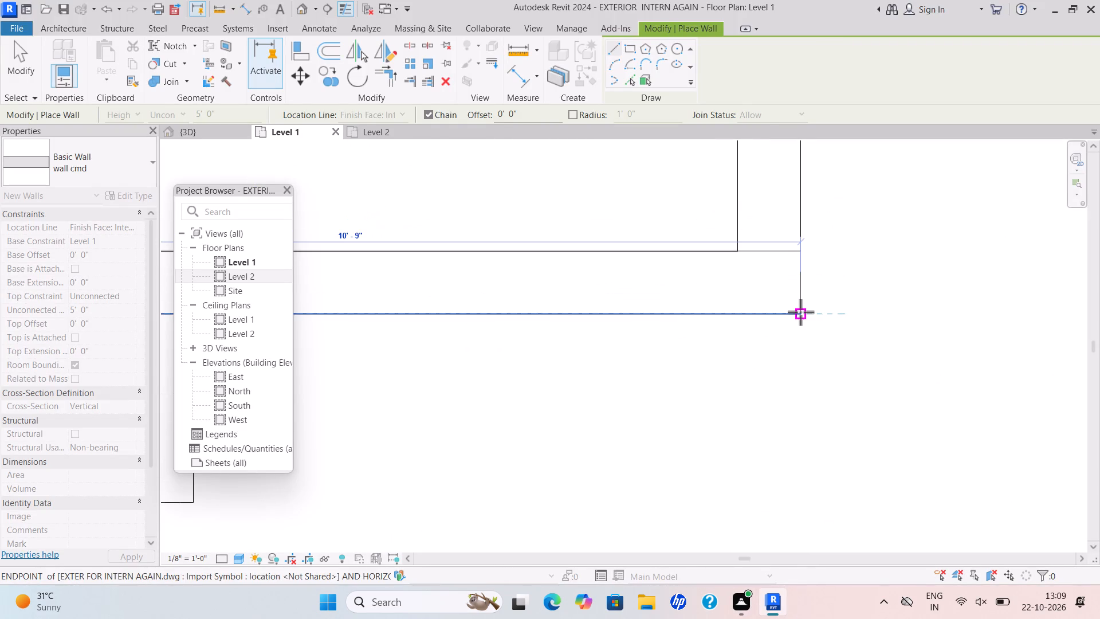
{"action": "left_click", "coordinate": [800, 312]}
{"action": "middle_click_drag", "start_coordinate": [828, 184], "coordinate": [801, 366]}
{"action": "scroll", "coordinate": [799, 332], "scroll_direction": "down", "scroll_amount": 2}
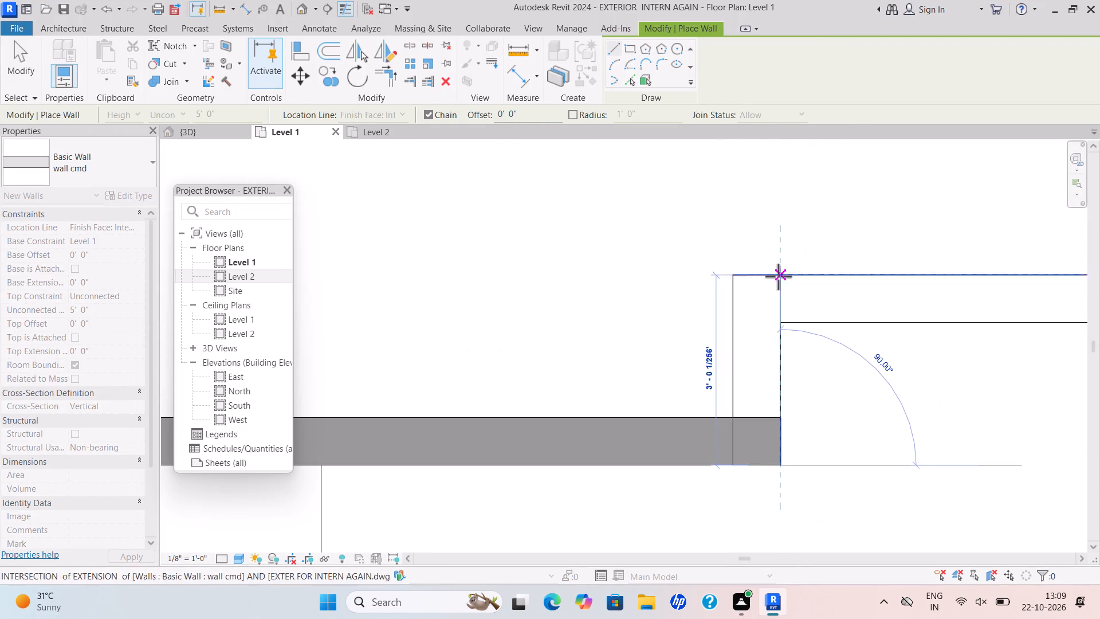
{"action": "middle_click_drag", "start_coordinate": [778, 281], "coordinate": [729, 386]}
{"action": "scroll", "coordinate": [764, 332], "scroll_direction": "down", "scroll_amount": 16}
{"action": "scroll", "coordinate": [726, 374], "scroll_direction": "up", "scroll_amount": 4}
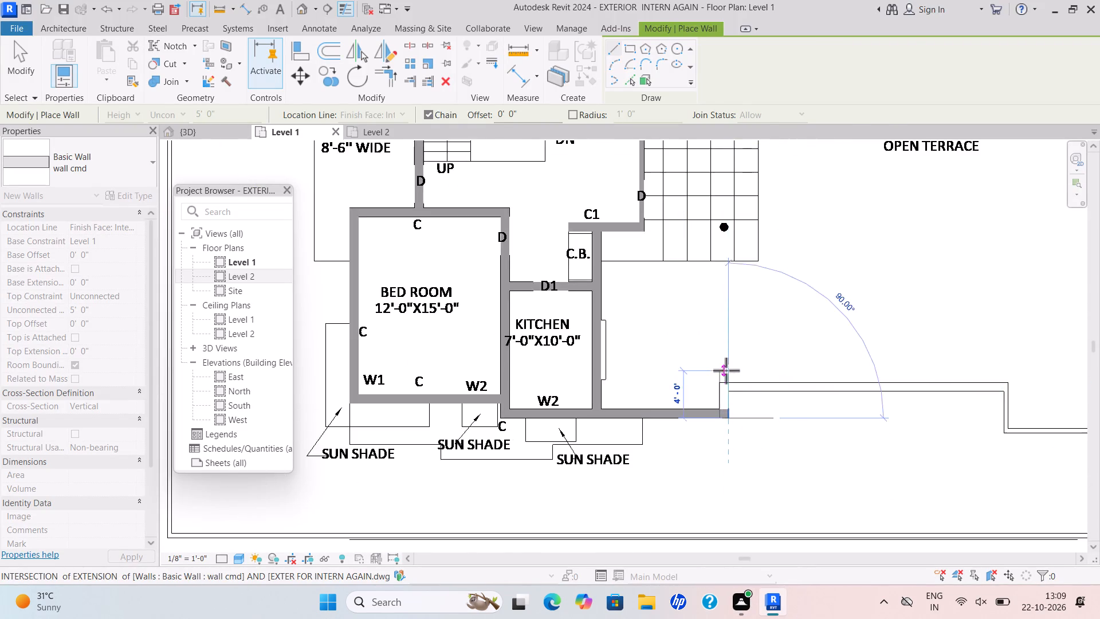
{"action": "scroll", "coordinate": [726, 369], "scroll_direction": "up", "scroll_amount": 10}
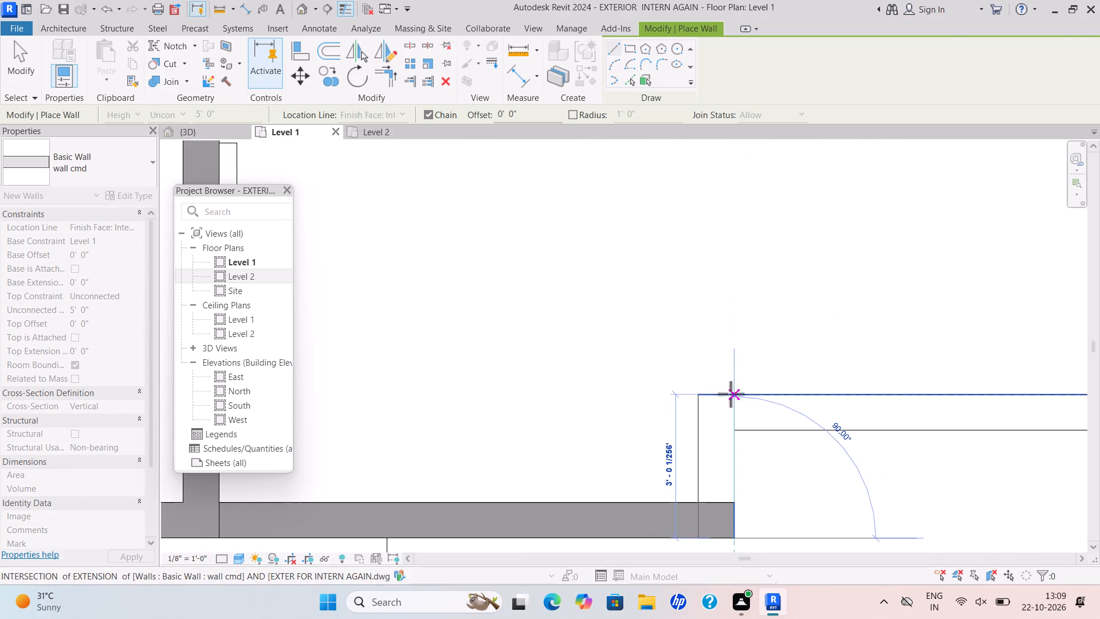
{"action": "left_click", "coordinate": [730, 395]}
Continue the wall chain with flipped orientation along the terrace's lower outline to the next corner, and end the chain.
{"action": "key", "text": "space"}
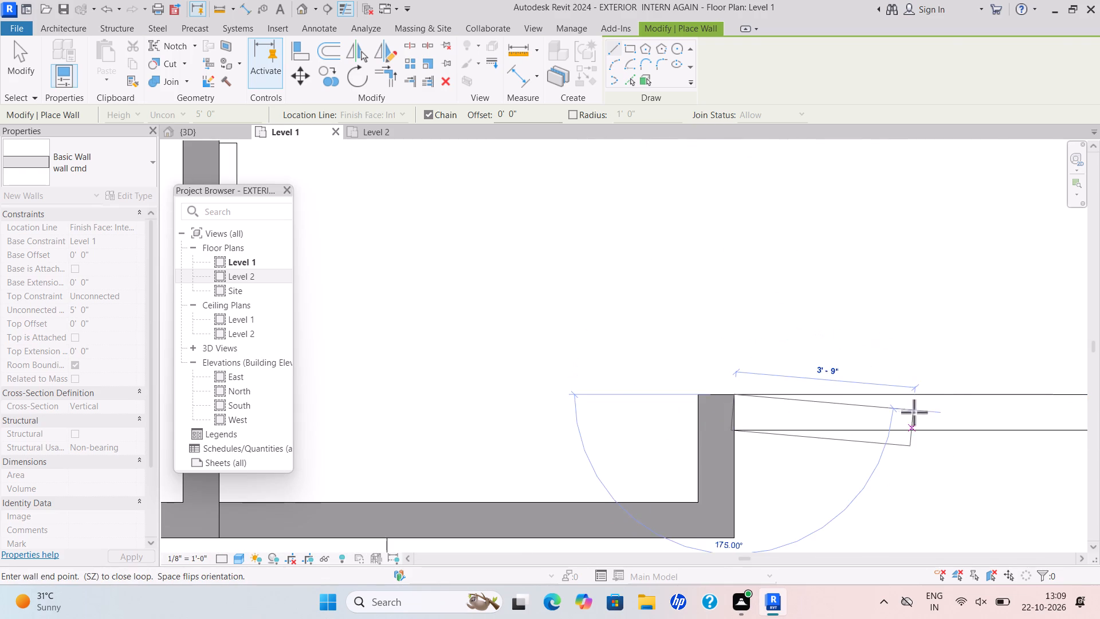
{"action": "scroll", "coordinate": [914, 412], "scroll_direction": "down", "scroll_amount": 5}
{"action": "middle_click_drag", "start_coordinate": [914, 412], "coordinate": [646, 315]}
{"action": "scroll", "coordinate": [949, 299], "scroll_direction": "down", "scroll_amount": 4}
{"action": "middle_click_drag", "start_coordinate": [949, 299], "coordinate": [480, 307]}
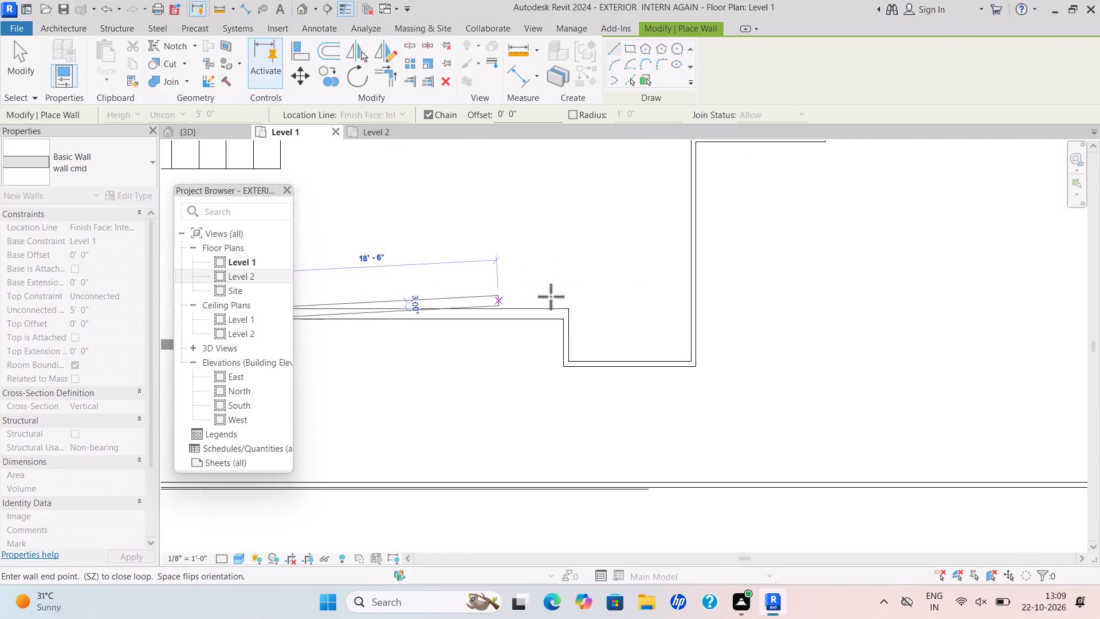
{"action": "scroll", "coordinate": [564, 316], "scroll_direction": "up", "scroll_amount": 9}
{"action": "left_click", "coordinate": [576, 291]}
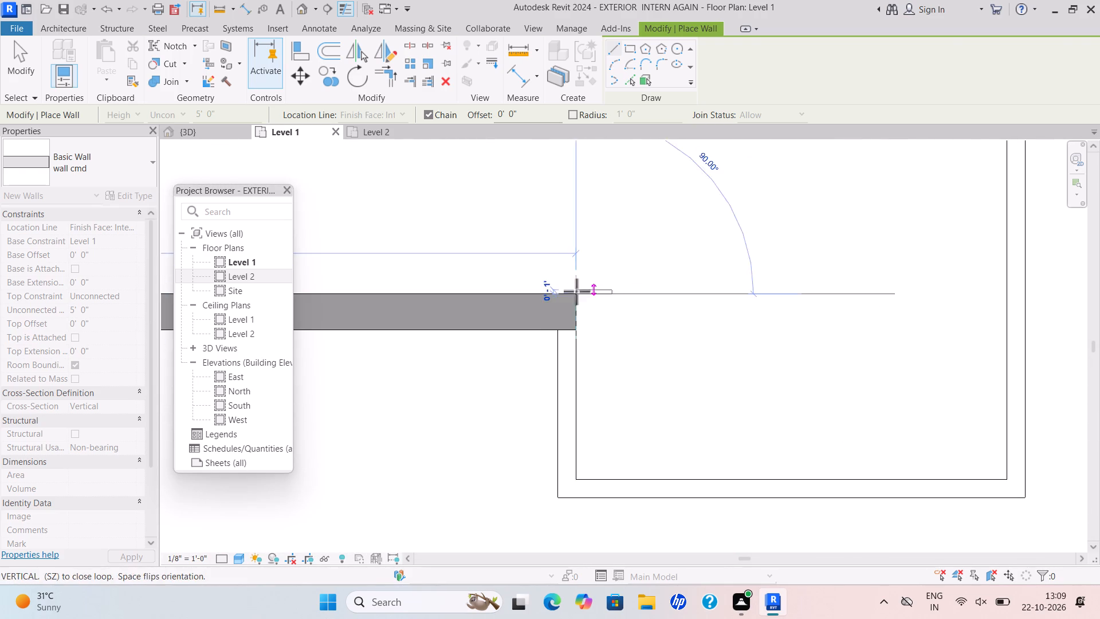
{"action": "key", "text": "Escape"}
Duplicate the Generic - 6" wall type under the name cmd 4.5".
{"action": "scroll", "coordinate": [643, 347], "scroll_direction": "down", "scroll_amount": 12}
{"action": "middle_click_drag", "start_coordinate": [681, 300], "coordinate": [669, 312]}
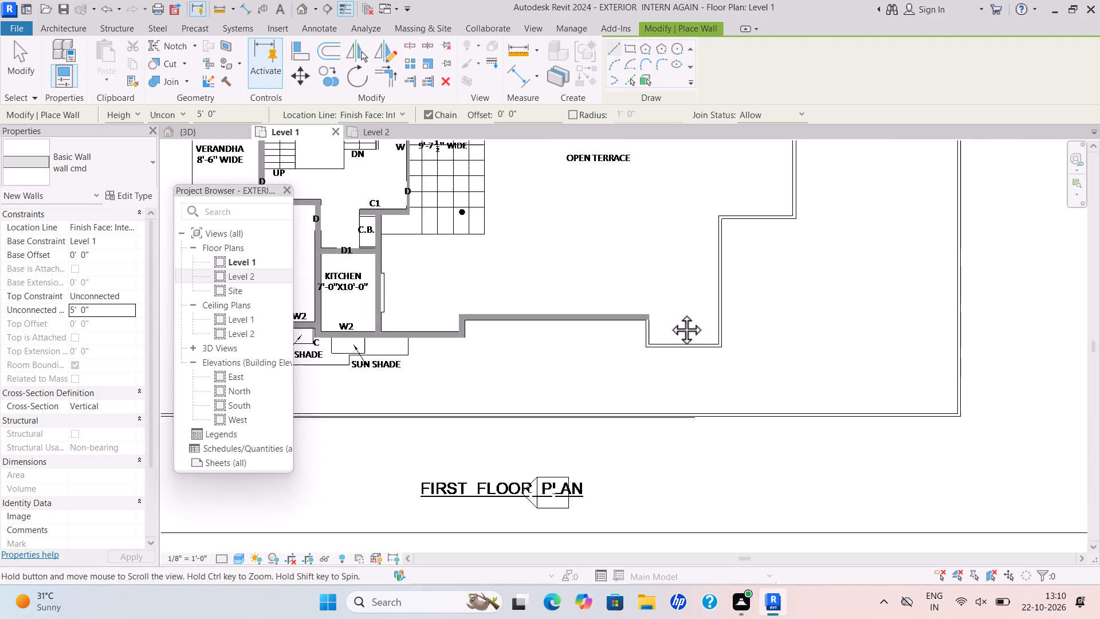
{"action": "scroll", "coordinate": [669, 312], "scroll_direction": "down", "scroll_amount": 3}
{"action": "middle_click_drag", "start_coordinate": [669, 312], "coordinate": [636, 336]}
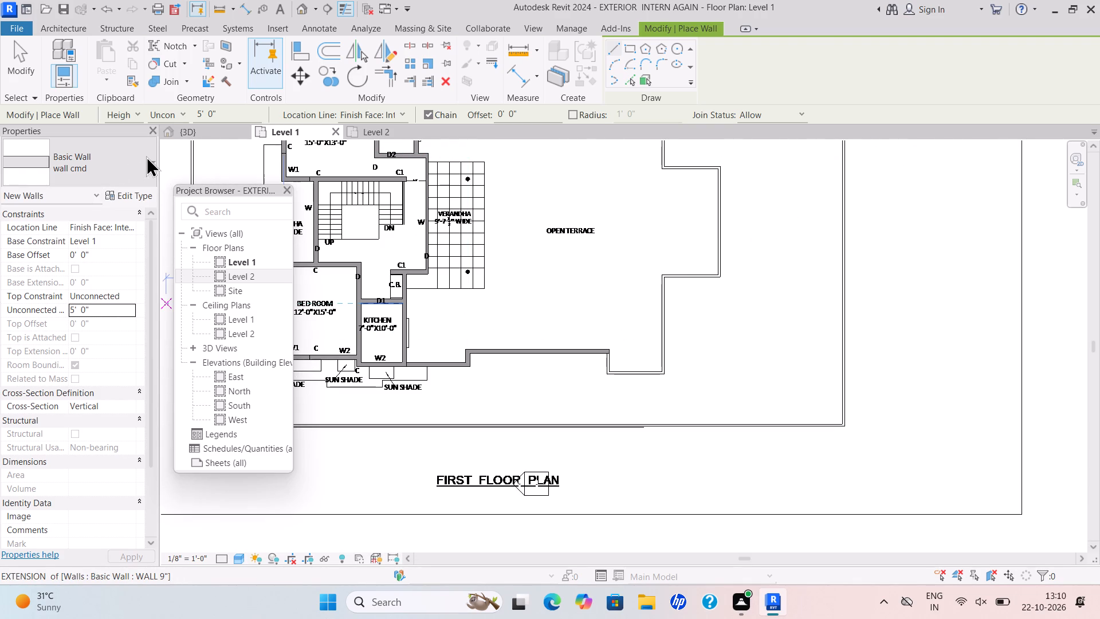
{"action": "left_click", "coordinate": [146, 156]}
{"action": "scroll", "coordinate": [74, 330], "scroll_direction": "up", "scroll_amount": 3}
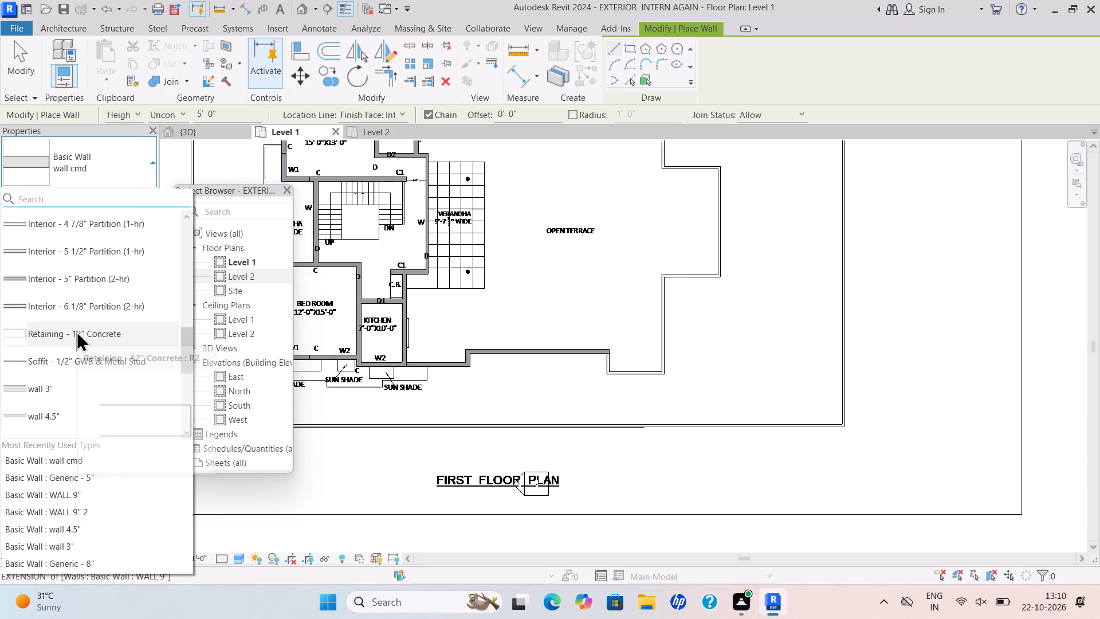
{"action": "scroll", "coordinate": [79, 330], "scroll_direction": "up", "scroll_amount": 4}
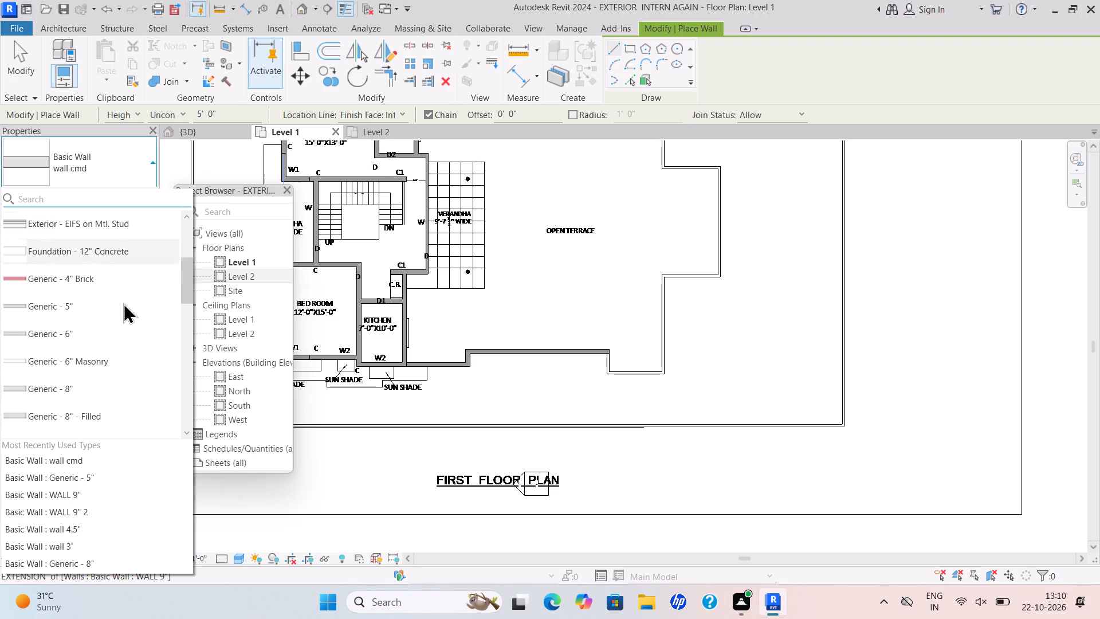
{"action": "scroll", "coordinate": [131, 331], "scroll_direction": "up", "scroll_amount": 3}
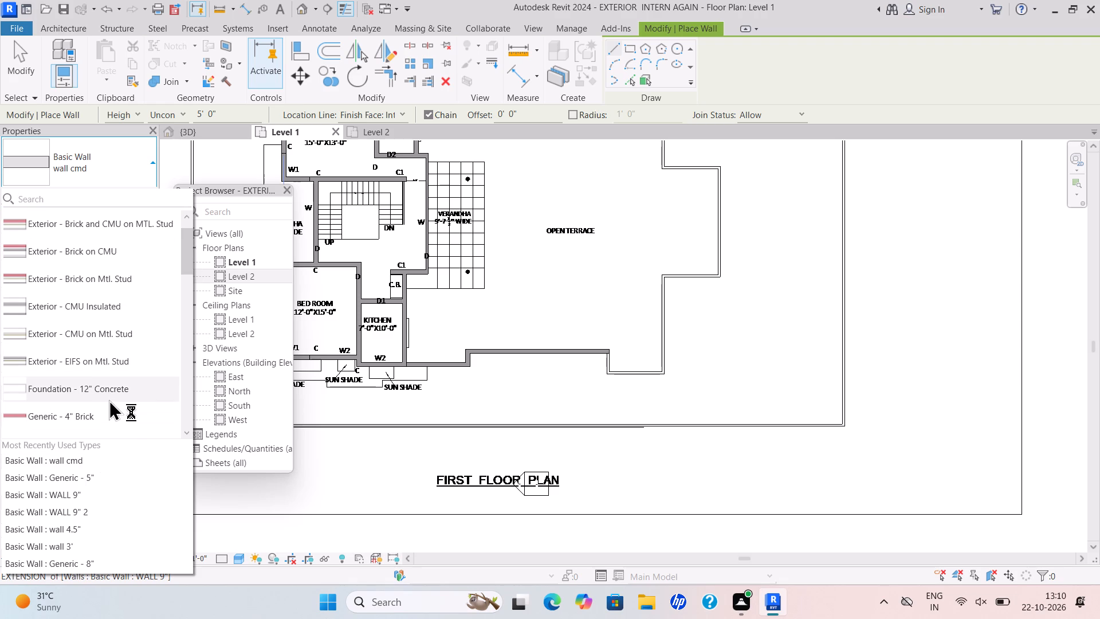
{"action": "scroll", "coordinate": [99, 416], "scroll_direction": "down", "scroll_amount": 9}
{"action": "scroll", "coordinate": [107, 395], "scroll_direction": "up", "scroll_amount": 4}
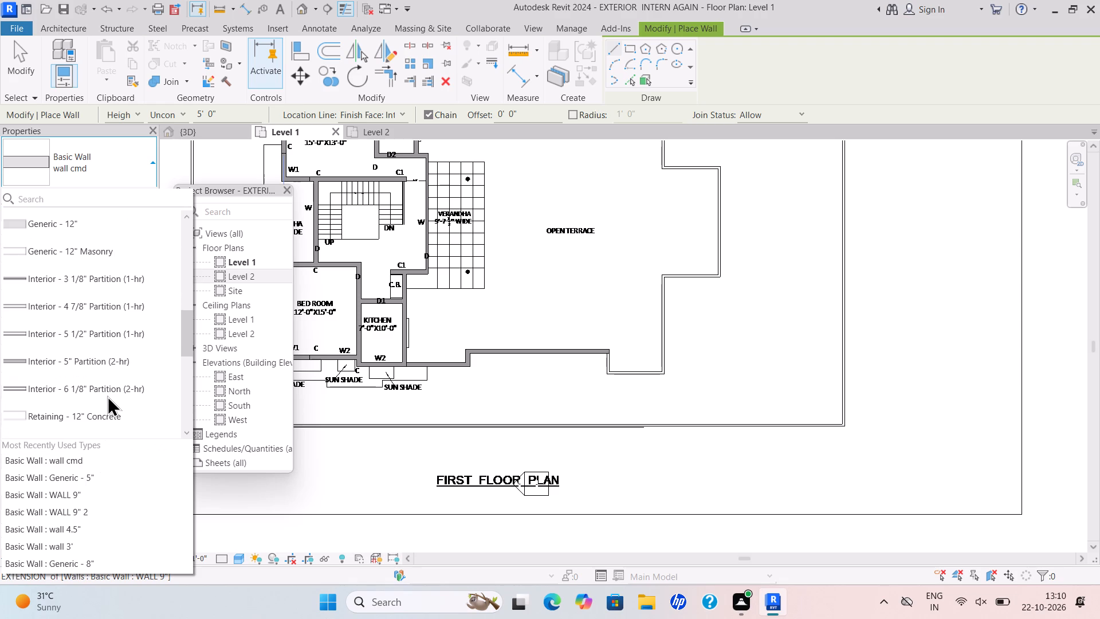
{"action": "scroll", "coordinate": [108, 395], "scroll_direction": "up", "scroll_amount": 5}
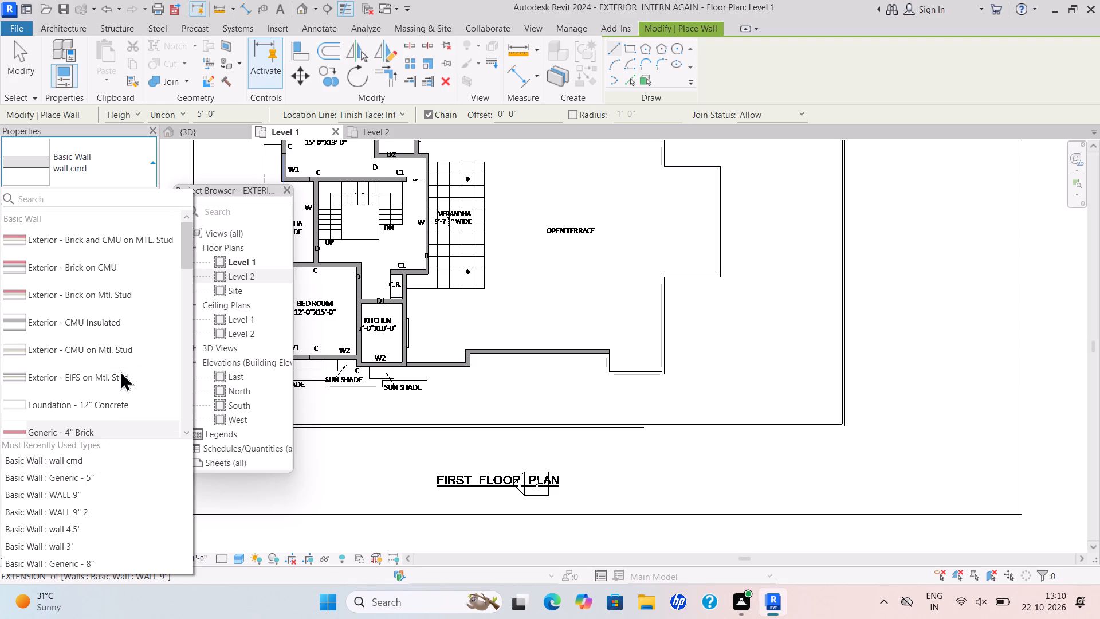
{"action": "scroll", "coordinate": [120, 370], "scroll_direction": "up", "scroll_amount": 4}
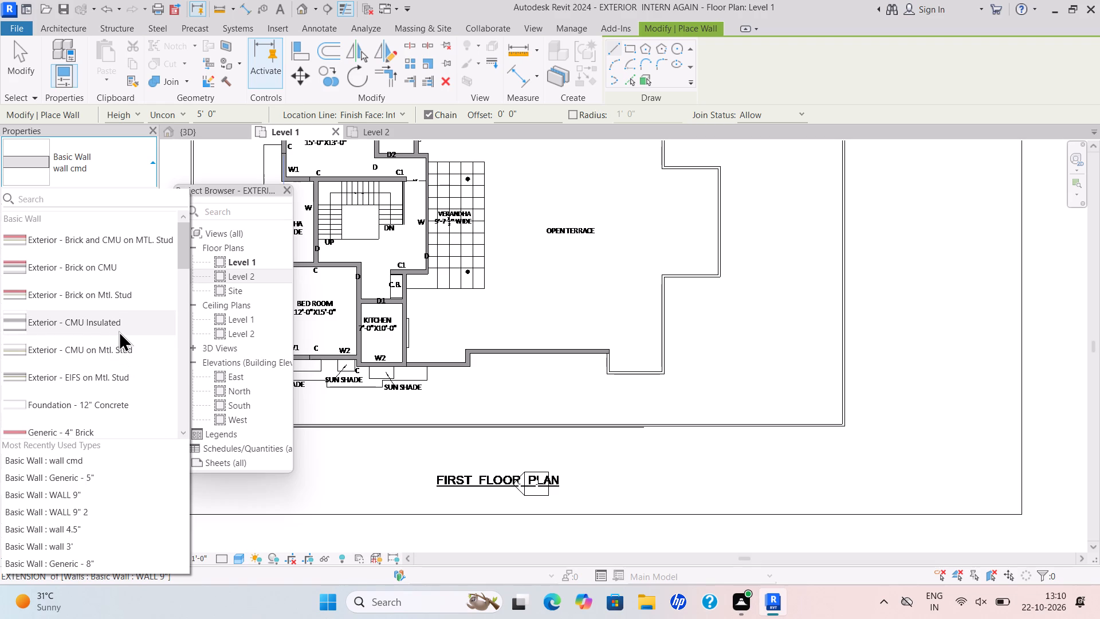
{"action": "scroll", "coordinate": [119, 331], "scroll_direction": "up", "scroll_amount": 4}
{"action": "scroll", "coordinate": [119, 331], "scroll_direction": "down", "scroll_amount": 2}
{"action": "left_click", "coordinate": [101, 332]}
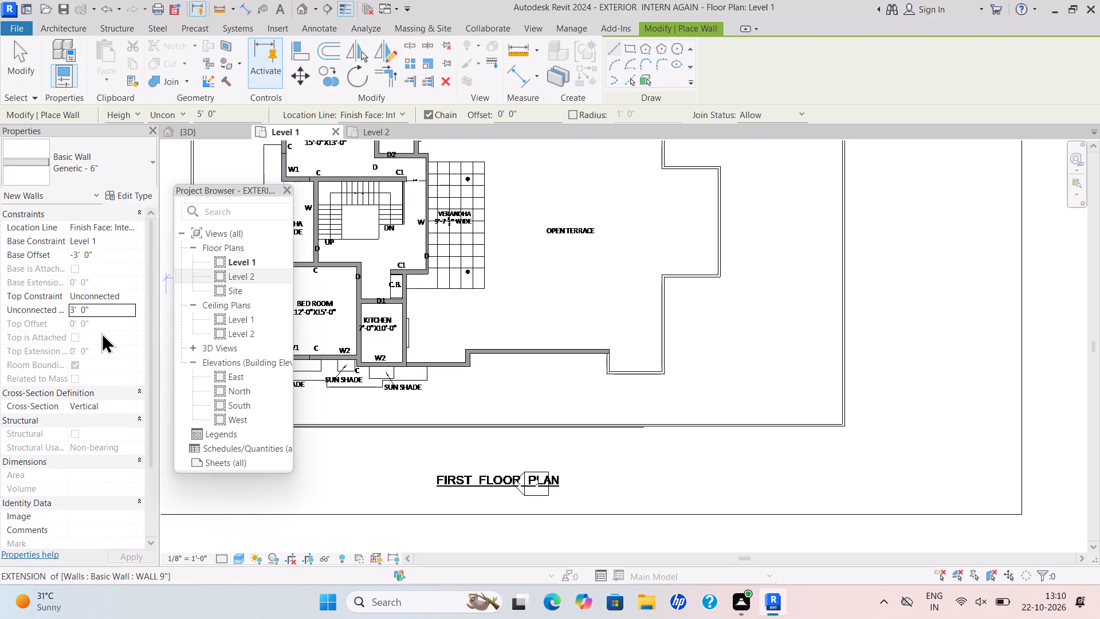
{"action": "left_click", "coordinate": [139, 195]}
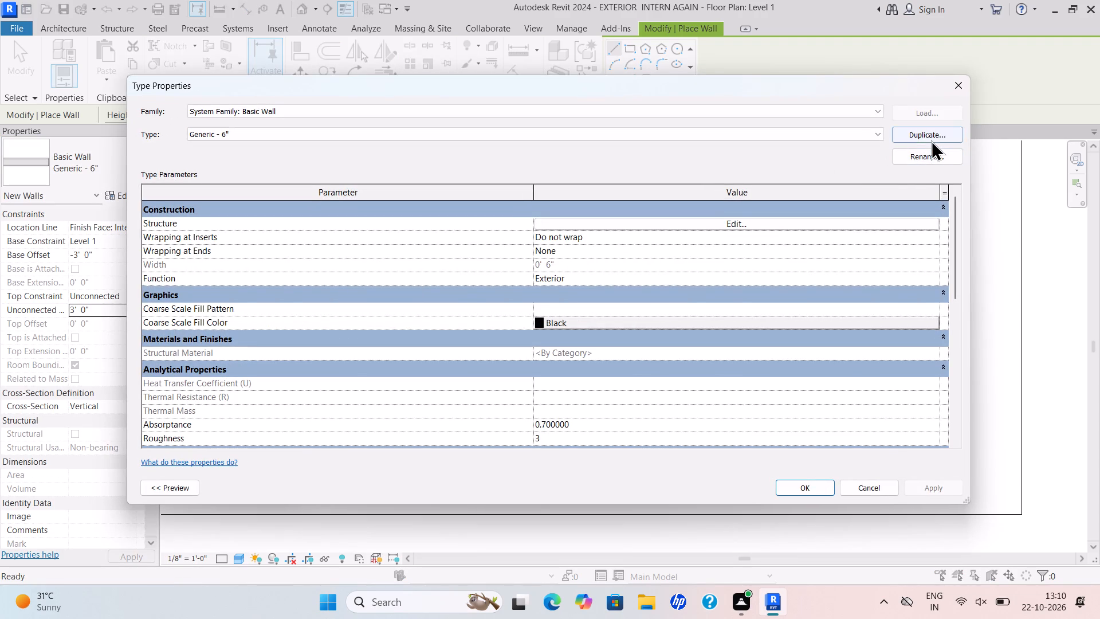
{"action": "left_click", "coordinate": [931, 140]}
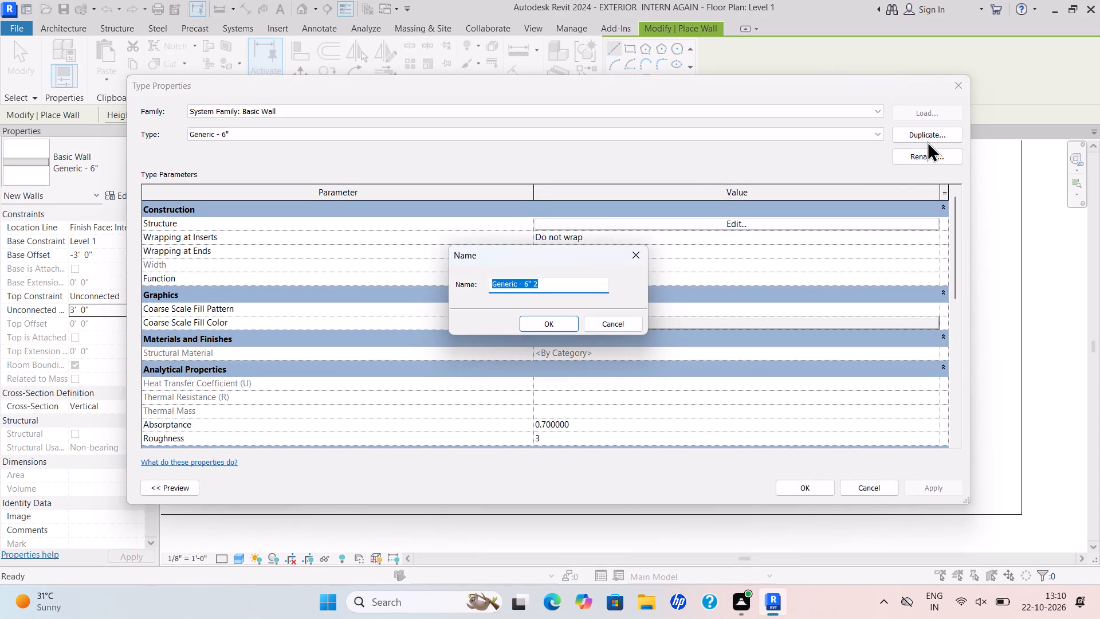
{"action": "key", "text": "BackSpace"}
{"action": "type", "text": "wall"}
{"action": "key", "text": "BackSpace"}
{"action": "key", "text": "BackSpace"}
{"action": "key", "text": "BackSpace"}
{"action": "key", "text": "BackSpace"}
{"action": "key", "text": "BackSpace"}
{"action": "key", "text": "BackSpace"}
{"action": "key", "text": "BackSpace"}
{"action": "key", "text": "BackSpace"}
{"action": "key", "text": "BackSpace"}
{"action": "key", "text": "BackSpace"}
{"action": "key", "text": "BackSpace"}
{"action": "key", "text": "BackSpace"}
{"action": "key", "text": "BackSpace"}
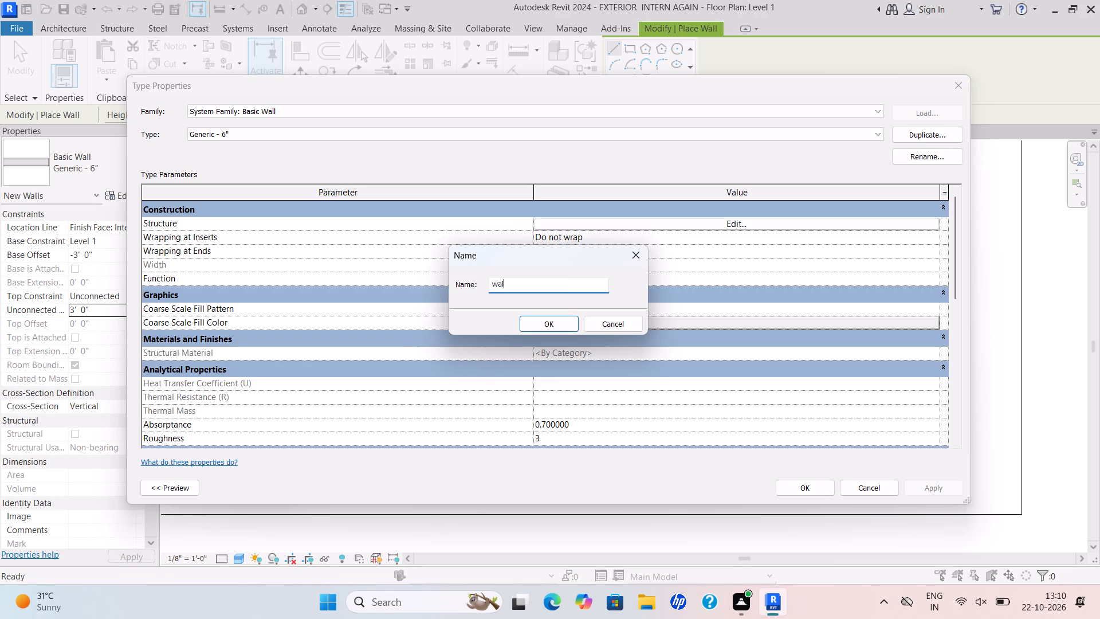
{"action": "type", "text": "cmd 4.5\""}
{"action": "key", "text": "Return"}
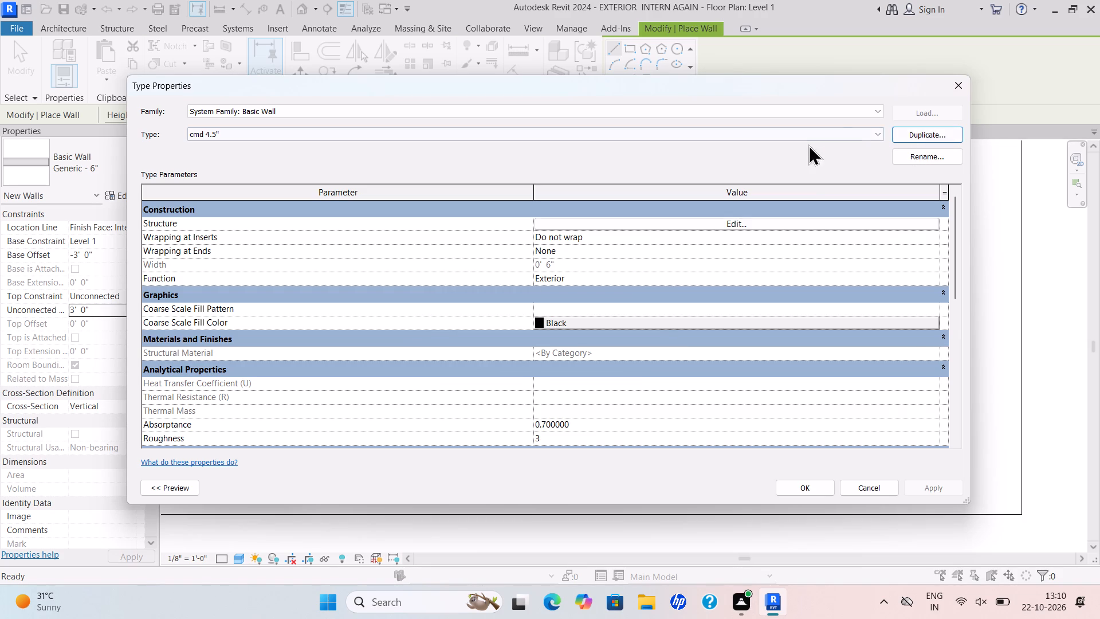
Set the structure layer thickness of the cmd 4.5" wall type to 4.5".
{"action": "left_click", "coordinate": [736, 226]}
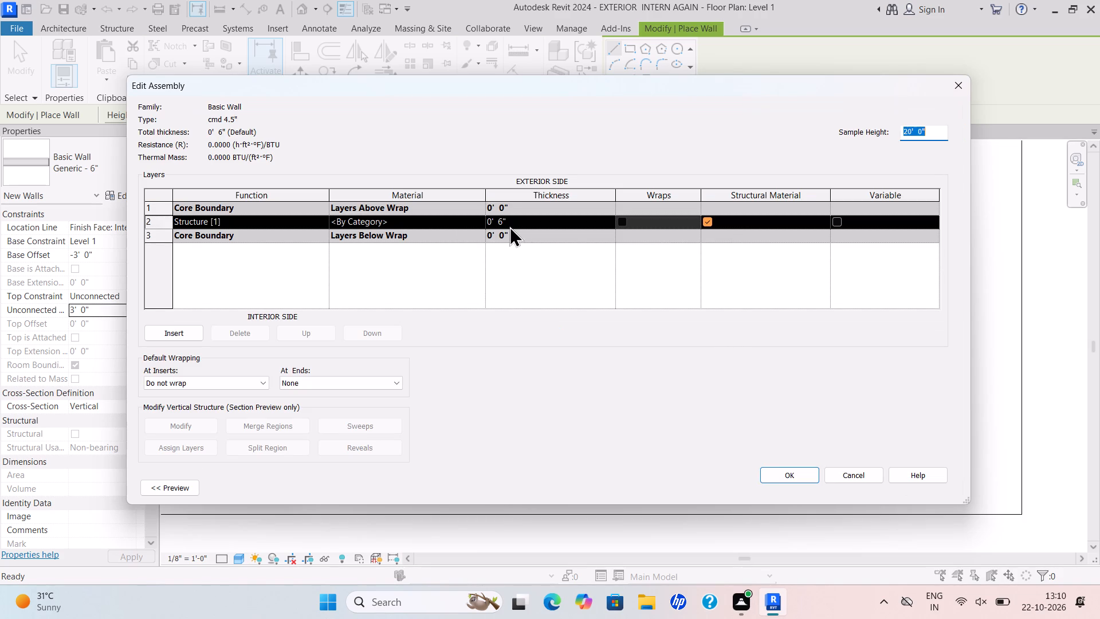
{"action": "left_click_drag", "start_coordinate": [521, 227], "coordinate": [478, 237]}
{"action": "key", "text": "BackSpace"}
{"action": "type", "text": "4.5\""}
{"action": "key", "text": "Return"}
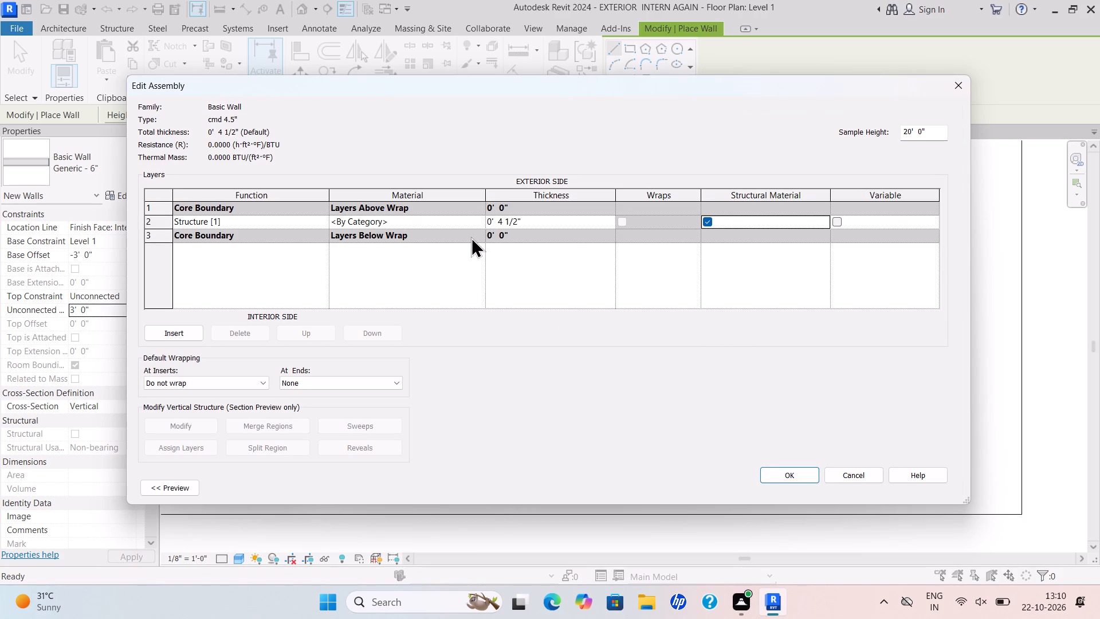
{"action": "left_click", "coordinate": [802, 471]}
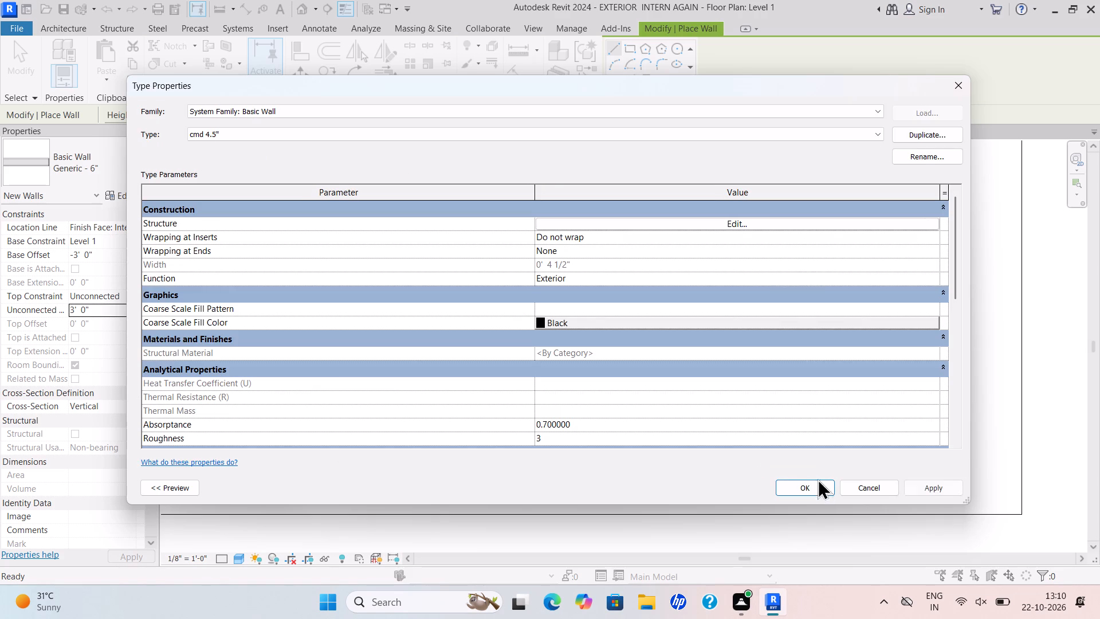
Accept the cmd 4.5" type properties and make it the current type for new walls.
{"action": "left_click", "coordinate": [945, 480]}
{"action": "left_click", "coordinate": [786, 485]}
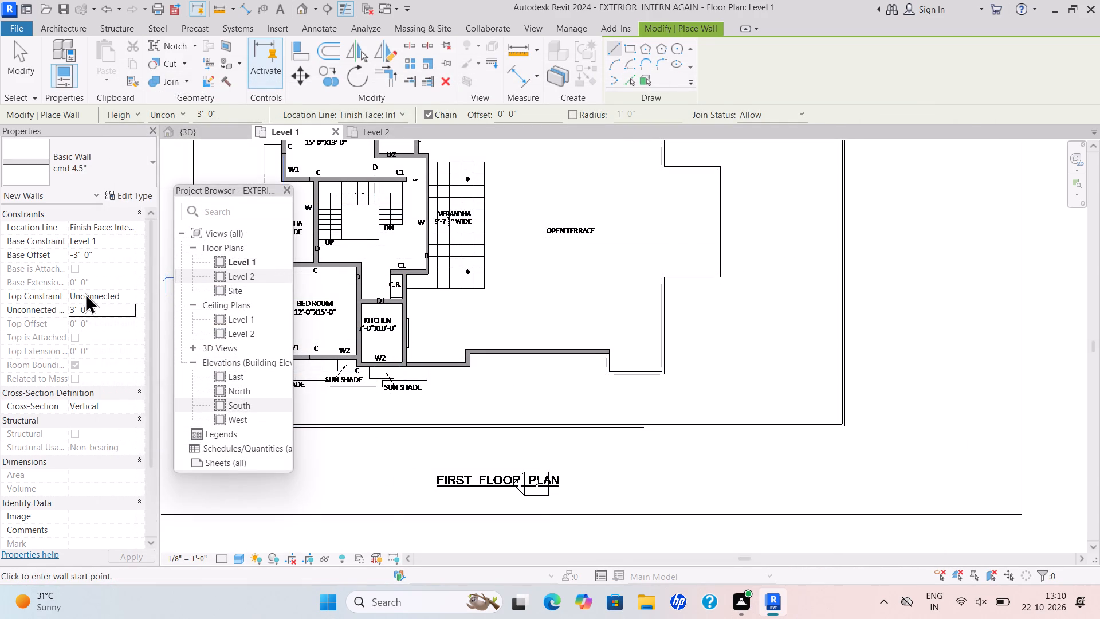
Set the new cmd 4.5" walls to a base offset of 0' and an unconnected height of 2'.
{"action": "left_click", "coordinate": [125, 250]}
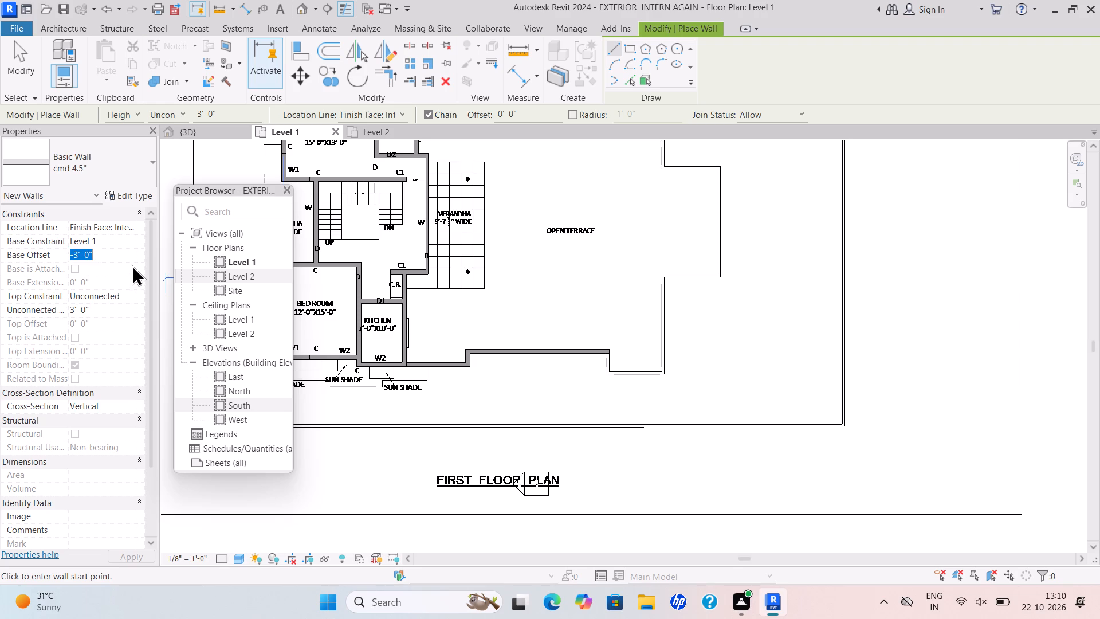
{"action": "left_click", "coordinate": [132, 265]}
{"action": "left_click", "coordinate": [128, 256]}
{"action": "key", "text": "BackSpace"}
{"action": "type", "text": "0'"}
{"action": "key", "text": "Return"}
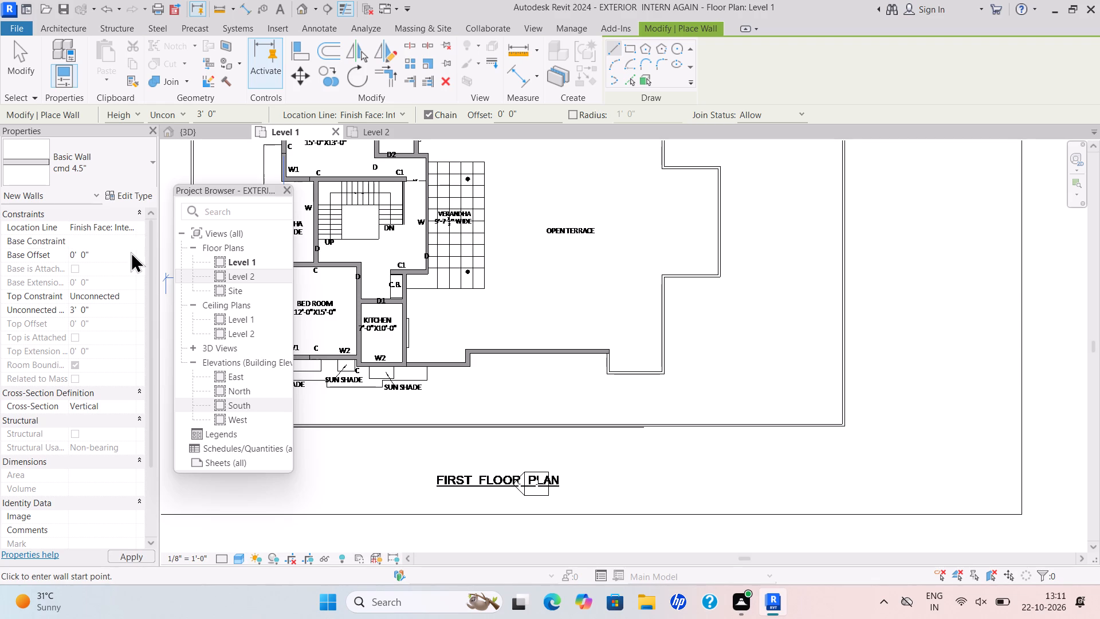
{"action": "left_click_drag", "start_coordinate": [89, 313], "coordinate": [82, 314]}
{"action": "left_click_drag", "start_coordinate": [103, 308], "coordinate": [66, 333]}
{"action": "key", "text": "BackSpace"}
{"action": "type", "text": "2'"}
{"action": "key", "text": "Return"}
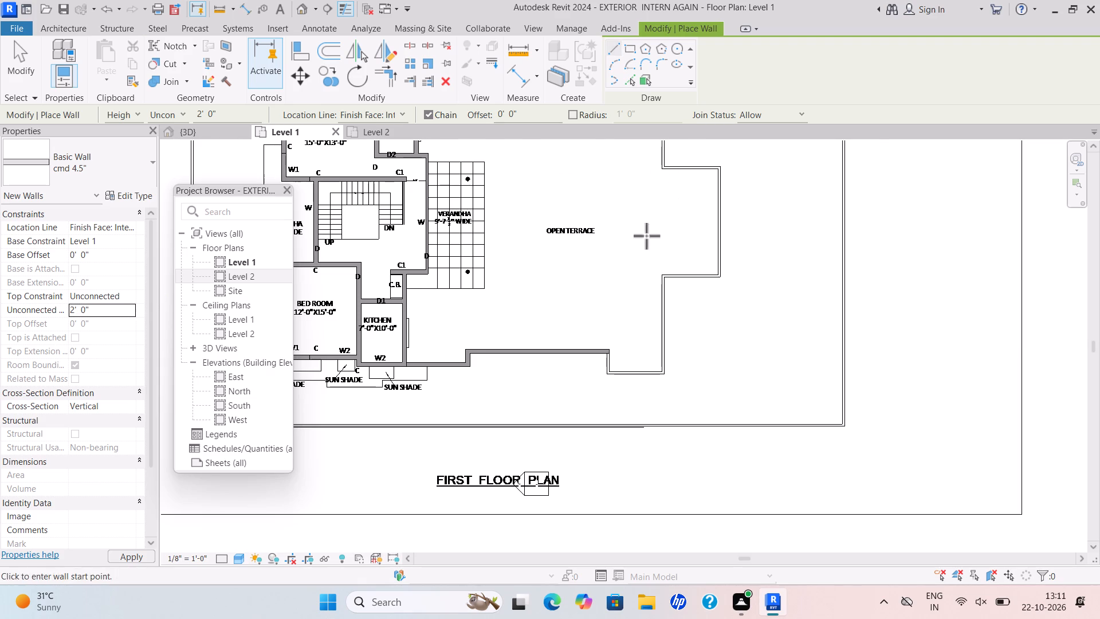
Start the cmd 4.5" wall at the end of the existing wall cmd, at the corner of the terrace's lower outline.
{"action": "scroll", "coordinate": [610, 291], "scroll_direction": "up", "scroll_amount": 4}
{"action": "scroll", "coordinate": [606, 408], "scroll_direction": "up", "scroll_amount": 5}
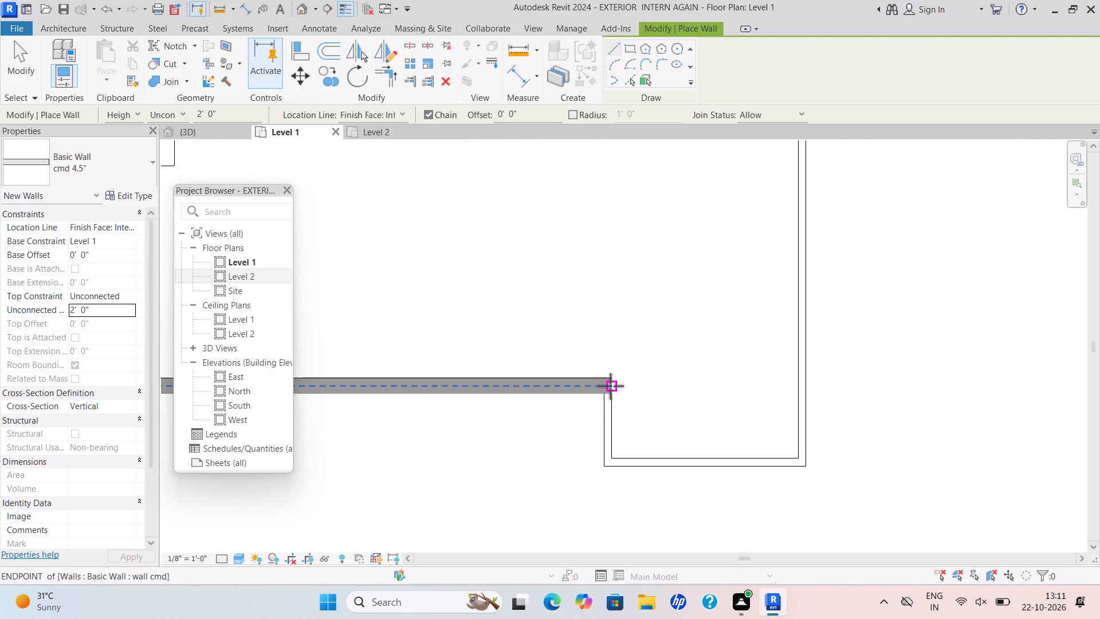
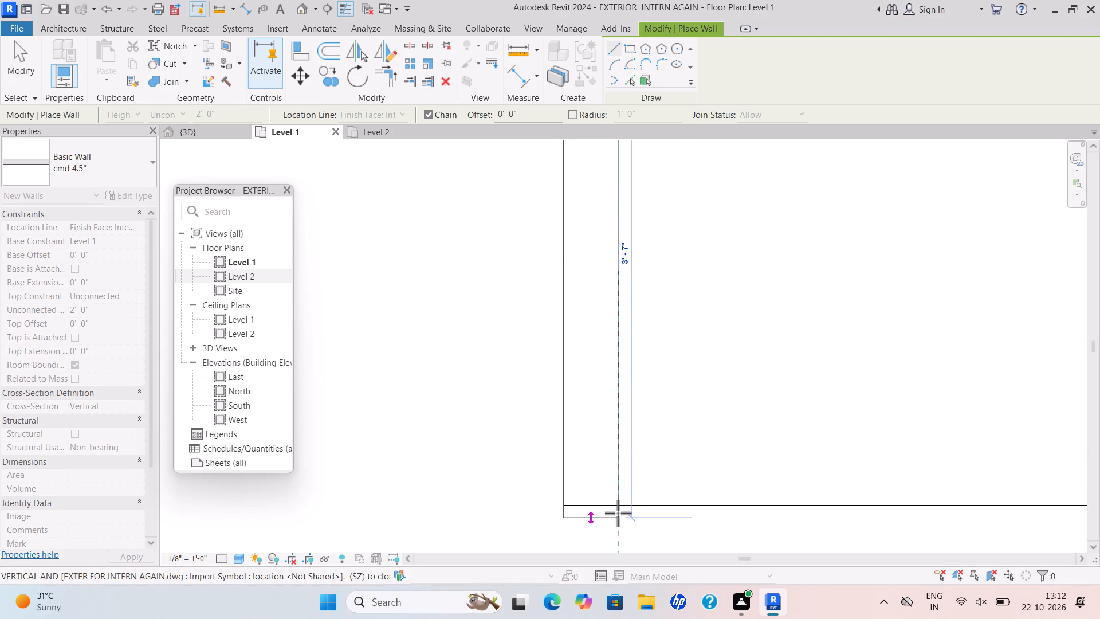
End the vertical wall at the imported plan's lower corner and draw a flipped horizontal wall about 9'-4 1/2" rightward to the next corner.
{"action": "left_click", "coordinate": [625, 504]}
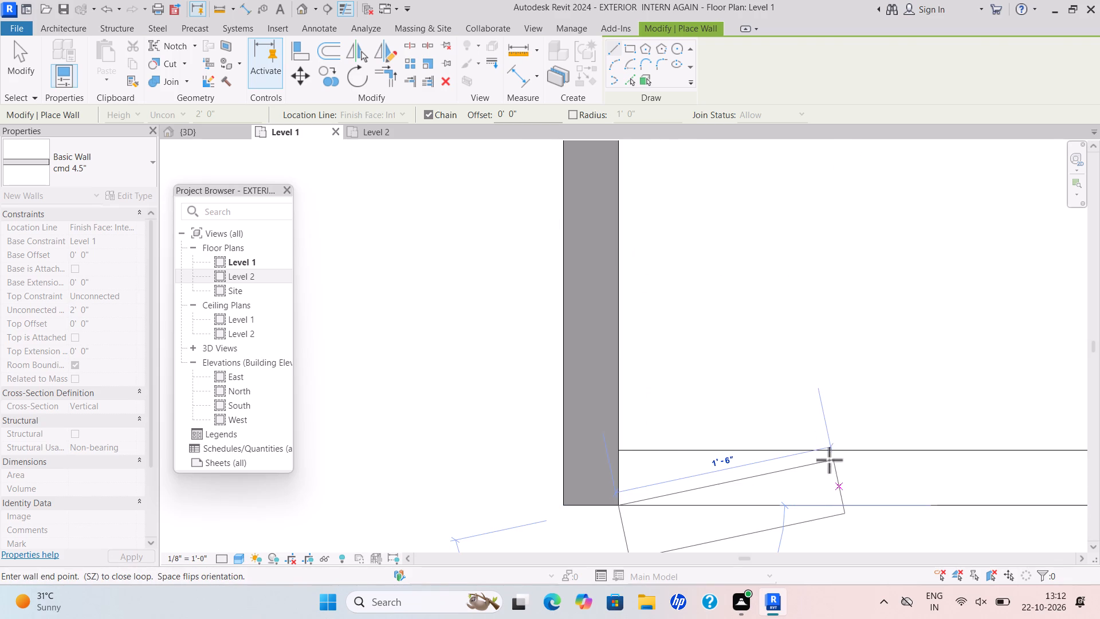
{"action": "key", "text": "space"}
{"action": "scroll", "coordinate": [890, 483], "scroll_direction": "down", "scroll_amount": 5}
{"action": "middle_click_drag", "start_coordinate": [890, 483], "coordinate": [421, 506]}
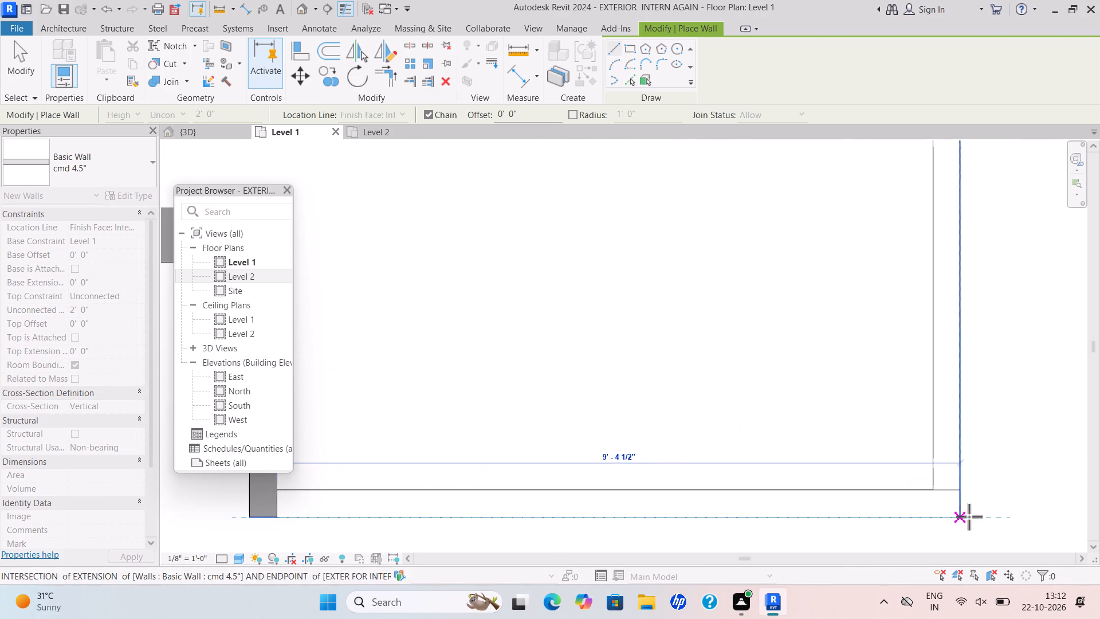
{"action": "scroll", "coordinate": [966, 515], "scroll_direction": "up", "scroll_amount": 4}
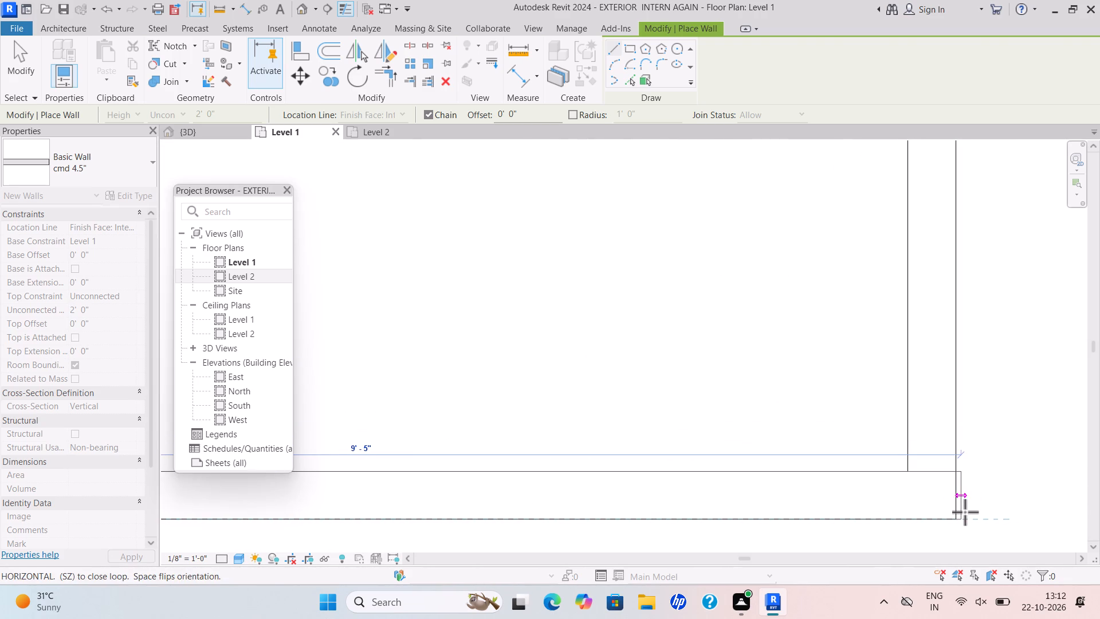
{"action": "left_click", "coordinate": [956, 519]}
Continue the cmd 4.5" wall upward from that corner along the imported plan lines to the outer line of the next corner.
{"action": "scroll", "coordinate": [957, 260], "scroll_direction": "down", "scroll_amount": 5}
{"action": "middle_click_drag", "start_coordinate": [957, 263], "coordinate": [917, 493]}
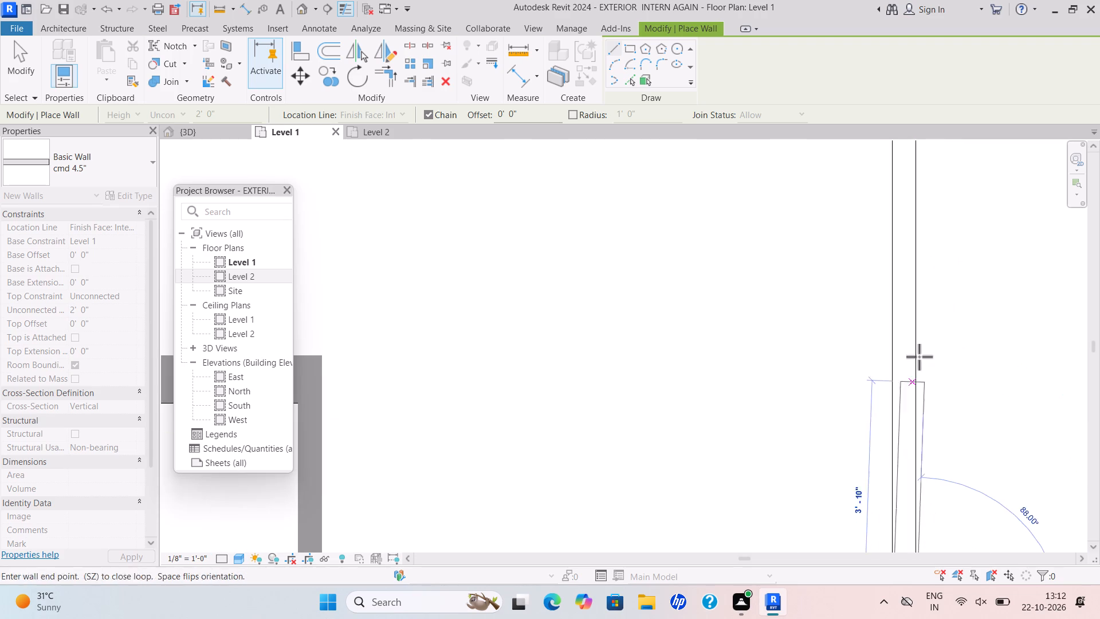
{"action": "scroll", "coordinate": [917, 345], "scroll_direction": "up", "scroll_amount": 1}
{"action": "scroll", "coordinate": [916, 336], "scroll_direction": "down", "scroll_amount": 5}
{"action": "middle_click_drag", "start_coordinate": [920, 347], "coordinate": [934, 544]}
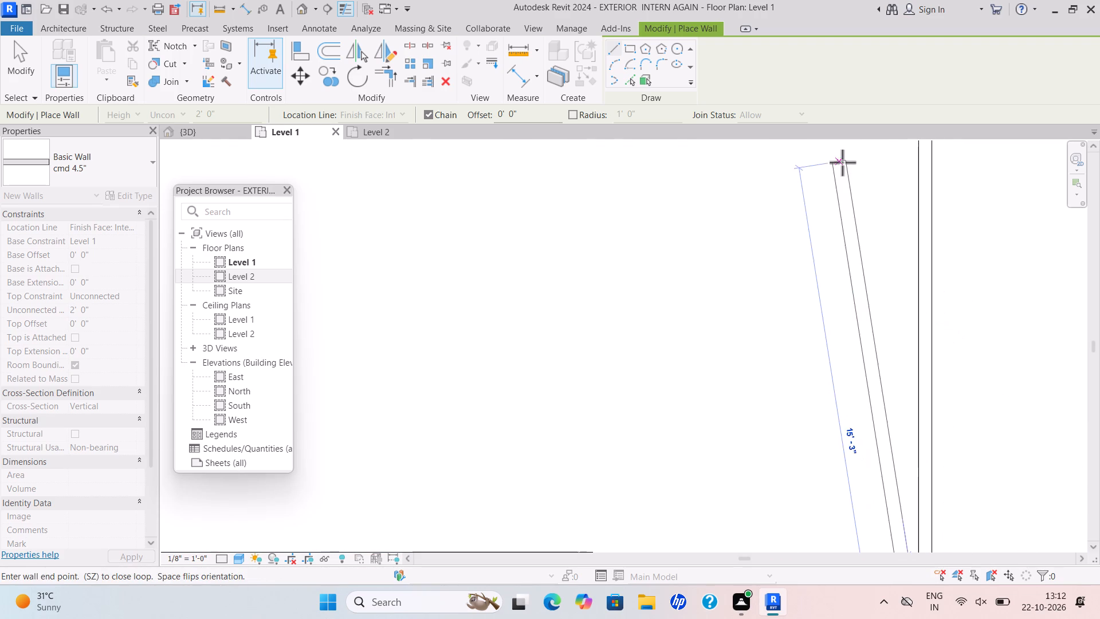
{"action": "scroll", "coordinate": [859, 170], "scroll_direction": "down", "scroll_amount": 3}
{"action": "scroll", "coordinate": [922, 198], "scroll_direction": "down", "scroll_amount": 3}
{"action": "middle_click_drag", "start_coordinate": [922, 214], "coordinate": [925, 528]}
{"action": "scroll", "coordinate": [924, 475], "scroll_direction": "up", "scroll_amount": 9}
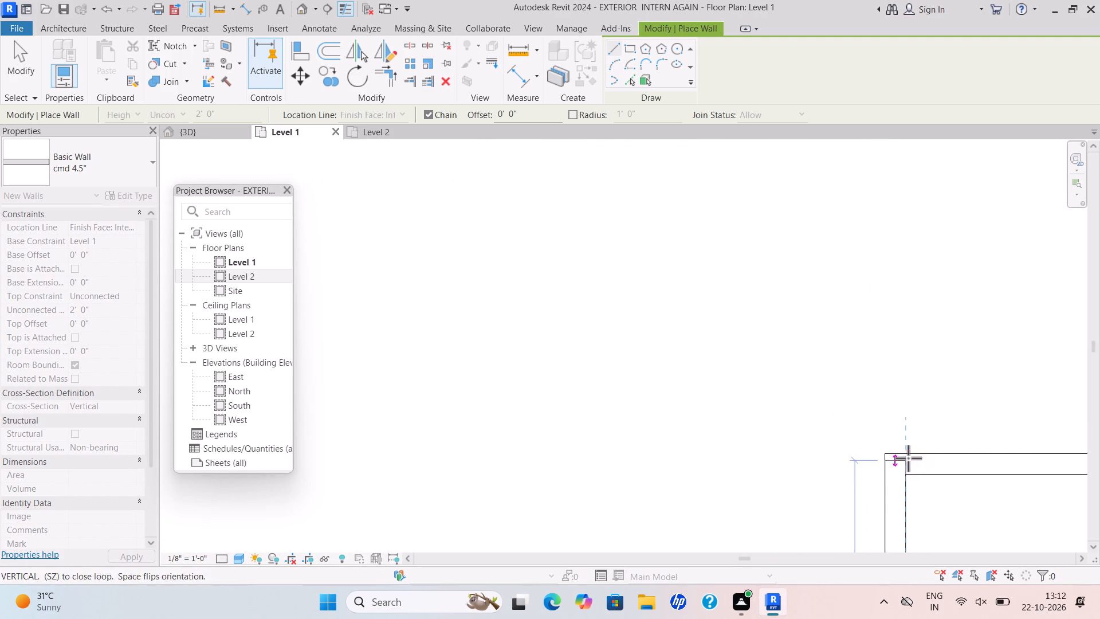
{"action": "scroll", "coordinate": [902, 453], "scroll_direction": "up", "scroll_amount": 6}
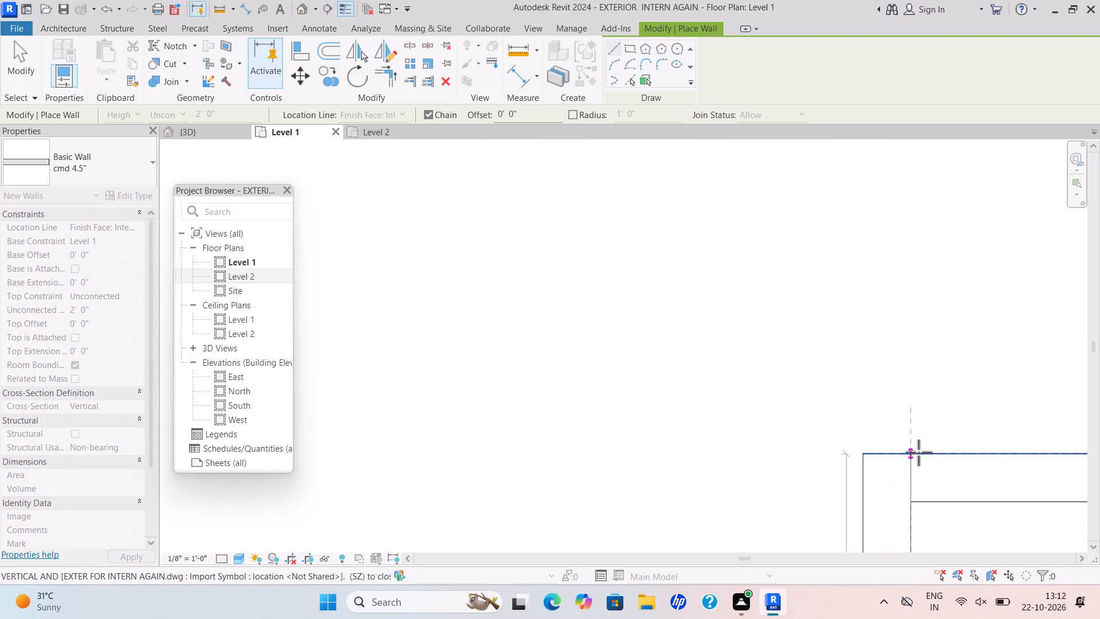
{"action": "scroll", "coordinate": [913, 452], "scroll_direction": "up", "scroll_amount": 4}
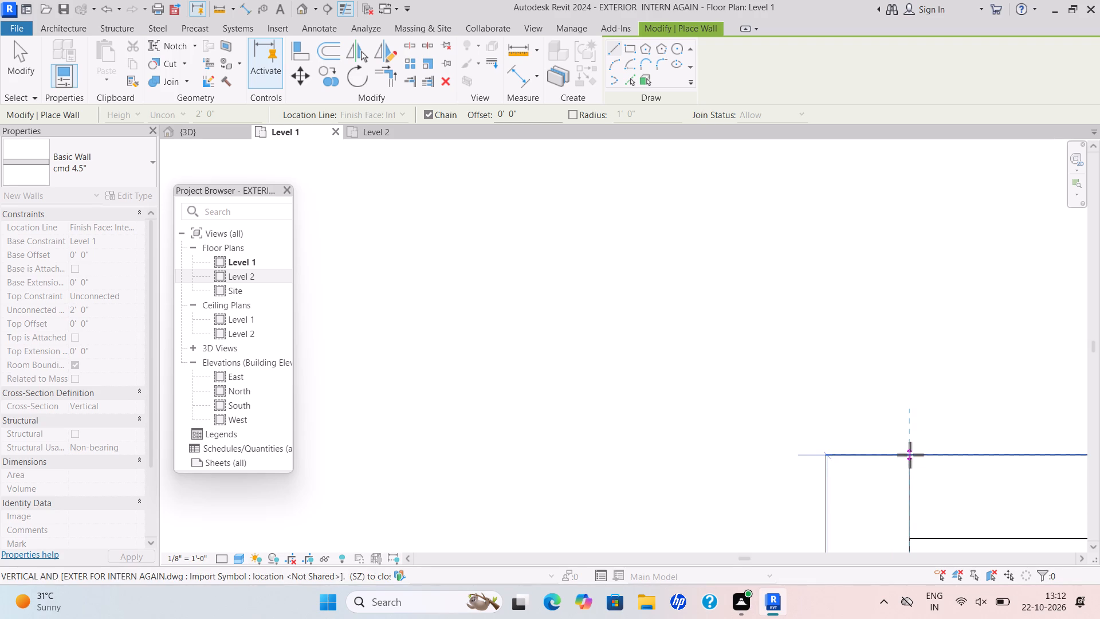
{"action": "left_click", "coordinate": [910, 455]}
Draw the next horizontal wall rightward, flipped to fit between the imported lines, ending at the far outer vertical line.
{"action": "key", "text": "space"}
{"action": "scroll", "coordinate": [1043, 452], "scroll_direction": "down", "scroll_amount": 2}
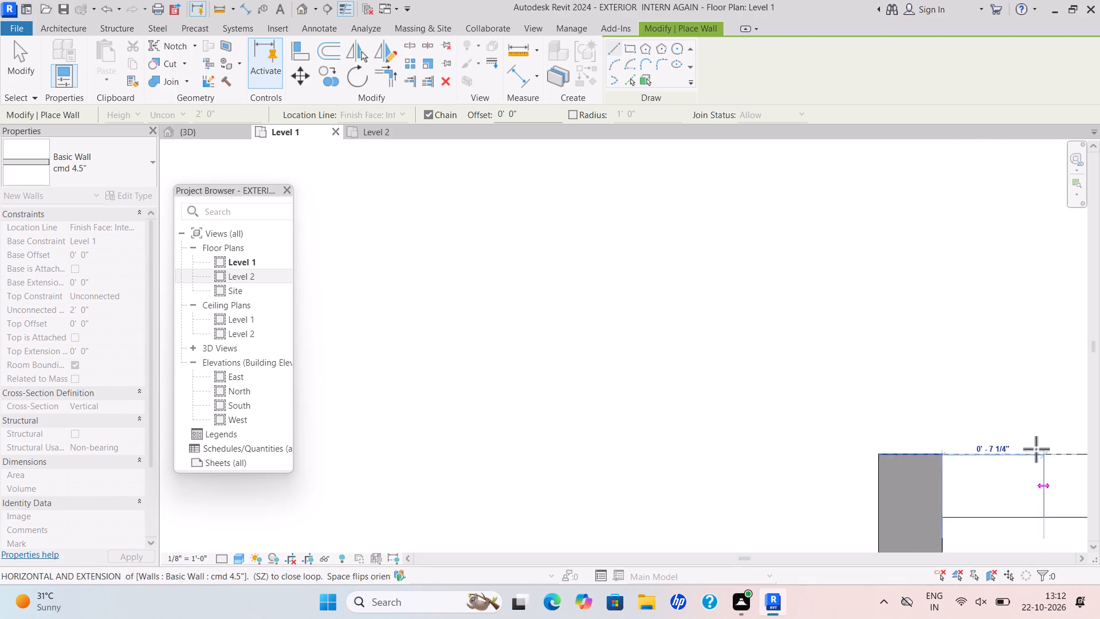
{"action": "scroll", "coordinate": [1036, 449], "scroll_direction": "down", "scroll_amount": 4}
{"action": "middle_click_drag", "start_coordinate": [1034, 448], "coordinate": [486, 434]}
{"action": "scroll", "coordinate": [939, 450], "scroll_direction": "down", "scroll_amount": 5}
{"action": "middle_click_drag", "start_coordinate": [939, 448], "coordinate": [108, 618]}
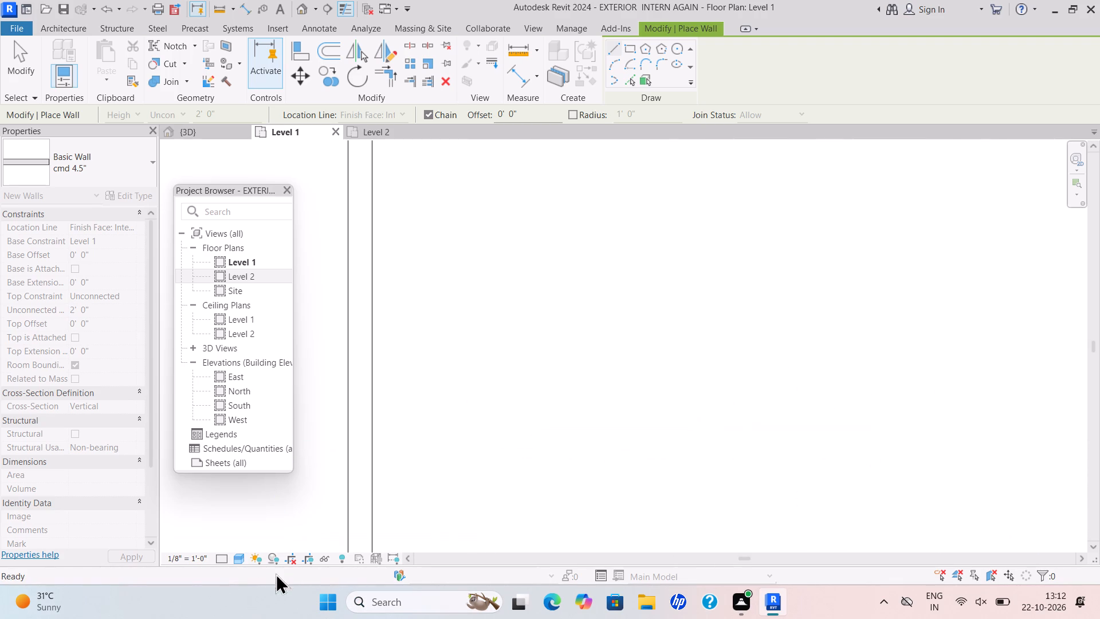
{"action": "scroll", "coordinate": [319, 558], "scroll_direction": "down", "scroll_amount": 3}
{"action": "middle_click_drag", "start_coordinate": [319, 558], "coordinate": [395, 473]}
{"action": "middle_click_drag", "start_coordinate": [401, 469], "coordinate": [540, 343]}
{"action": "scroll", "coordinate": [401, 469], "scroll_direction": "down", "scroll_amount": 4}
{"action": "scroll", "coordinate": [525, 424], "scroll_direction": "up", "scroll_amount": 5}
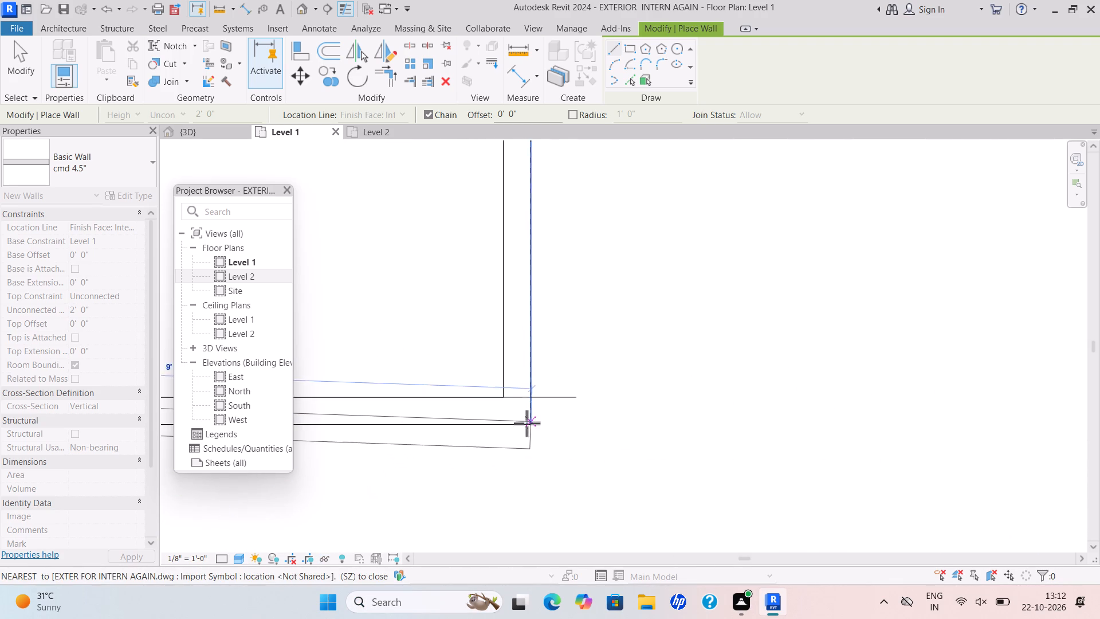
{"action": "scroll", "coordinate": [527, 423], "scroll_direction": "up", "scroll_amount": 5}
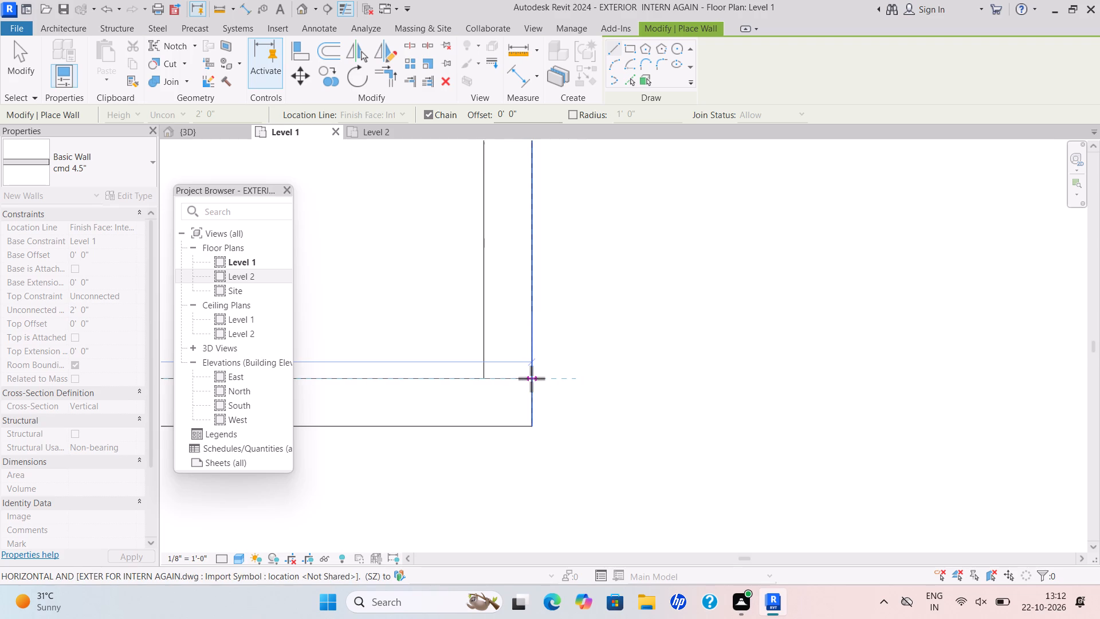
{"action": "scroll", "coordinate": [531, 378], "scroll_direction": "up", "scroll_amount": 5}
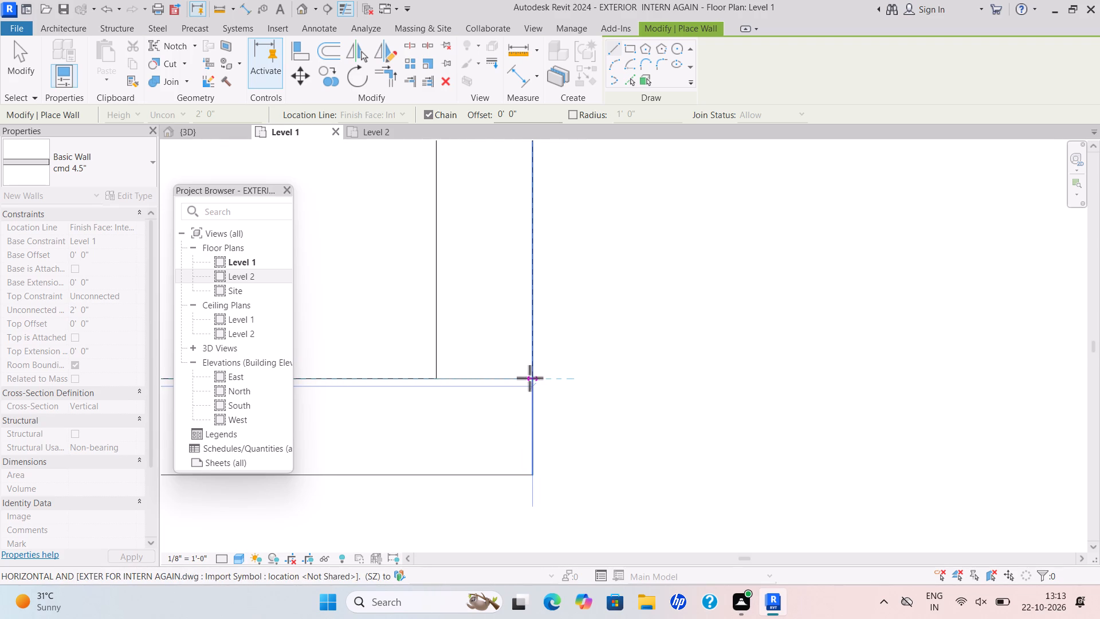
{"action": "left_click", "coordinate": [535, 377]}
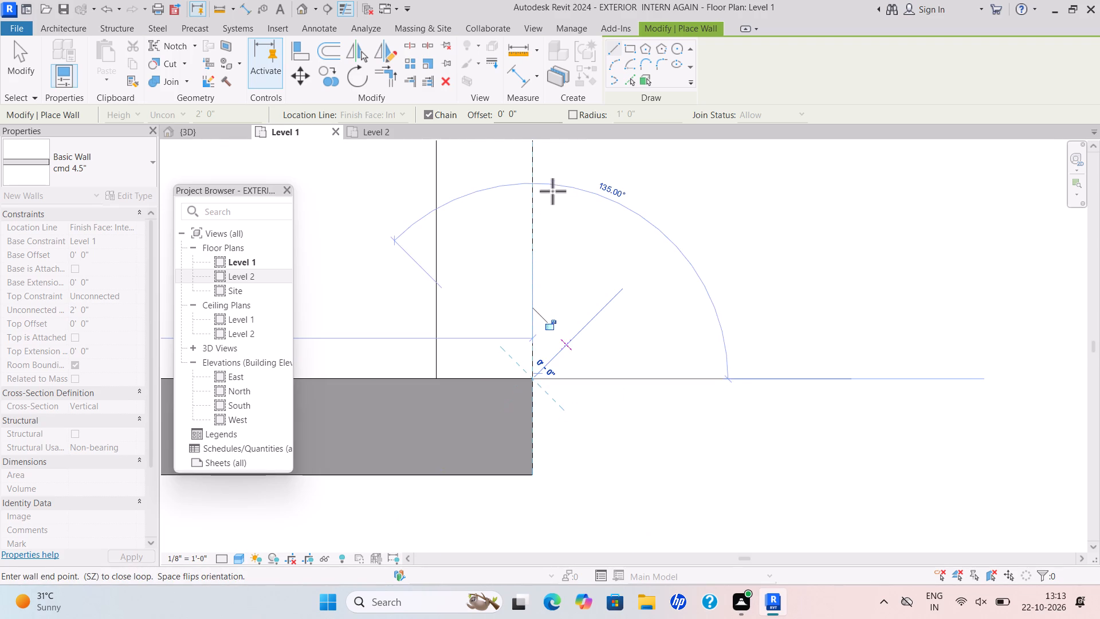
Draw the long vertical wall upward from the right-hand corner, flipped inside the imported lines, ending at the upper outer corner.
{"action": "key", "text": "space"}
{"action": "scroll", "coordinate": [541, 208], "scroll_direction": "down", "scroll_amount": 3}
{"action": "middle_click_drag", "start_coordinate": [552, 236], "coordinate": [595, 378]}
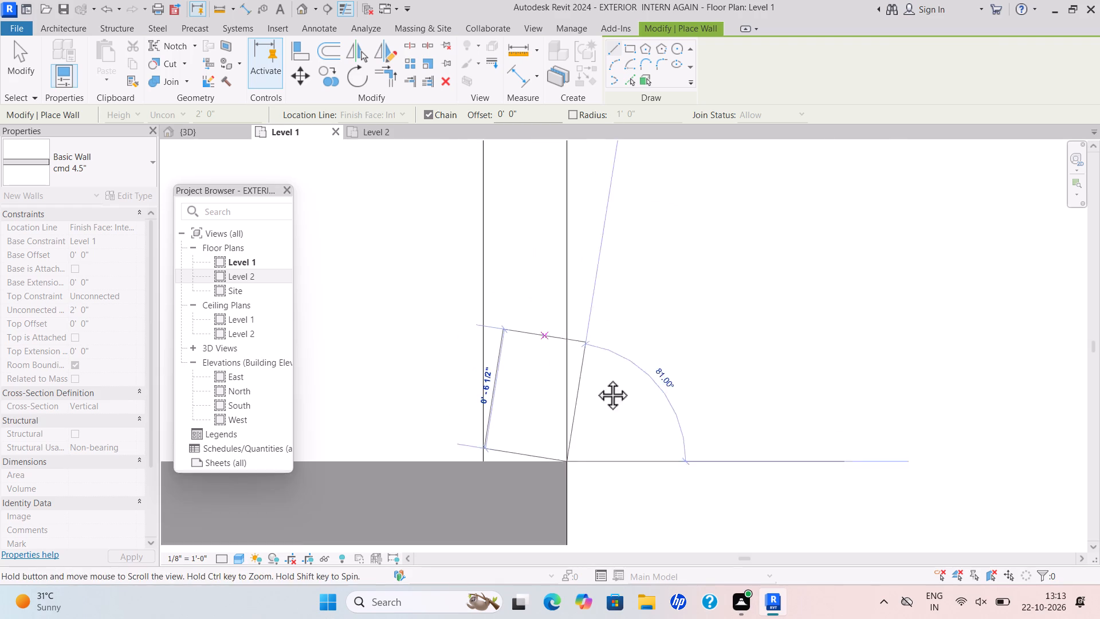
{"action": "scroll", "coordinate": [595, 378], "scroll_direction": "down", "scroll_amount": 1}
{"action": "middle_click_drag", "start_coordinate": [595, 378], "coordinate": [606, 401]}
{"action": "scroll", "coordinate": [594, 145], "scroll_direction": "down", "scroll_amount": 5}
{"action": "middle_click_drag", "start_coordinate": [594, 145], "coordinate": [595, 305]}
{"action": "scroll", "coordinate": [590, 230], "scroll_direction": "down", "scroll_amount": 2}
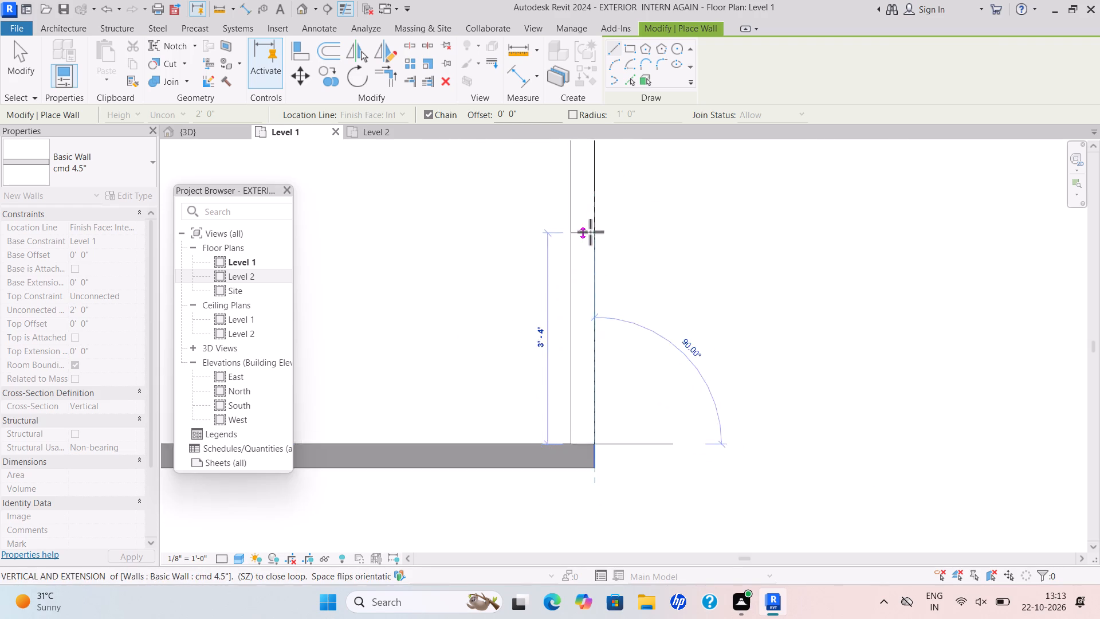
{"action": "scroll", "coordinate": [590, 232], "scroll_direction": "down", "scroll_amount": 3}
{"action": "middle_click_drag", "start_coordinate": [597, 244], "coordinate": [620, 418]}
{"action": "middle_click_drag", "start_coordinate": [621, 221], "coordinate": [651, 378]}
{"action": "scroll", "coordinate": [622, 226], "scroll_direction": "down", "scroll_amount": 3}
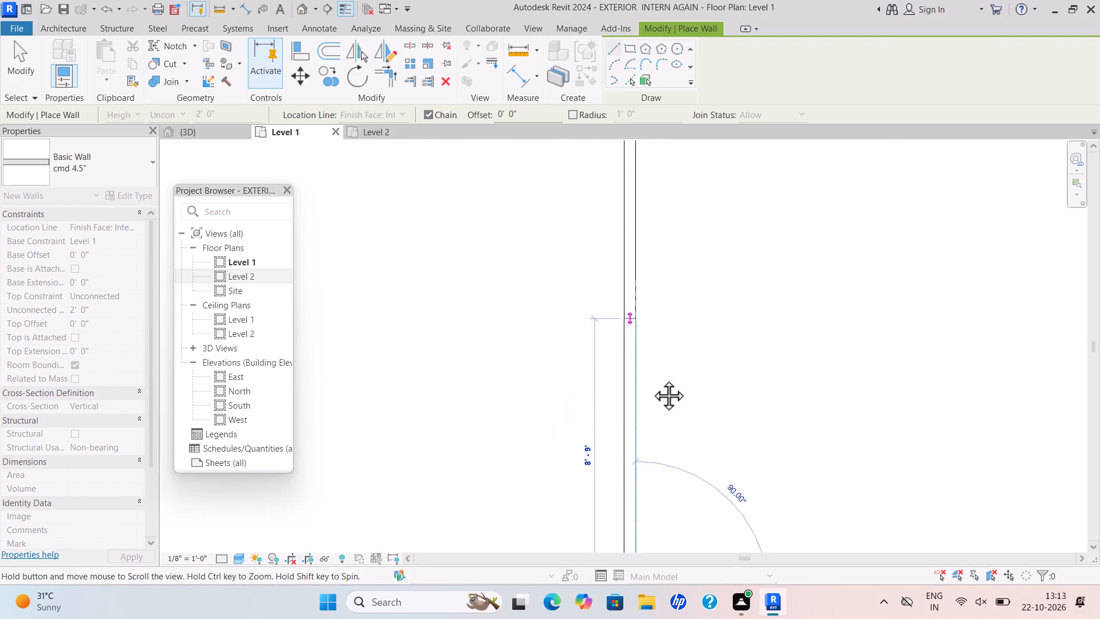
{"action": "middle_click_drag", "start_coordinate": [651, 378], "coordinate": [667, 440]}
{"action": "scroll", "coordinate": [651, 378], "scroll_direction": "down", "scroll_amount": 2}
{"action": "scroll", "coordinate": [671, 287], "scroll_direction": "up", "scroll_amount": 9}
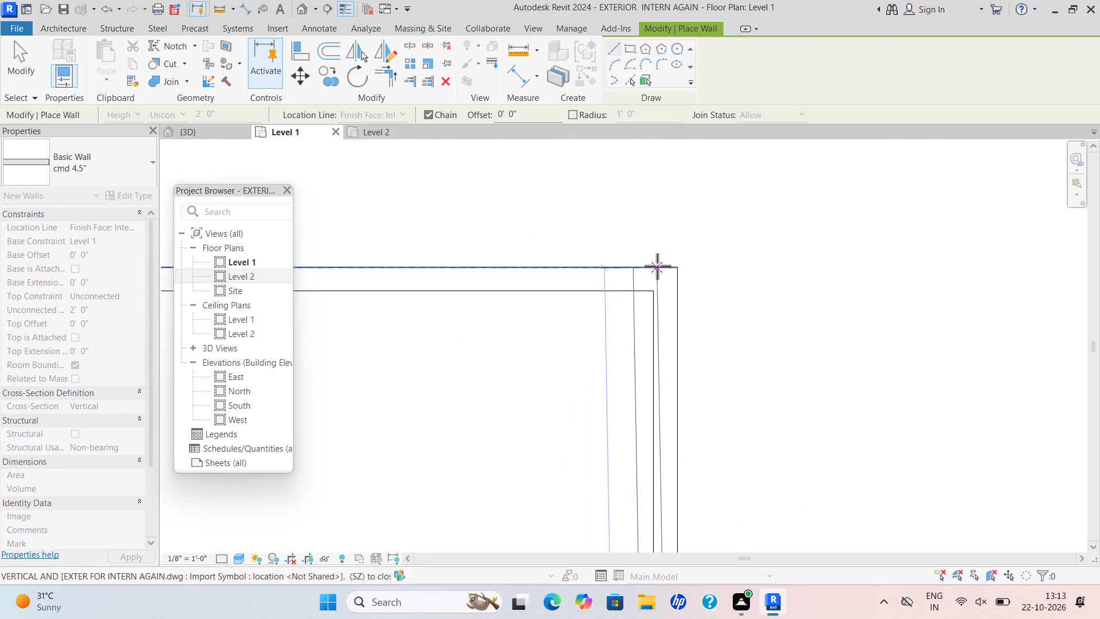
{"action": "scroll", "coordinate": [657, 266], "scroll_direction": "up", "scroll_amount": 7}
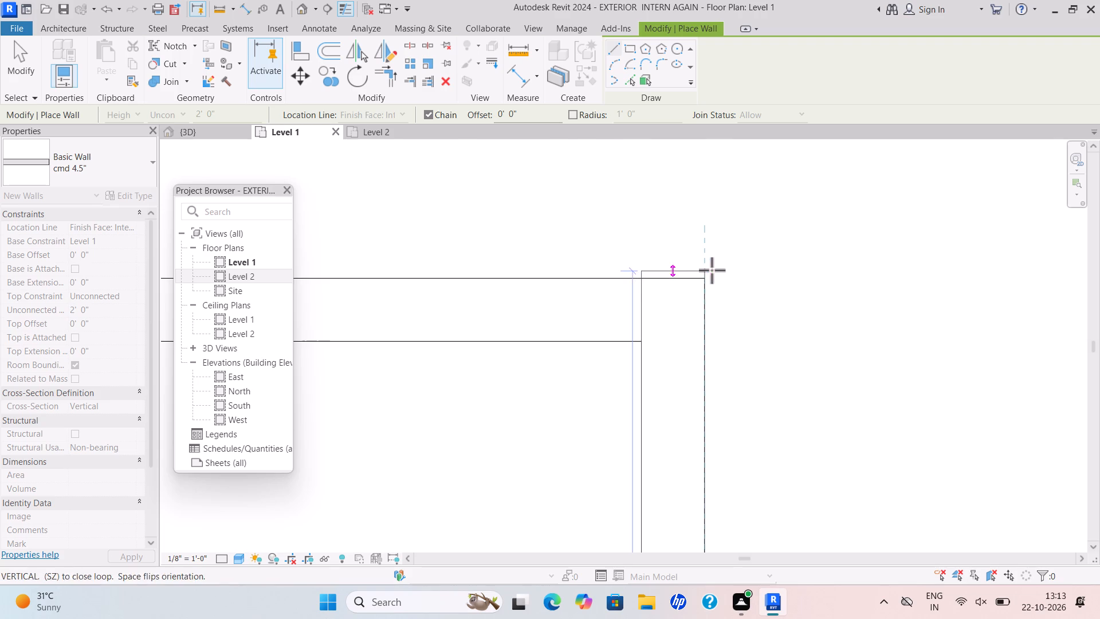
{"action": "left_click", "coordinate": [702, 277]}
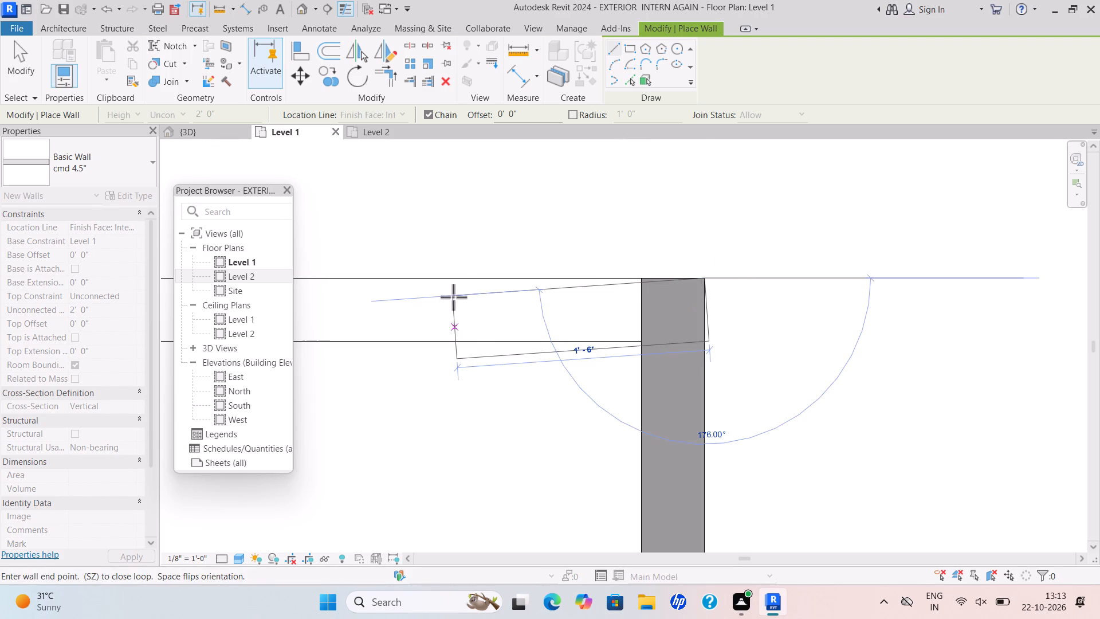
Draw a horizontal wall leftward from the upper corner to the outer line of the next imported vertical wall.
{"action": "scroll", "coordinate": [454, 296], "scroll_direction": "down", "scroll_amount": 5}
{"action": "middle_click_drag", "start_coordinate": [459, 297], "coordinate": [663, 276]}
{"action": "scroll", "coordinate": [574, 275], "scroll_direction": "down", "scroll_amount": 5}
{"action": "middle_click_drag", "start_coordinate": [587, 280], "coordinate": [944, 246]}
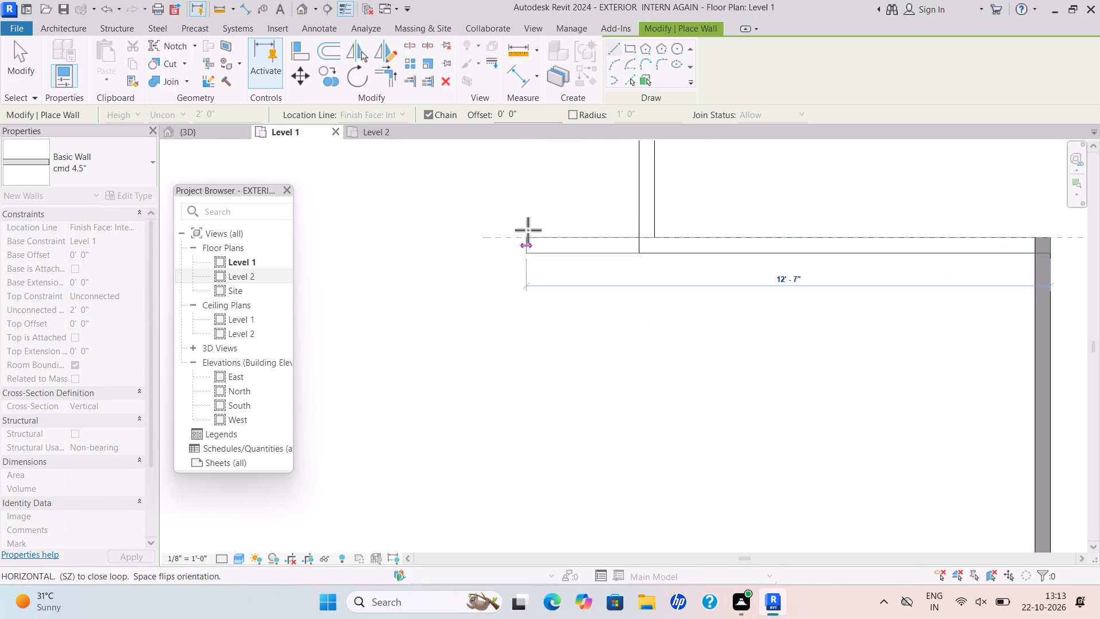
{"action": "scroll", "coordinate": [657, 234], "scroll_direction": "up", "scroll_amount": 7}
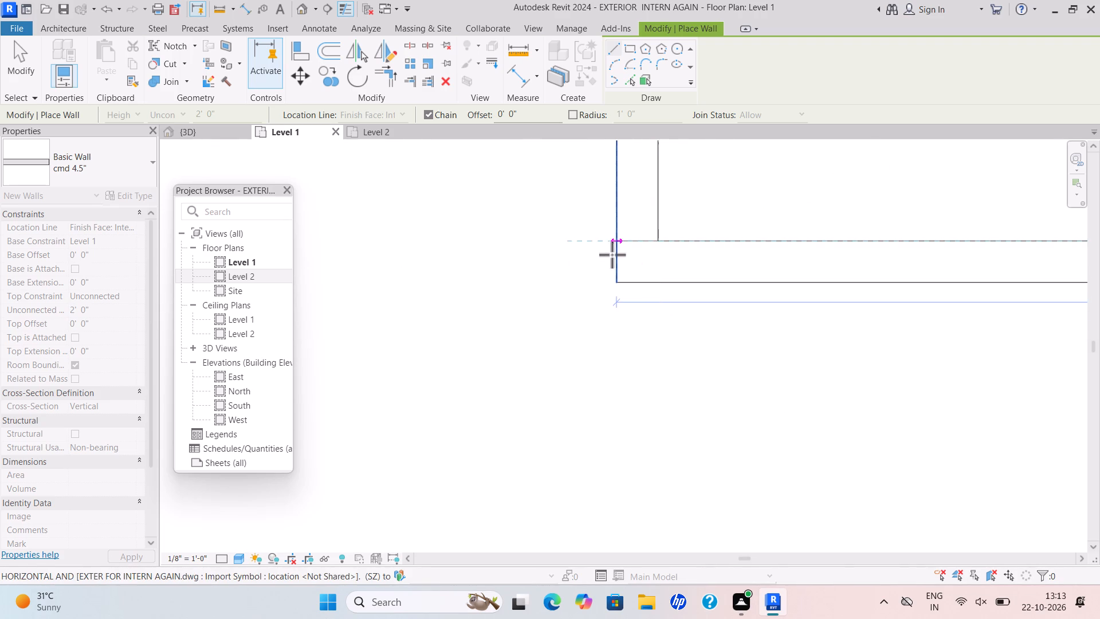
{"action": "left_click", "coordinate": [614, 242]}
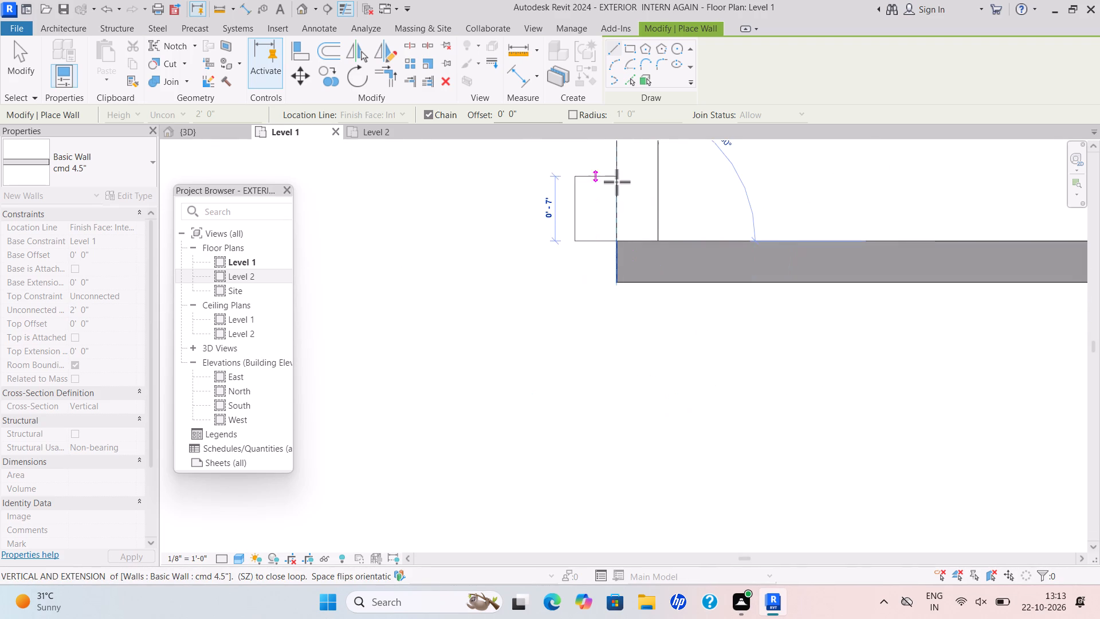
Draw the vertical wall upward, flipped between the imported lines, ending at the outer line of the stepped corner.
{"action": "key", "text": "space"}
{"action": "middle_click_drag", "start_coordinate": [616, 209], "coordinate": [723, 561]}
{"action": "scroll", "coordinate": [683, 481], "scroll_direction": "down", "scroll_amount": 3}
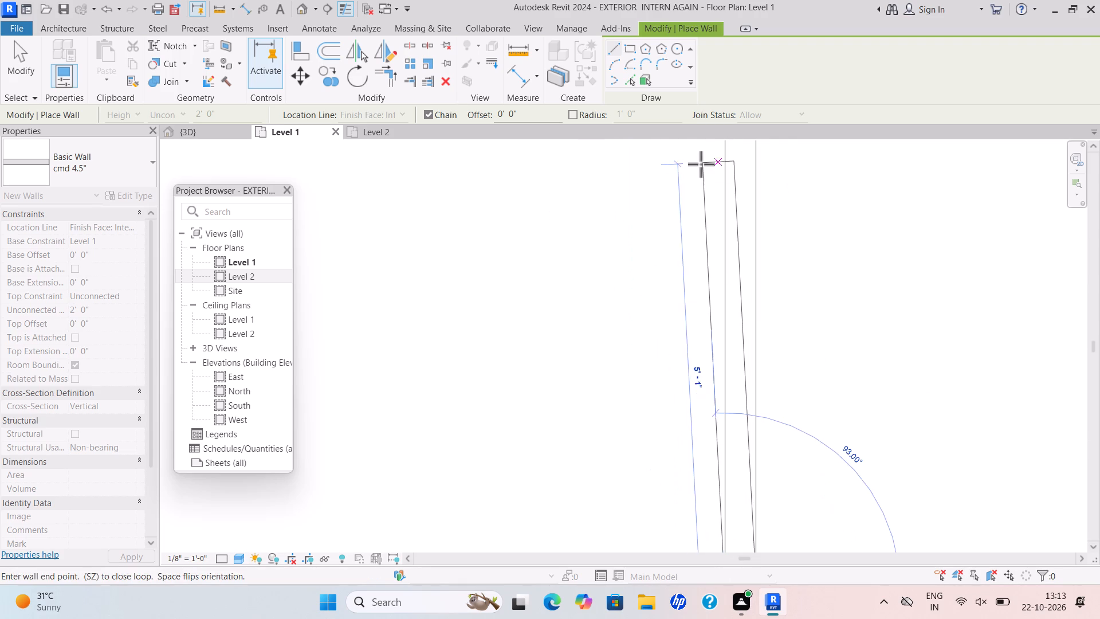
{"action": "scroll", "coordinate": [731, 201], "scroll_direction": "down", "scroll_amount": 3}
{"action": "middle_click_drag", "start_coordinate": [736, 209], "coordinate": [789, 457]}
{"action": "scroll", "coordinate": [788, 236], "scroll_direction": "down", "scroll_amount": 5}
{"action": "middle_click_drag", "start_coordinate": [792, 278], "coordinate": [832, 429]}
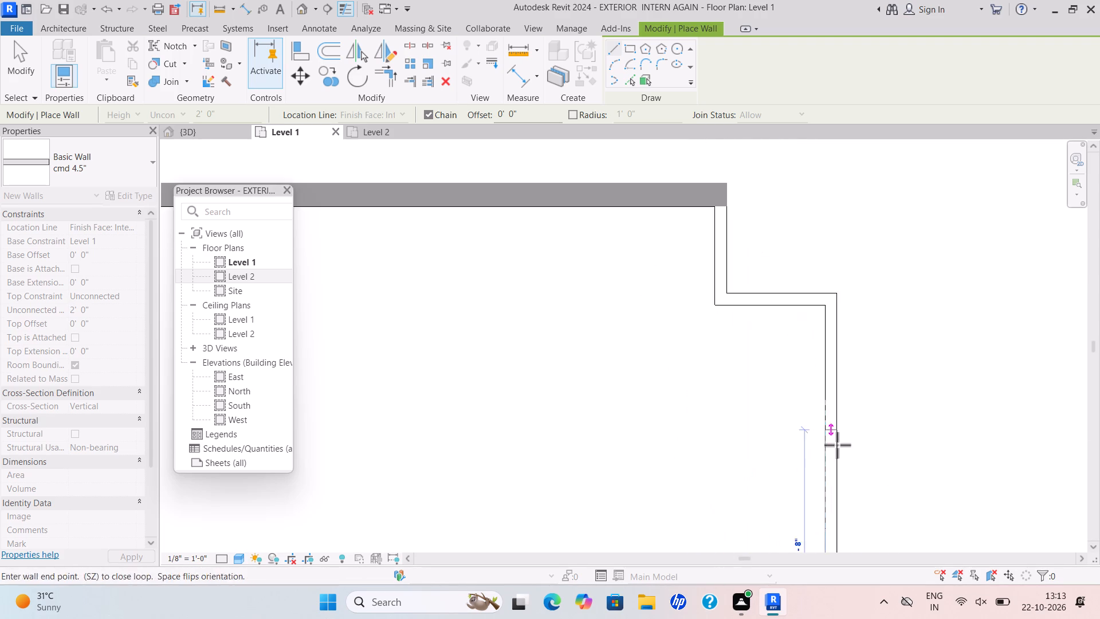
{"action": "scroll", "coordinate": [830, 307], "scroll_direction": "up", "scroll_amount": 16}
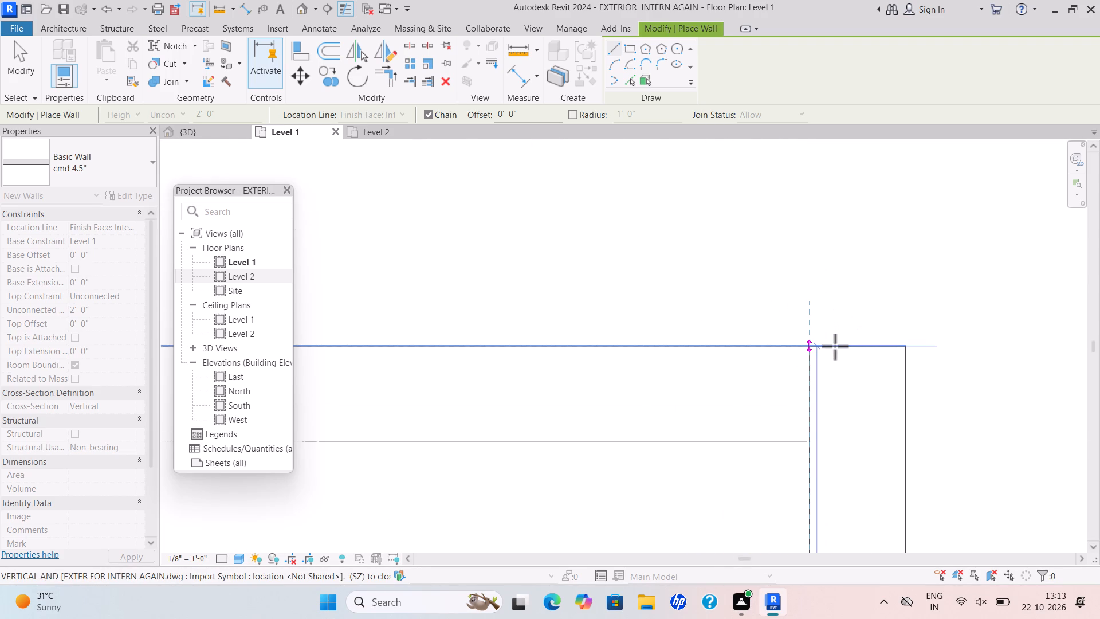
{"action": "left_click", "coordinate": [811, 347]}
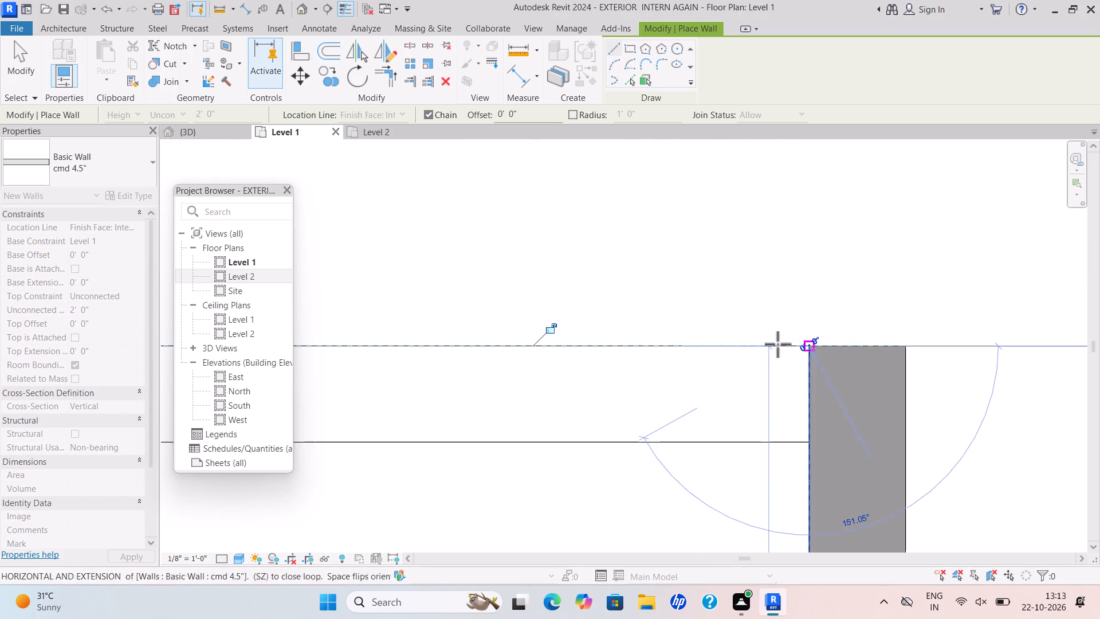
Draw a 3'-6" horizontal wall leftward along the step in the plan, flipped to fit between the imported lines.
{"action": "key", "text": "space"}
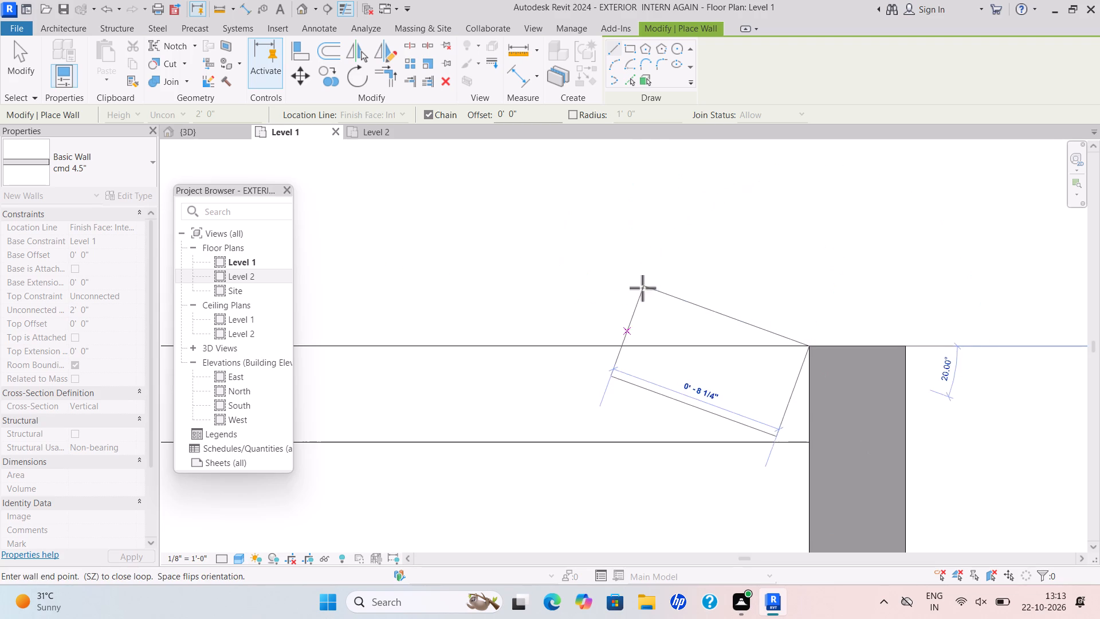
{"action": "scroll", "coordinate": [631, 298], "scroll_direction": "down", "scroll_amount": 5}
{"action": "middle_click_drag", "start_coordinate": [631, 299], "coordinate": [1094, 216]}
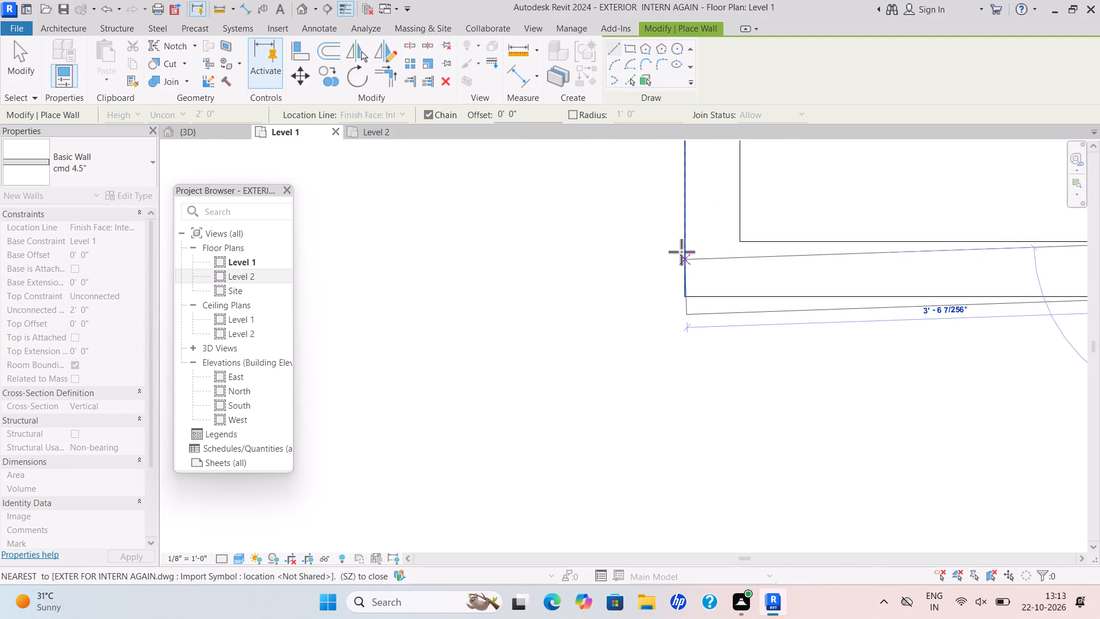
{"action": "scroll", "coordinate": [688, 246], "scroll_direction": "up", "scroll_amount": 2}
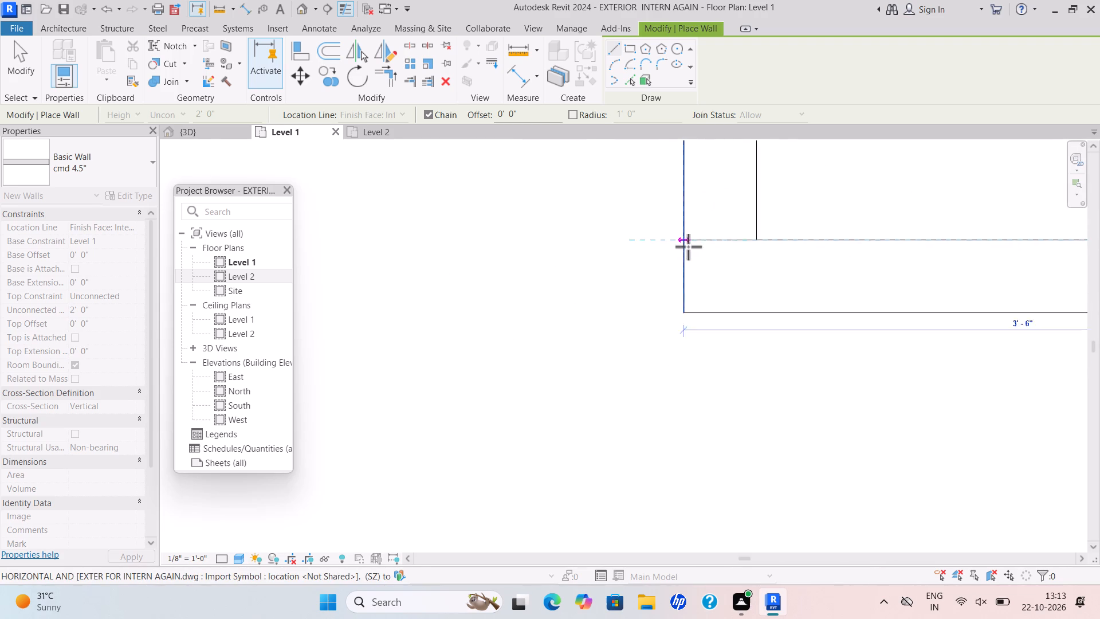
{"action": "scroll", "coordinate": [688, 246], "scroll_direction": "up", "scroll_amount": 1}
{"action": "left_click", "coordinate": [685, 240]}
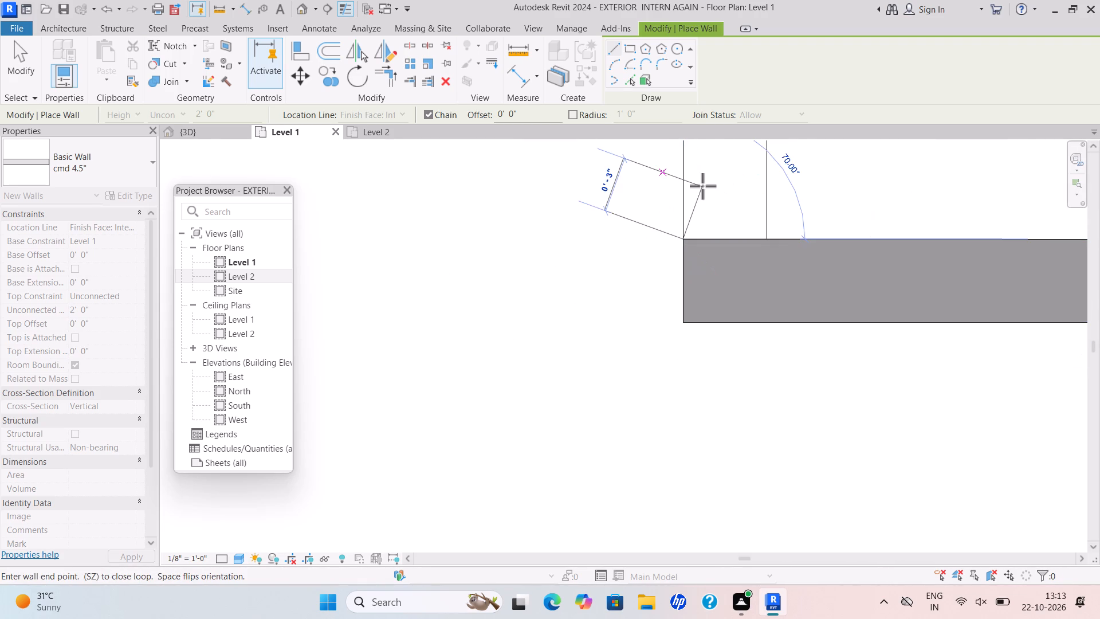
Close the outline with a flipped 2'-9" vertical wall up to the existing thick horizontal wall, and end the wall chain.
{"action": "key", "text": "space"}
{"action": "scroll", "coordinate": [700, 195], "scroll_direction": "down", "scroll_amount": 4}
{"action": "middle_click_drag", "start_coordinate": [704, 214], "coordinate": [781, 435]}
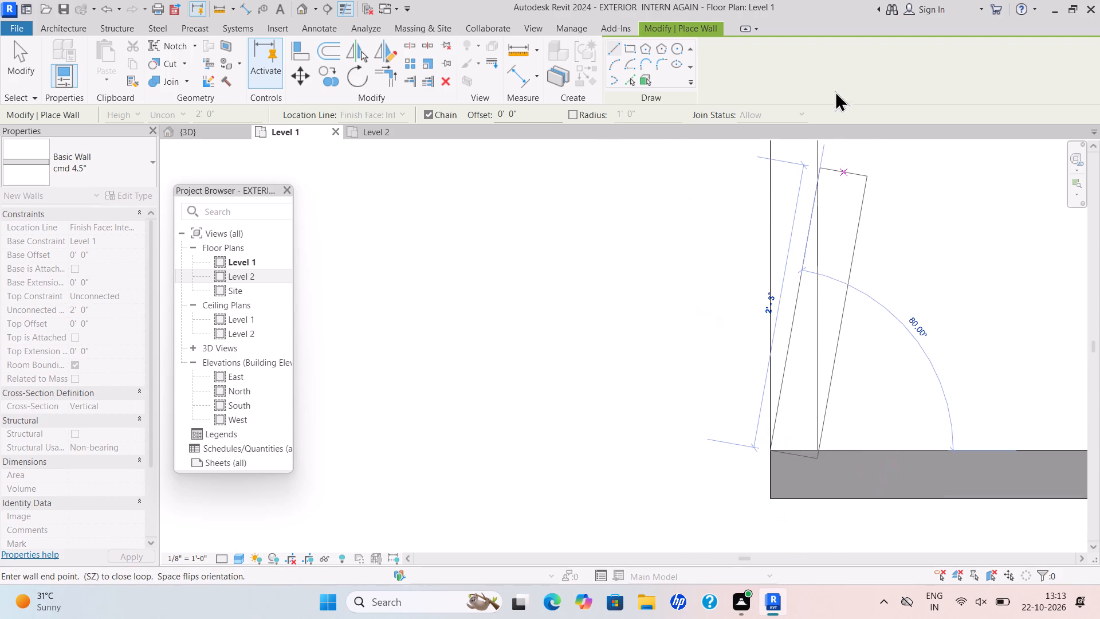
{"action": "scroll", "coordinate": [826, 223], "scroll_direction": "down", "scroll_amount": 6}
{"action": "middle_click_drag", "start_coordinate": [827, 233], "coordinate": [852, 391]}
{"action": "scroll", "coordinate": [836, 340], "scroll_direction": "up", "scroll_amount": 1}
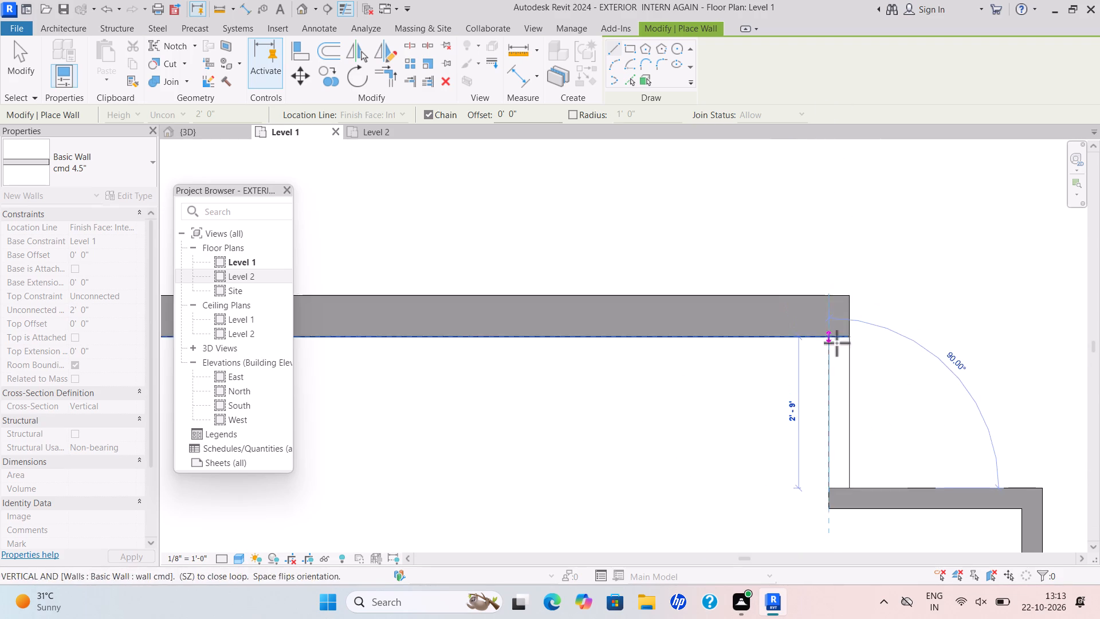
{"action": "scroll", "coordinate": [836, 343], "scroll_direction": "up", "scroll_amount": 7}
{"action": "left_click", "coordinate": [830, 333]}
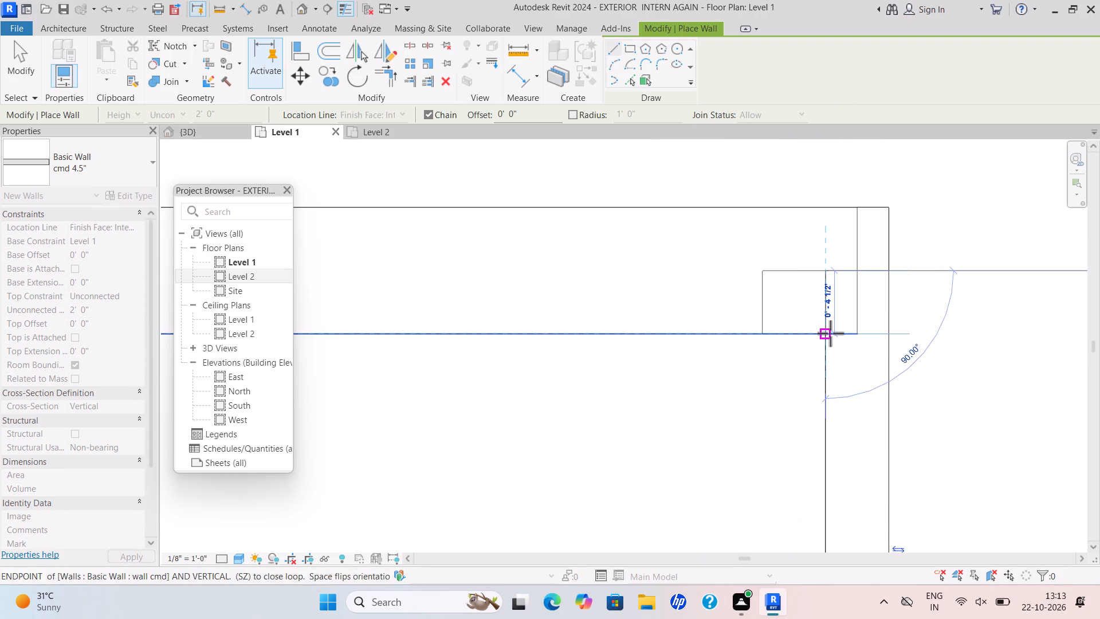
{"action": "key", "text": "Escape"}
{"action": "scroll", "coordinate": [804, 369], "scroll_direction": "down", "scroll_amount": 10}
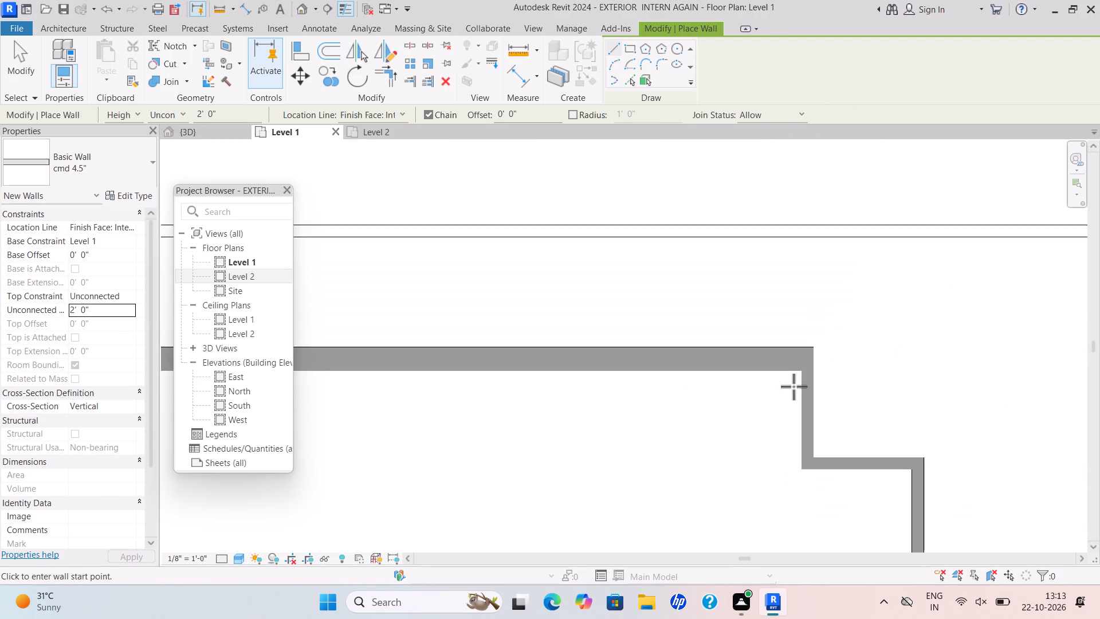
Inspect the finished terrace walls in the 3D view, then return to the Level 1 floor plan.
{"action": "scroll", "coordinate": [793, 386], "scroll_direction": "down", "scroll_amount": 16}
{"action": "middle_click_drag", "start_coordinate": [793, 367], "coordinate": [725, 224]}
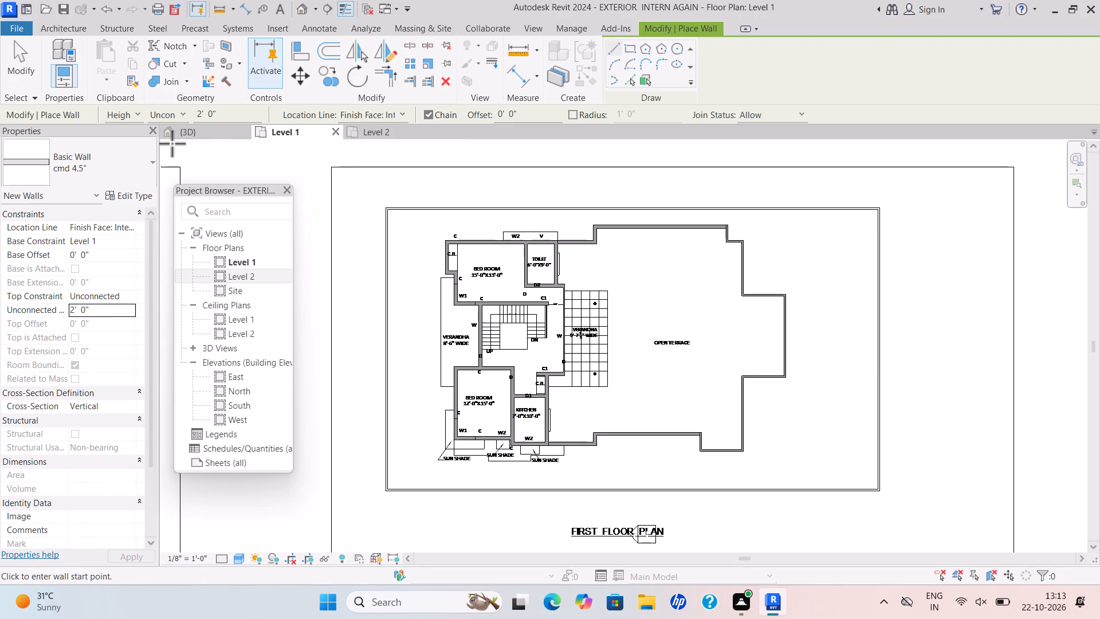
{"action": "left_click", "coordinate": [193, 131]}
{"action": "scroll", "coordinate": [650, 225], "scroll_direction": "down", "scroll_amount": 8}
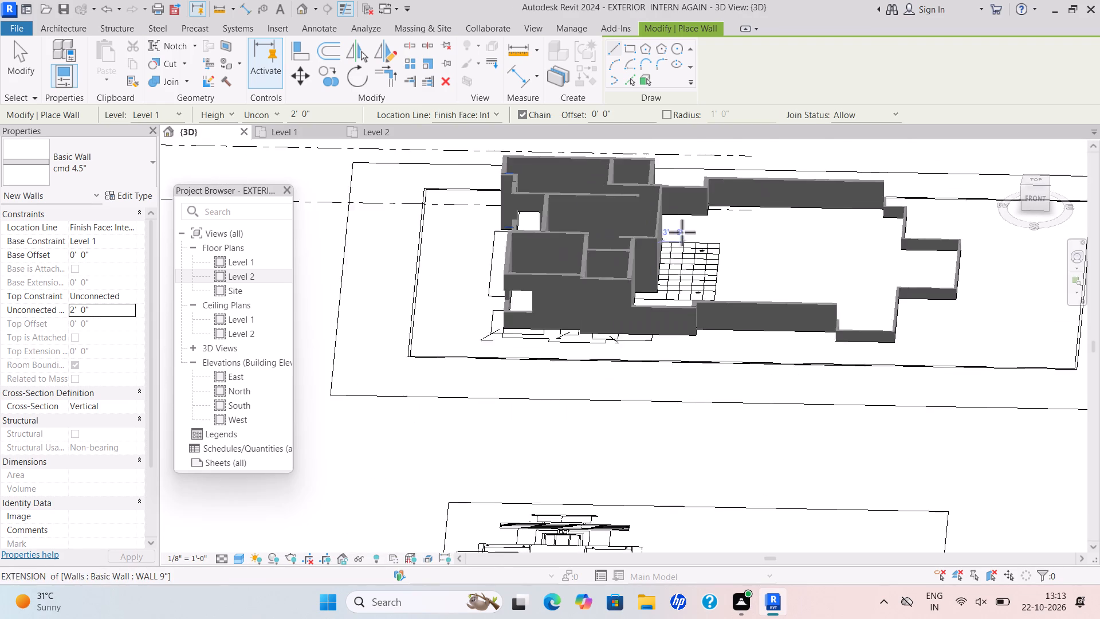
{"action": "scroll", "coordinate": [682, 232], "scroll_direction": "down", "scroll_amount": 1}
{"action": "middle_click_drag", "start_coordinate": [682, 232], "coordinate": [676, 241]}
{"action": "scroll", "coordinate": [839, 324], "scroll_direction": "up", "scroll_amount": 3}
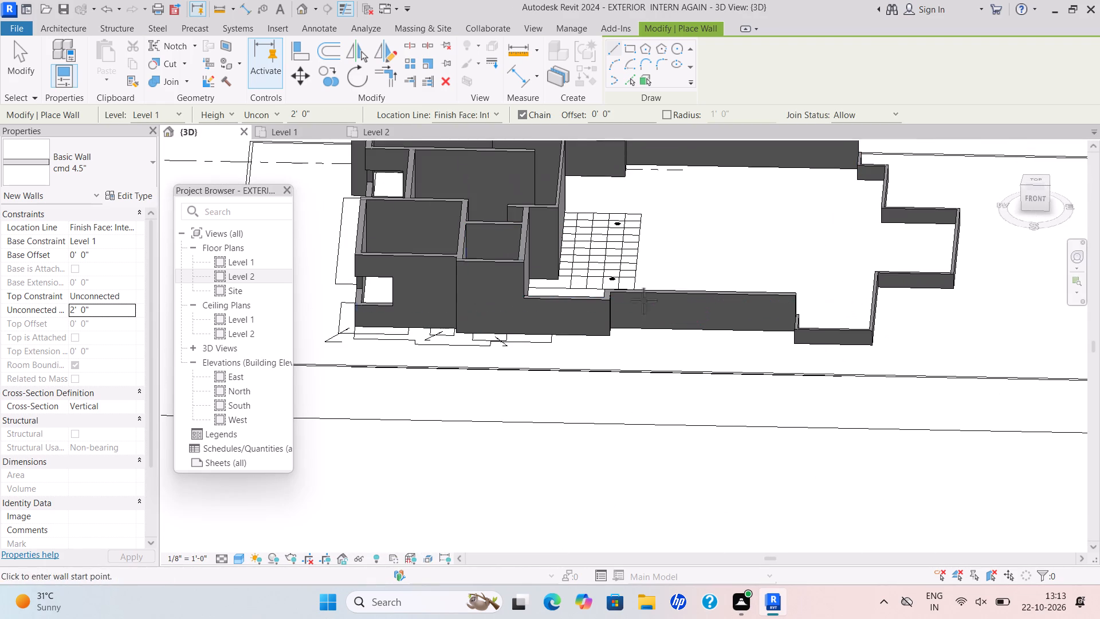
{"action": "left_click", "coordinate": [294, 134]}
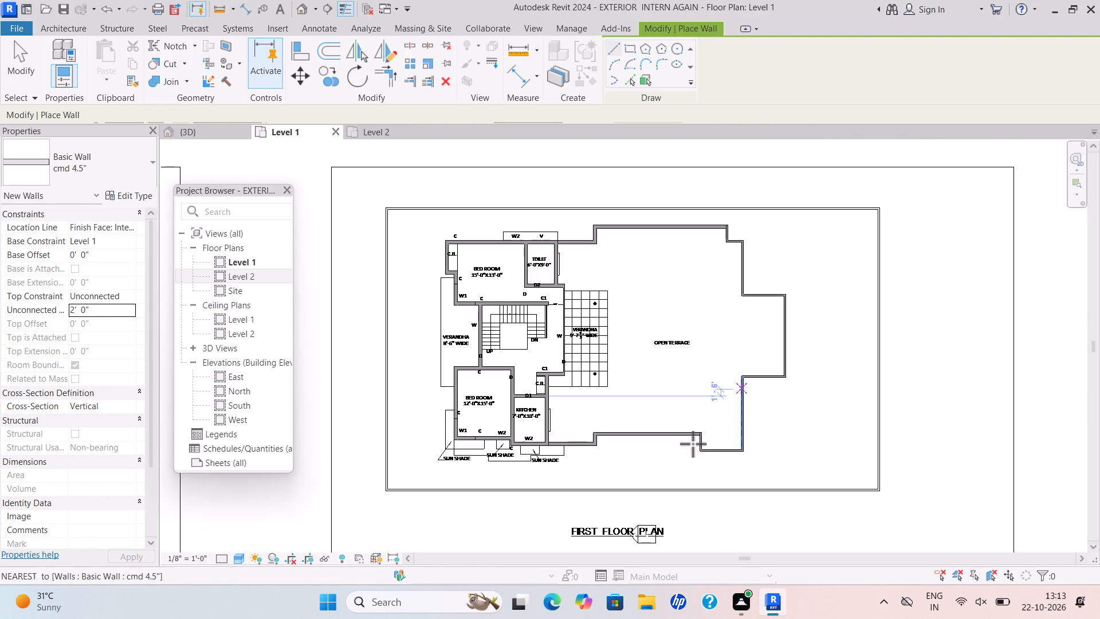
Look over the imported ground floor, first floor and mummty plan sheets on Level 1 to find what remains untraced.
{"action": "scroll", "coordinate": [640, 553], "scroll_direction": "down", "scroll_amount": 4}
{"action": "scroll", "coordinate": [766, 395], "scroll_direction": "down", "scroll_amount": 4}
{"action": "middle_click_drag", "start_coordinate": [766, 395], "coordinate": [758, 346]}
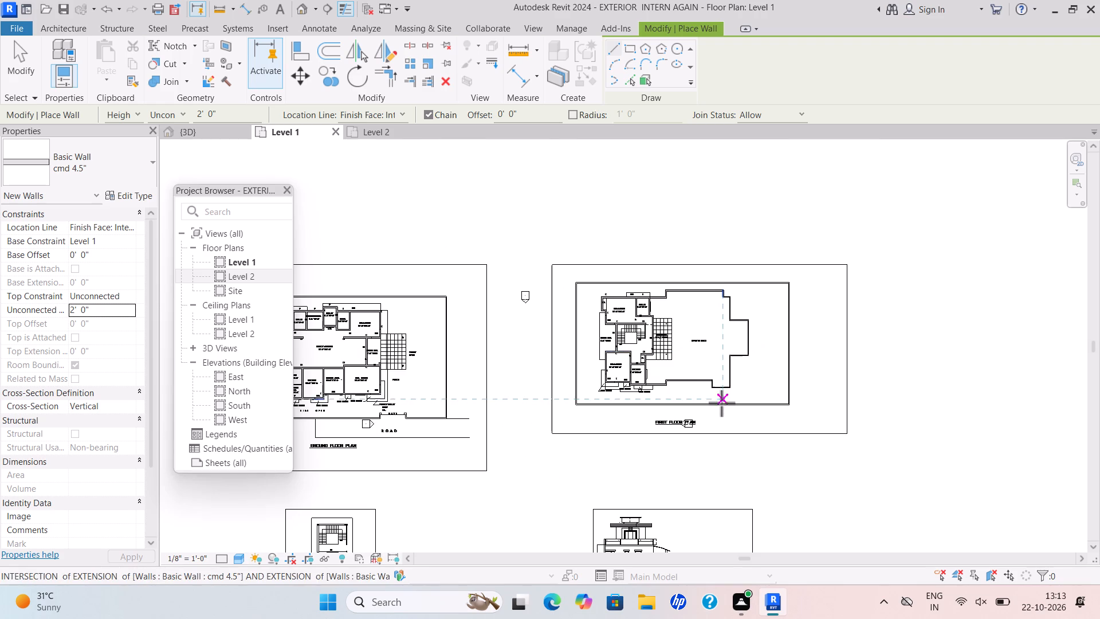
{"action": "scroll", "coordinate": [717, 407], "scroll_direction": "up", "scroll_amount": 5}
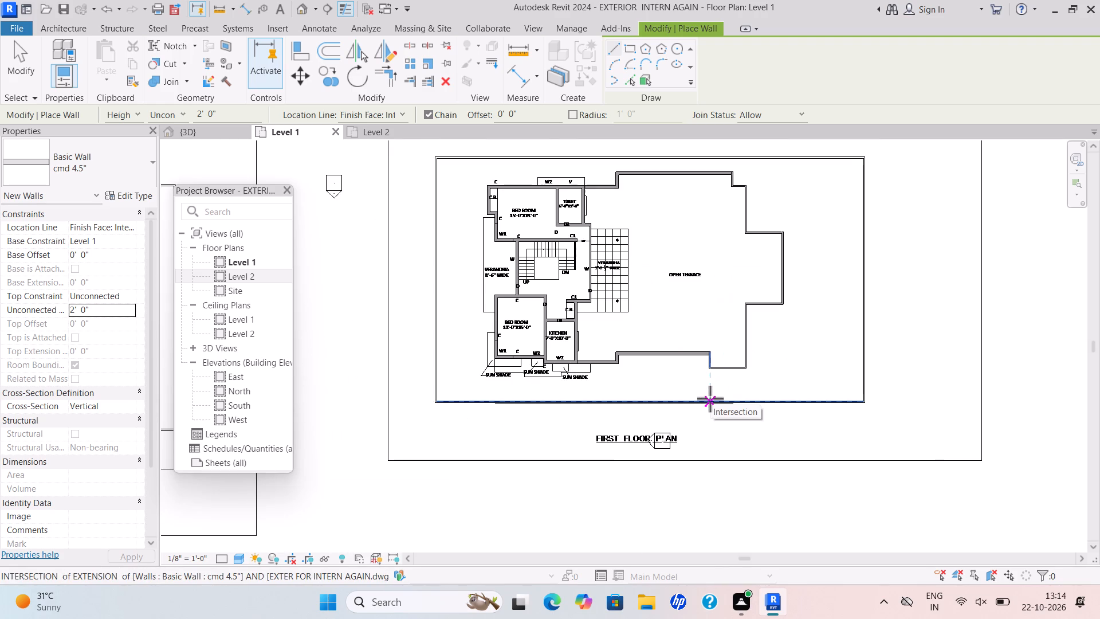
{"action": "scroll", "coordinate": [710, 398], "scroll_direction": "down", "scroll_amount": 5}
{"action": "scroll", "coordinate": [554, 516], "scroll_direction": "down", "scroll_amount": 2}
{"action": "middle_click_drag", "start_coordinate": [551, 514], "coordinate": [760, 346]}
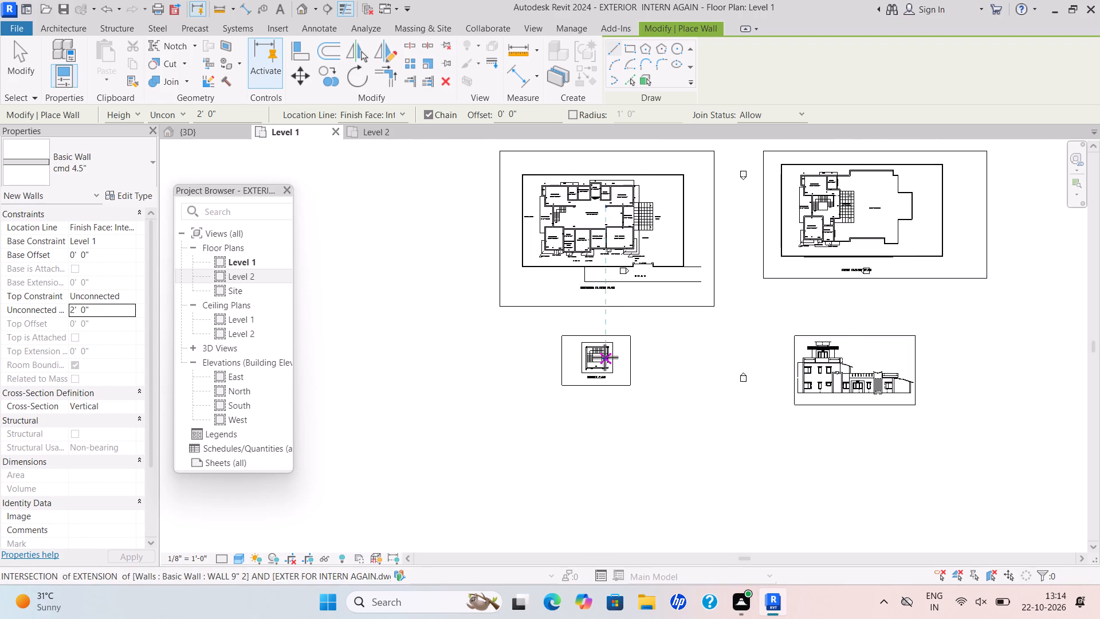
{"action": "scroll", "coordinate": [604, 357], "scroll_direction": "up", "scroll_amount": 1}
{"action": "scroll", "coordinate": [607, 177], "scroll_direction": "up", "scroll_amount": 6}
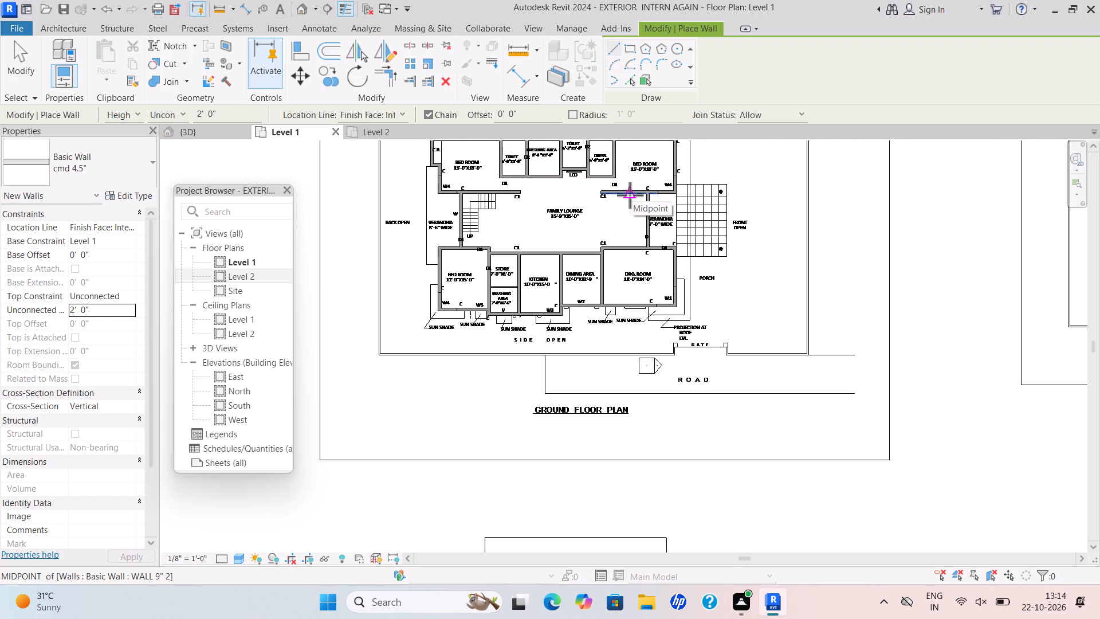
{"action": "scroll", "coordinate": [732, 222], "scroll_direction": "down", "scroll_amount": 1}
{"action": "middle_click_drag", "start_coordinate": [736, 244], "coordinate": [730, 361]}
{"action": "scroll", "coordinate": [730, 348], "scroll_direction": "down", "scroll_amount": 2}
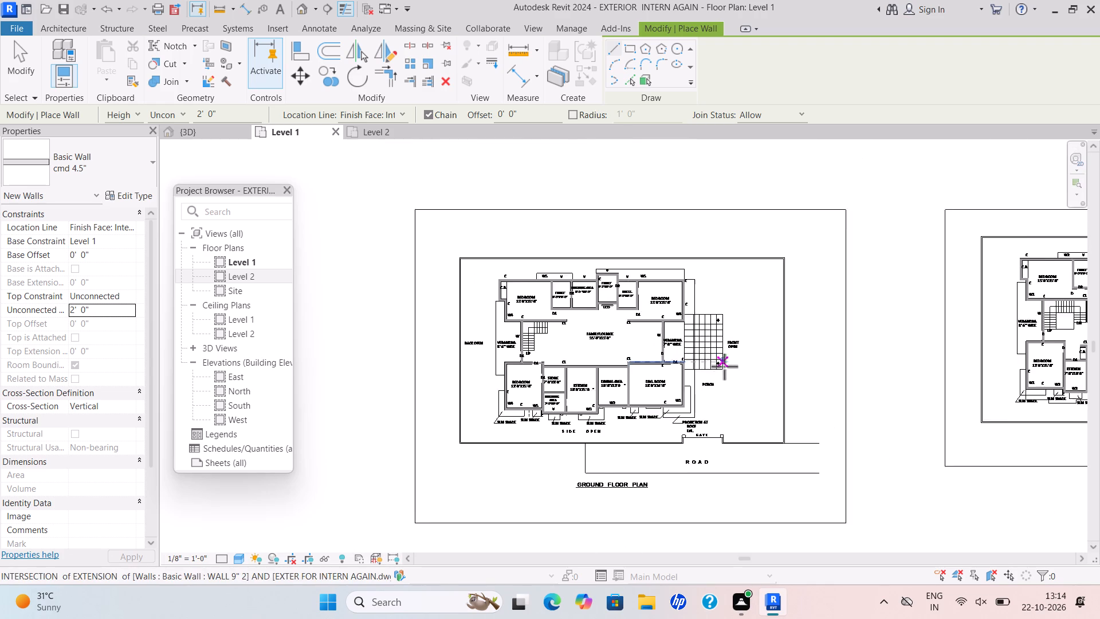
{"action": "scroll", "coordinate": [518, 496], "scroll_direction": "up", "scroll_amount": 9}
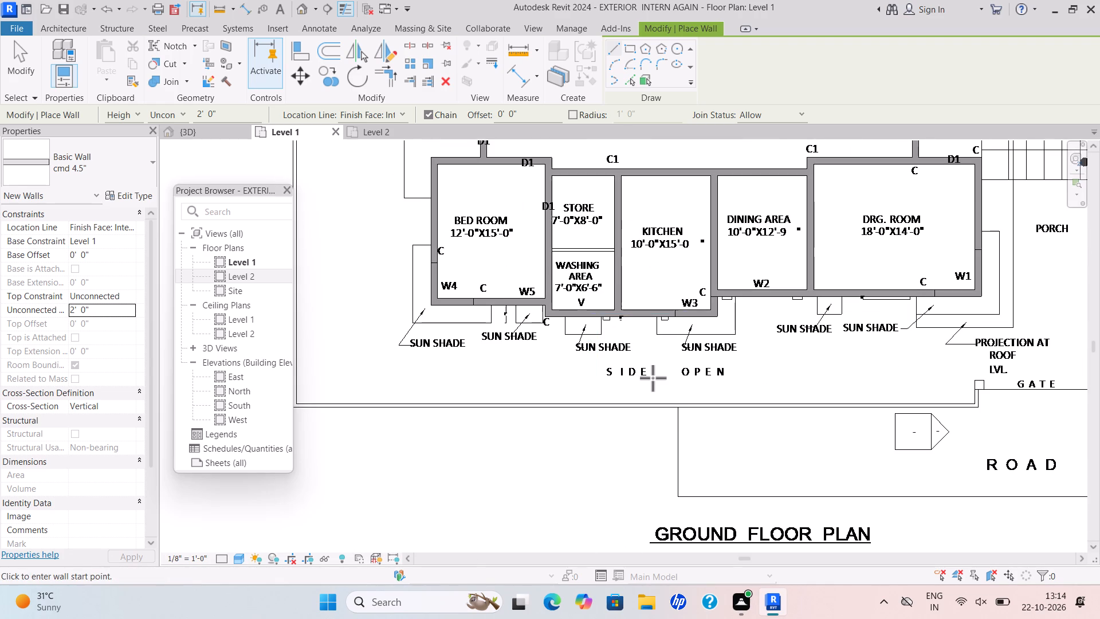
{"action": "scroll", "coordinate": [656, 386], "scroll_direction": "down", "scroll_amount": 1}
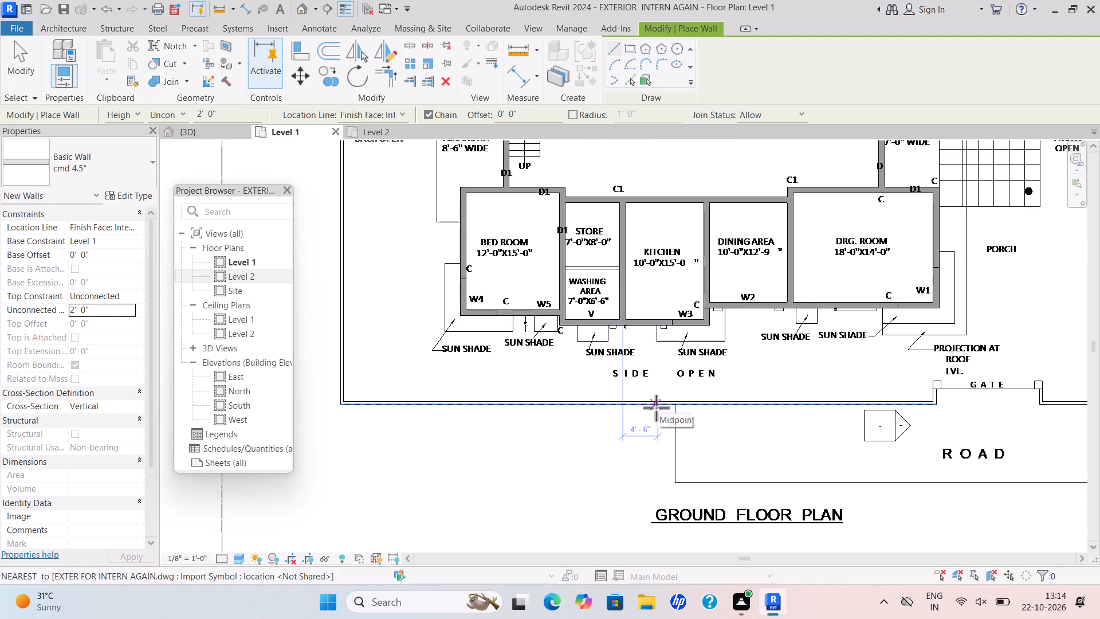
{"action": "scroll", "coordinate": [609, 452], "scroll_direction": "down", "scroll_amount": 5}
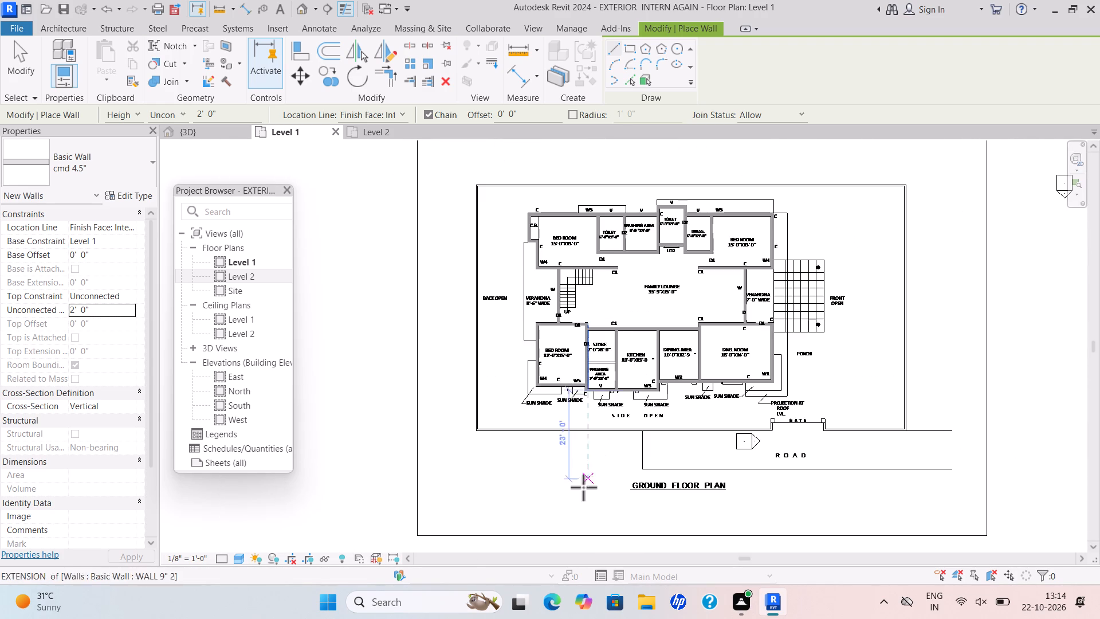
{"action": "scroll", "coordinate": [651, 394], "scroll_direction": "down", "scroll_amount": 6}
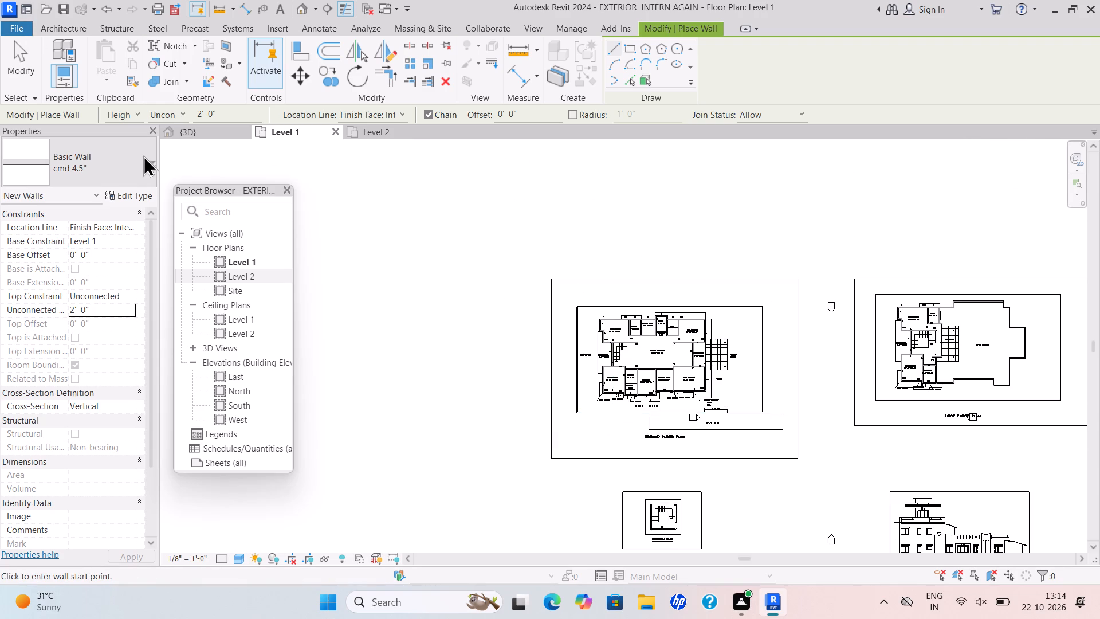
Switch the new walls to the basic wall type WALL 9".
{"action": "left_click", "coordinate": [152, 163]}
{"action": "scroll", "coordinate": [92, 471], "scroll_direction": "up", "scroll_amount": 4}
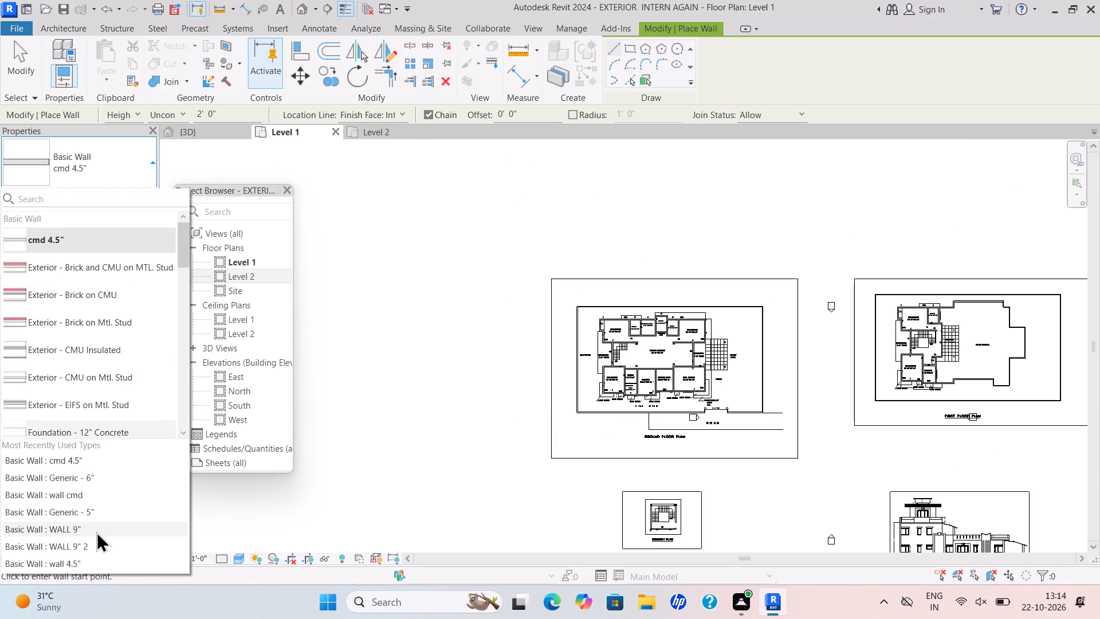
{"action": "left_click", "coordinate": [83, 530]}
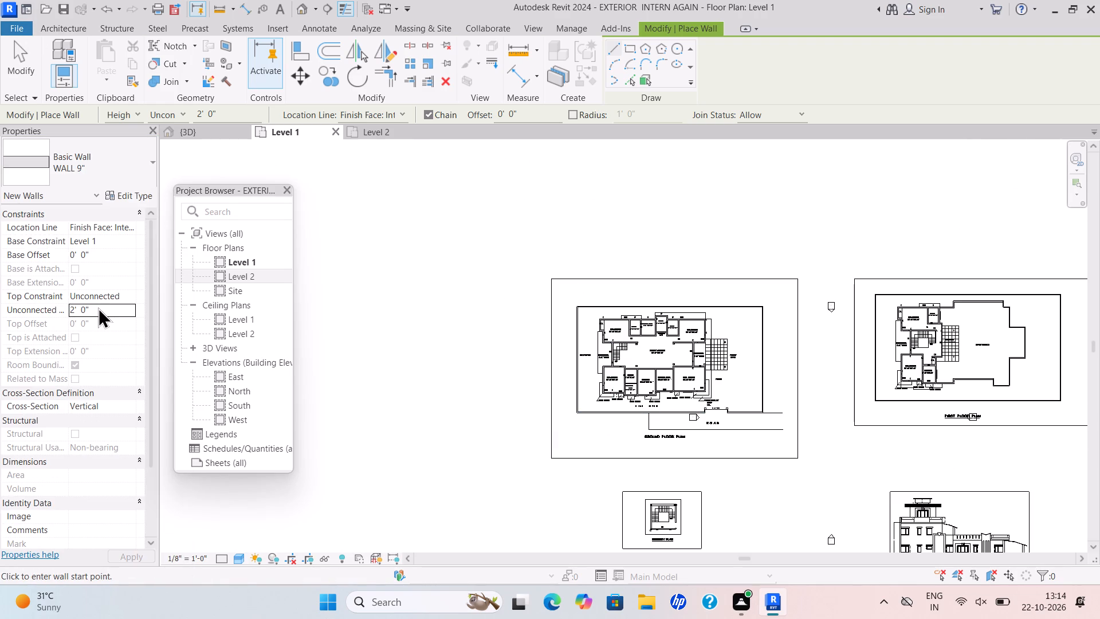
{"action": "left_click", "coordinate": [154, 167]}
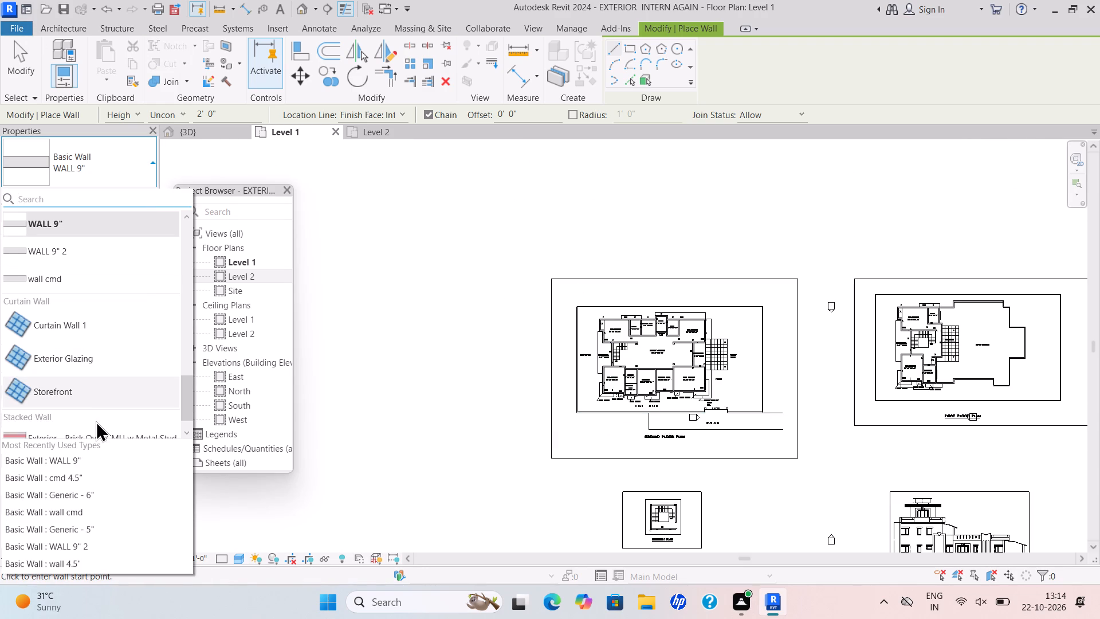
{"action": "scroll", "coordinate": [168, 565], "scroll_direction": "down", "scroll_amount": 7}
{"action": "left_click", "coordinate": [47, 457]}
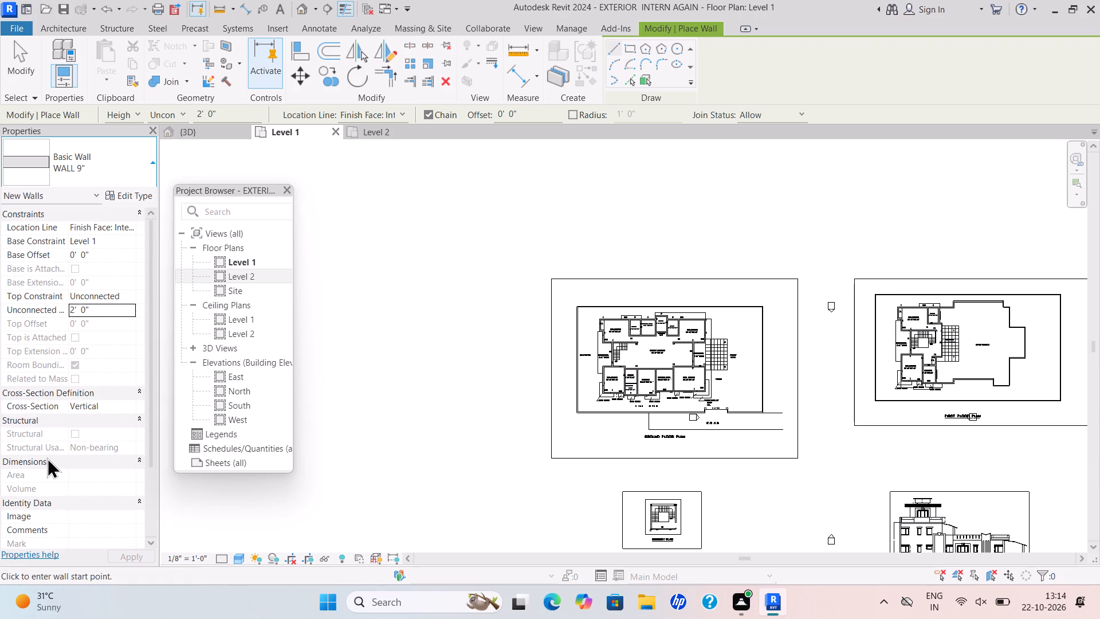
Choose the basic wall type WALL 9" 2 for the new walls and set their unconnected height to 10'.
{"action": "left_click", "coordinate": [142, 164]}
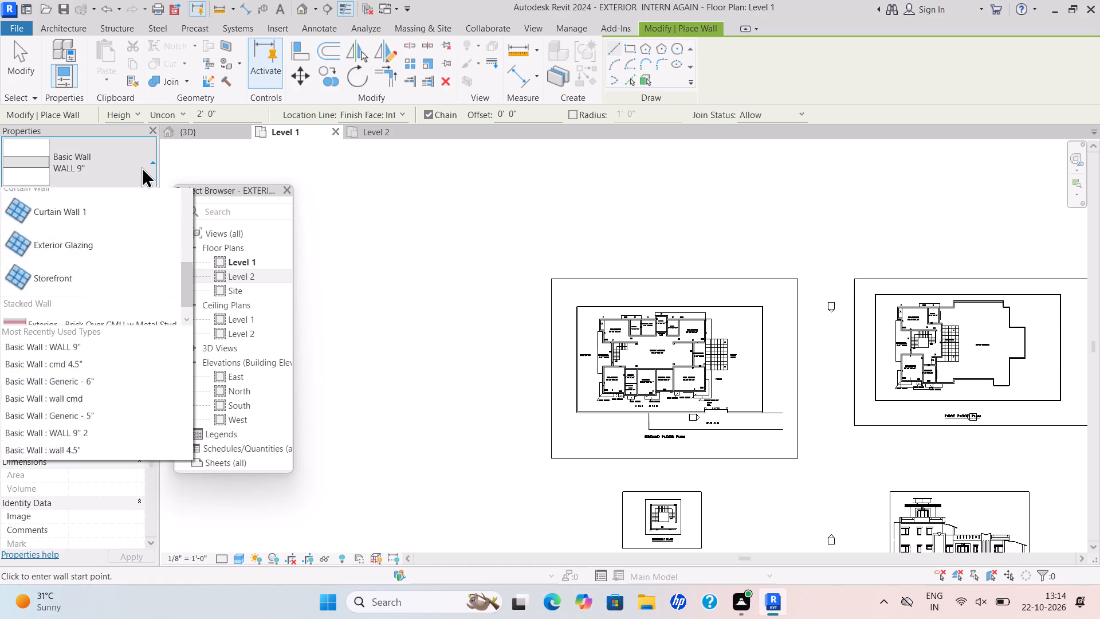
{"action": "scroll", "coordinate": [102, 544], "scroll_direction": "down", "scroll_amount": 2}
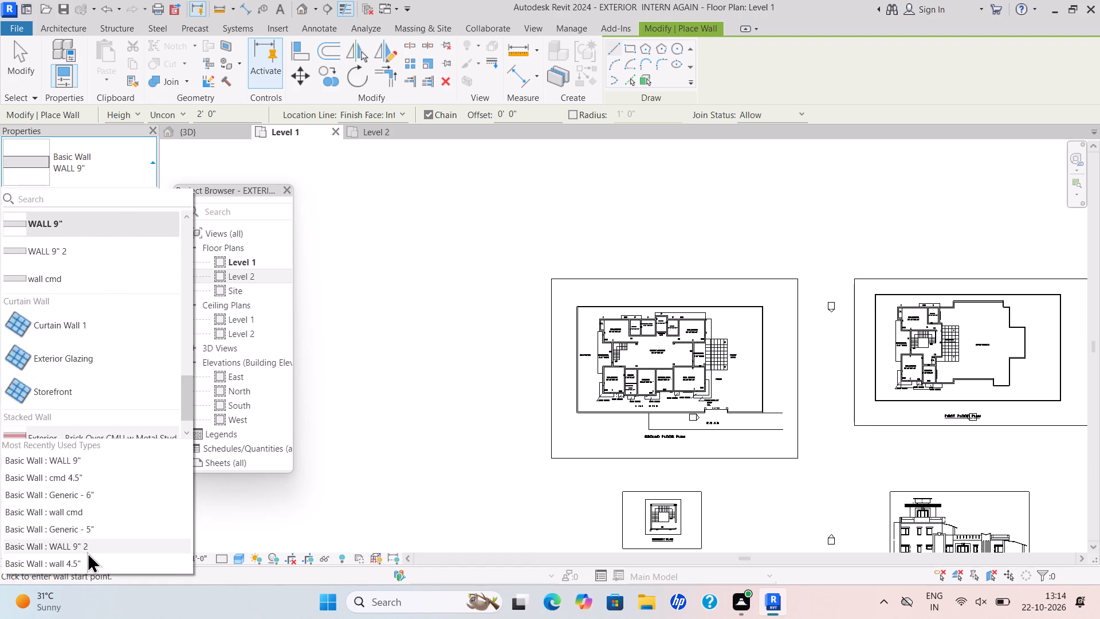
{"action": "left_click", "coordinate": [87, 551]}
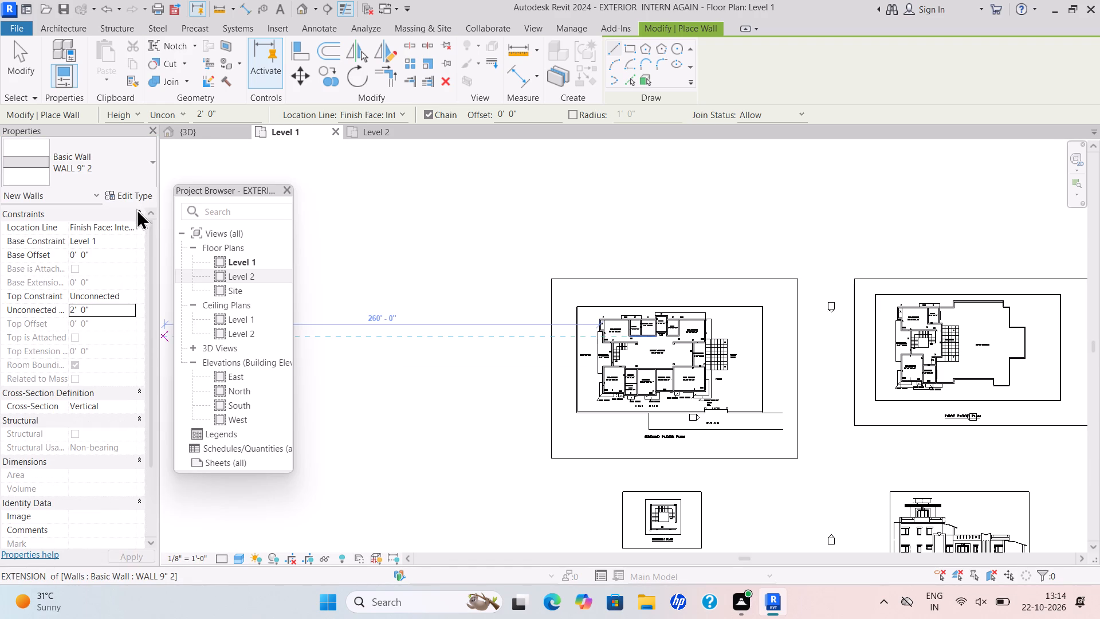
{"action": "left_click", "coordinate": [134, 193]}
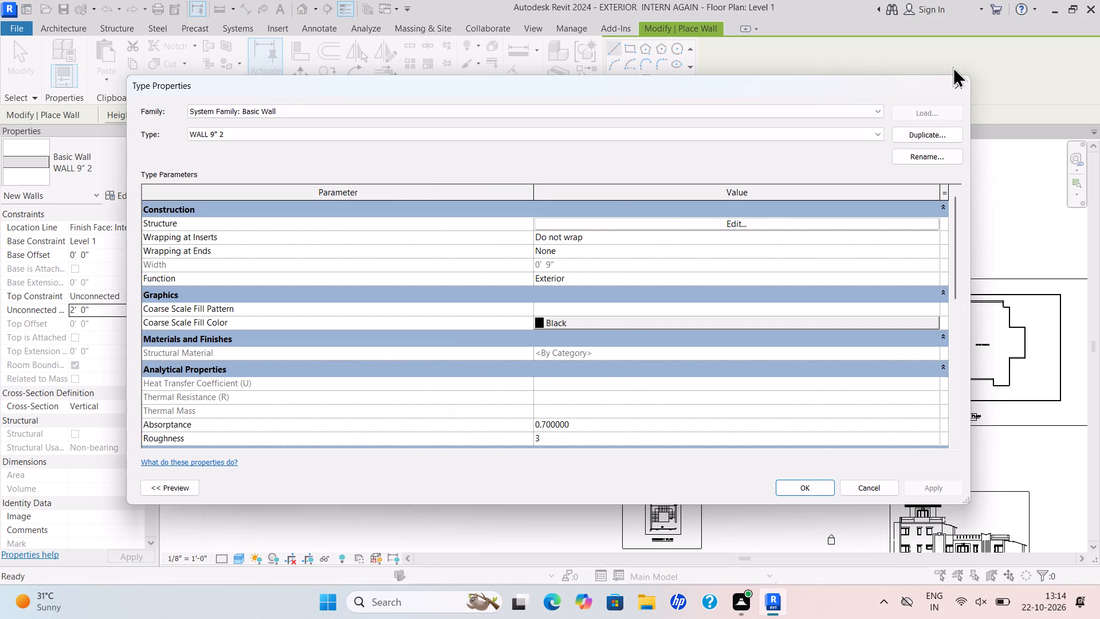
{"action": "left_click", "coordinate": [960, 83]}
{"action": "left_click_drag", "start_coordinate": [96, 305], "coordinate": [84, 320]}
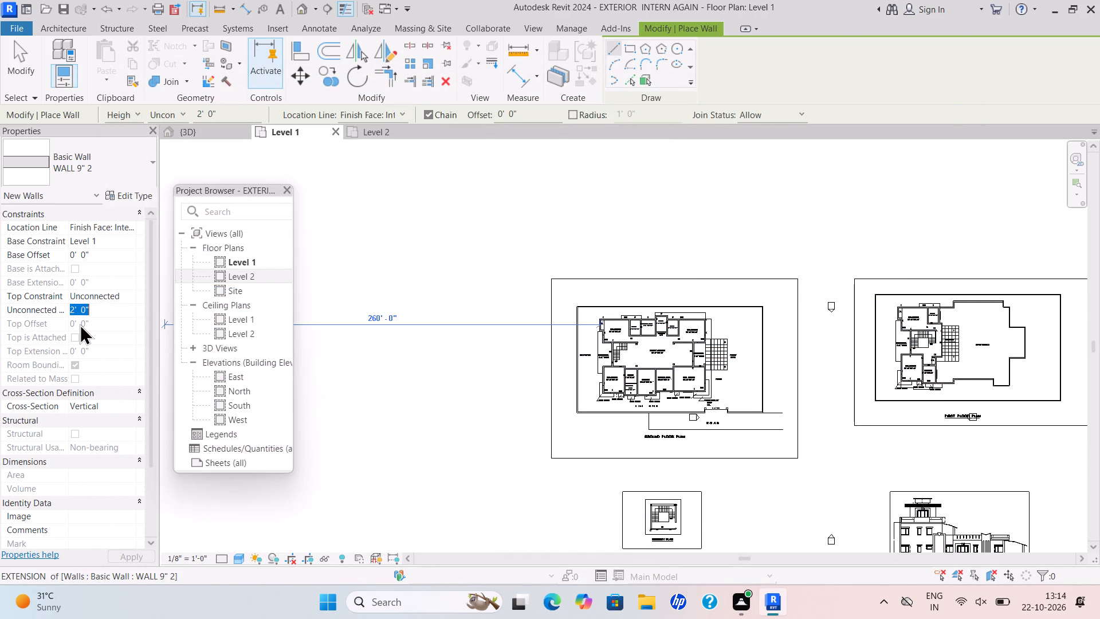
{"action": "key", "text": "BackSpace"}
{"action": "type", "text": "10'"}
{"action": "key", "text": "Return"}
Draw the mummty plan's left vertical wall from the upper column's outer corner down to column C's lower outer corner, ending the chain.
{"action": "scroll", "coordinate": [772, 313], "scroll_direction": "down", "scroll_amount": 3}
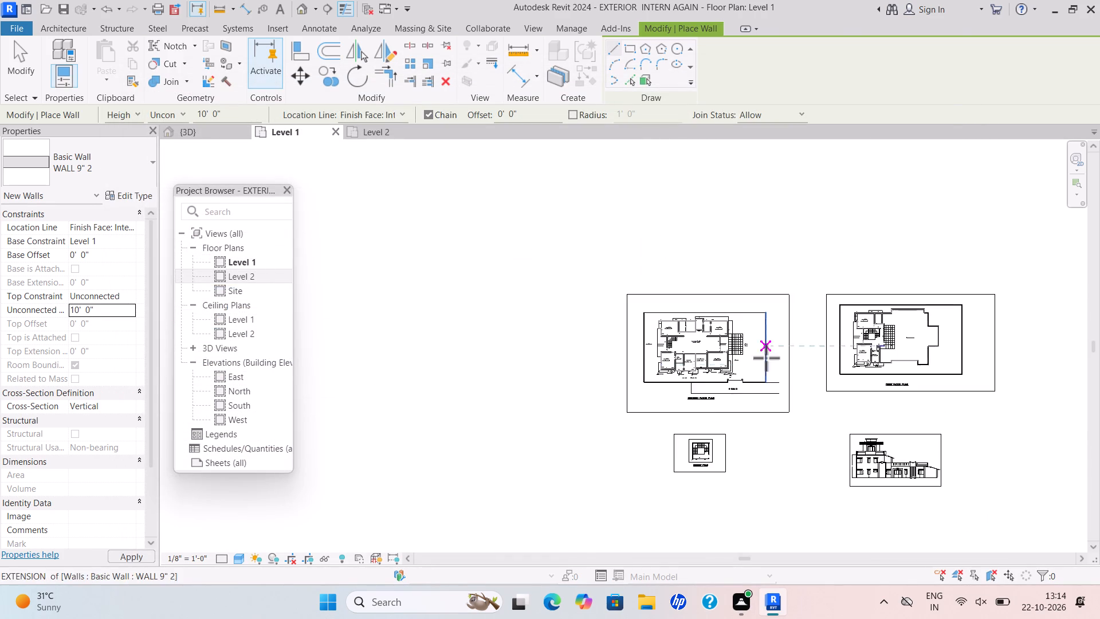
{"action": "scroll", "coordinate": [729, 420], "scroll_direction": "down", "scroll_amount": 6}
{"action": "middle_click_drag", "start_coordinate": [722, 414], "coordinate": [642, 322]}
{"action": "scroll", "coordinate": [631, 365], "scroll_direction": "up", "scroll_amount": 18}
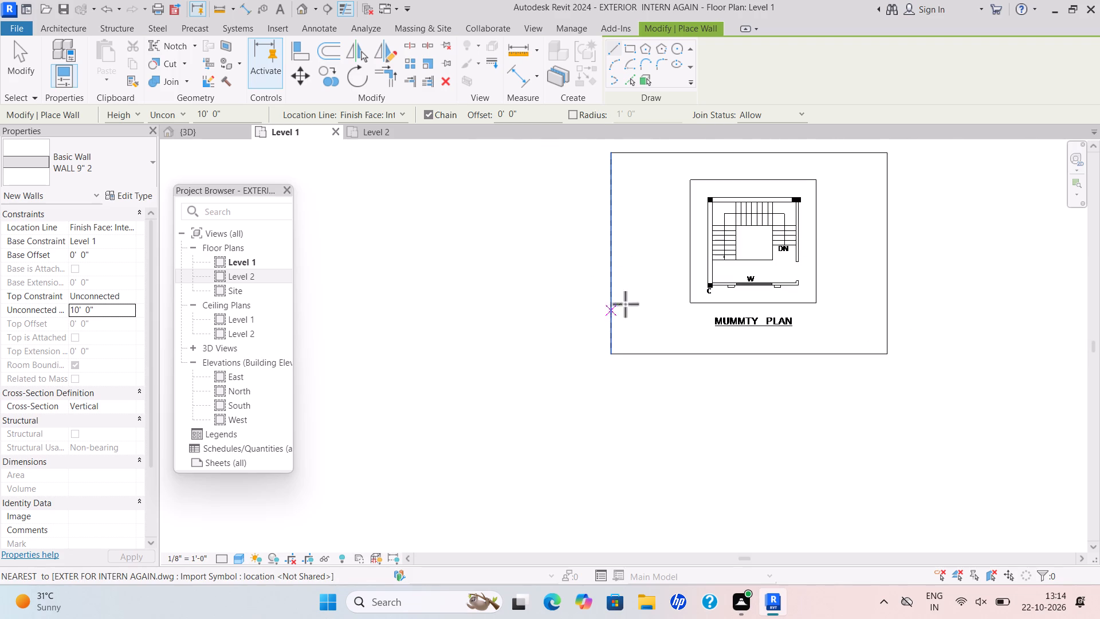
{"action": "middle_click_drag", "start_coordinate": [812, 234], "coordinate": [646, 343]}
{"action": "scroll", "coordinate": [561, 323], "scroll_direction": "up", "scroll_amount": 9}
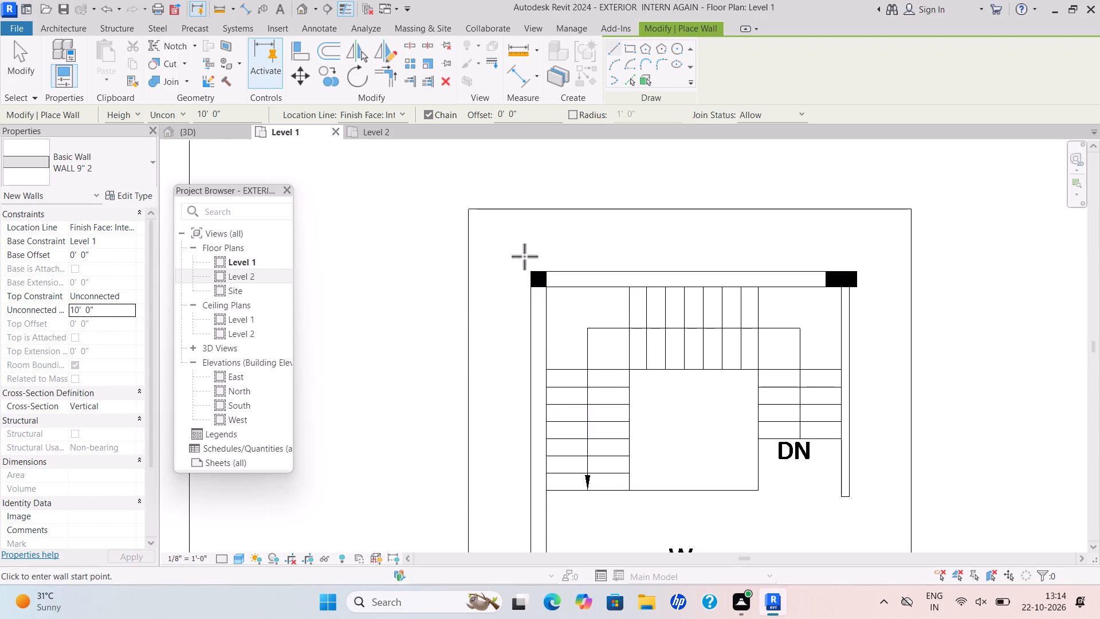
{"action": "left_click_drag", "start_coordinate": [532, 272], "coordinate": [534, 277]}
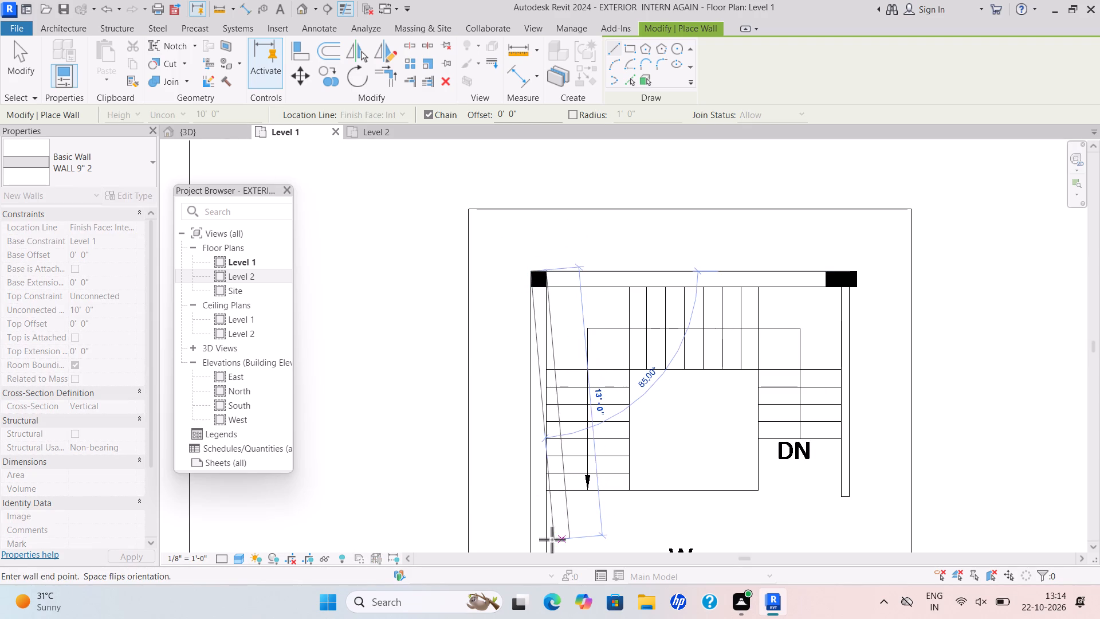
{"action": "scroll", "coordinate": [531, 541], "scroll_direction": "down", "scroll_amount": 4}
{"action": "middle_click_drag", "start_coordinate": [528, 541], "coordinate": [556, 350]}
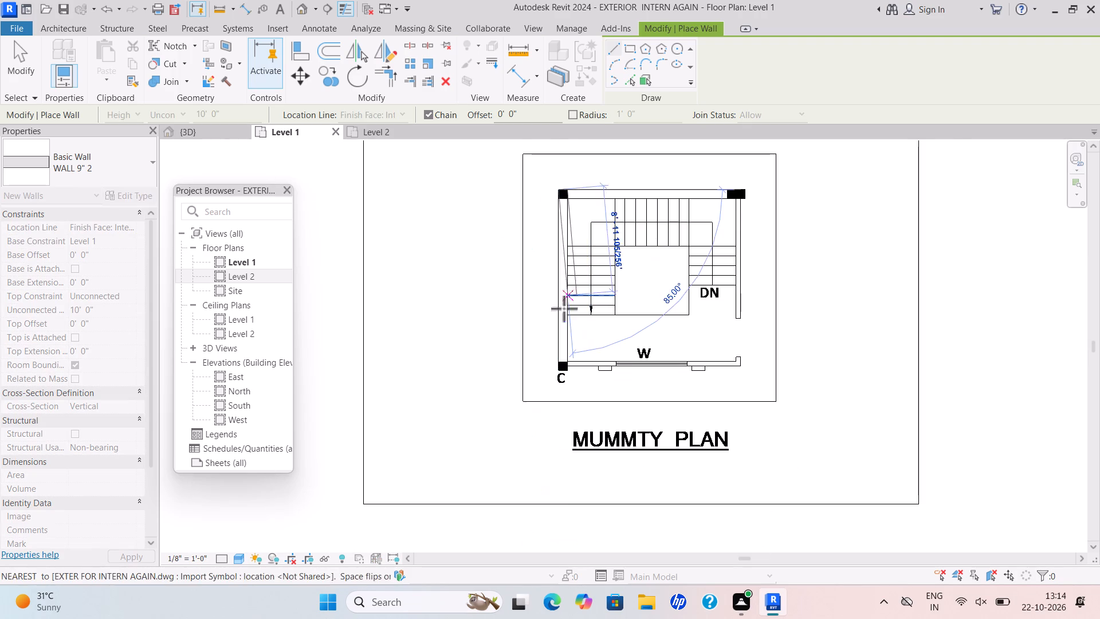
{"action": "scroll", "coordinate": [561, 386], "scroll_direction": "up", "scroll_amount": 10}
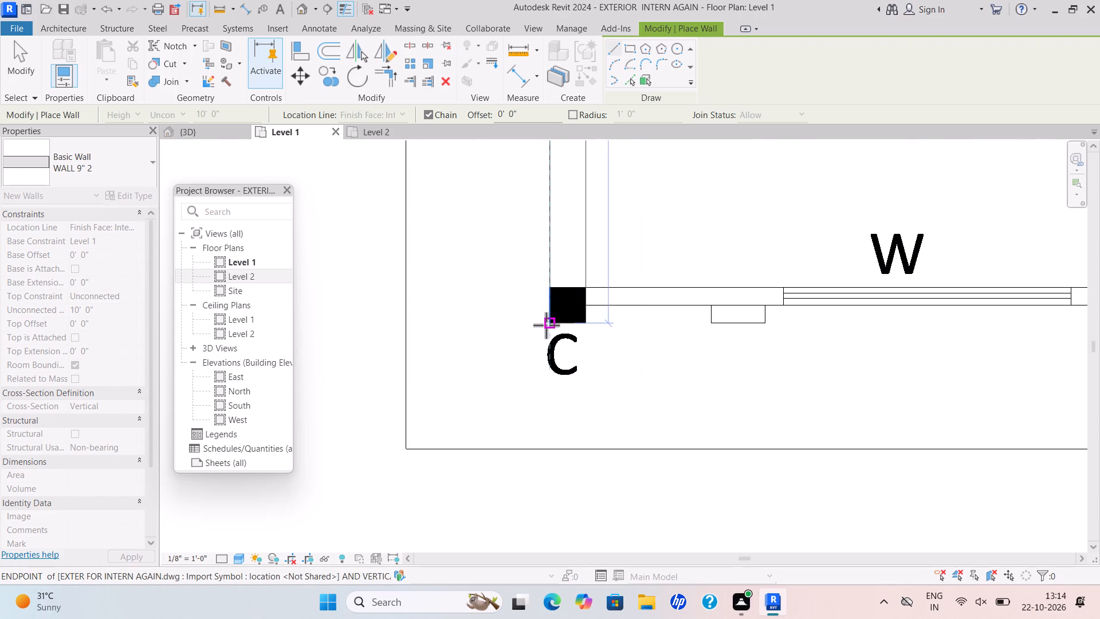
{"action": "left_click", "coordinate": [551, 320]}
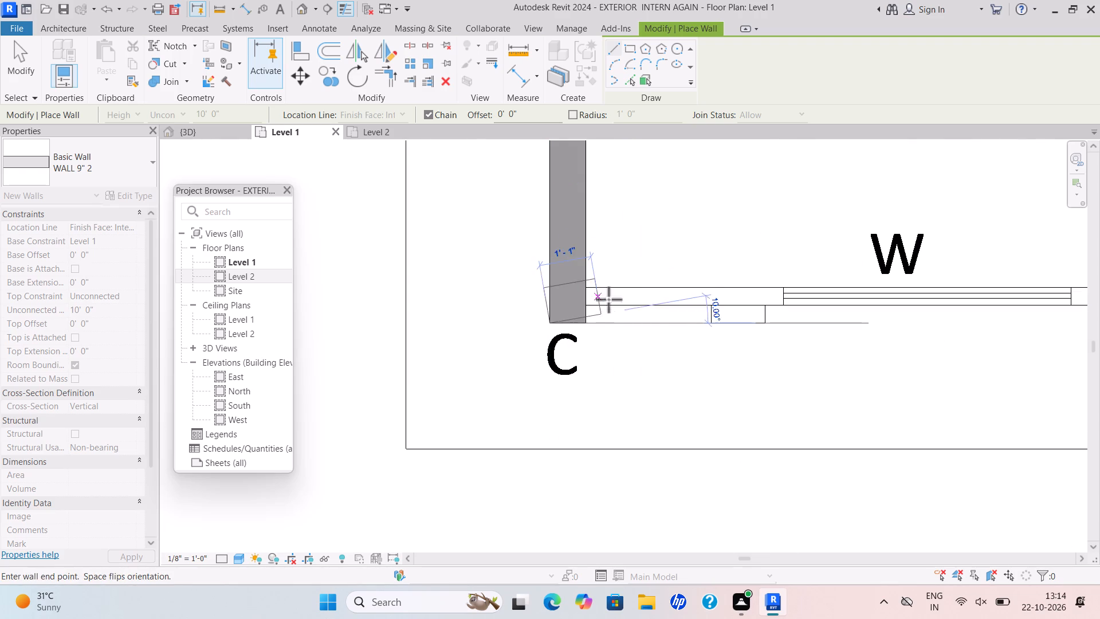
{"action": "key", "text": "Escape"}
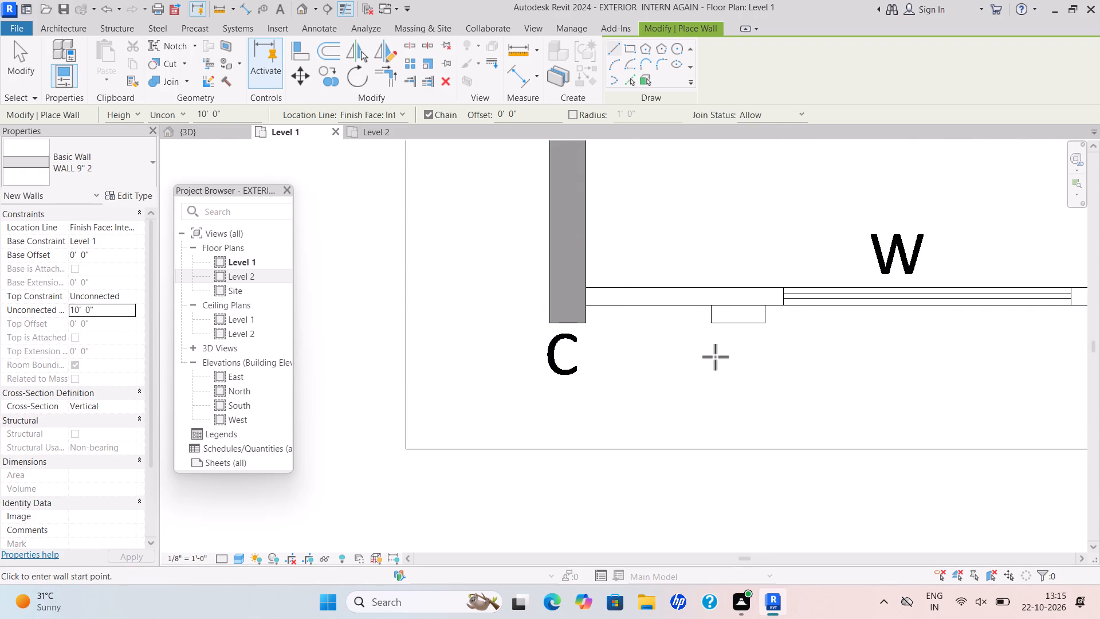
Draw the mummty plan's upper horizontal wall from the left wall's top to the right column's outer corner, flipped between the imported lines.
{"action": "scroll", "coordinate": [760, 338], "scroll_direction": "down", "scroll_amount": 6}
{"action": "middle_click_drag", "start_coordinate": [759, 338], "coordinate": [653, 451]}
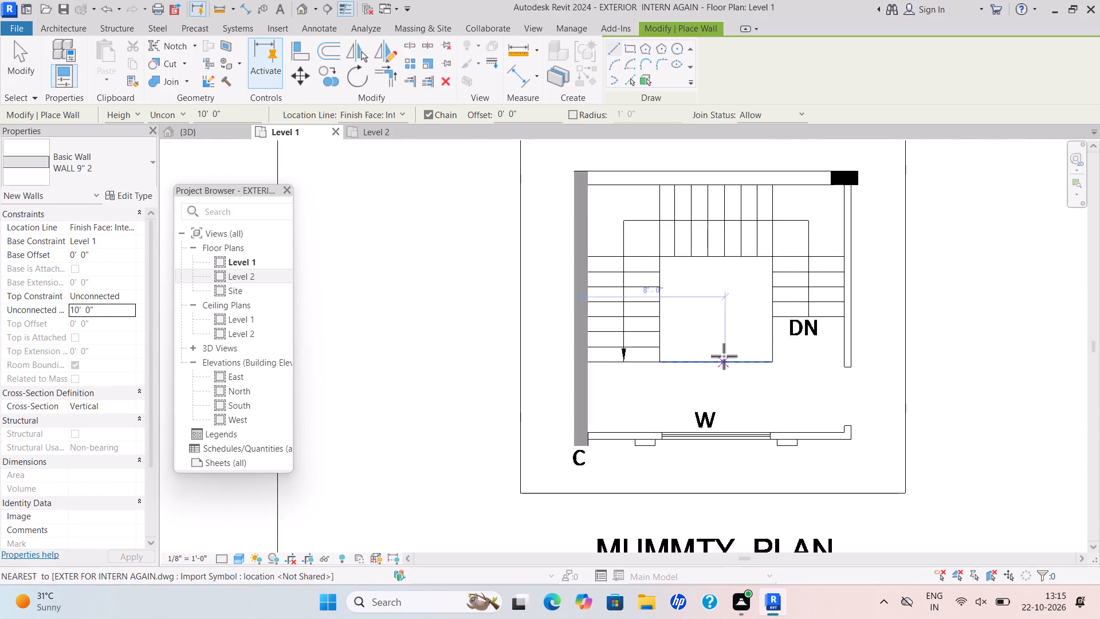
{"action": "scroll", "coordinate": [724, 356], "scroll_direction": "down", "scroll_amount": 3}
{"action": "middle_click_drag", "start_coordinate": [709, 378], "coordinate": [677, 424]}
{"action": "scroll", "coordinate": [612, 268], "scroll_direction": "up", "scroll_amount": 11}
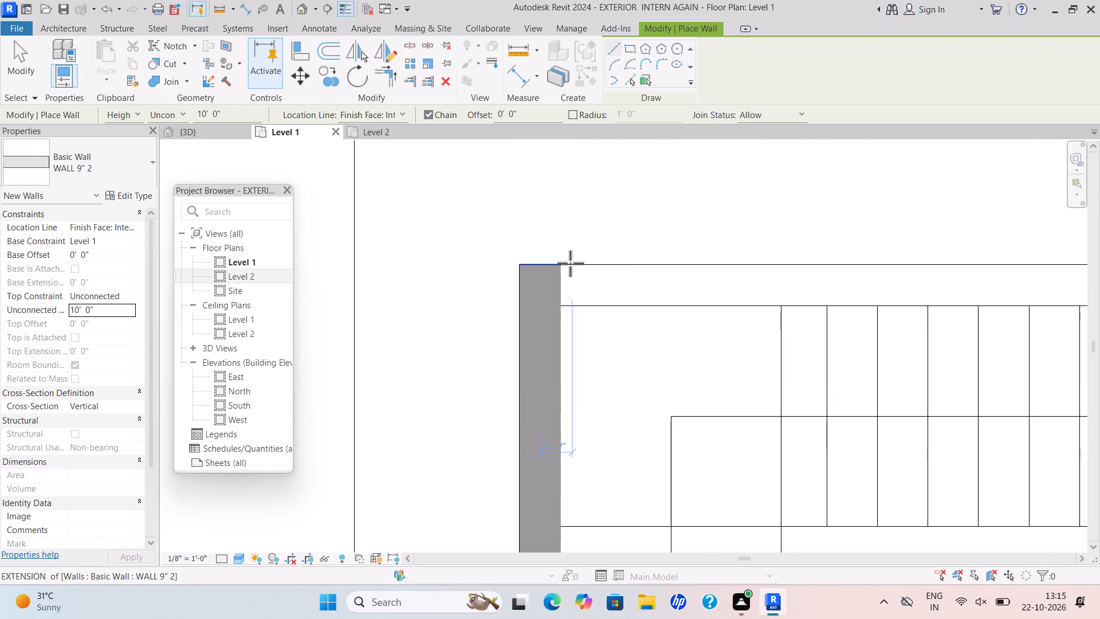
{"action": "left_click", "coordinate": [564, 266]}
{"action": "key", "text": "space"}
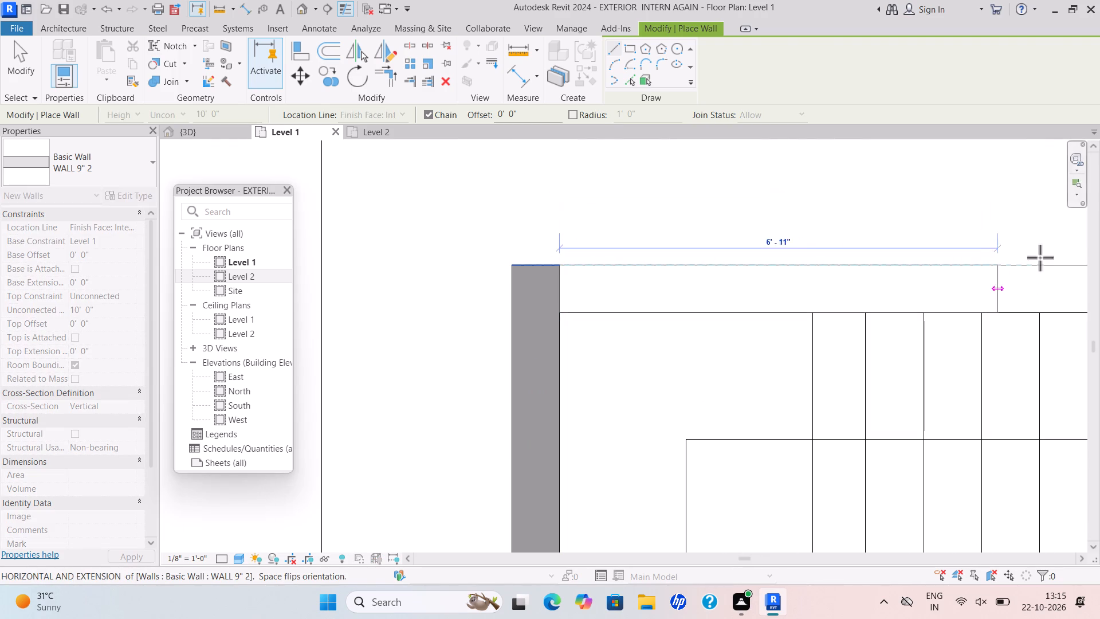
{"action": "scroll", "coordinate": [1099, 255], "scroll_direction": "down", "scroll_amount": 4}
{"action": "middle_click_drag", "start_coordinate": [1074, 264], "coordinate": [309, 373]}
{"action": "scroll", "coordinate": [644, 378], "scroll_direction": "up", "scroll_amount": 5}
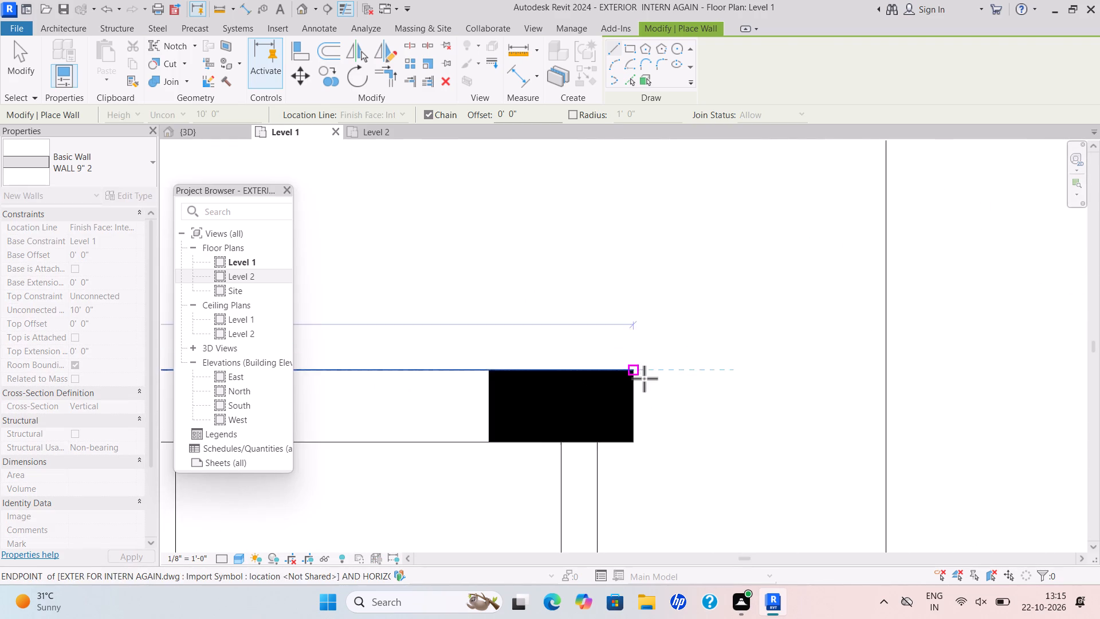
{"action": "scroll", "coordinate": [644, 378], "scroll_direction": "up", "scroll_amount": 3}
{"action": "left_click", "coordinate": [630, 364]}
{"action": "key", "text": "Escape"}
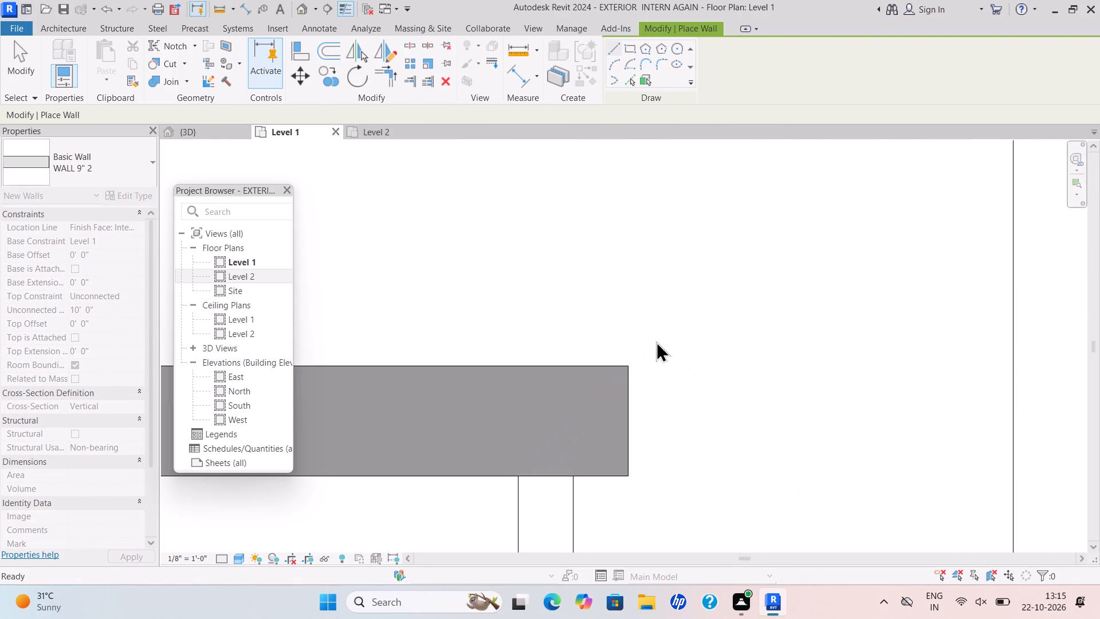
Switch the new walls to the basic wall type Generic - 5".
{"action": "scroll", "coordinate": [576, 490], "scroll_direction": "down", "scroll_amount": 13}
{"action": "middle_click_drag", "start_coordinate": [574, 492], "coordinate": [582, 284]}
{"action": "scroll", "coordinate": [582, 400], "scroll_direction": "down", "scroll_amount": 5}
{"action": "middle_click_drag", "start_coordinate": [574, 400], "coordinate": [564, 300]}
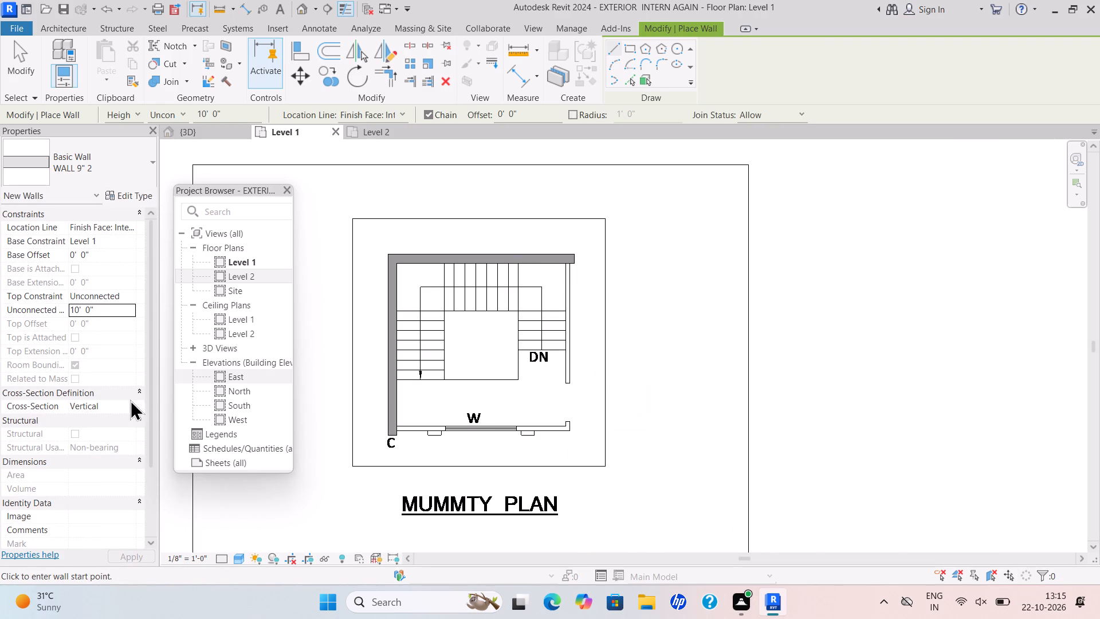
{"action": "left_click", "coordinate": [150, 163]}
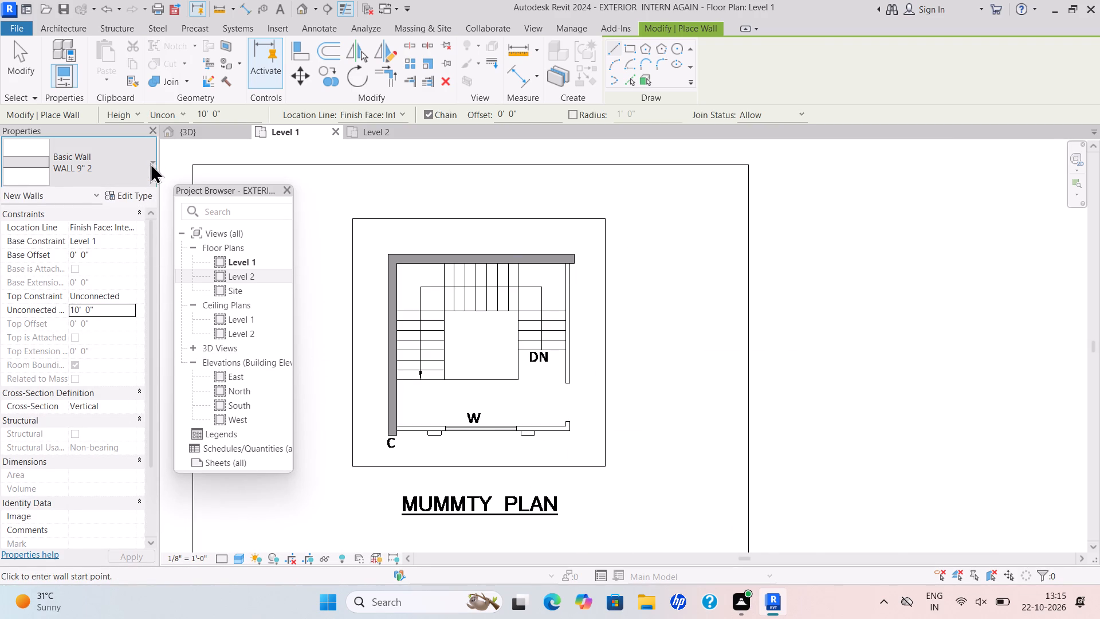
{"action": "left_click", "coordinate": [95, 491]}
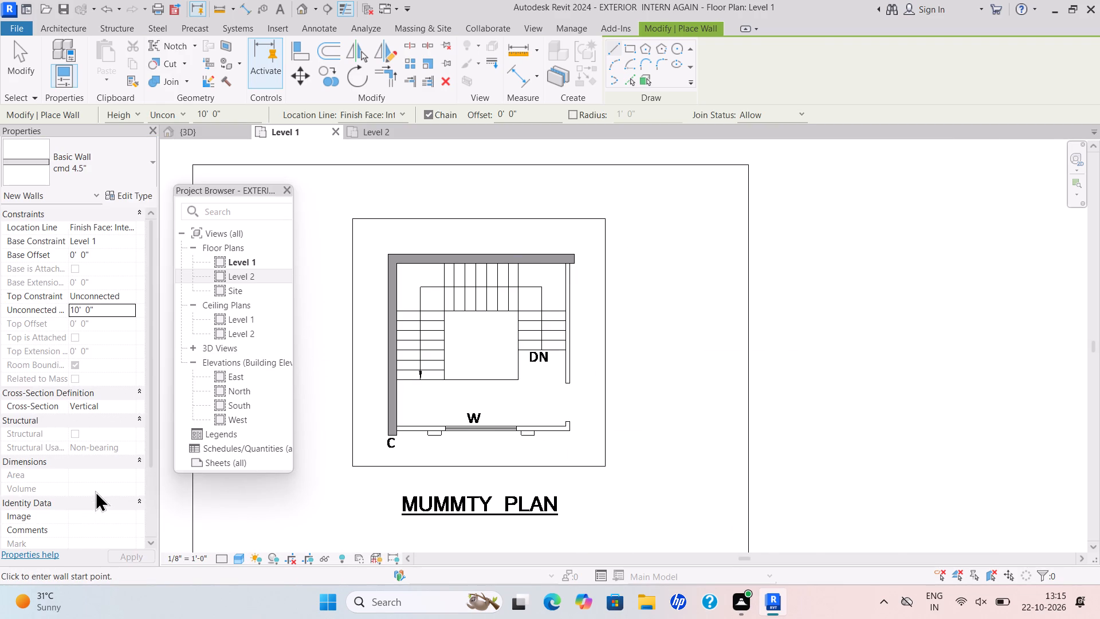
{"action": "left_click", "coordinate": [151, 161]}
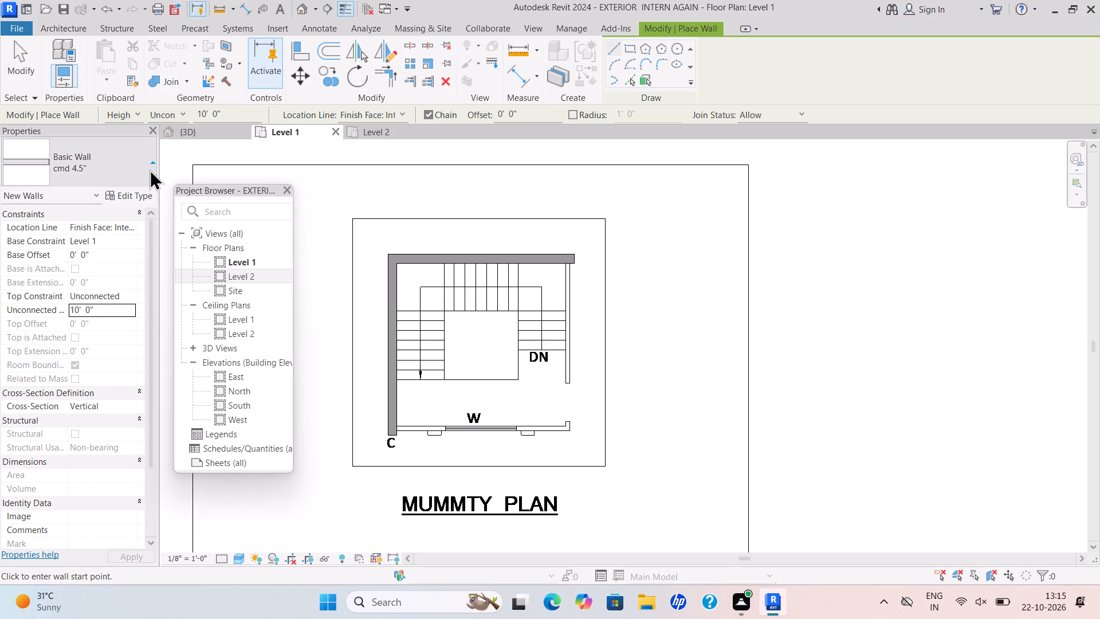
{"action": "scroll", "coordinate": [98, 534], "scroll_direction": "down", "scroll_amount": 6}
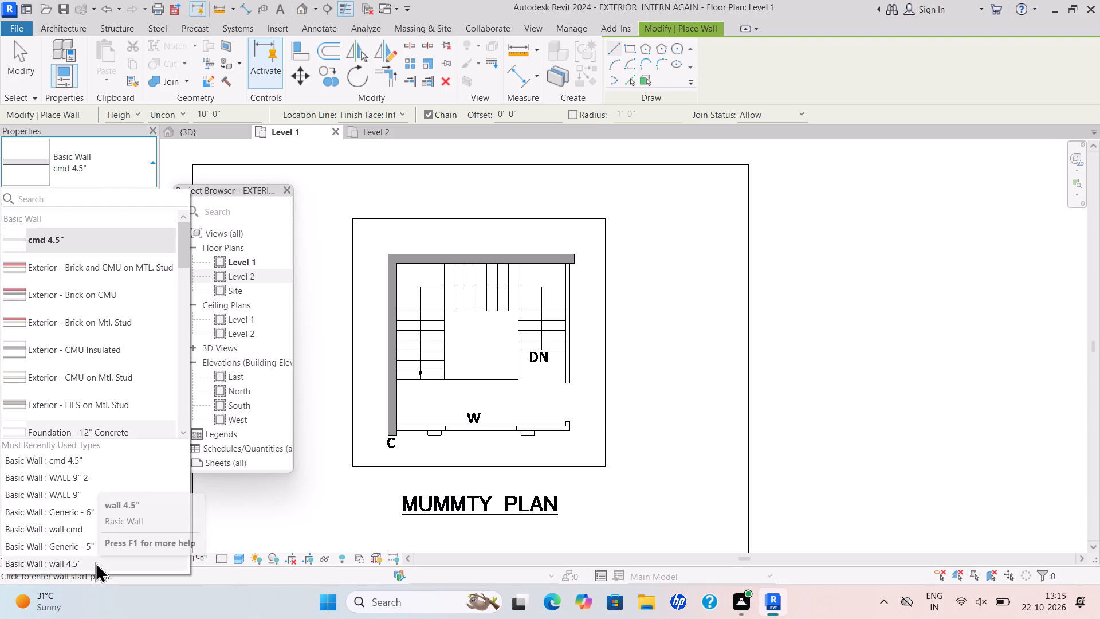
{"action": "left_click", "coordinate": [85, 548]}
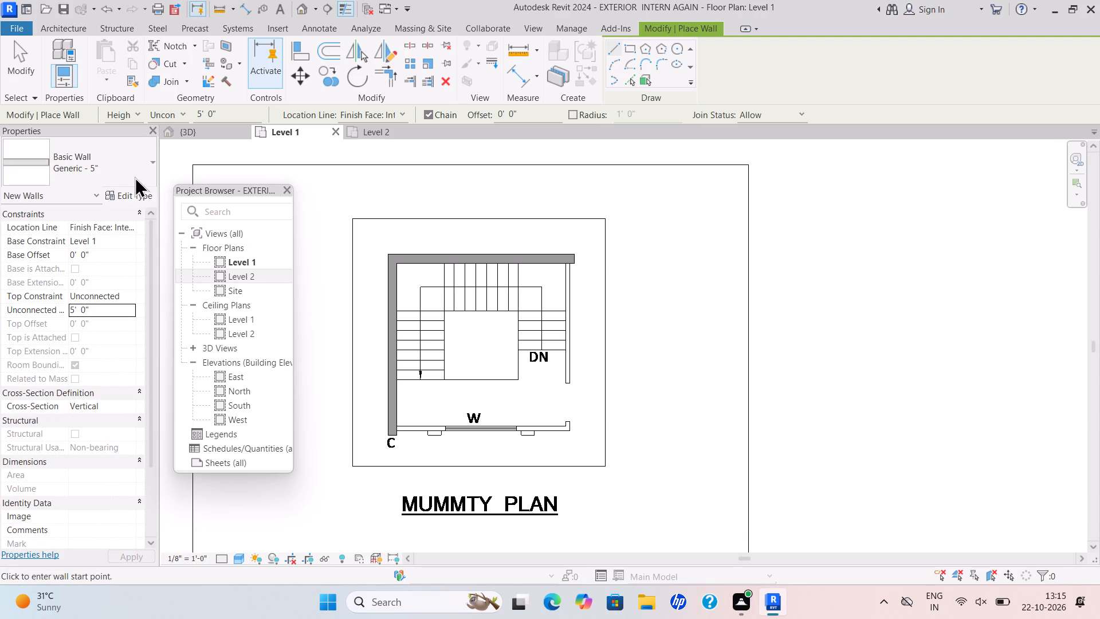
Set the structure layer thickness of the Generic - 5" wall type to 4.5" and apply it.
{"action": "left_click_drag", "start_coordinate": [129, 191], "coordinate": [129, 196]}
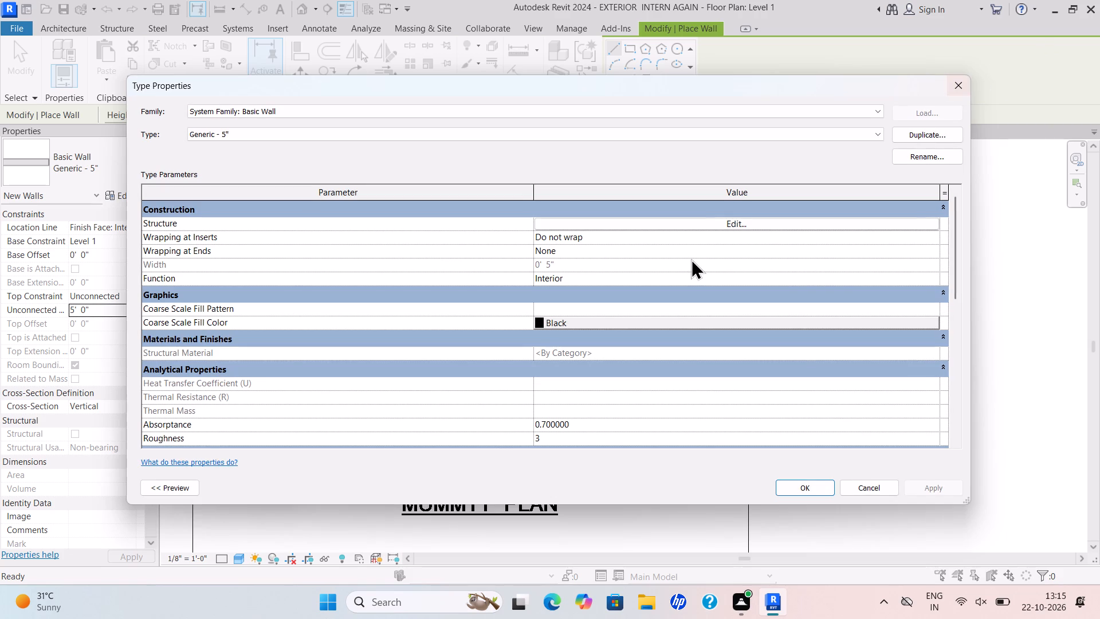
{"action": "left_click", "coordinate": [736, 226]}
{"action": "left_click_drag", "start_coordinate": [526, 220], "coordinate": [509, 231]}
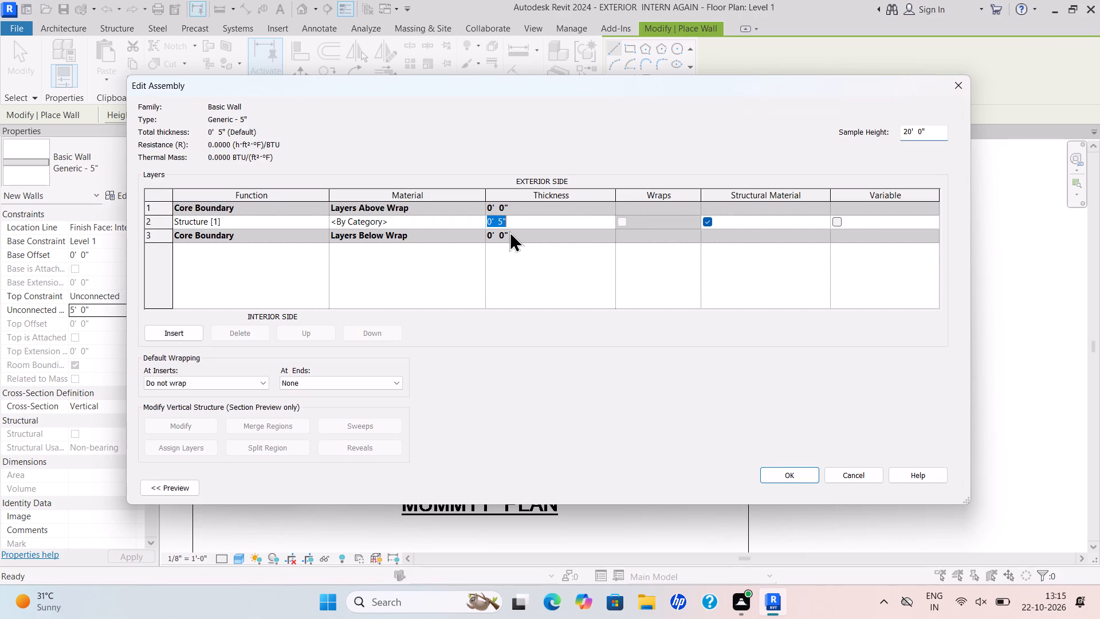
{"action": "key", "text": "BackSpace"}
{"action": "type", "text": "4.5\""}
{"action": "key", "text": "Return"}
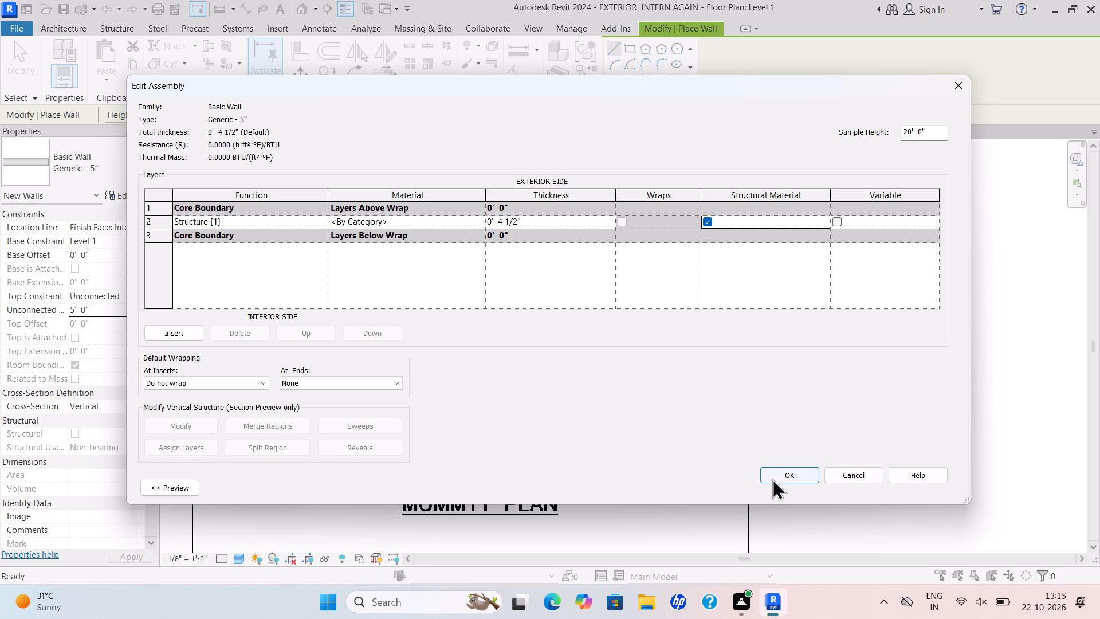
{"action": "left_click", "coordinate": [797, 474]}
{"action": "left_click", "coordinate": [926, 480]}
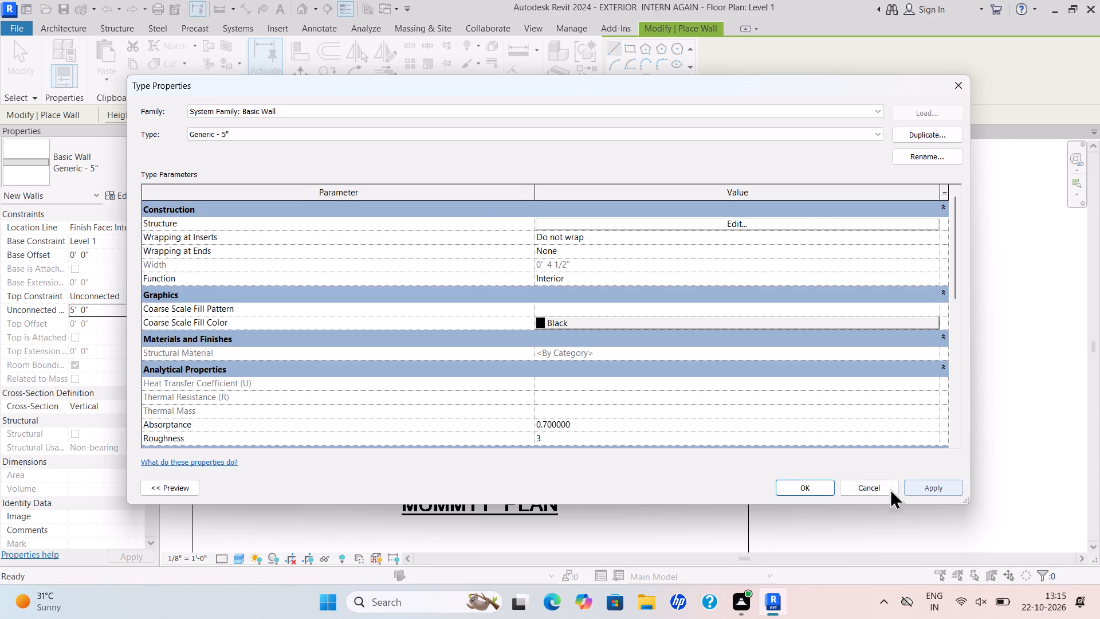
{"action": "left_click", "coordinate": [796, 475]}
{"action": "left_click", "coordinate": [796, 483]}
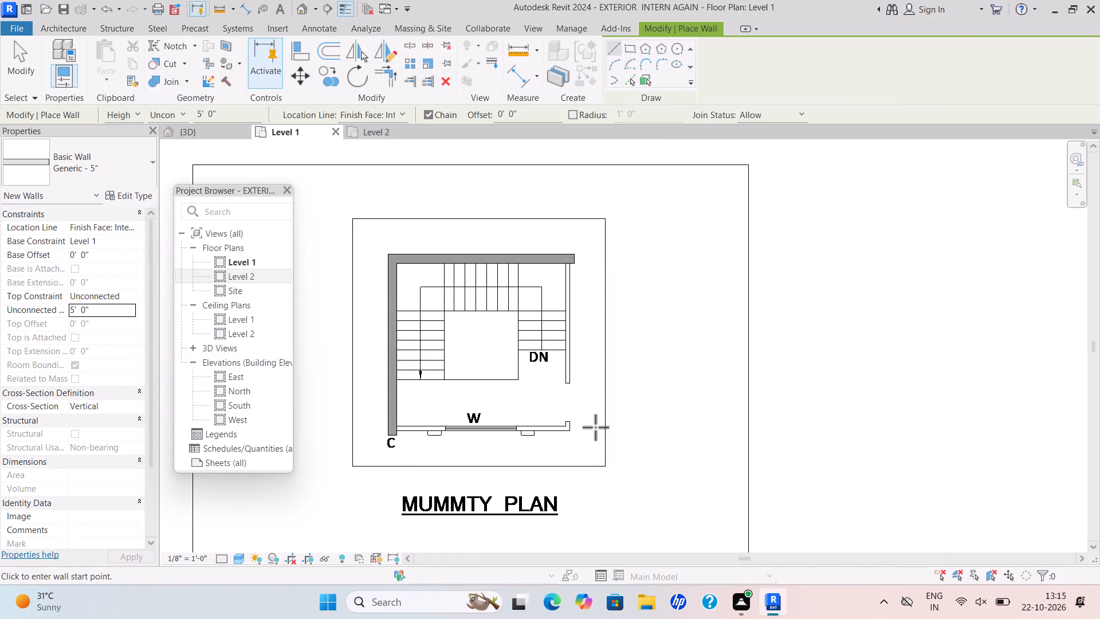
Draw the mummty plan's lower horizontal wall along its outer line from the left wall's inner face to the lower right outer corner.
{"action": "scroll", "coordinate": [402, 457], "scroll_direction": "up", "scroll_amount": 4}
{"action": "scroll", "coordinate": [401, 401], "scroll_direction": "up", "scroll_amount": 10}
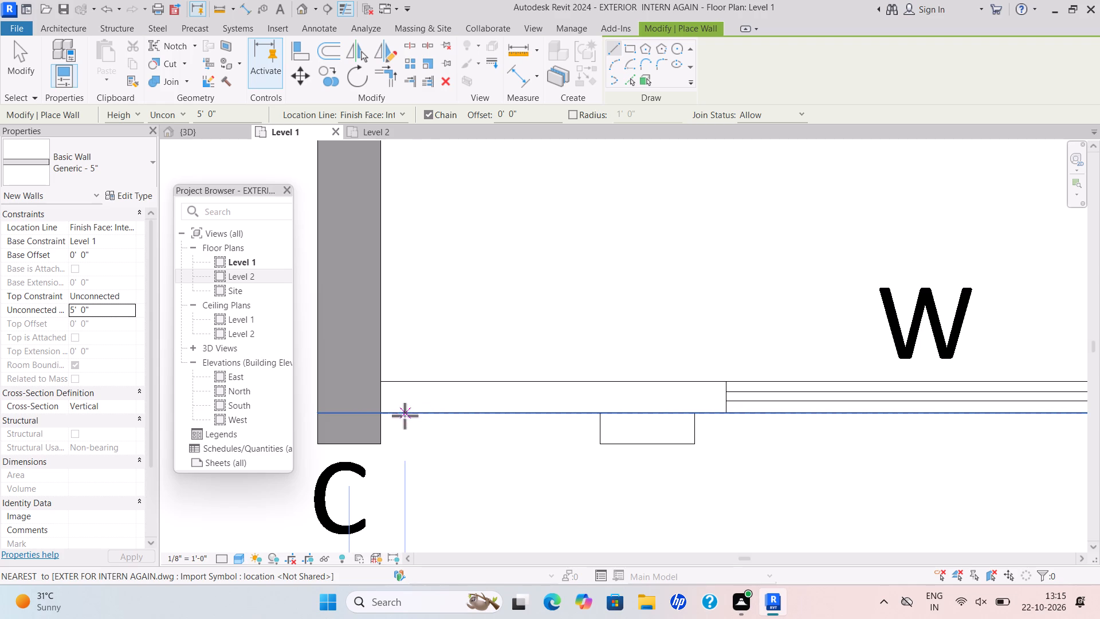
{"action": "left_click", "coordinate": [384, 414]}
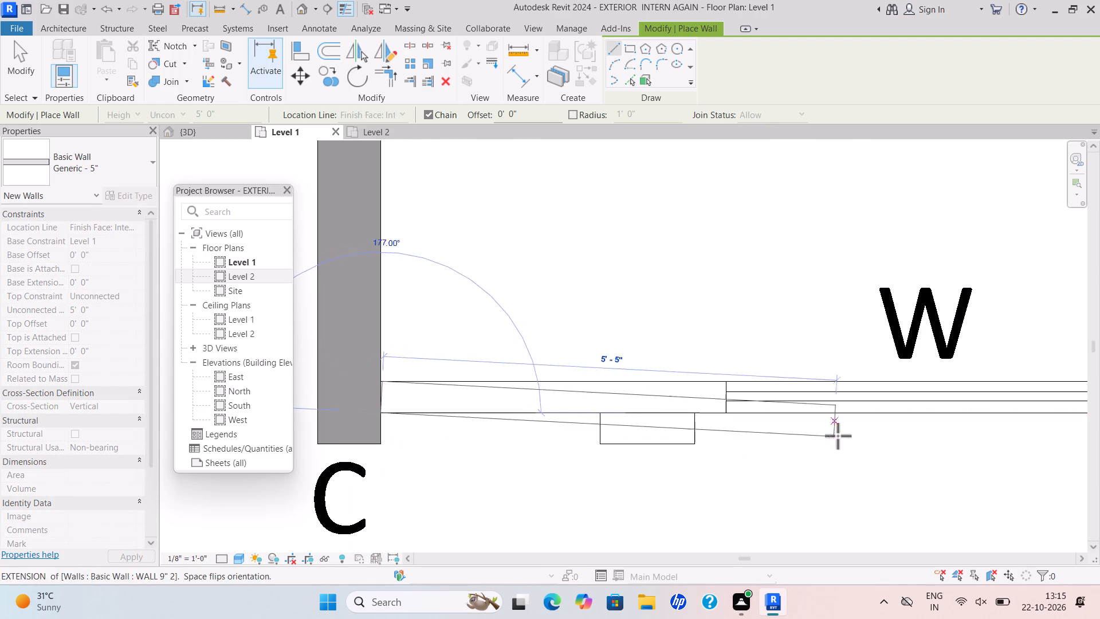
{"action": "scroll", "coordinate": [933, 403], "scroll_direction": "down", "scroll_amount": 3}
{"action": "middle_click_drag", "start_coordinate": [933, 403], "coordinate": [487, 398]}
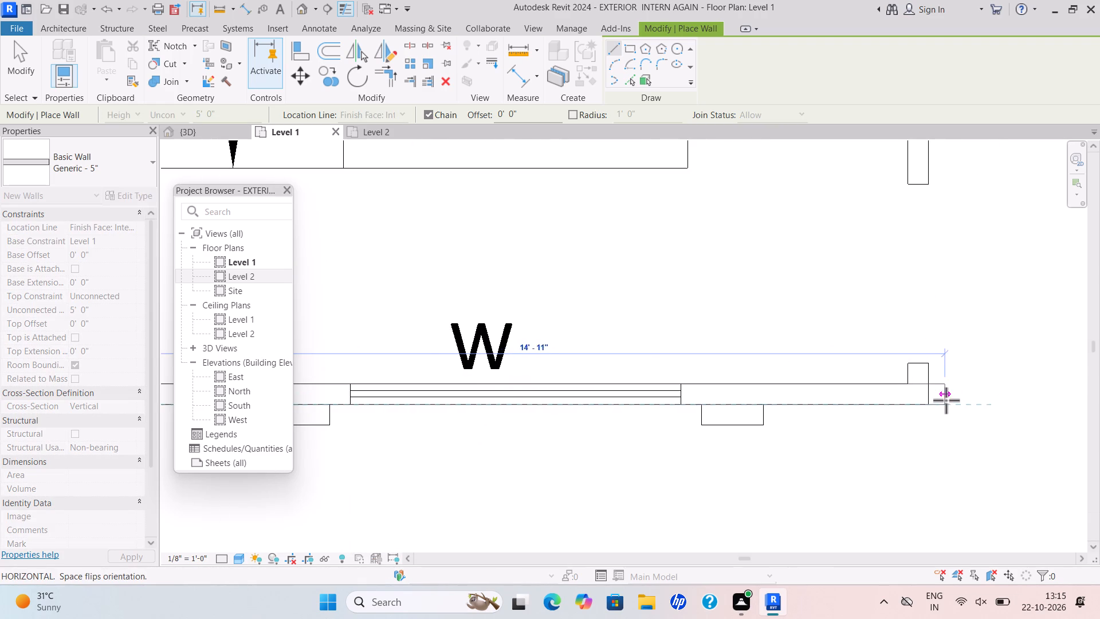
{"action": "scroll", "coordinate": [946, 400], "scroll_direction": "up", "scroll_amount": 5}
{"action": "left_click", "coordinate": [911, 412]}
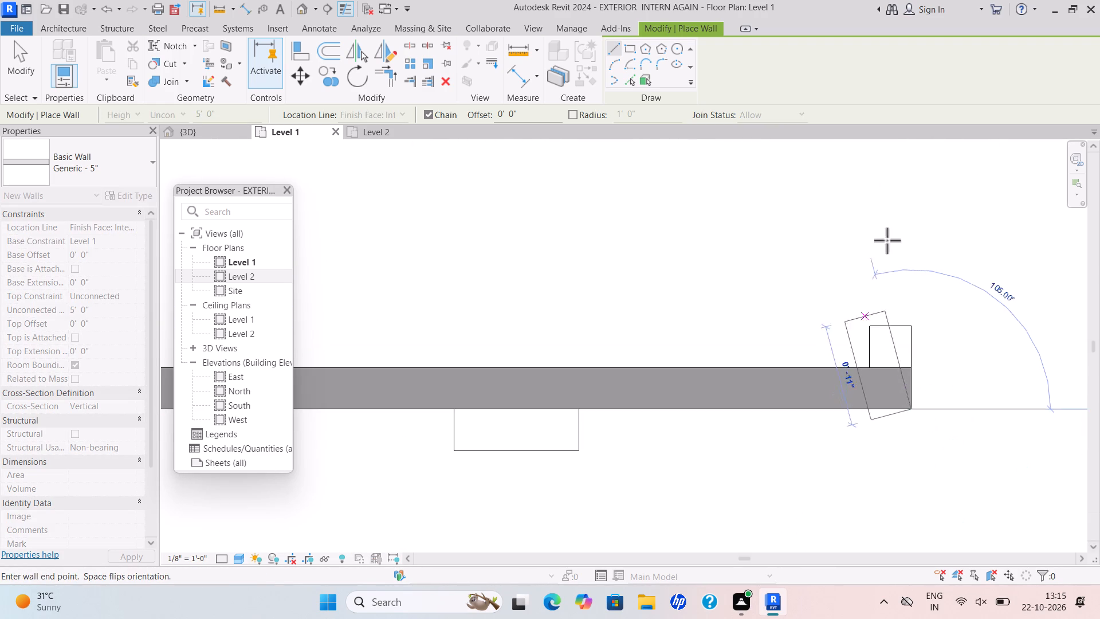
Continue the chain with the mummty plan's right vertical wall up to the upper wall's underside, and end the chain.
{"action": "scroll", "coordinate": [887, 187], "scroll_direction": "down", "scroll_amount": 5}
{"action": "middle_click_drag", "start_coordinate": [889, 197], "coordinate": [919, 466]}
{"action": "scroll", "coordinate": [918, 194], "scroll_direction": "down", "scroll_amount": 3}
{"action": "middle_click_drag", "start_coordinate": [918, 194], "coordinate": [906, 381]}
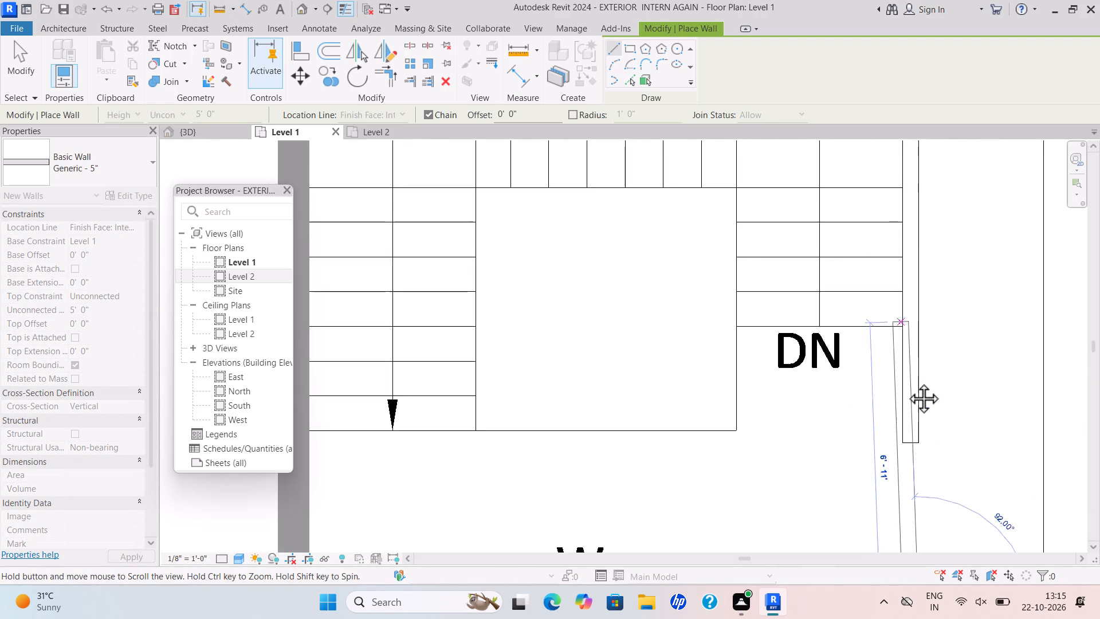
{"action": "scroll", "coordinate": [906, 381], "scroll_direction": "down", "scroll_amount": 1}
{"action": "middle_click_drag", "start_coordinate": [906, 381], "coordinate": [909, 416]}
{"action": "scroll", "coordinate": [919, 189], "scroll_direction": "up", "scroll_amount": 14}
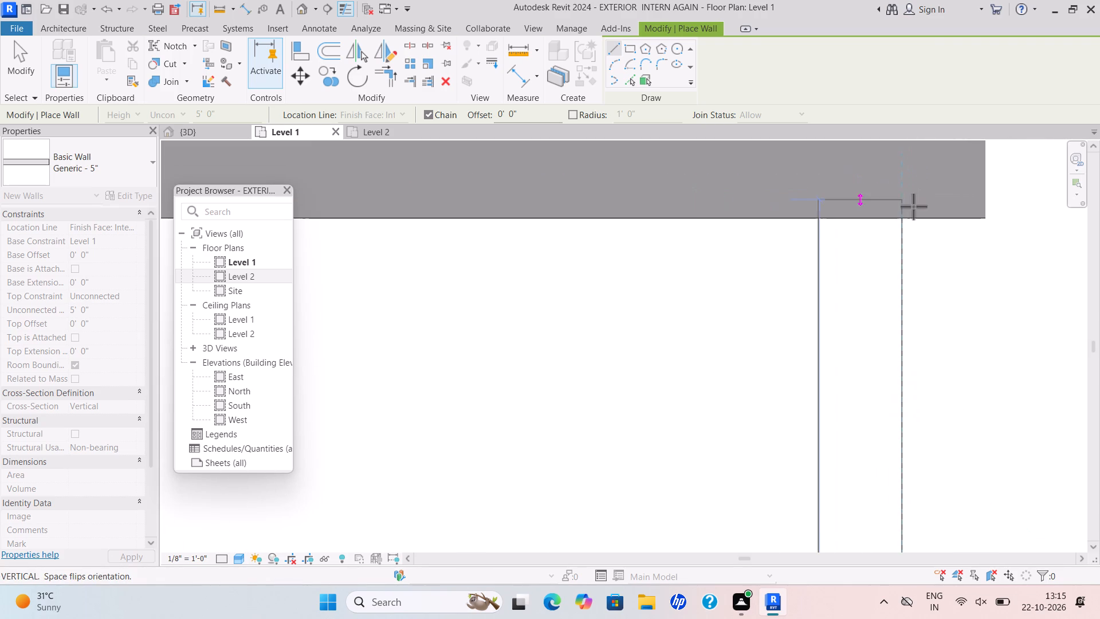
{"action": "left_click", "coordinate": [905, 216]}
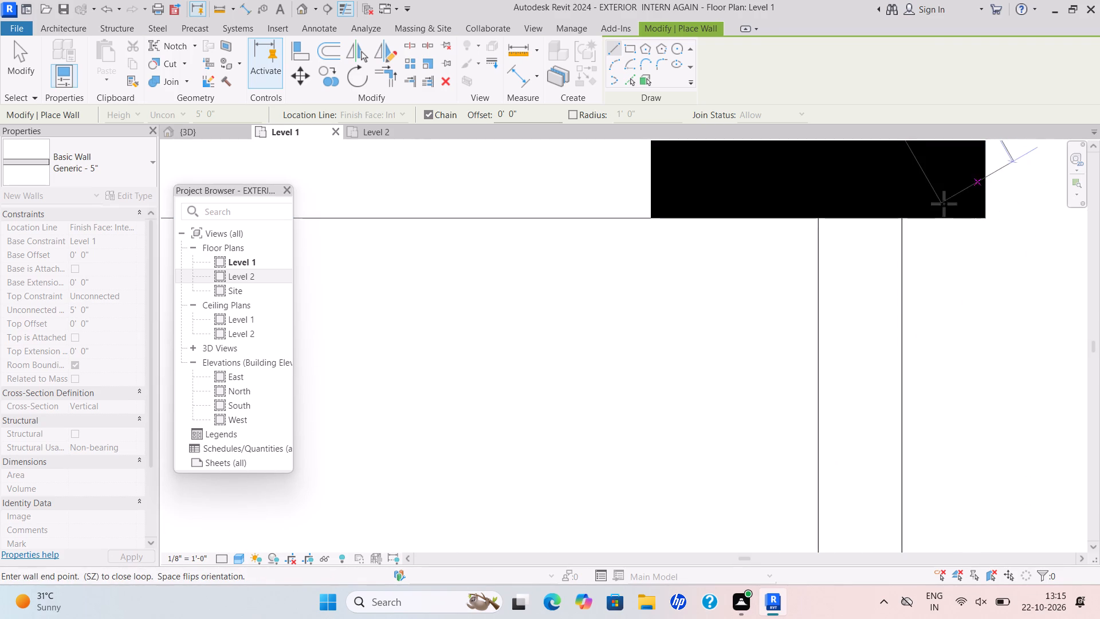
{"action": "key", "text": "Escape"}
{"action": "scroll", "coordinate": [659, 397], "scroll_direction": "down", "scroll_amount": 20}
{"action": "middle_click_drag", "start_coordinate": [647, 402], "coordinate": [649, 312]}
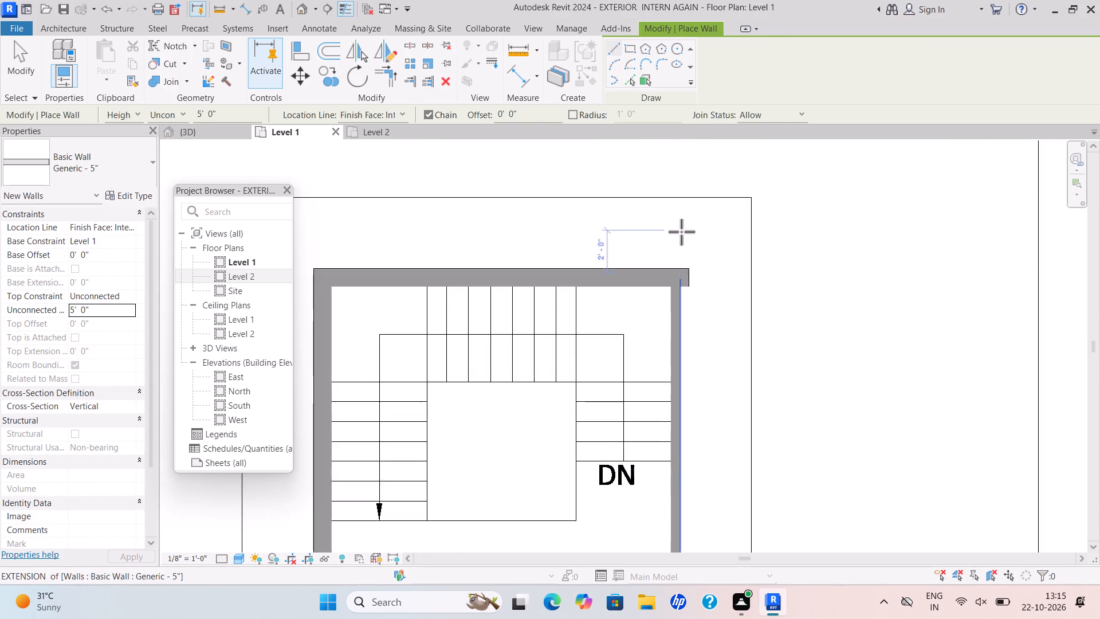
Switch the Level 1 view's visual style to Wireframe.
{"action": "scroll", "coordinate": [681, 232], "scroll_direction": "down", "scroll_amount": 2}
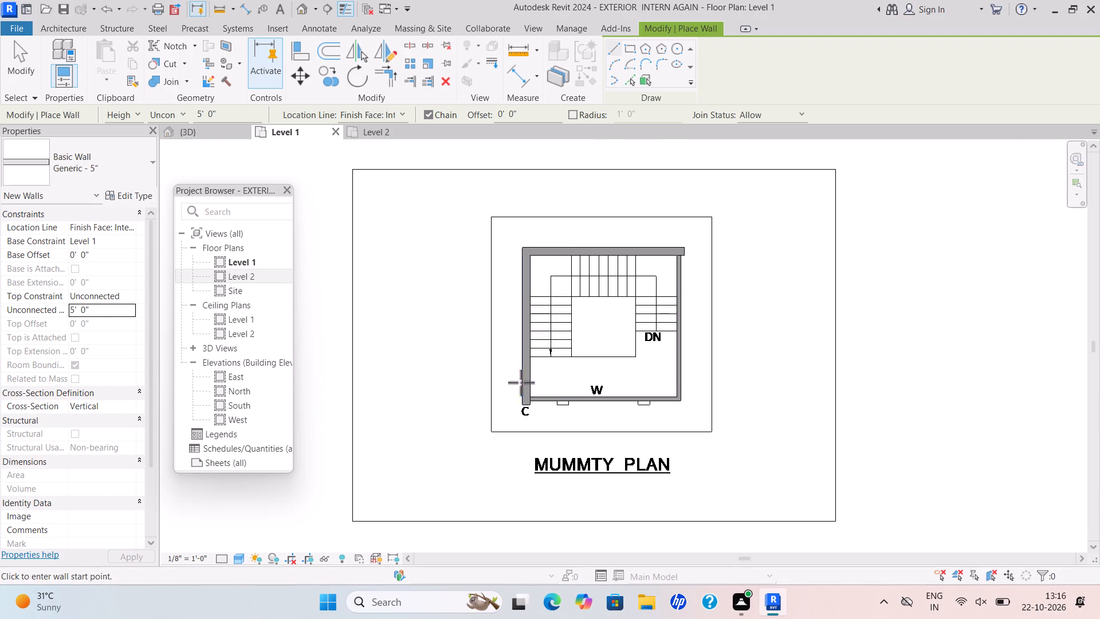
{"action": "scroll", "coordinate": [1097, 222], "scroll_direction": "down", "scroll_amount": 4}
{"action": "middle_click_drag", "start_coordinate": [1042, 258], "coordinate": [948, 304]}
{"action": "left_click", "coordinate": [243, 559]}
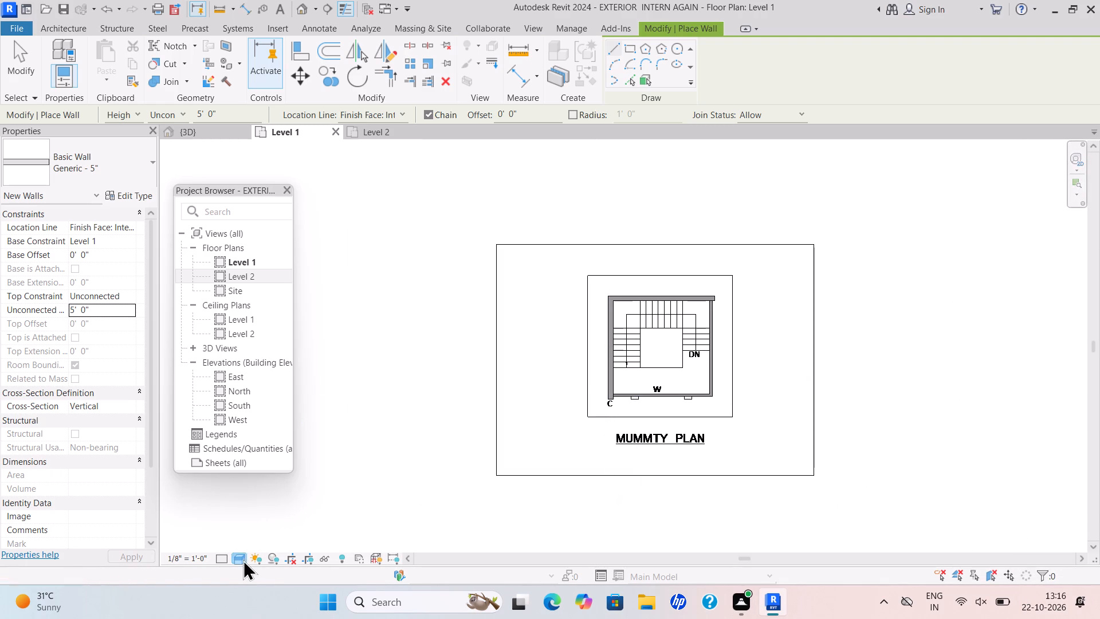
{"action": "left_click", "coordinate": [269, 473]}
Examine the traced ground floor, first floor and mummty plans across Level 1.
{"action": "scroll", "coordinate": [815, 321], "scroll_direction": "up", "scroll_amount": 3}
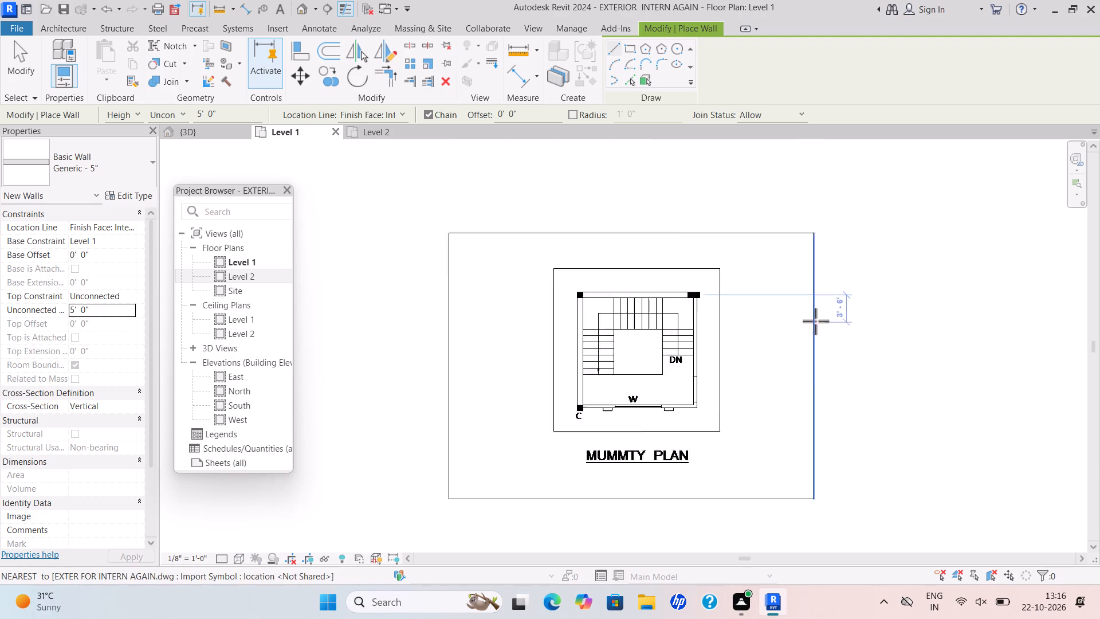
{"action": "scroll", "coordinate": [815, 321], "scroll_direction": "up", "scroll_amount": 2}
{"action": "scroll", "coordinate": [816, 330], "scroll_direction": "down", "scroll_amount": 14}
{"action": "middle_click_drag", "start_coordinate": [822, 343], "coordinate": [583, 394]}
{"action": "scroll", "coordinate": [631, 396], "scroll_direction": "down", "scroll_amount": 2}
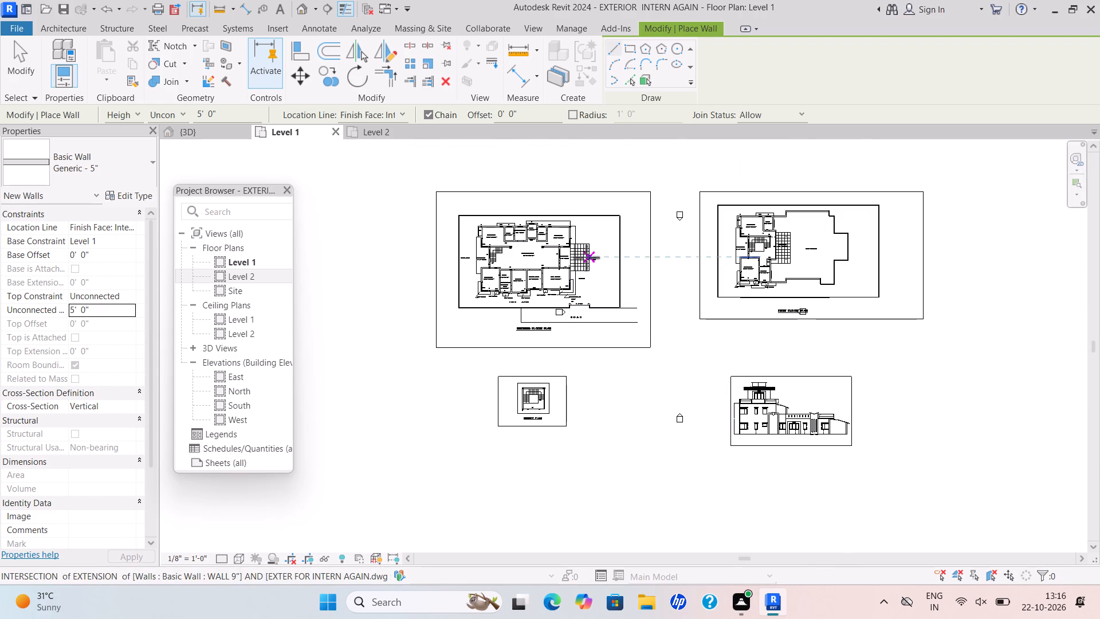
{"action": "scroll", "coordinate": [586, 257], "scroll_direction": "up", "scroll_amount": 2}
{"action": "scroll", "coordinate": [531, 362], "scroll_direction": "up", "scroll_amount": 3}
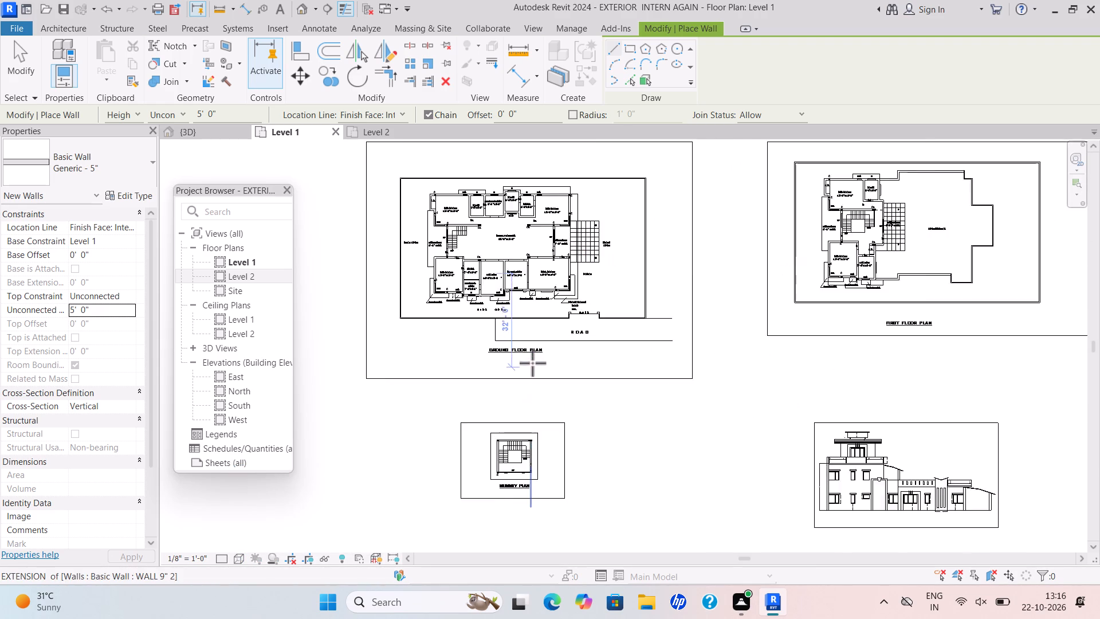
{"action": "scroll", "coordinate": [532, 363], "scroll_direction": "up", "scroll_amount": 1}
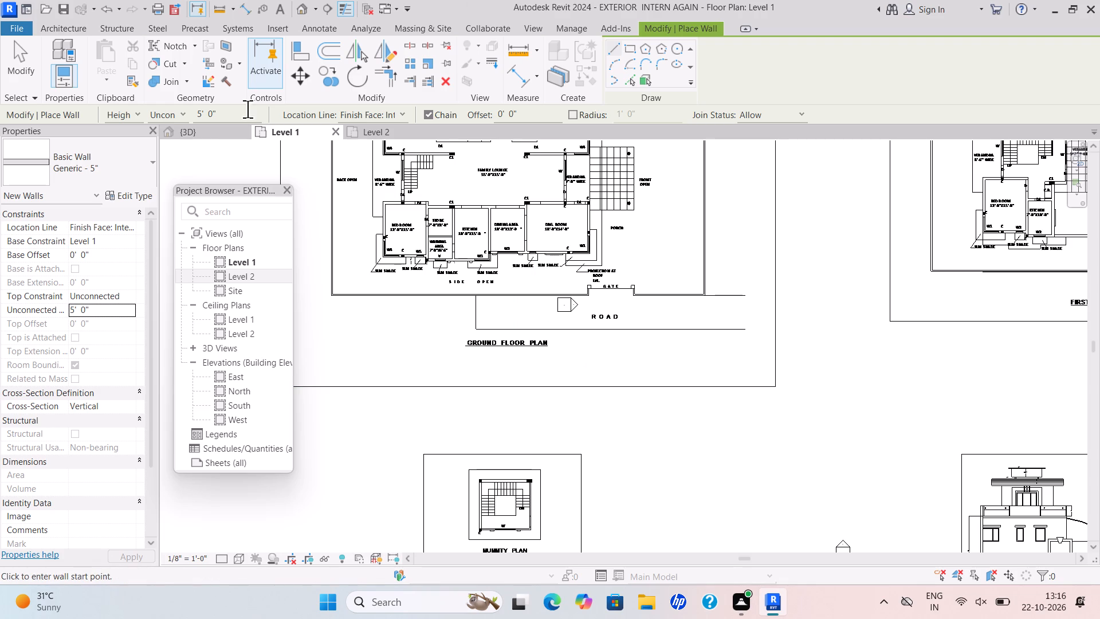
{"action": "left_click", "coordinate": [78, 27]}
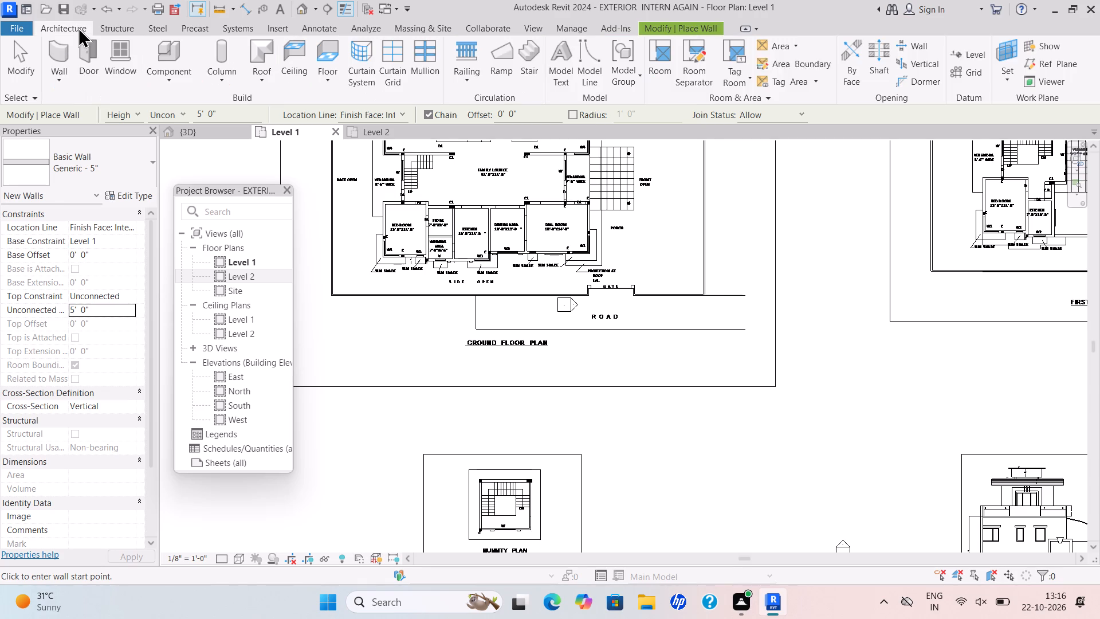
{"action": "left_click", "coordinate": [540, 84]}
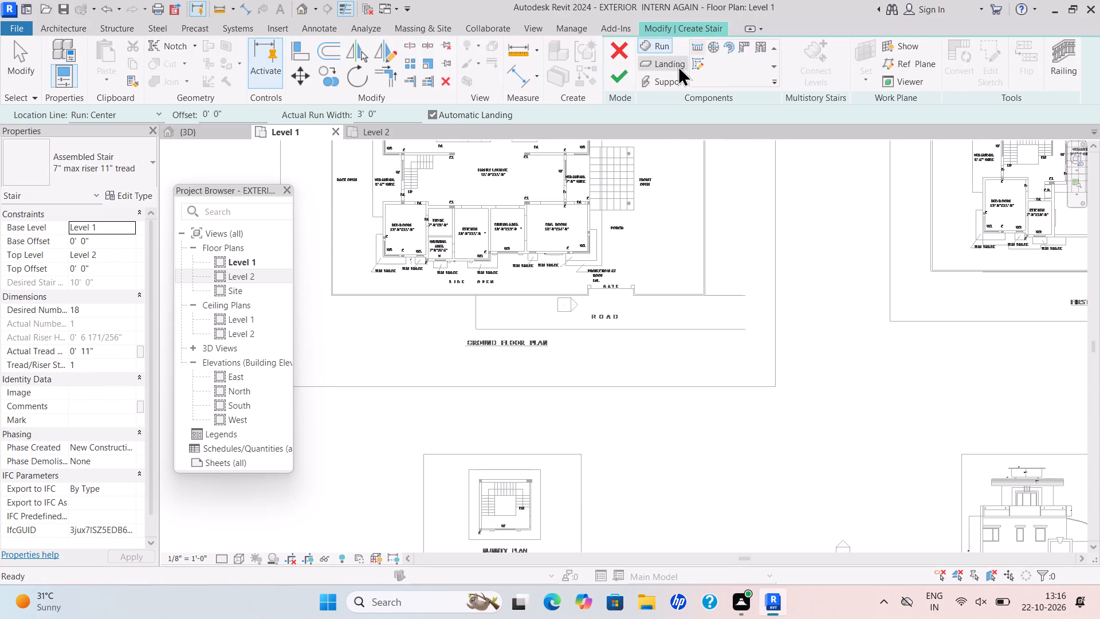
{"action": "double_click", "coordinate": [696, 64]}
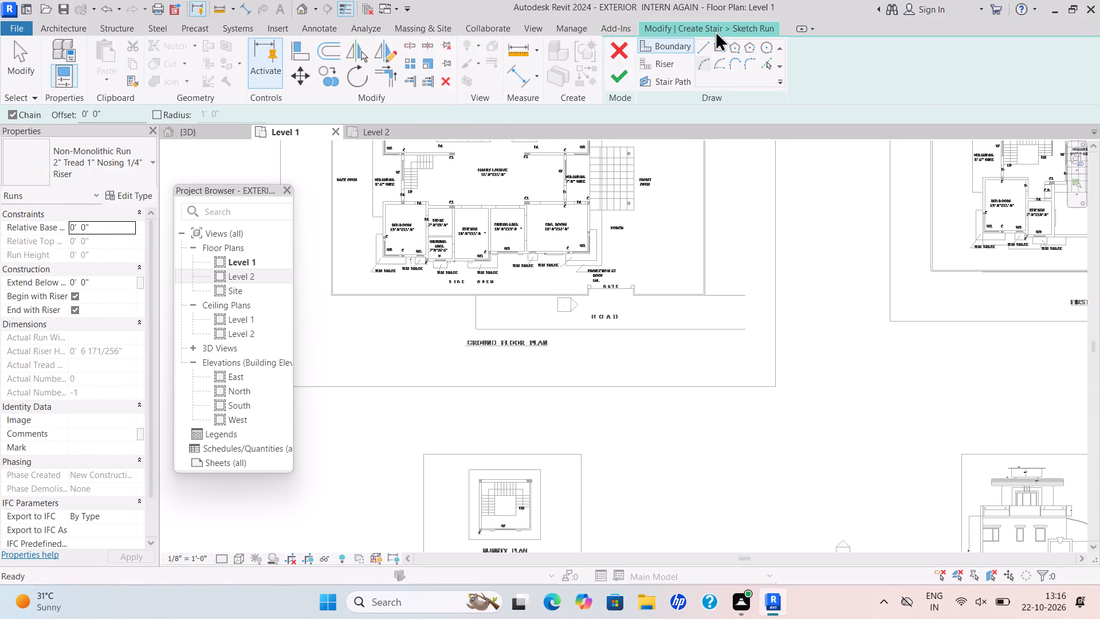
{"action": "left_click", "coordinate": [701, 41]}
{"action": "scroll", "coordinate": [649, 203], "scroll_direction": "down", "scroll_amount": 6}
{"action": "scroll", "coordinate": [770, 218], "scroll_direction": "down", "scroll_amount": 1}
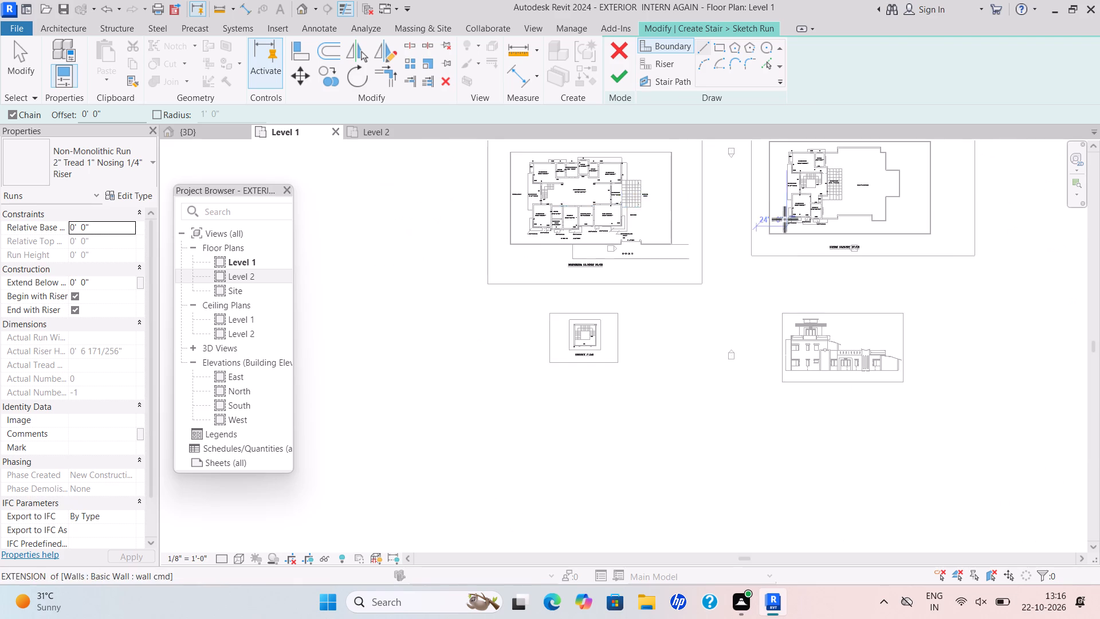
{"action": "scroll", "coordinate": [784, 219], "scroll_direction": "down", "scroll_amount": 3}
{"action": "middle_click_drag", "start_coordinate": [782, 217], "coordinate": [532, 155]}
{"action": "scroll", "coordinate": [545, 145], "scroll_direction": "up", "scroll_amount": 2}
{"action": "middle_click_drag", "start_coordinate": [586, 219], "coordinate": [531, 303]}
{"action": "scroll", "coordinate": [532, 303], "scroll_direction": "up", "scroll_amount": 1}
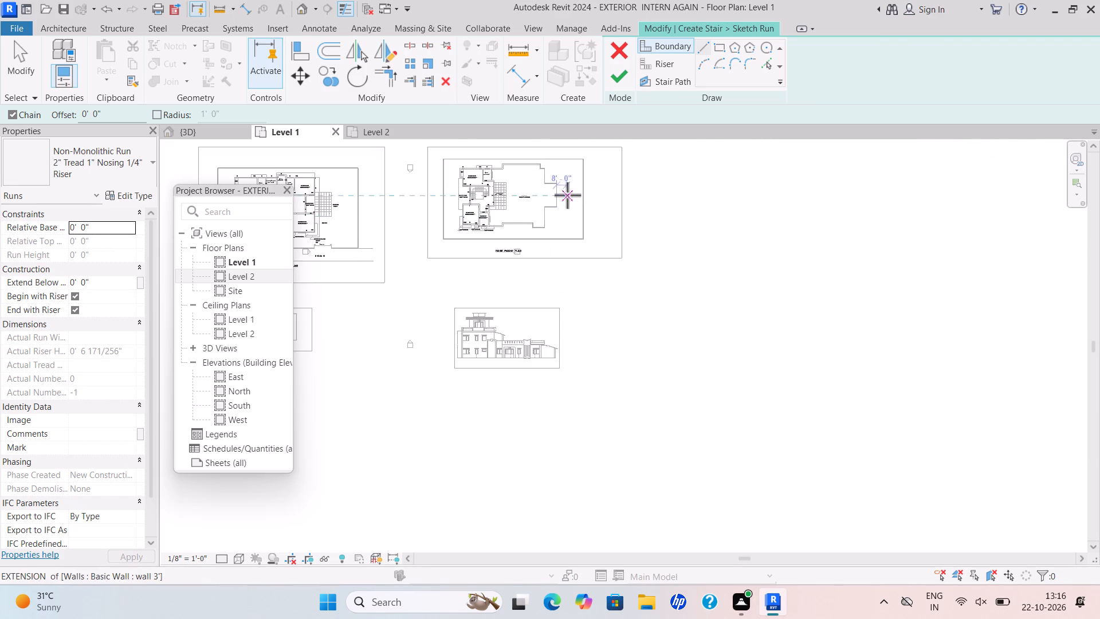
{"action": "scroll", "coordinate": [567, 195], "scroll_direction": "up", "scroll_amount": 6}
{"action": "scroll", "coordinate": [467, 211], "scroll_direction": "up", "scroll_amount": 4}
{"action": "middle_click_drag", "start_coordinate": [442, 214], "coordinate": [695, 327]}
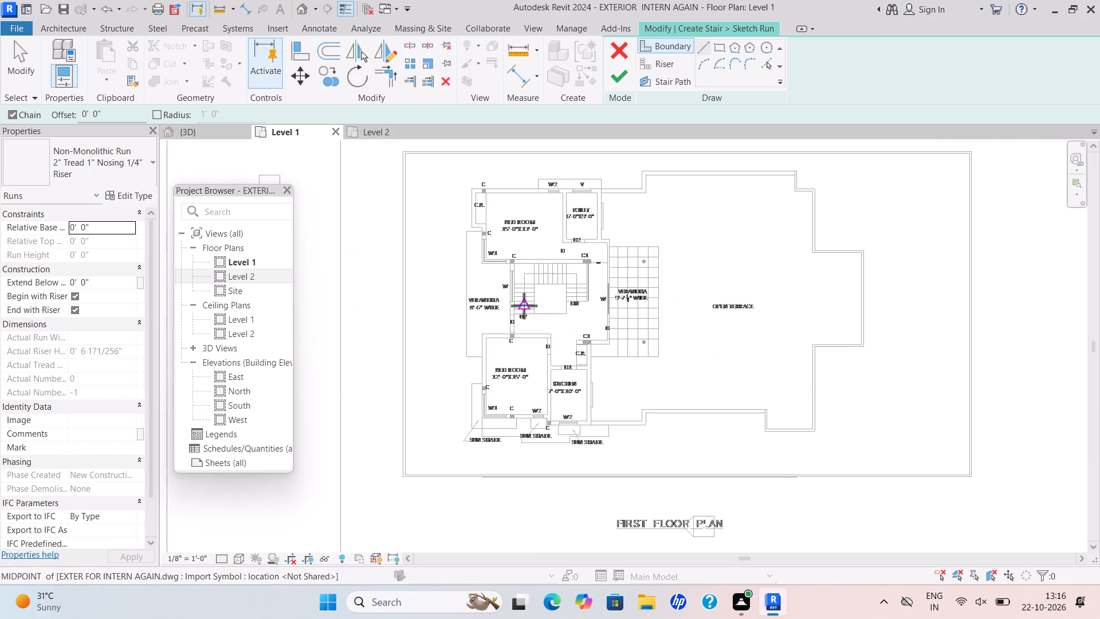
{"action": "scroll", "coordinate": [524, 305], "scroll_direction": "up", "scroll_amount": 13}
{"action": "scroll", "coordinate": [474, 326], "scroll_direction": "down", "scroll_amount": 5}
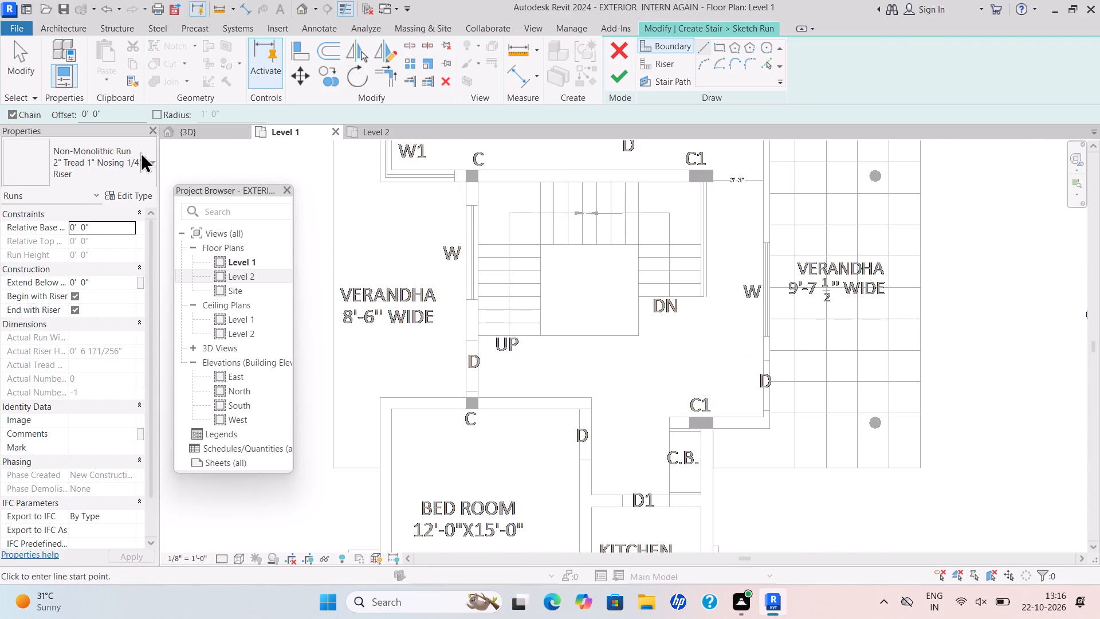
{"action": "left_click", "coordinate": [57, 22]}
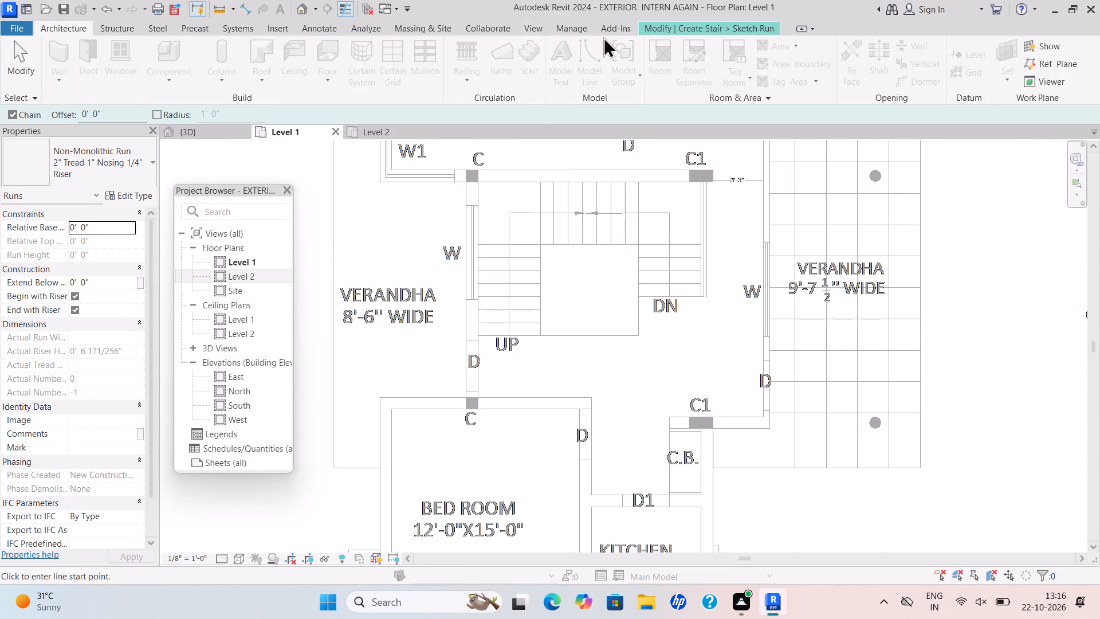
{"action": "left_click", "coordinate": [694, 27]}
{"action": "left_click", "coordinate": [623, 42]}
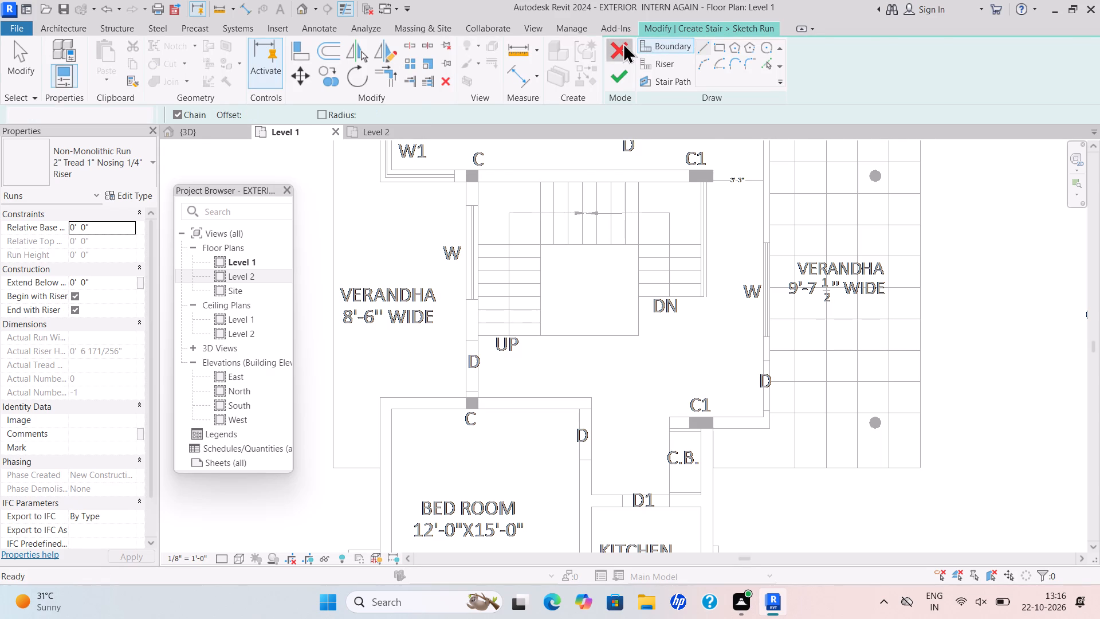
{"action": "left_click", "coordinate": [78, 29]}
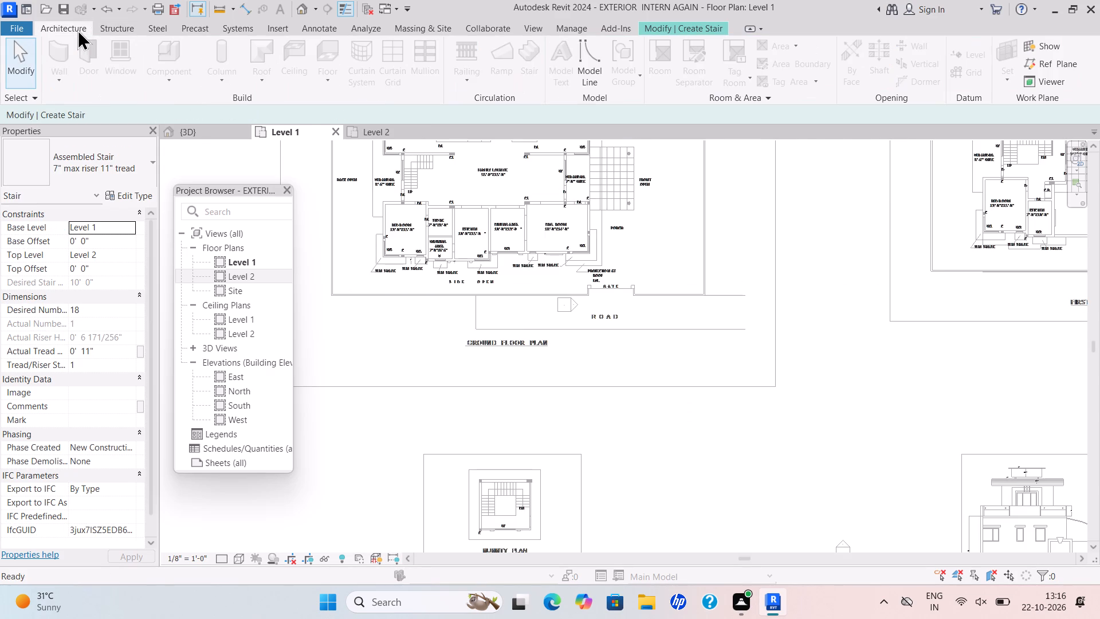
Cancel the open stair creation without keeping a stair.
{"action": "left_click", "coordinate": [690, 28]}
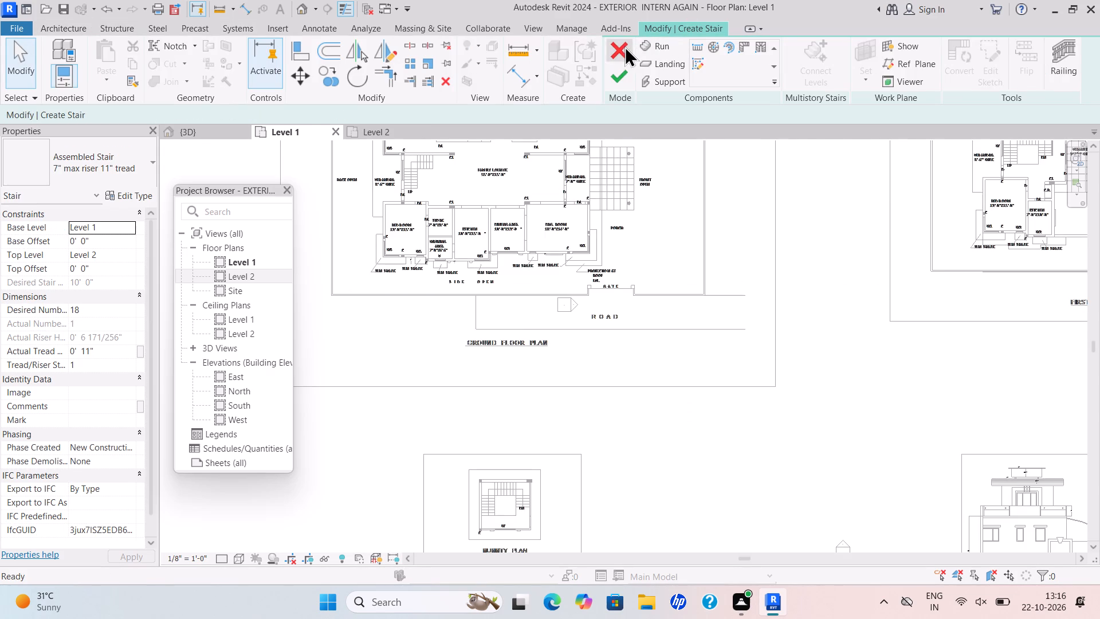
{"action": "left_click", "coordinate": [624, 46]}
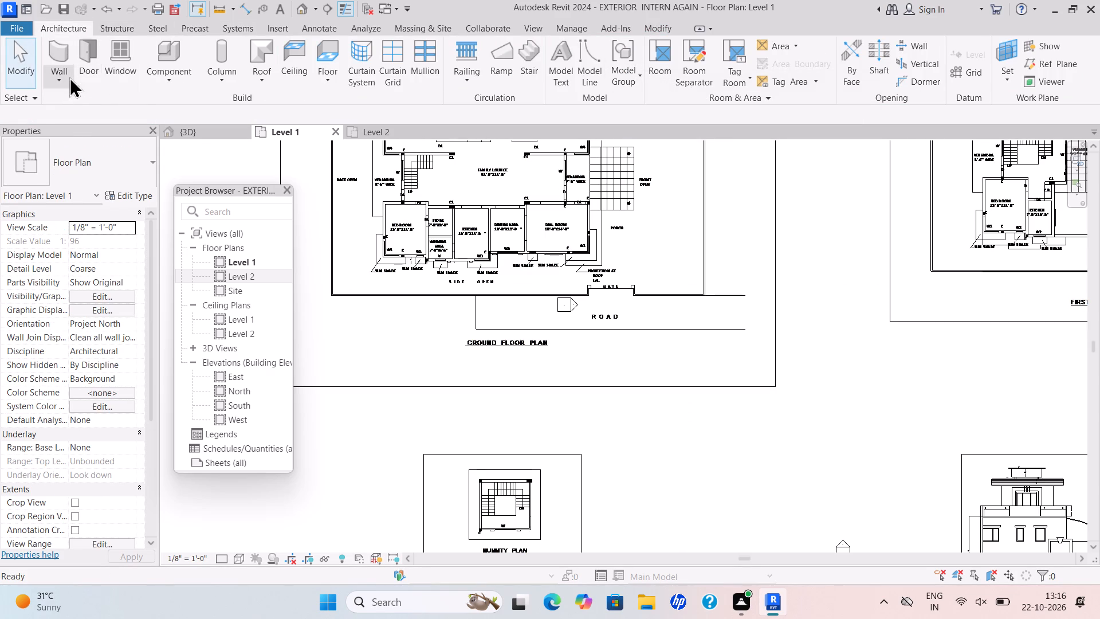
Examine the traced walls in the 3D view, focusing on the mummty plan's walls.
{"action": "left_click", "coordinate": [68, 77]}
{"action": "left_click", "coordinate": [99, 89]}
{"action": "left_click_drag", "start_coordinate": [100, 99], "coordinate": [100, 105]}
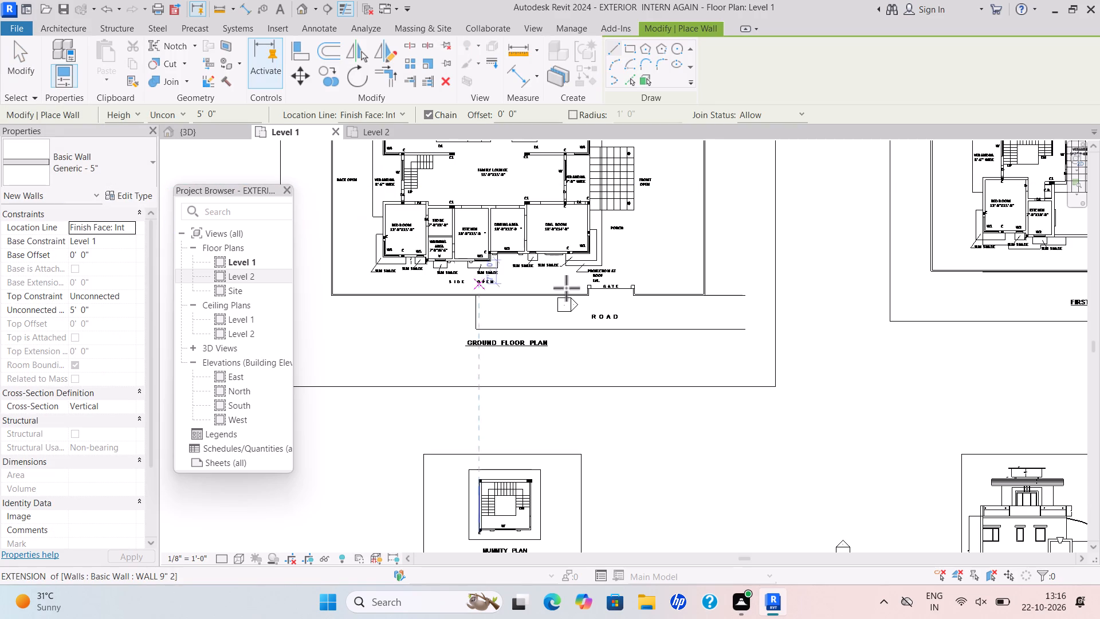
{"action": "left_click", "coordinate": [215, 134]}
{"action": "scroll", "coordinate": [434, 257], "scroll_direction": "down", "scroll_amount": 3}
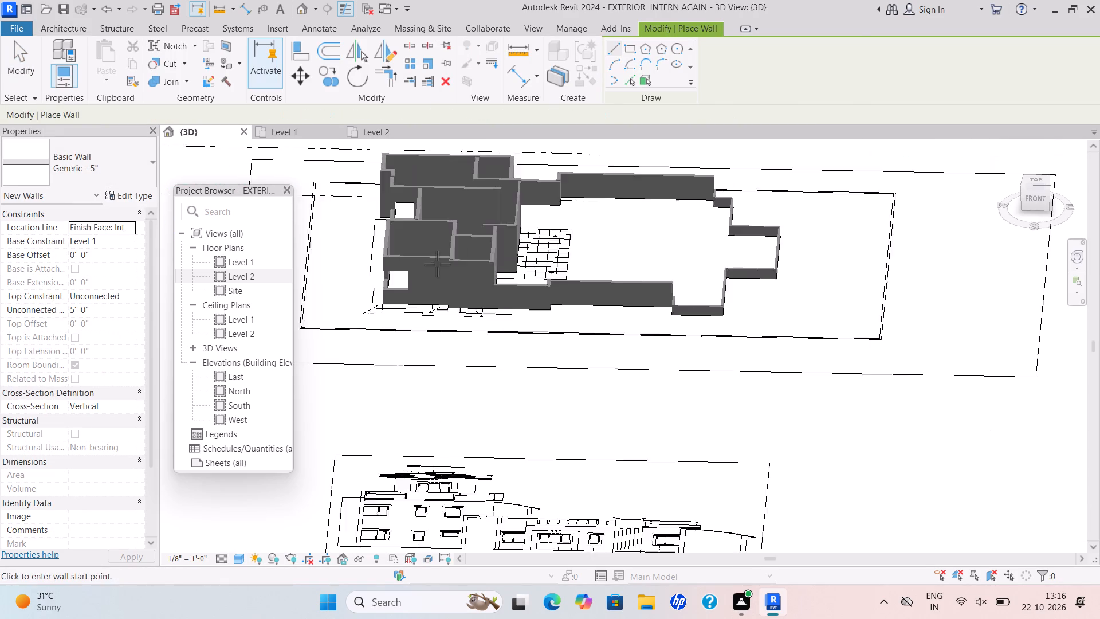
{"action": "scroll", "coordinate": [437, 264], "scroll_direction": "down", "scroll_amount": 10}
{"action": "scroll", "coordinate": [515, 324], "scroll_direction": "down", "scroll_amount": 3}
{"action": "middle_click_drag", "start_coordinate": [516, 332], "coordinate": [630, 339]}
{"action": "scroll", "coordinate": [486, 303], "scroll_direction": "up", "scroll_amount": 8}
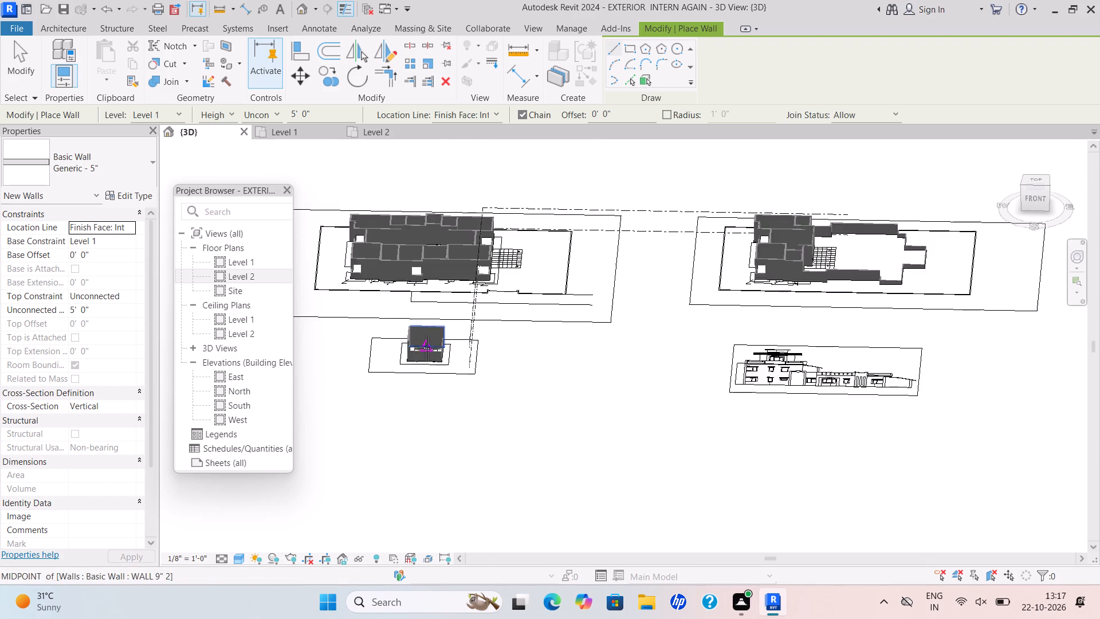
{"action": "scroll", "coordinate": [427, 348], "scroll_direction": "up", "scroll_amount": 10}
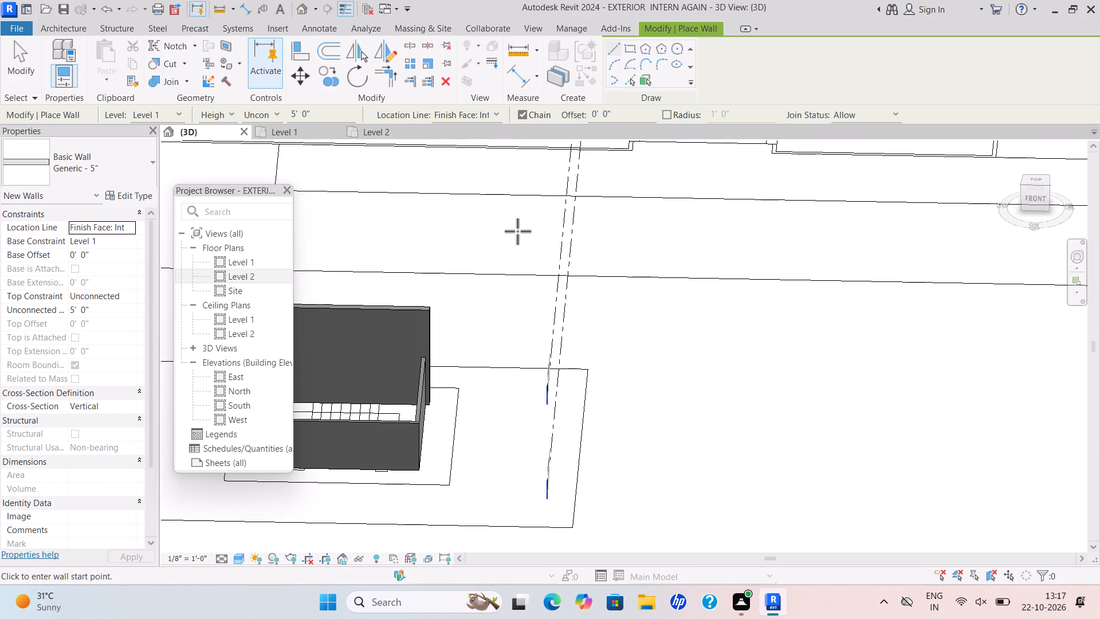
{"action": "key", "text": "Escape"}
{"action": "key", "text": "grave"}
{"action": "key", "text": "Escape"}
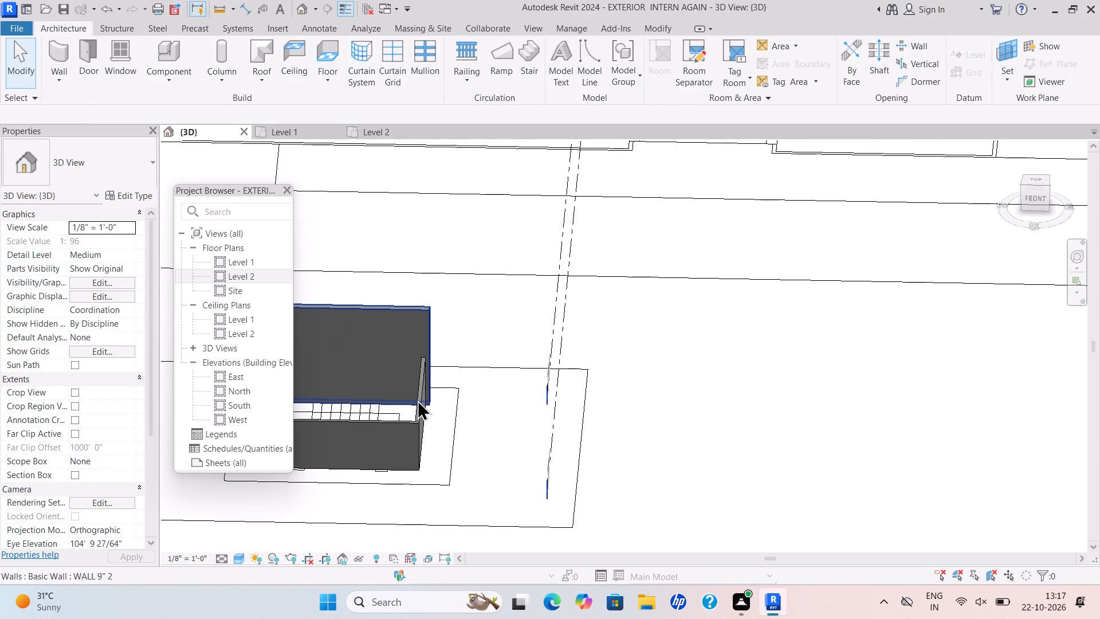
Try flipping the mummty plan's right wall to its other side in the 3D view, and undo the last change.
{"action": "left_click", "coordinate": [417, 399]}
{"action": "key", "text": "Escape"}
{"action": "left_click", "coordinate": [418, 406]}
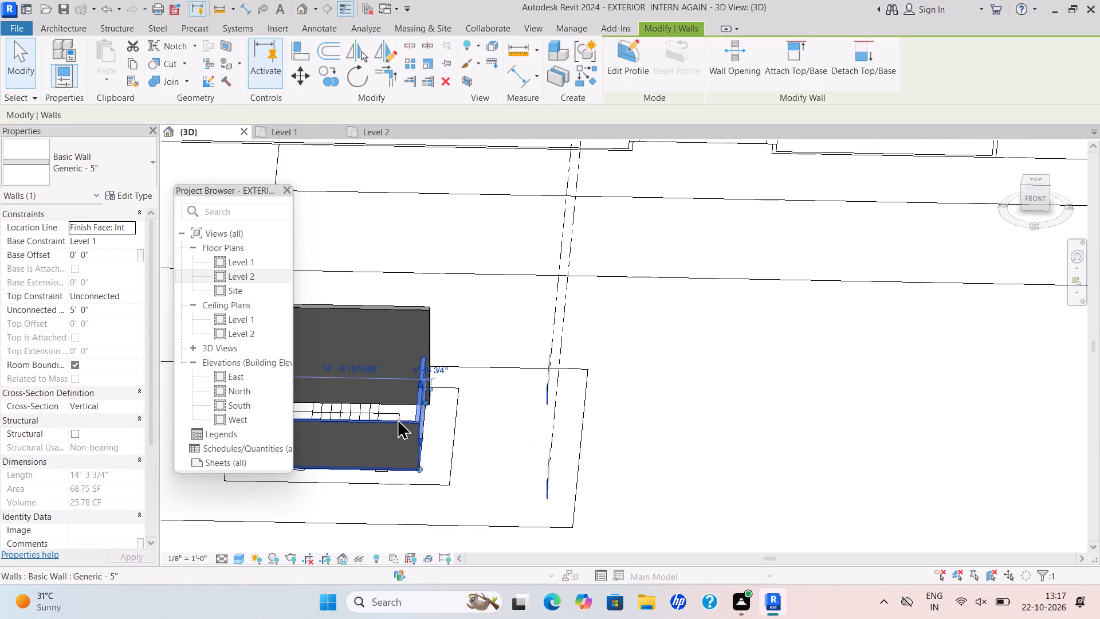
{"action": "key", "text": "space"}
{"action": "key", "text": "space"}
{"action": "key", "text": "space"}
{"action": "key", "text": "space"}
{"action": "key", "text": "space"}
{"action": "key", "text": "space"}
{"action": "key", "text": "space"}
{"action": "key", "text": "space"}
{"action": "key", "text": "space"}
{"action": "key", "text": "space"}
{"action": "key", "text": "space"}
{"action": "key", "text": "space"}
{"action": "key", "text": "space"}
{"action": "key", "text": "space"}
{"action": "key", "text": "space"}
{"action": "key", "text": "space"}
{"action": "key", "text": "space"}
{"action": "key", "text": "space"}
{"action": "key", "text": "space"}
{"action": "key", "text": "space"}
{"action": "left_click", "coordinate": [372, 419]}
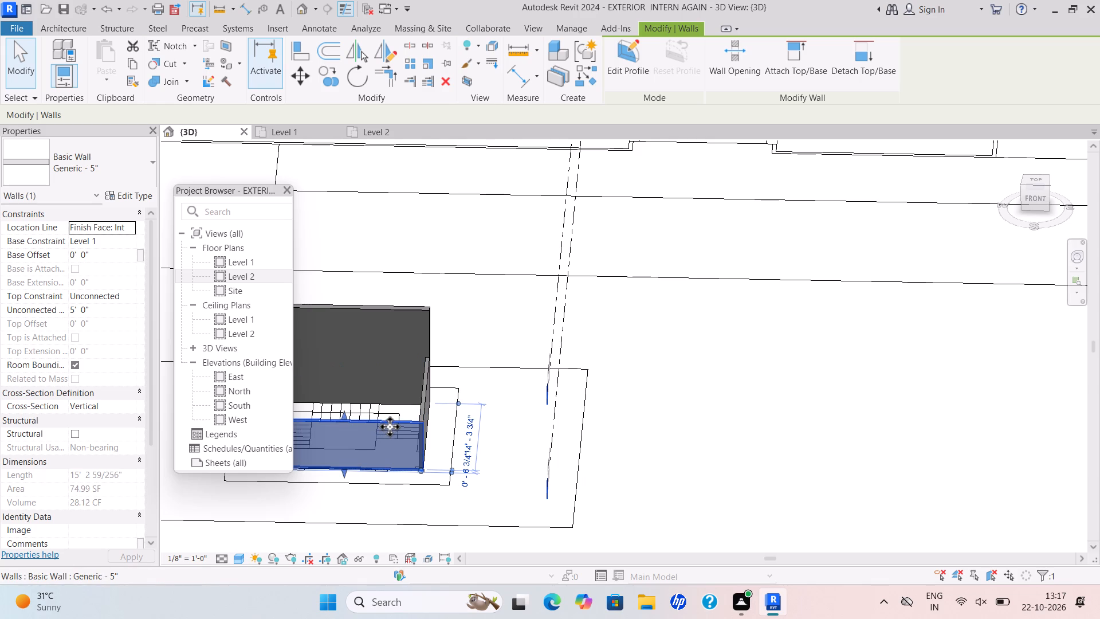
{"action": "key", "text": "ctrl+z"}
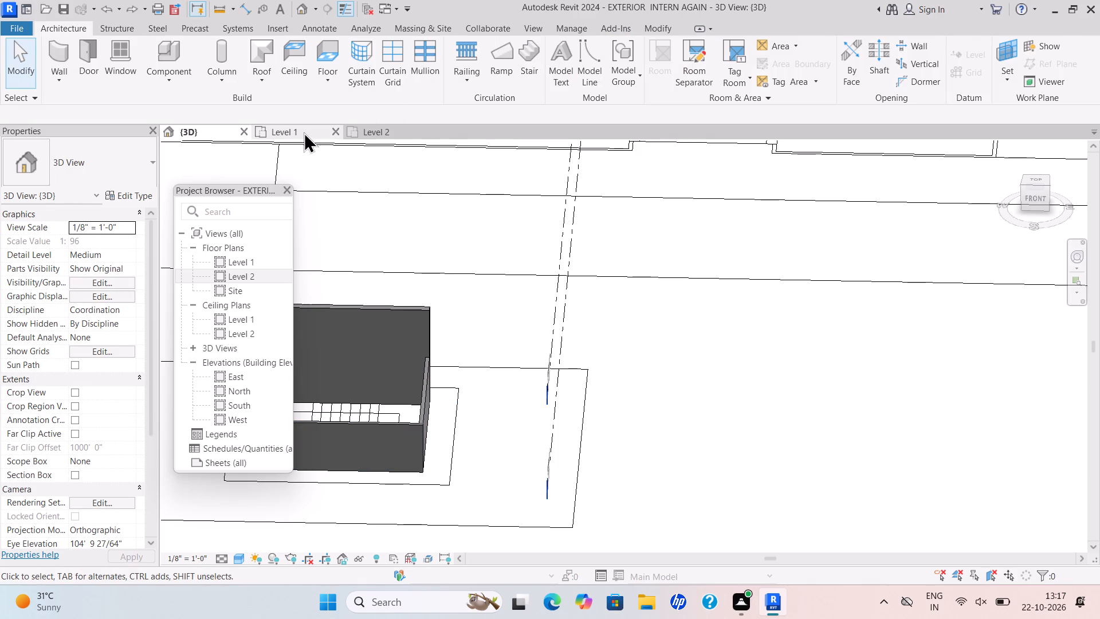
Set the unconnected height of the mummty plan's lower and right Generic - 5" walls to 10' on Level 1.
{"action": "left_click", "coordinate": [302, 131]}
{"action": "scroll", "coordinate": [361, 281], "scroll_direction": "down", "scroll_amount": 4}
{"action": "scroll", "coordinate": [467, 439], "scroll_direction": "up", "scroll_amount": 11}
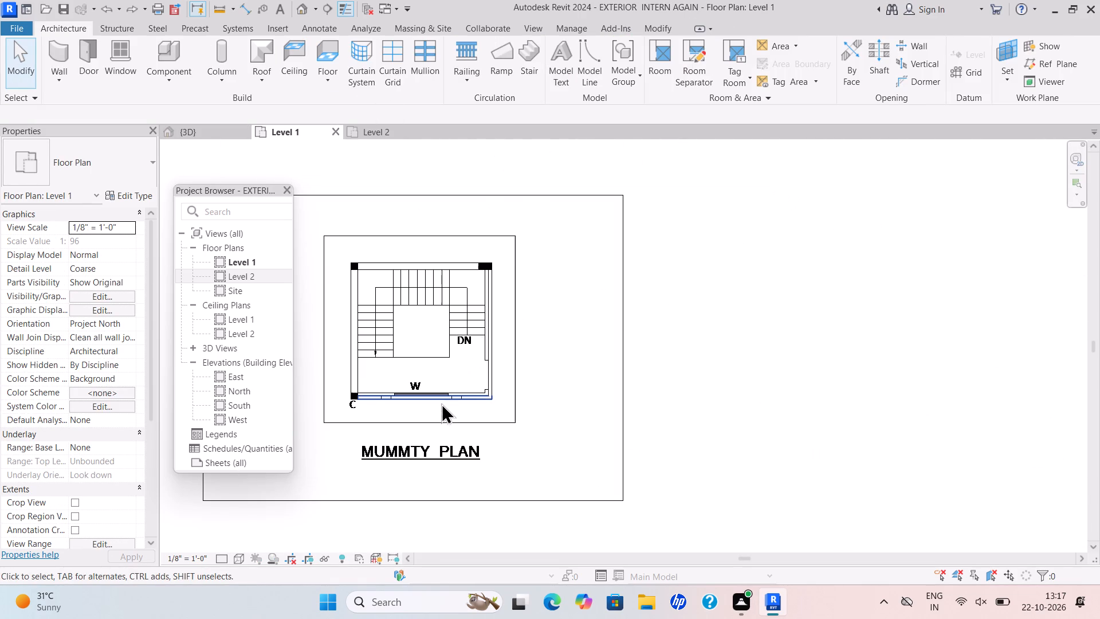
{"action": "left_click", "coordinate": [443, 400]}
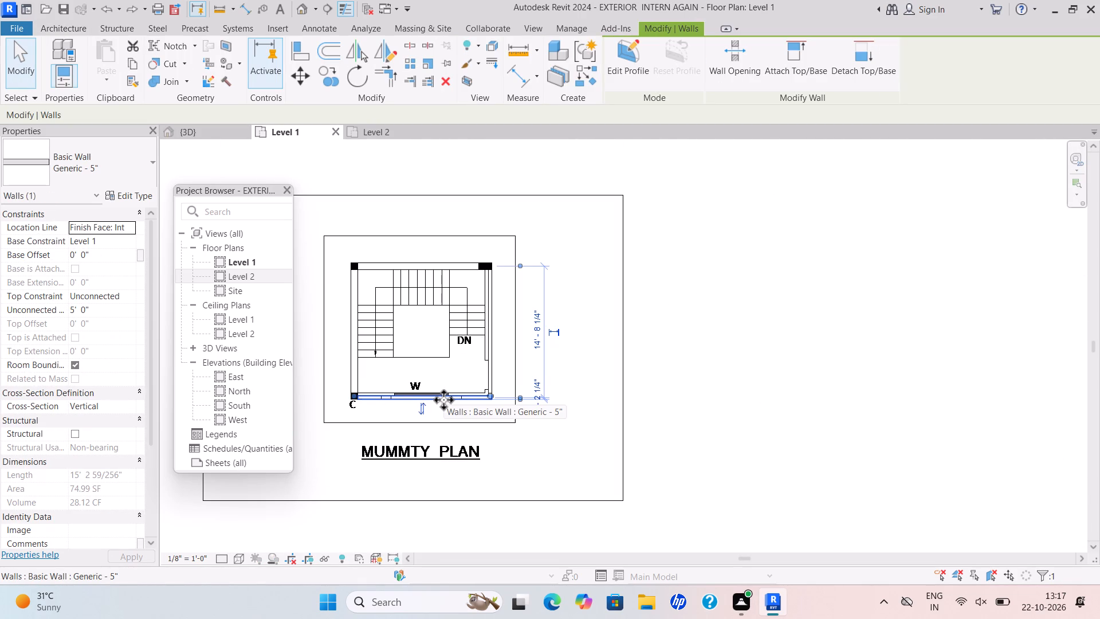
{"action": "left_click", "coordinate": [491, 375], "text": "ctrl"}
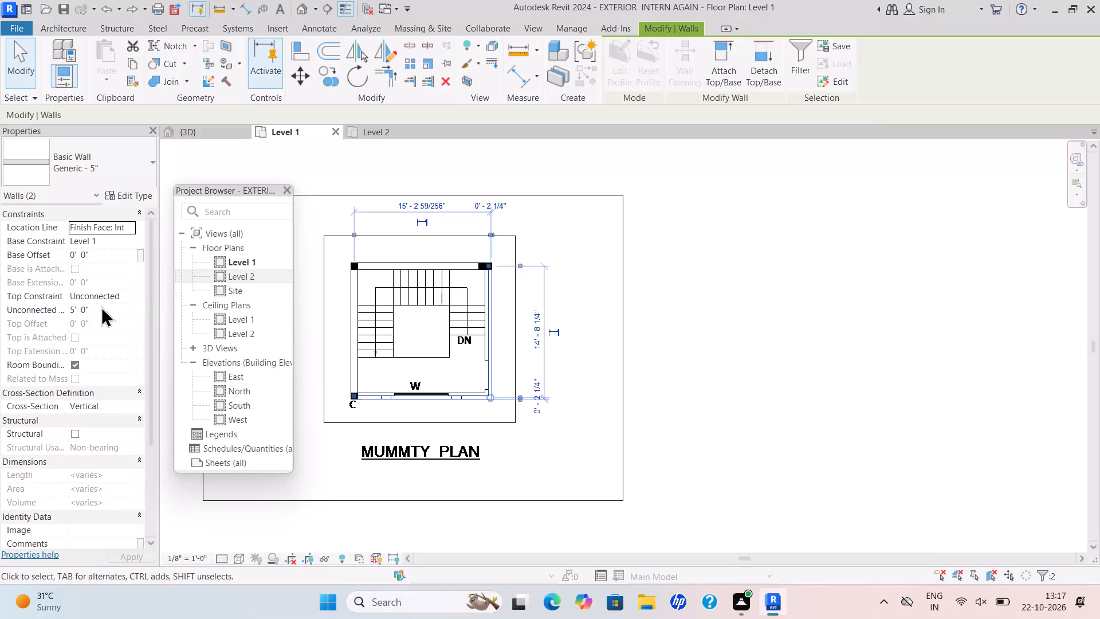
{"action": "left_click_drag", "start_coordinate": [101, 305], "coordinate": [57, 333]}
{"action": "key", "text": "BackSpace"}
{"action": "type", "text": "10'"}
{"action": "key", "text": "Return"}
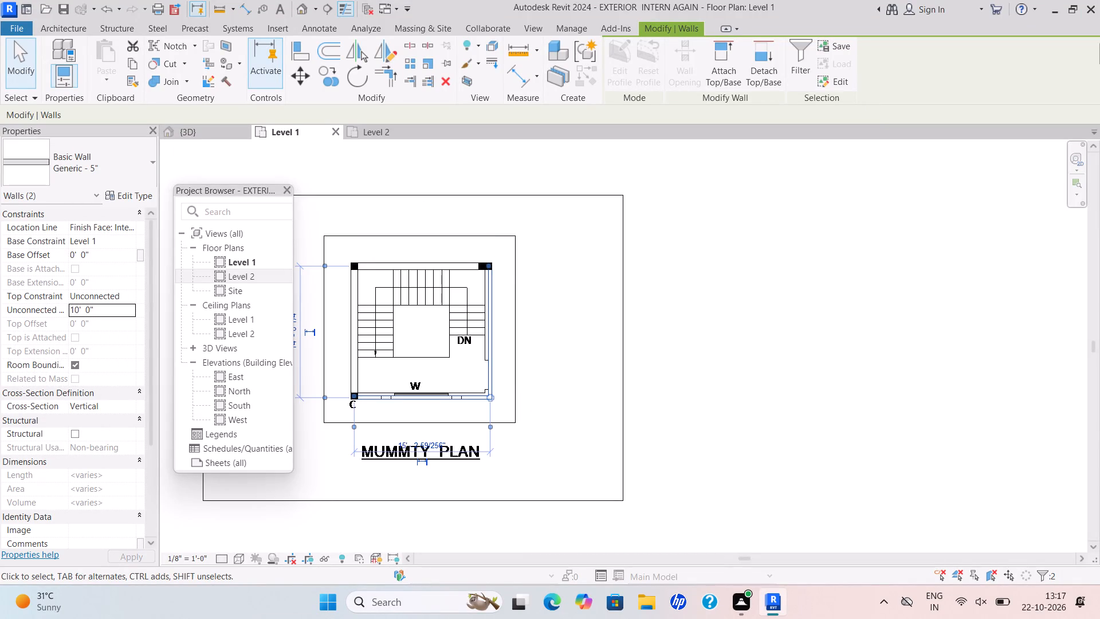
{"action": "key", "text": "Return"}
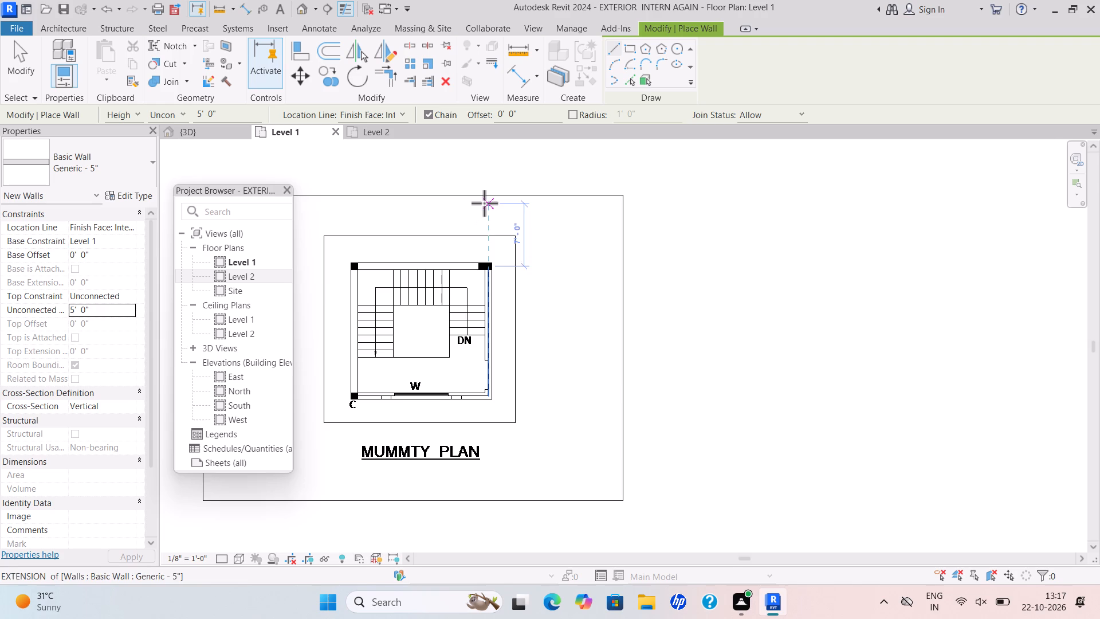
Examine how the mummty plan's lower and right walls sit against the imported plan lines.
{"action": "scroll", "coordinate": [441, 250], "scroll_direction": "down", "scroll_amount": 5}
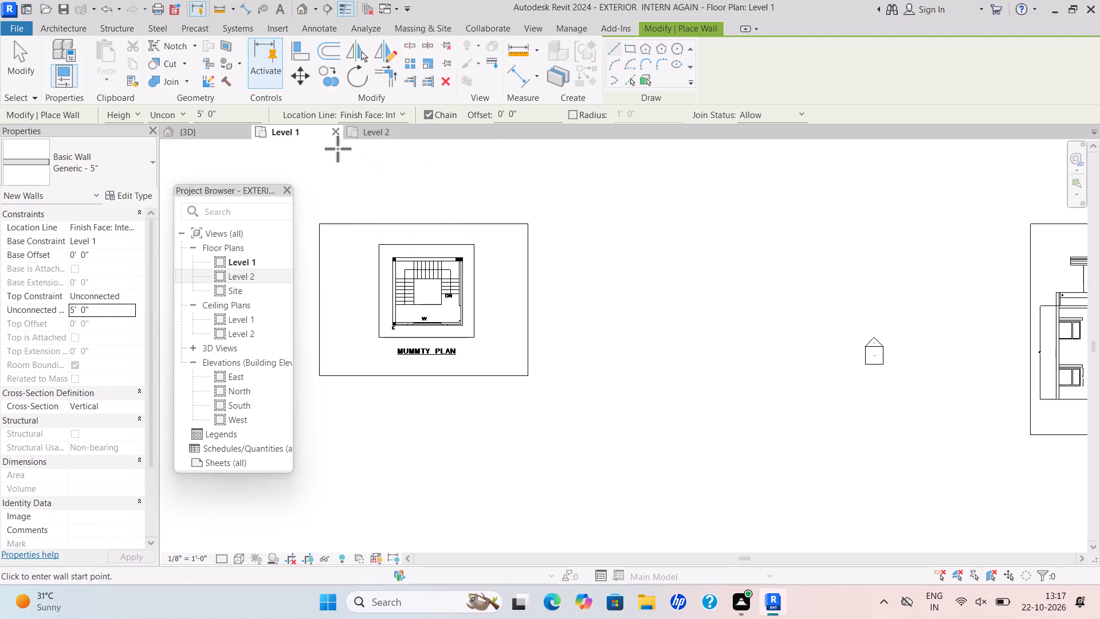
{"action": "scroll", "coordinate": [371, 206], "scroll_direction": "down", "scroll_amount": 4}
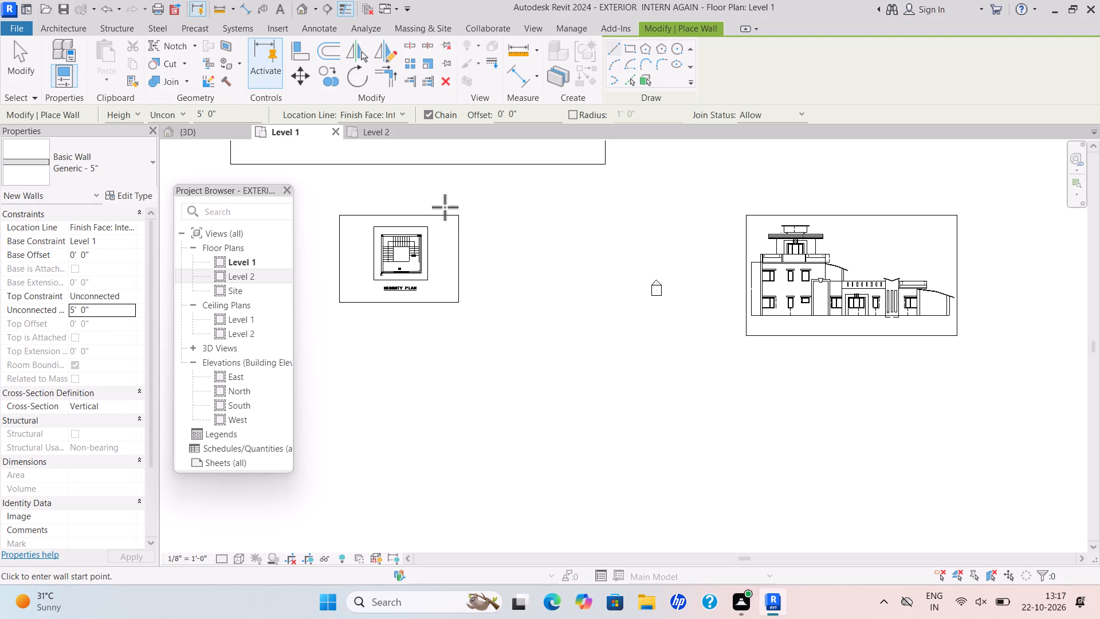
{"action": "scroll", "coordinate": [522, 241], "scroll_direction": "down", "scroll_amount": 1}
{"action": "scroll", "coordinate": [523, 281], "scroll_direction": "up", "scroll_amount": 3}
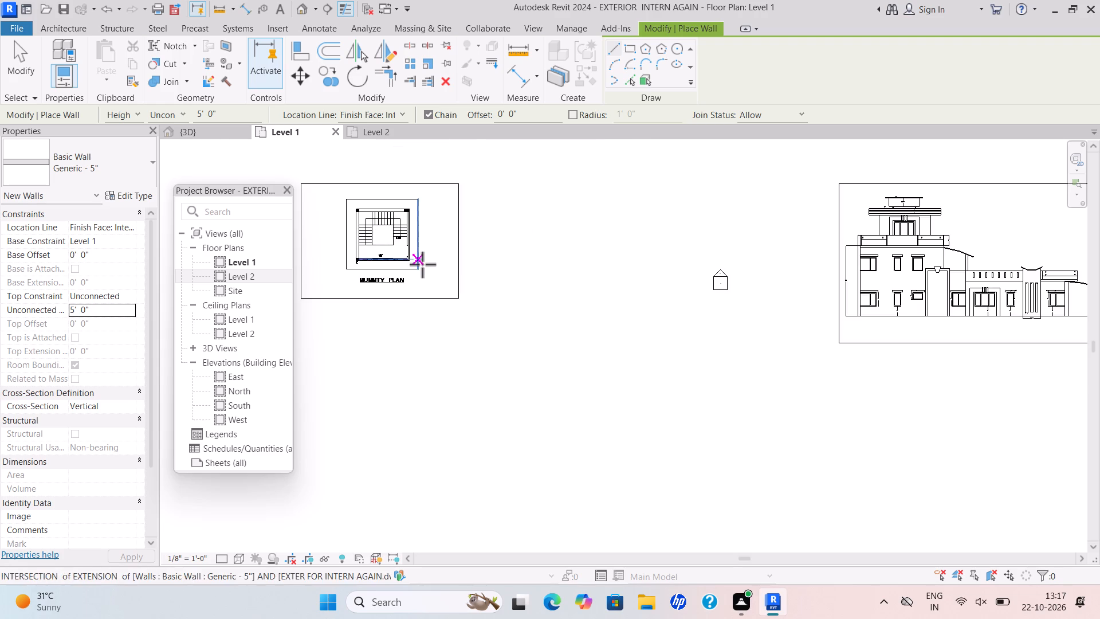
{"action": "scroll", "coordinate": [422, 264], "scroll_direction": "up", "scroll_amount": 3}
{"action": "middle_click_drag", "start_coordinate": [578, 289], "coordinate": [692, 324]}
{"action": "scroll", "coordinate": [577, 293], "scroll_direction": "down", "scroll_amount": 1}
{"action": "scroll", "coordinate": [690, 324], "scroll_direction": "down", "scroll_amount": 1}
{"action": "scroll", "coordinate": [532, 281], "scroll_direction": "up", "scroll_amount": 3}
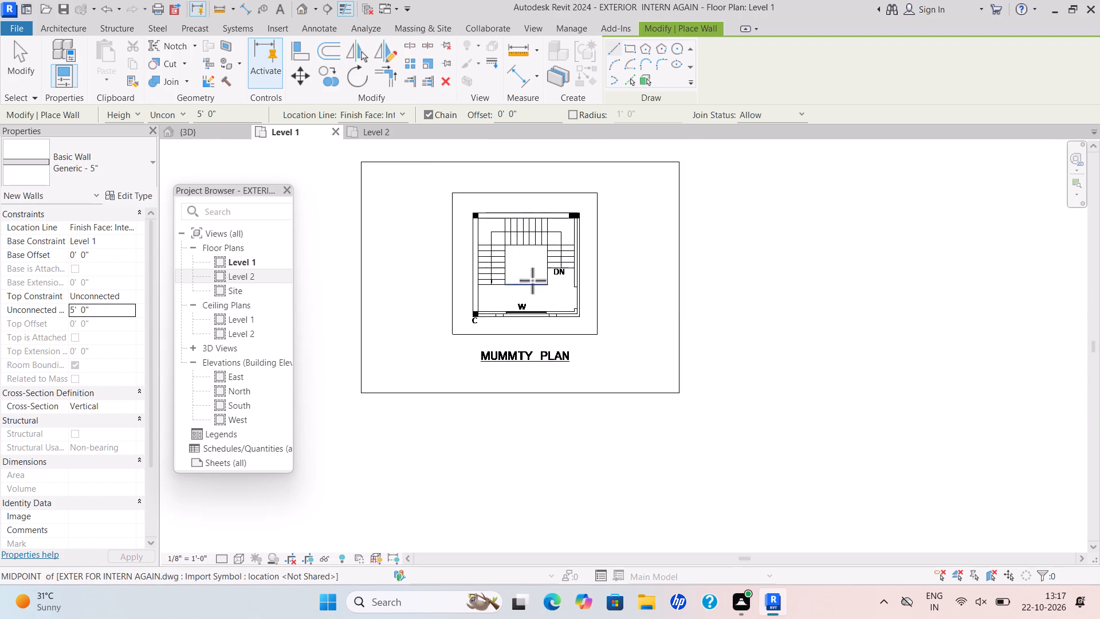
{"action": "scroll", "coordinate": [532, 280], "scroll_direction": "up", "scroll_amount": 4}
{"action": "scroll", "coordinate": [561, 348], "scroll_direction": "up", "scroll_amount": 4}
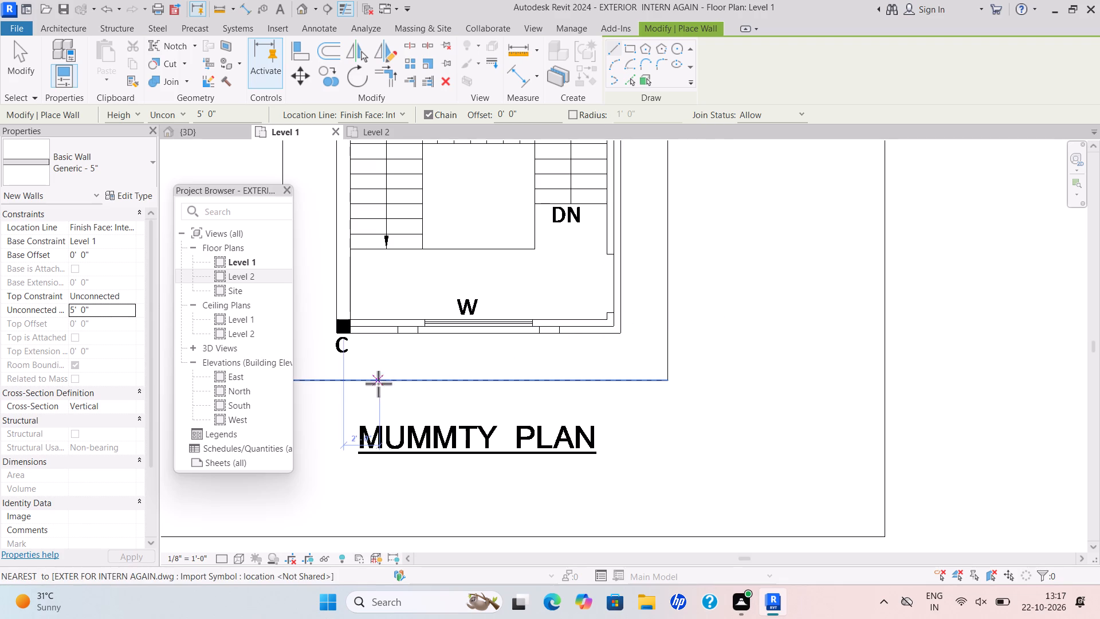
{"action": "scroll", "coordinate": [422, 315], "scroll_direction": "up", "scroll_amount": 6}
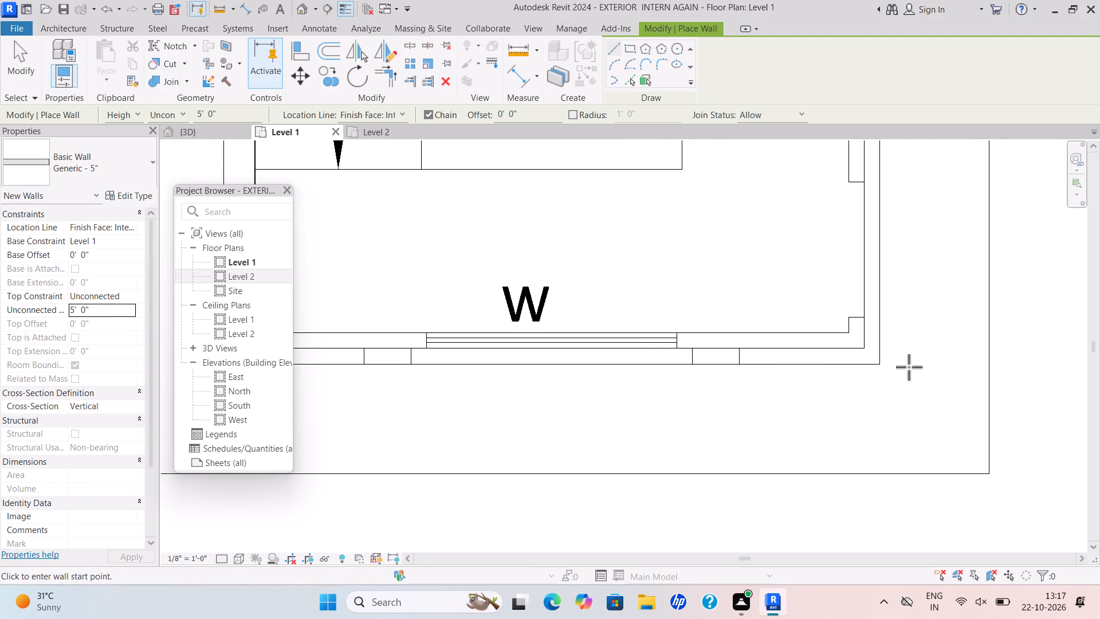
{"action": "scroll", "coordinate": [902, 335], "scroll_direction": "down", "scroll_amount": 1}
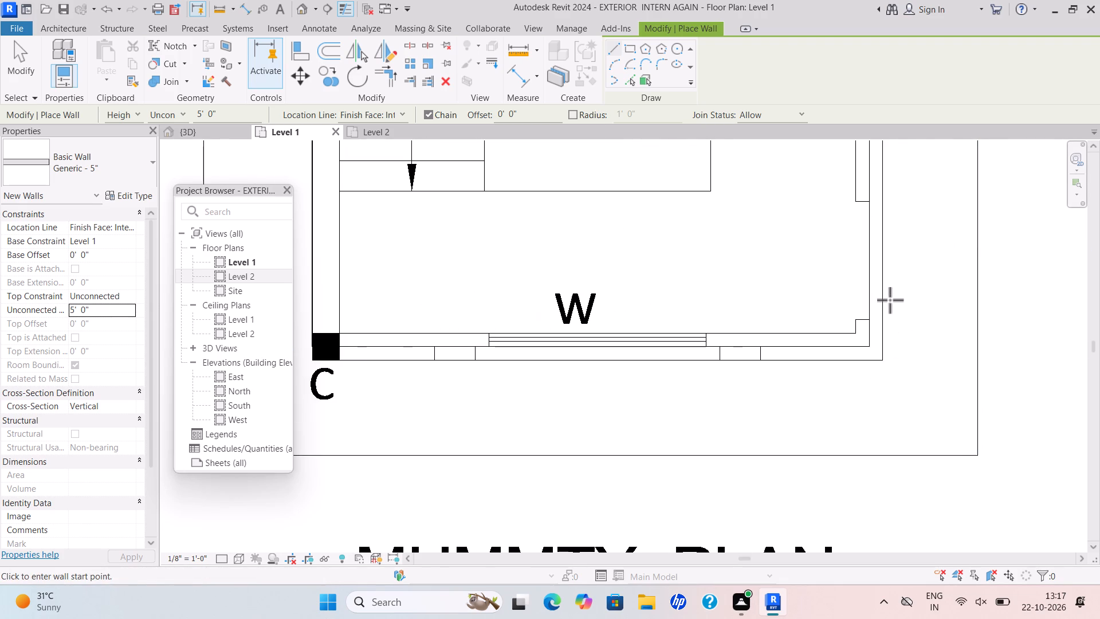
{"action": "key", "text": "Escape"}
{"action": "key", "text": "Escape"}
Move the mummty plan's lower wall up from its outer face to the imported wall's inner line at window W.
{"action": "left_click", "coordinate": [875, 320]}
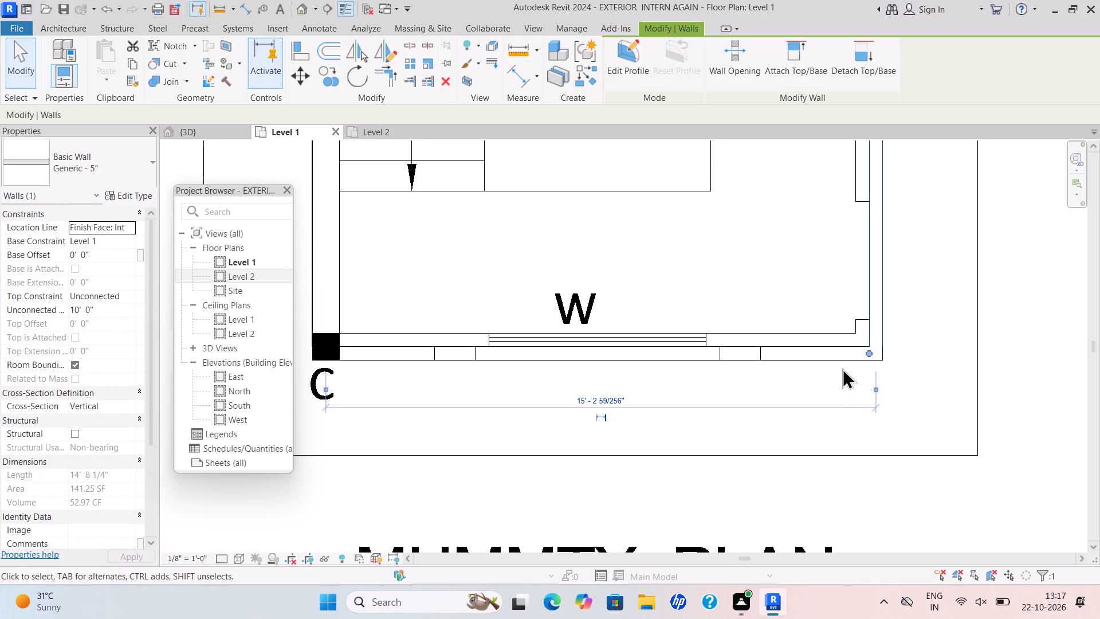
{"action": "left_click", "coordinate": [831, 355]}
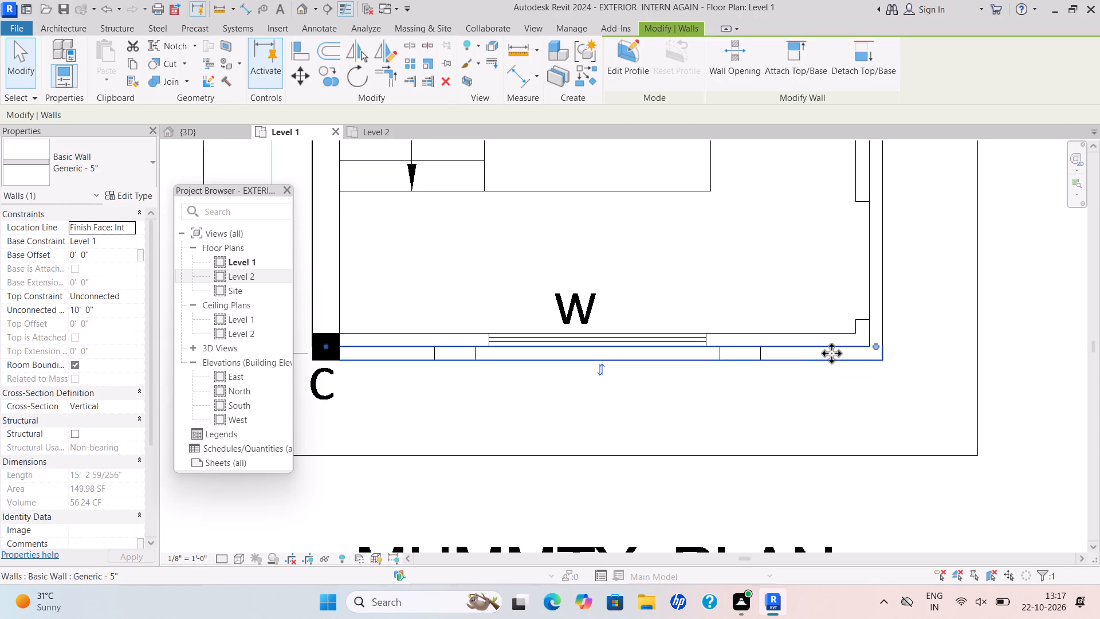
{"action": "left_click_drag", "start_coordinate": [304, 80], "coordinate": [311, 83]}
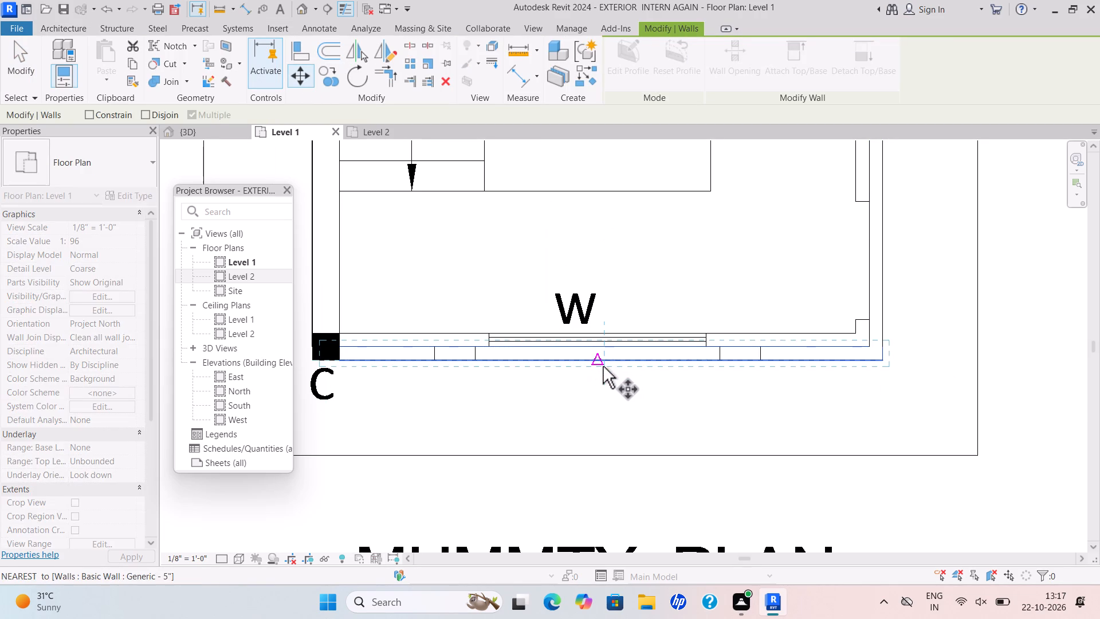
{"action": "scroll", "coordinate": [598, 367], "scroll_direction": "up", "scroll_amount": 5}
{"action": "left_click", "coordinate": [613, 358]}
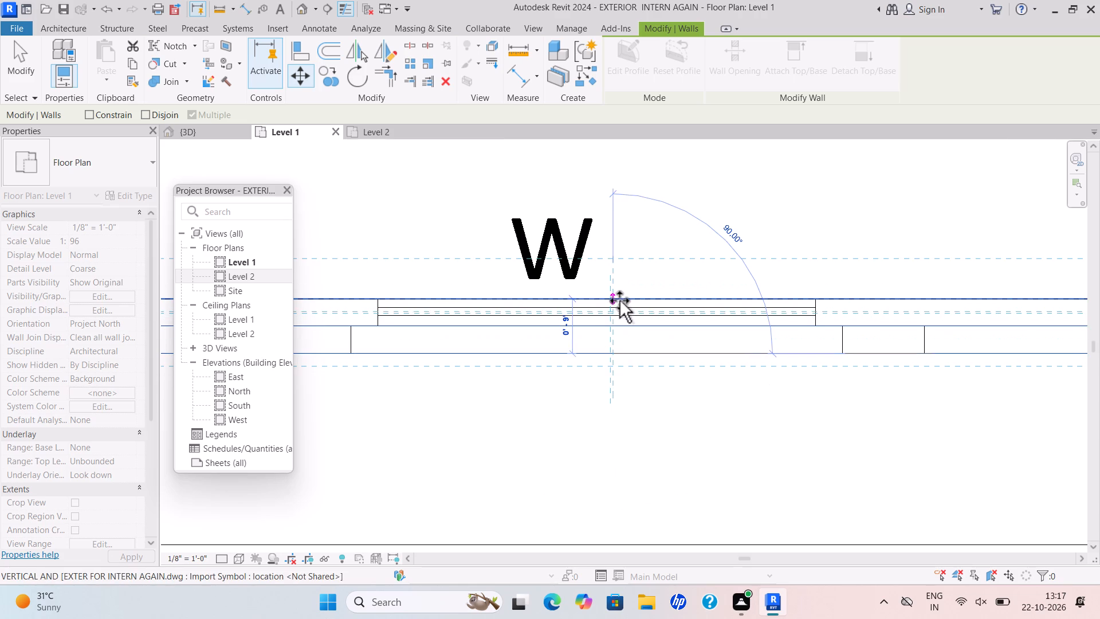
{"action": "left_click", "coordinate": [619, 303]}
{"action": "key", "text": "Escape"}
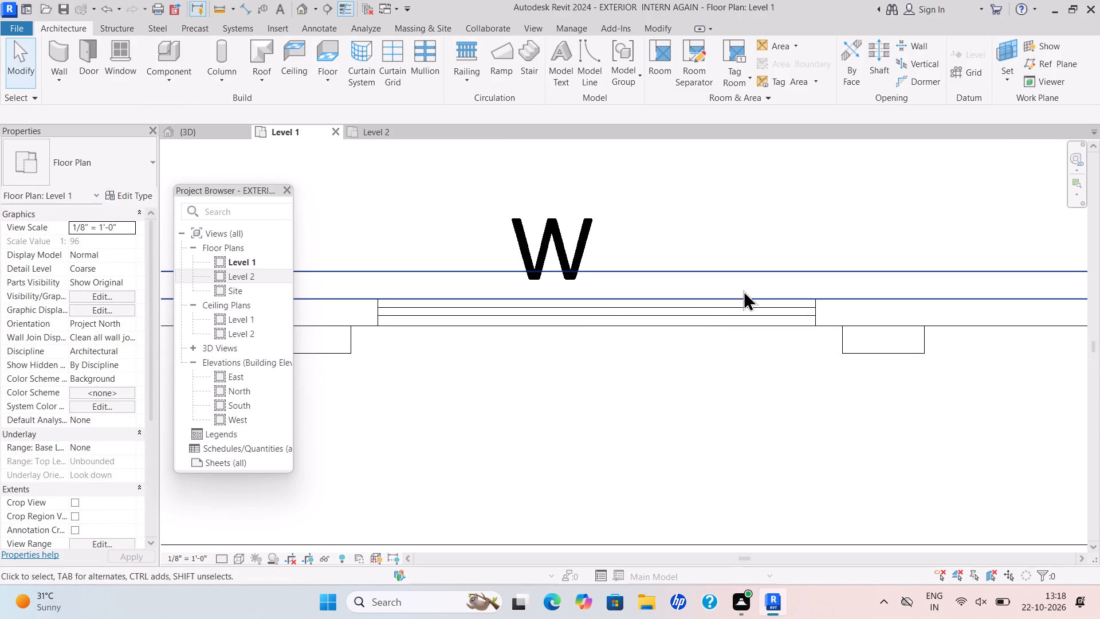
Nudge the mummty plan's lower wall down until its faces match the imported wall lines around window W.
{"action": "left_click", "coordinate": [747, 287]}
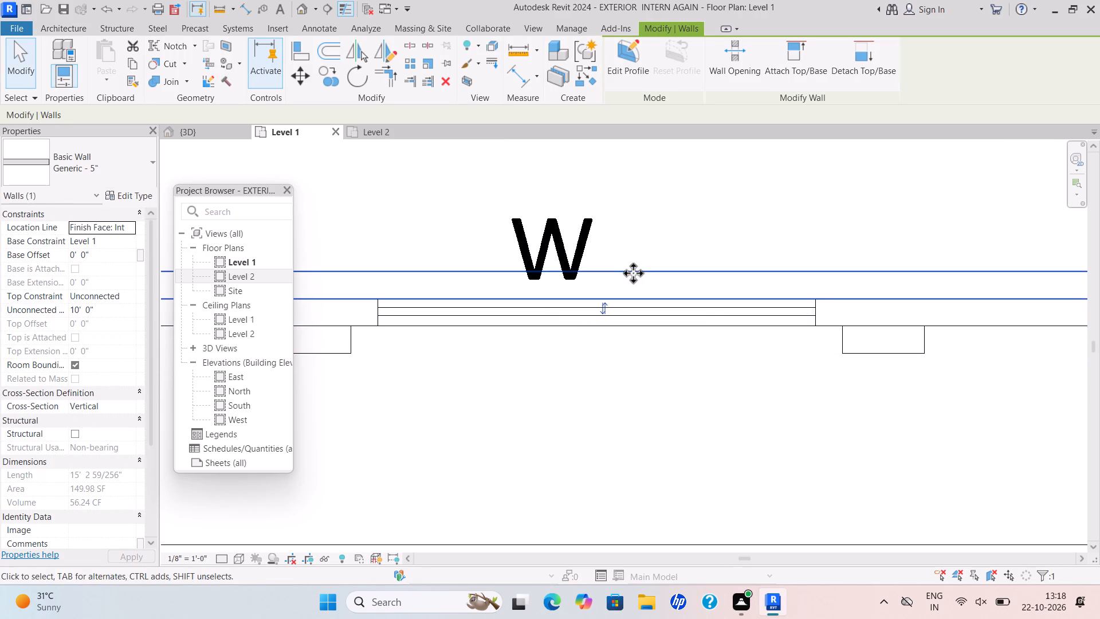
{"action": "key", "text": "Down"}
{"action": "key", "text": "Down"}
{"action": "key", "text": "Down"}
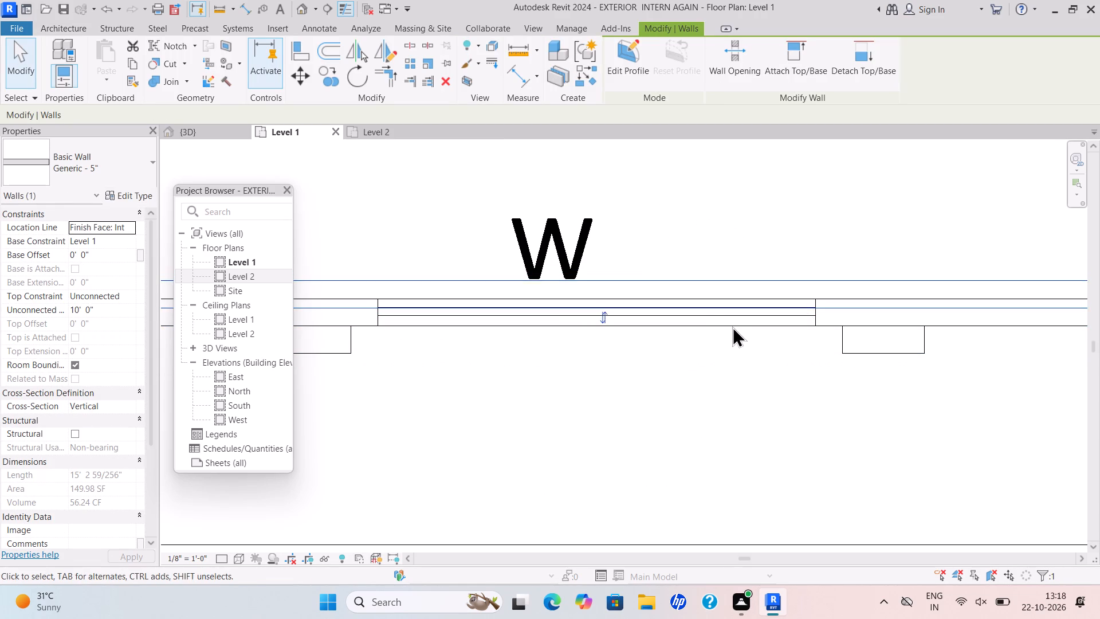
{"action": "key", "text": "Down"}
{"action": "key", "text": "Down"}
{"action": "key", "text": "Down"}
{"action": "key", "text": "Down"}
{"action": "key", "text": "Down"}
{"action": "key", "text": "Down"}
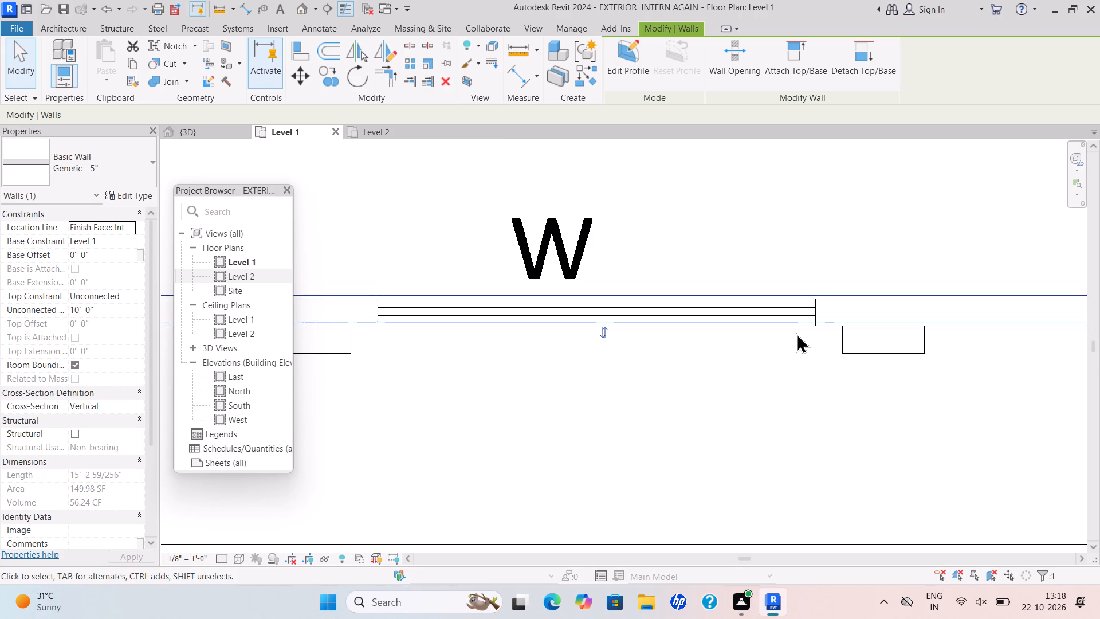
{"action": "scroll", "coordinate": [803, 333], "scroll_direction": "down", "scroll_amount": 2}
{"action": "key", "text": "Escape"}
Nudge the mummty plan's right wall inward until its faces match the imported wall lines at the door opening.
{"action": "scroll", "coordinate": [851, 330], "scroll_direction": "down", "scroll_amount": 2}
{"action": "middle_click_drag", "start_coordinate": [844, 332], "coordinate": [841, 331]}
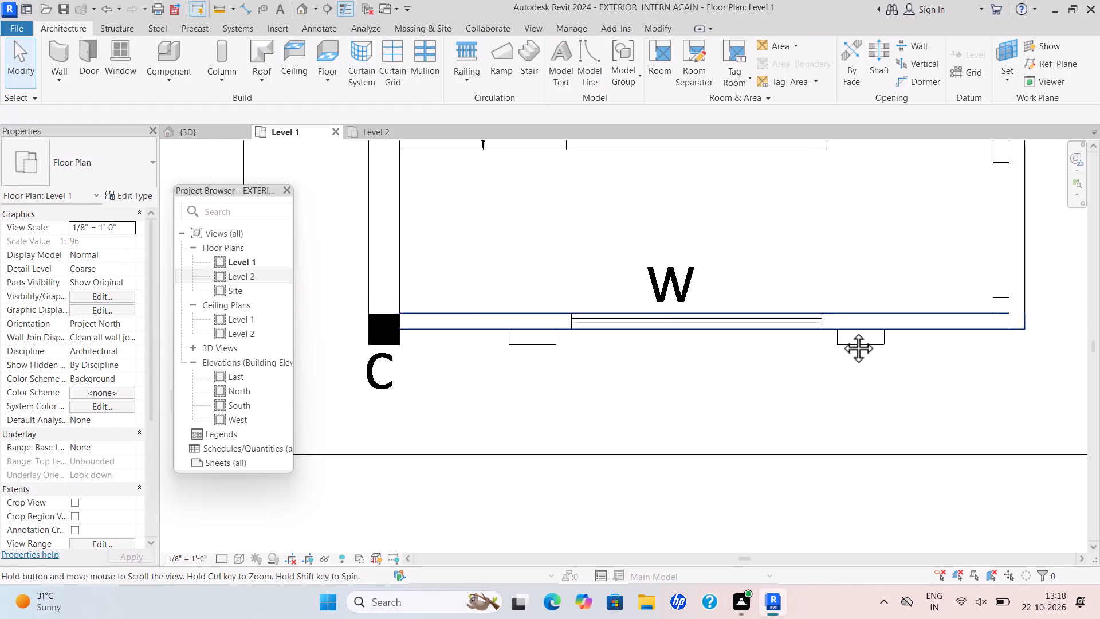
{"action": "middle_click_drag", "start_coordinate": [841, 331], "coordinate": [668, 358]}
{"action": "scroll", "coordinate": [972, 252], "scroll_direction": "down", "scroll_amount": 1}
{"action": "middle_click_drag", "start_coordinate": [906, 286], "coordinate": [846, 357]}
{"action": "scroll", "coordinate": [837, 351], "scroll_direction": "up", "scroll_amount": 1}
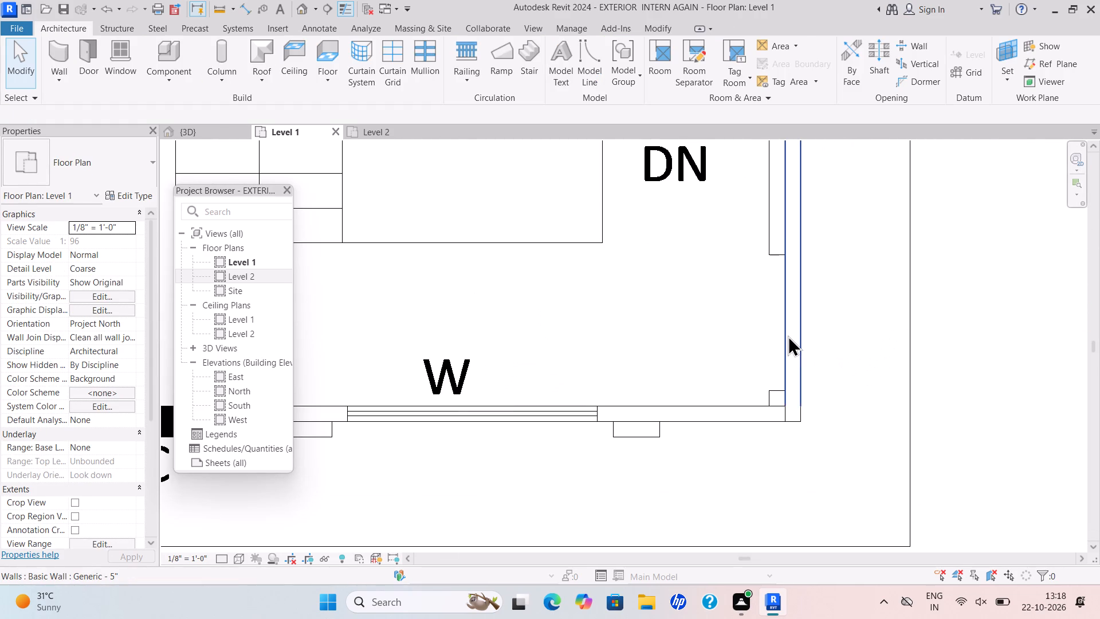
{"action": "left_click", "coordinate": [788, 335]}
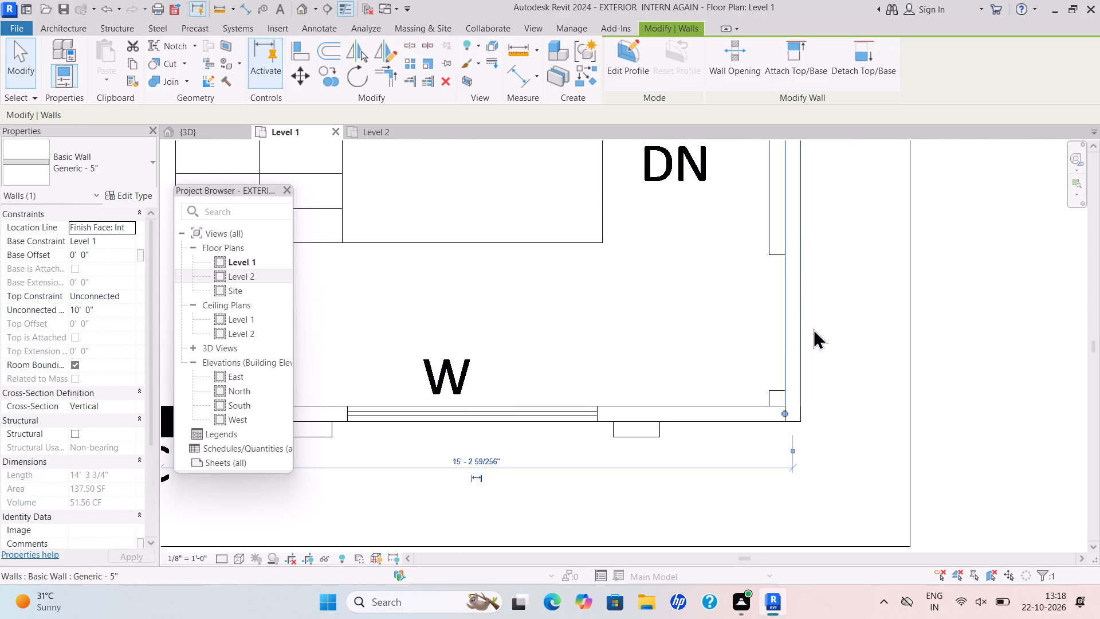
{"action": "key", "text": "Left"}
{"action": "key", "text": "Left"}
{"action": "key", "text": "Left"}
{"action": "key", "text": "Left"}
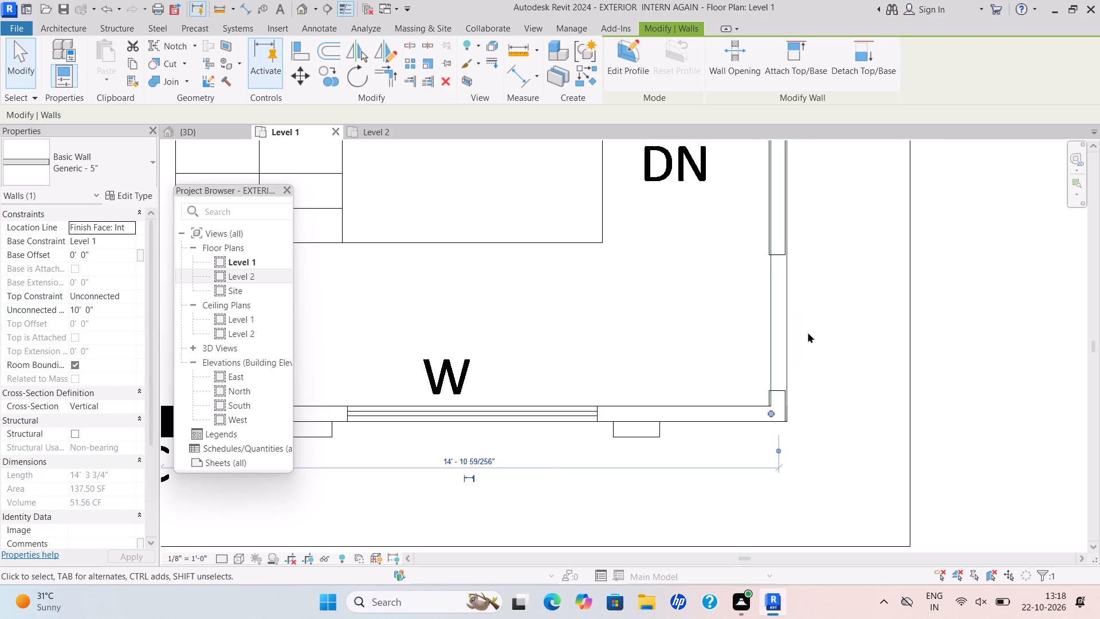
{"action": "scroll", "coordinate": [806, 335], "scroll_direction": "up", "scroll_amount": 7}
{"action": "scroll", "coordinate": [753, 249], "scroll_direction": "up", "scroll_amount": 2}
{"action": "middle_click_drag", "start_coordinate": [749, 284], "coordinate": [753, 443]}
{"action": "key", "text": "Left"}
{"action": "key", "text": "Left"}
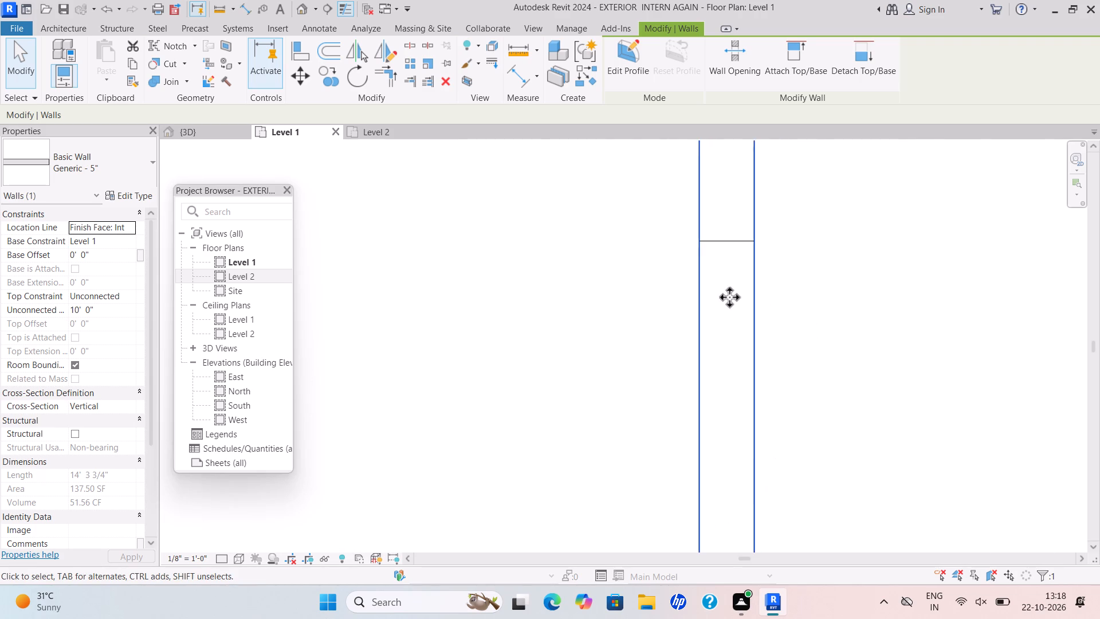
Deselect the mummty plan's right wall and examine the walls modelled over the imported plans in 3D.
{"action": "scroll", "coordinate": [731, 269], "scroll_direction": "up", "scroll_amount": 3}
{"action": "scroll", "coordinate": [749, 255], "scroll_direction": "down", "scroll_amount": 11}
{"action": "key", "text": "Escape"}
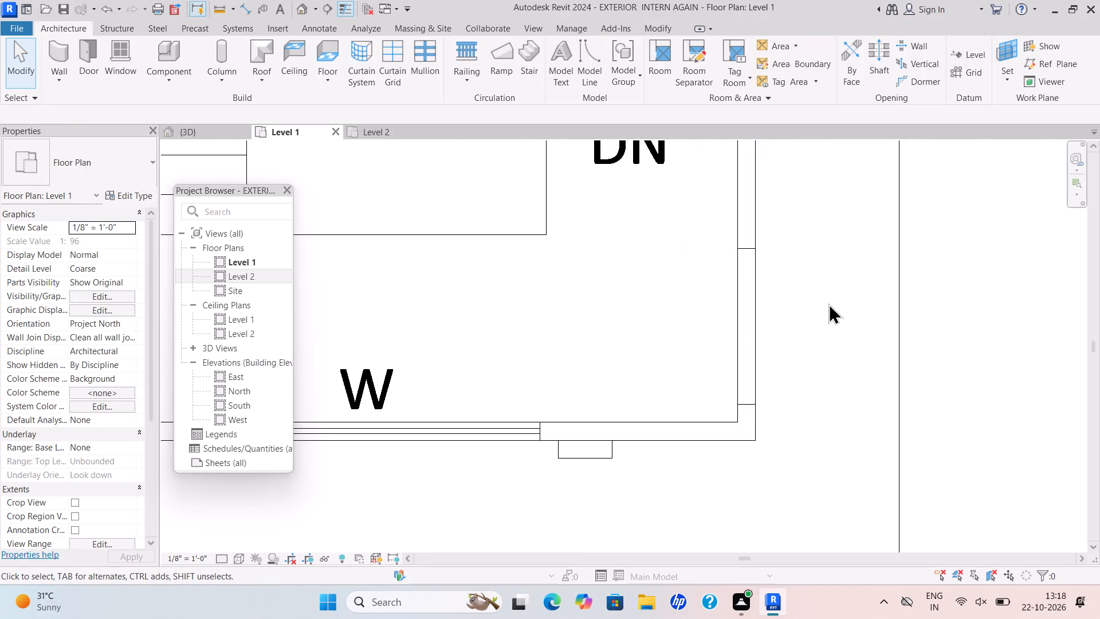
{"action": "left_click", "coordinate": [199, 134]}
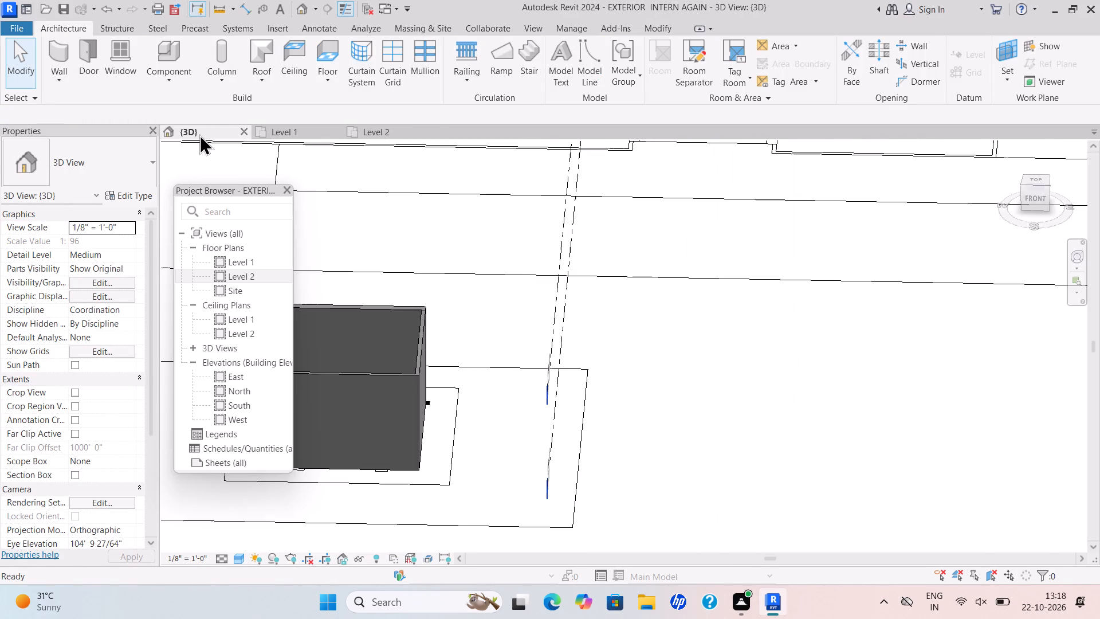
{"action": "scroll", "coordinate": [459, 378], "scroll_direction": "down", "scroll_amount": 9}
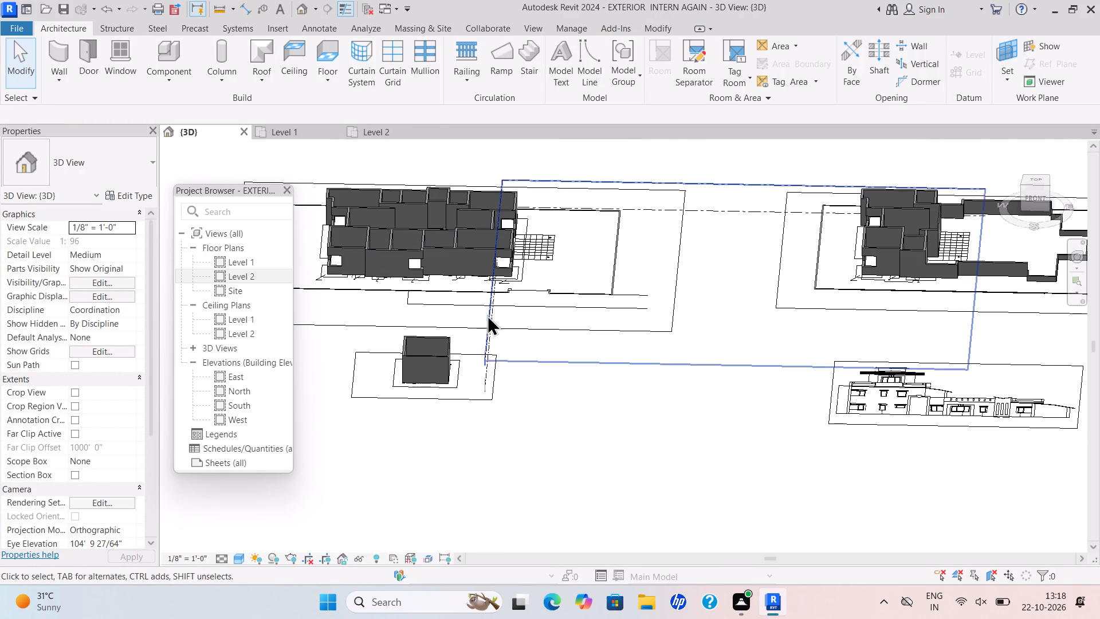
{"action": "scroll", "coordinate": [1048, 258], "scroll_direction": "down", "scroll_amount": 1}
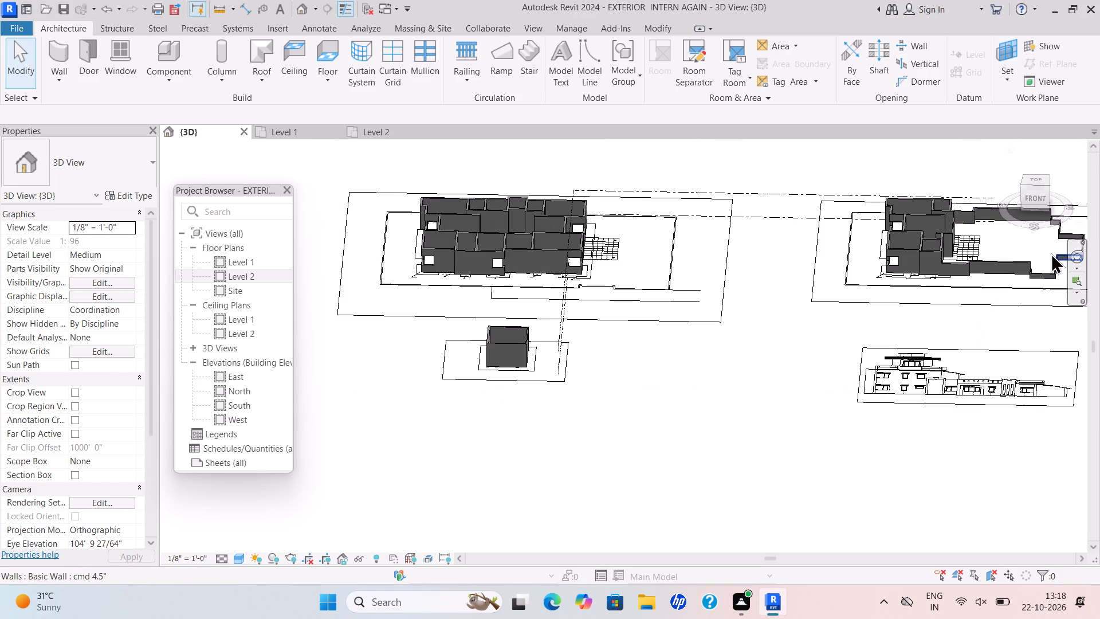
{"action": "left_click", "coordinate": [287, 124]}
{"action": "left_click", "coordinate": [287, 131]}
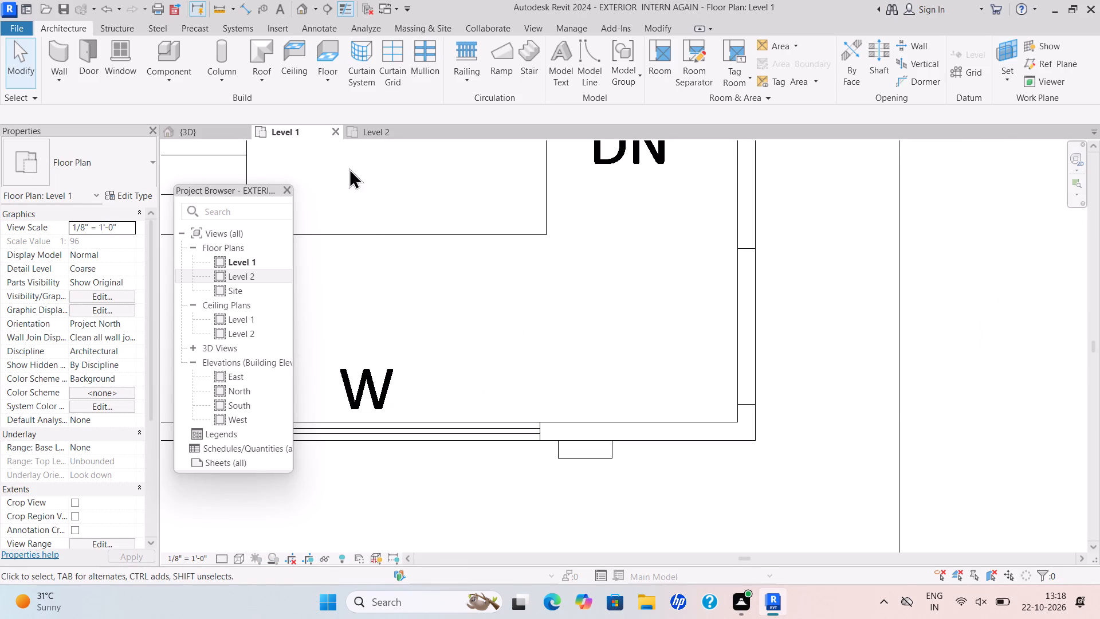
Compare the ground floor, first floor and mummty plans on Level 1 and Level 2 with the 3D model.
{"action": "scroll", "coordinate": [377, 260], "scroll_direction": "down", "scroll_amount": 4}
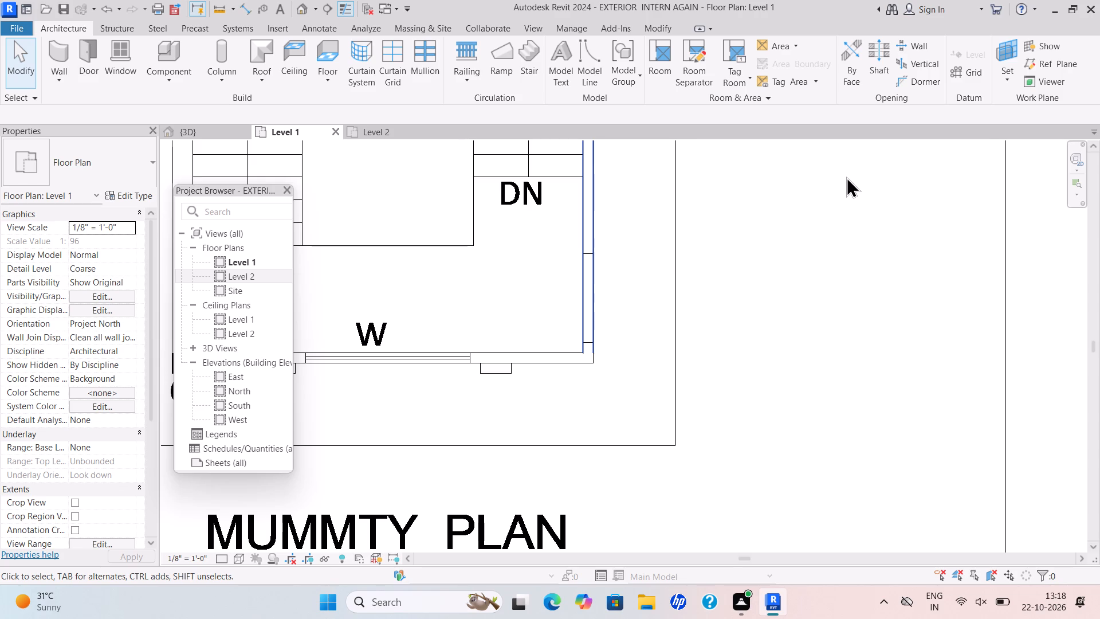
{"action": "scroll", "coordinate": [653, 189], "scroll_direction": "down", "scroll_amount": 8}
{"action": "middle_click_drag", "start_coordinate": [616, 328], "coordinate": [614, 367]}
{"action": "scroll", "coordinate": [614, 367], "scroll_direction": "down", "scroll_amount": 3}
{"action": "middle_click_drag", "start_coordinate": [640, 312], "coordinate": [620, 401]}
{"action": "scroll", "coordinate": [620, 401], "scroll_direction": "down", "scroll_amount": 1}
{"action": "scroll", "coordinate": [548, 306], "scroll_direction": "down", "scroll_amount": 3}
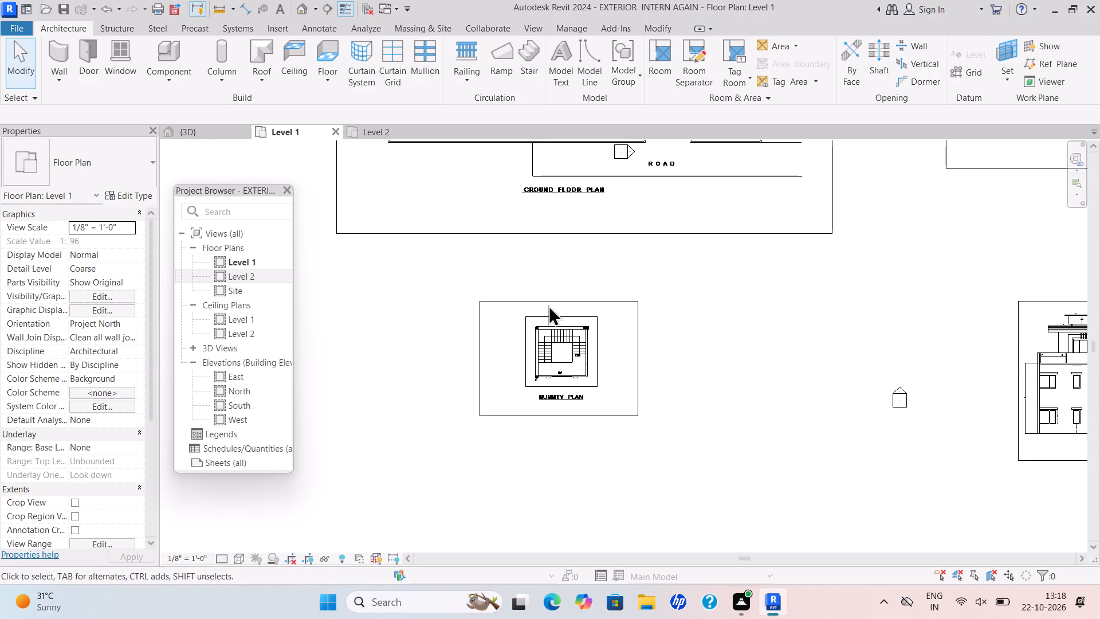
{"action": "middle_click_drag", "start_coordinate": [555, 299], "coordinate": [530, 398]}
{"action": "scroll", "coordinate": [555, 299], "scroll_direction": "down", "scroll_amount": 3}
{"action": "scroll", "coordinate": [704, 219], "scroll_direction": "up", "scroll_amount": 1}
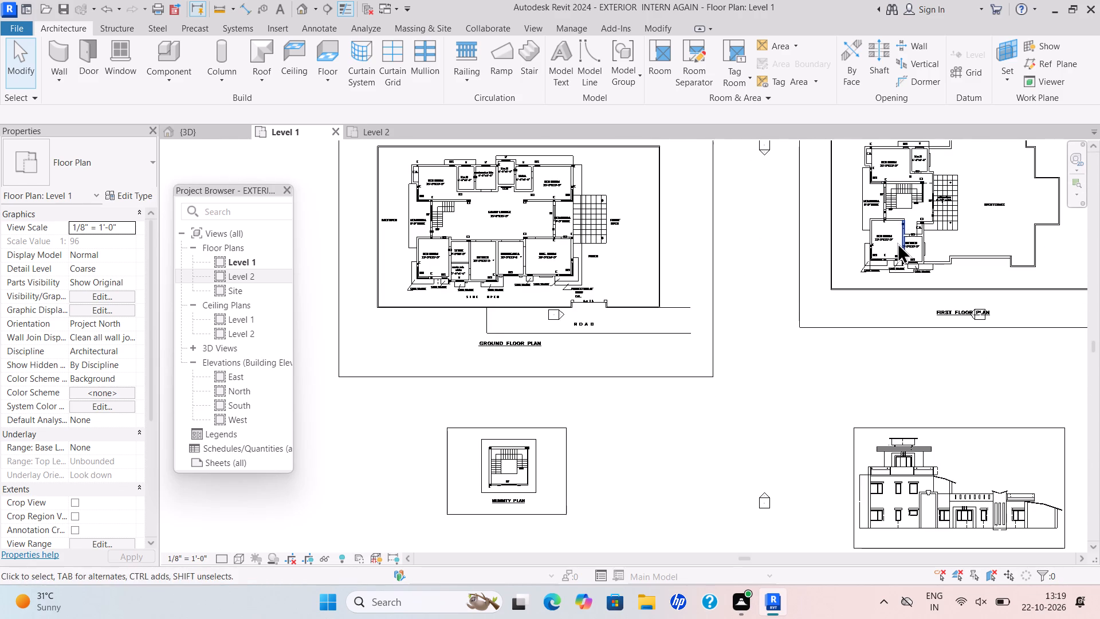
{"action": "left_click", "coordinate": [374, 135]}
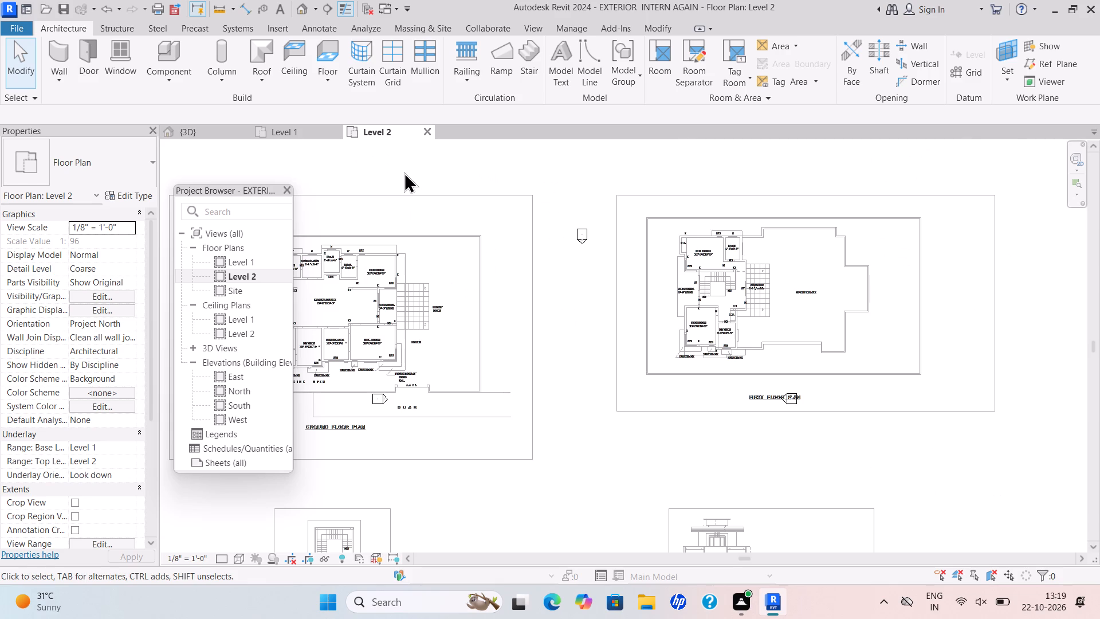
{"action": "left_click", "coordinate": [230, 128]}
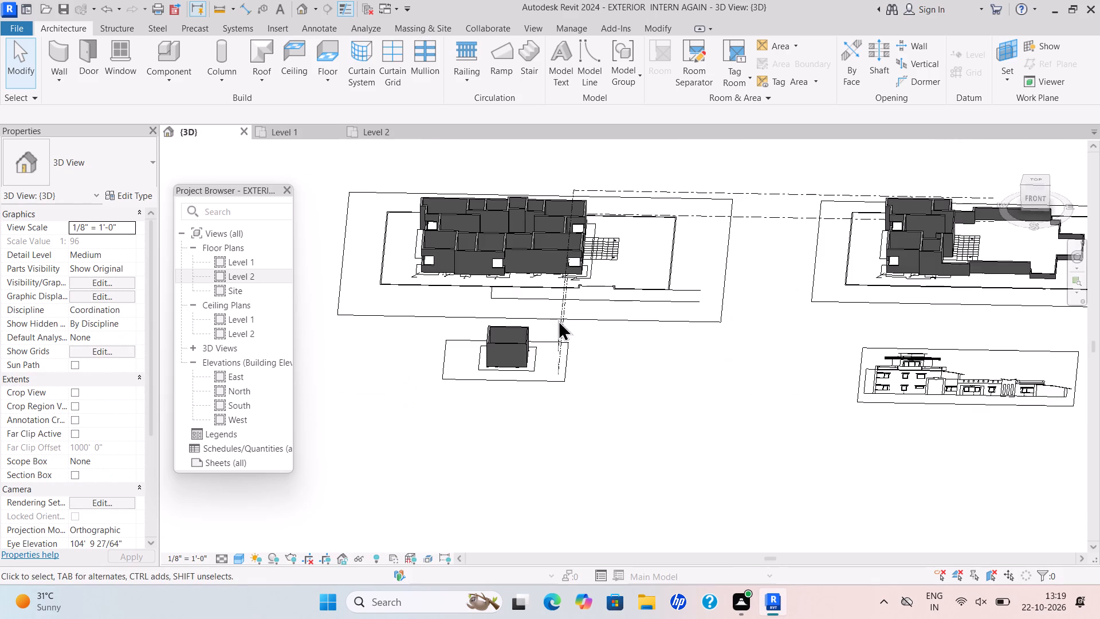
{"action": "scroll", "coordinate": [599, 332], "scroll_direction": "down", "scroll_amount": 1}
{"action": "scroll", "coordinate": [602, 332], "scroll_direction": "up", "scroll_amount": 6}
{"action": "scroll", "coordinate": [602, 314], "scroll_direction": "down", "scroll_amount": 4}
{"action": "middle_click_drag", "start_coordinate": [583, 312], "coordinate": [489, 324]}
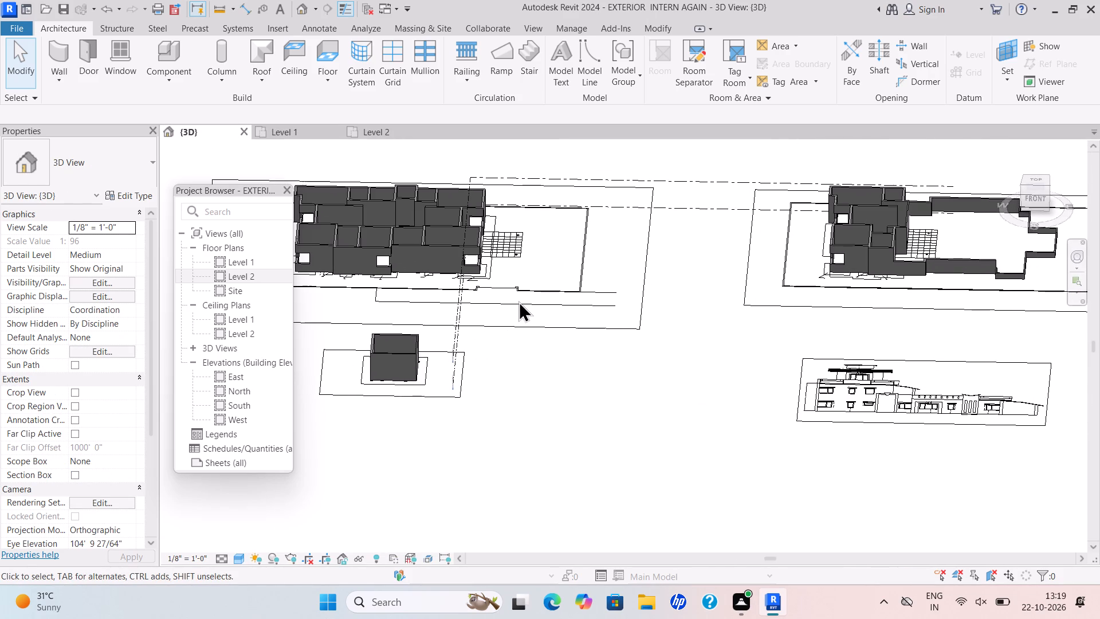
Start a staircase on Level 1 at the first floor plan's stairwell between the two bedrooms.
{"action": "left_click", "coordinate": [289, 128]}
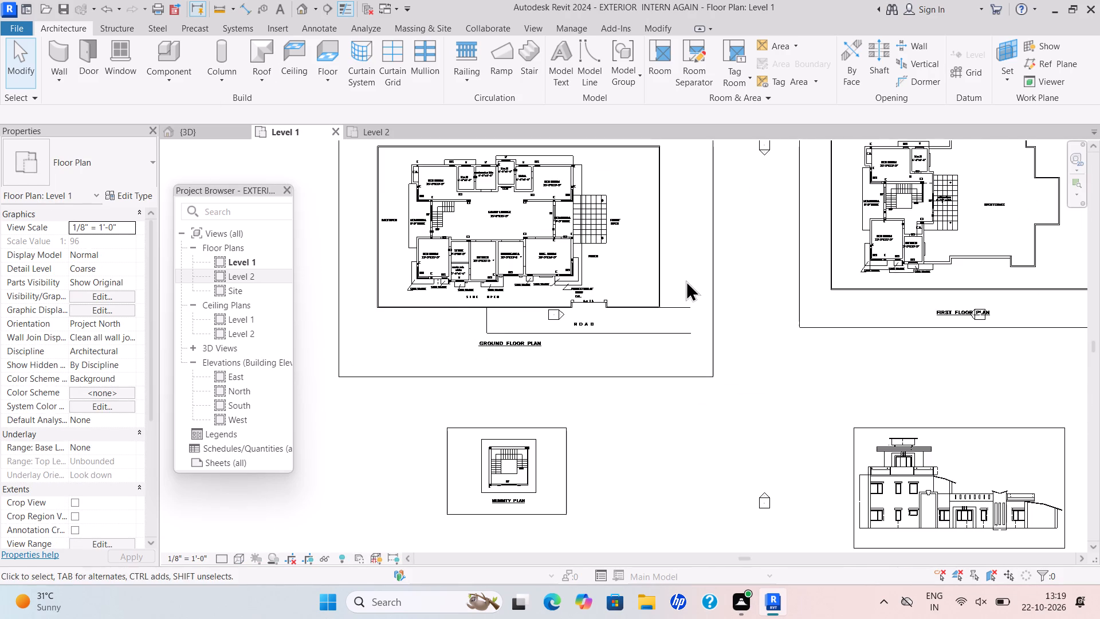
{"action": "scroll", "coordinate": [687, 275], "scroll_direction": "down", "scroll_amount": 1}
{"action": "middle_click_drag", "start_coordinate": [687, 275], "coordinate": [389, 293]}
{"action": "scroll", "coordinate": [671, 193], "scroll_direction": "up", "scroll_amount": 5}
{"action": "scroll", "coordinate": [421, 185], "scroll_direction": "up", "scroll_amount": 3}
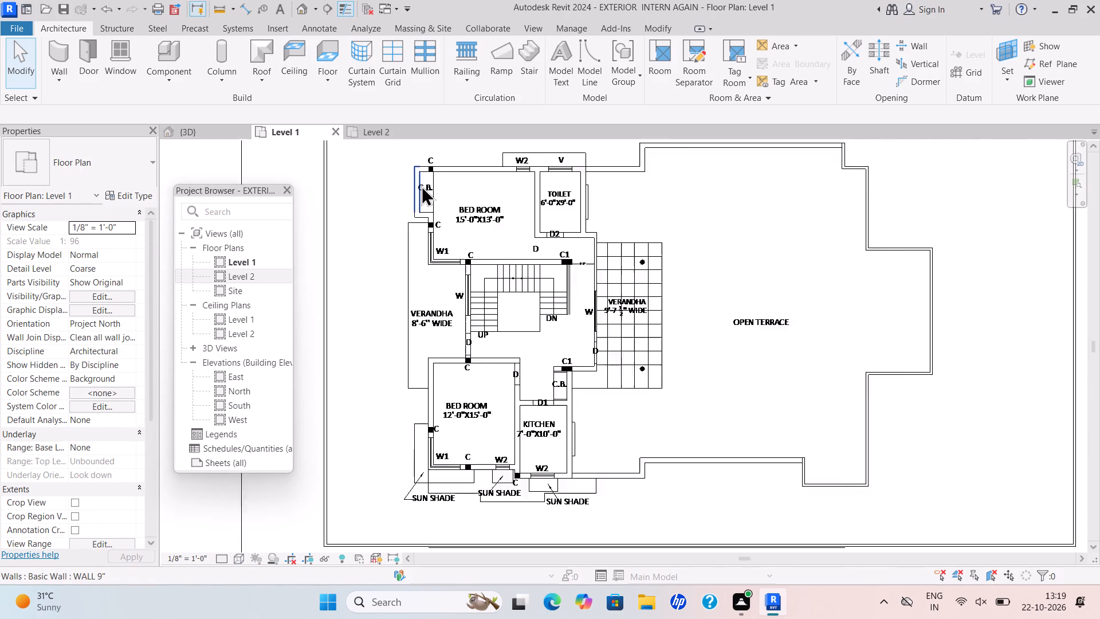
{"action": "scroll", "coordinate": [421, 185], "scroll_direction": "up", "scroll_amount": 2}
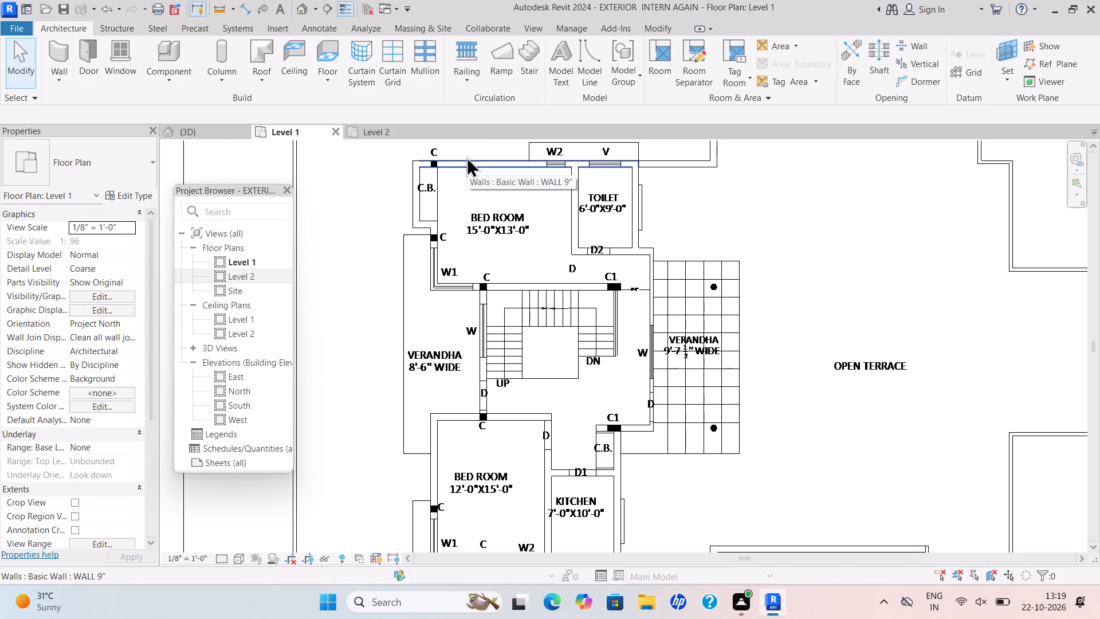
{"action": "left_click", "coordinate": [536, 69]}
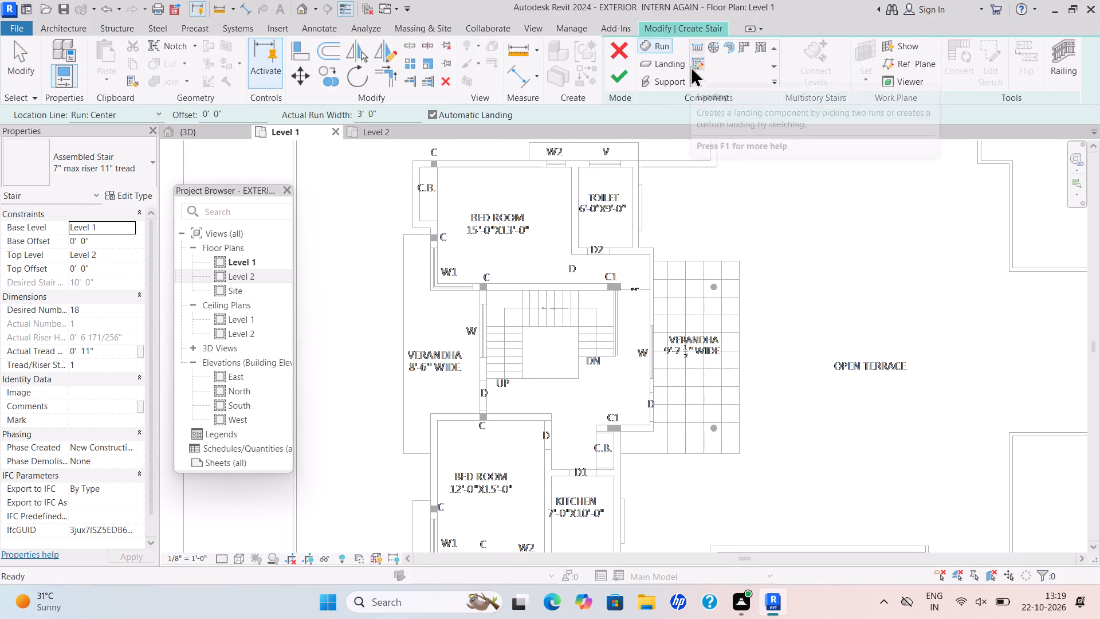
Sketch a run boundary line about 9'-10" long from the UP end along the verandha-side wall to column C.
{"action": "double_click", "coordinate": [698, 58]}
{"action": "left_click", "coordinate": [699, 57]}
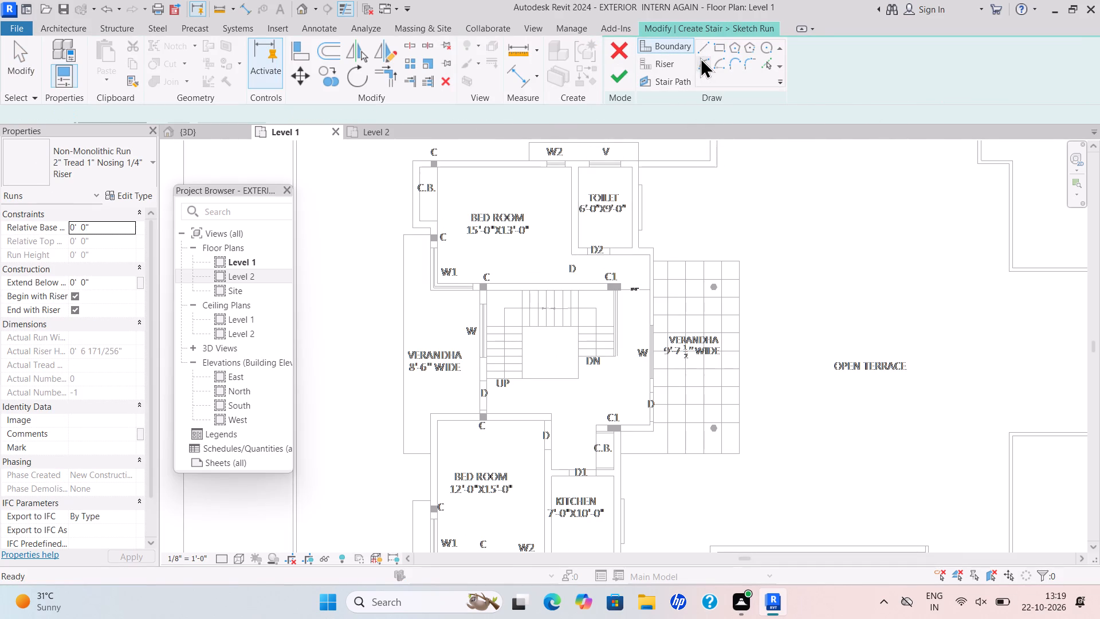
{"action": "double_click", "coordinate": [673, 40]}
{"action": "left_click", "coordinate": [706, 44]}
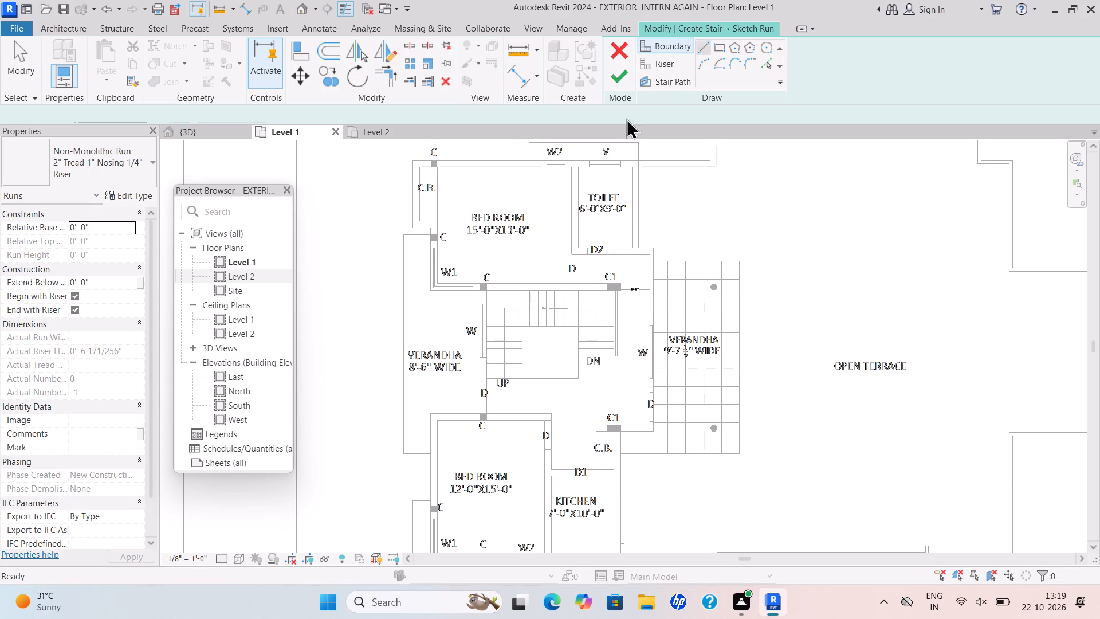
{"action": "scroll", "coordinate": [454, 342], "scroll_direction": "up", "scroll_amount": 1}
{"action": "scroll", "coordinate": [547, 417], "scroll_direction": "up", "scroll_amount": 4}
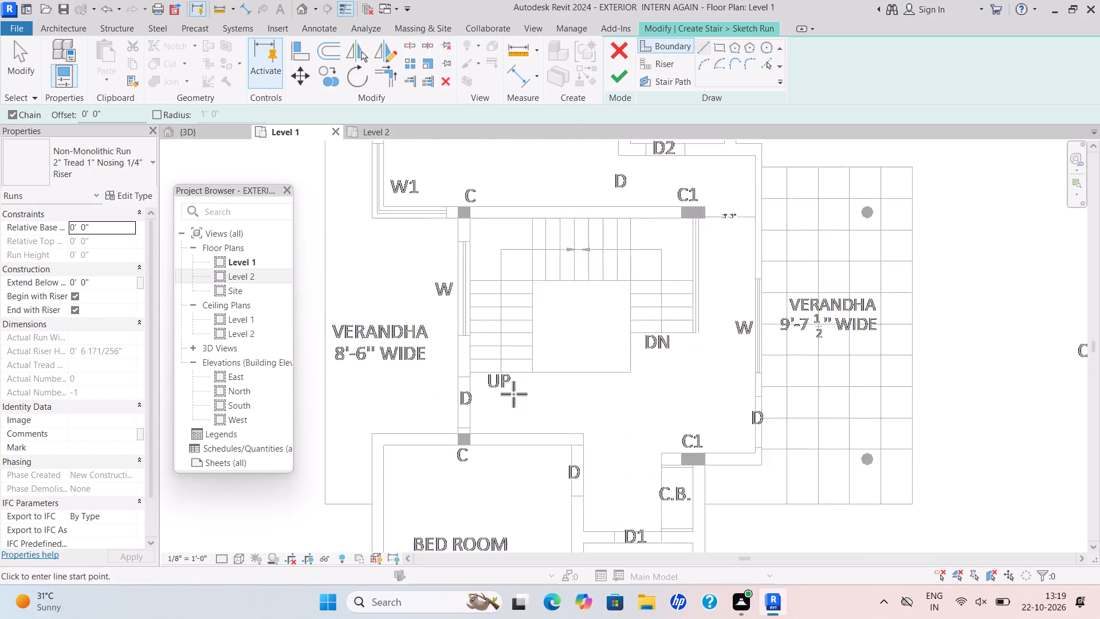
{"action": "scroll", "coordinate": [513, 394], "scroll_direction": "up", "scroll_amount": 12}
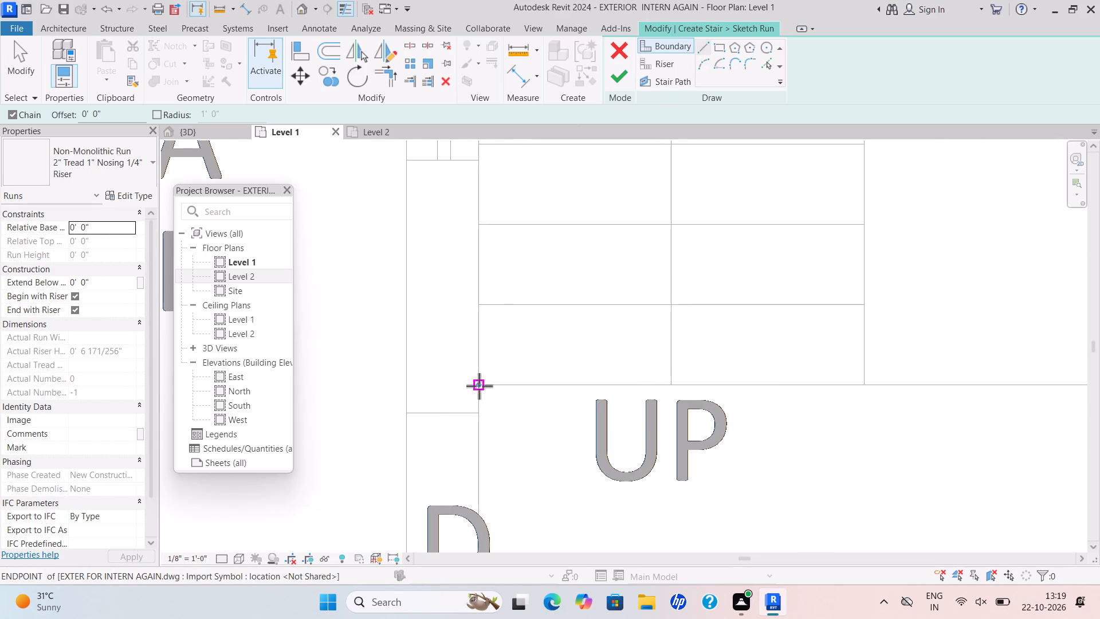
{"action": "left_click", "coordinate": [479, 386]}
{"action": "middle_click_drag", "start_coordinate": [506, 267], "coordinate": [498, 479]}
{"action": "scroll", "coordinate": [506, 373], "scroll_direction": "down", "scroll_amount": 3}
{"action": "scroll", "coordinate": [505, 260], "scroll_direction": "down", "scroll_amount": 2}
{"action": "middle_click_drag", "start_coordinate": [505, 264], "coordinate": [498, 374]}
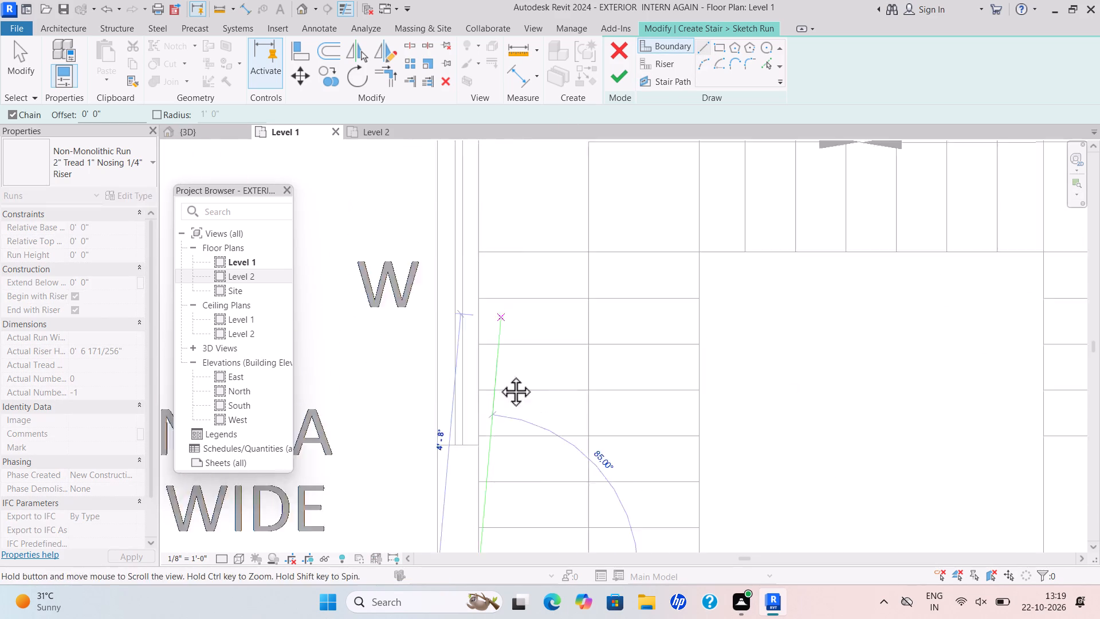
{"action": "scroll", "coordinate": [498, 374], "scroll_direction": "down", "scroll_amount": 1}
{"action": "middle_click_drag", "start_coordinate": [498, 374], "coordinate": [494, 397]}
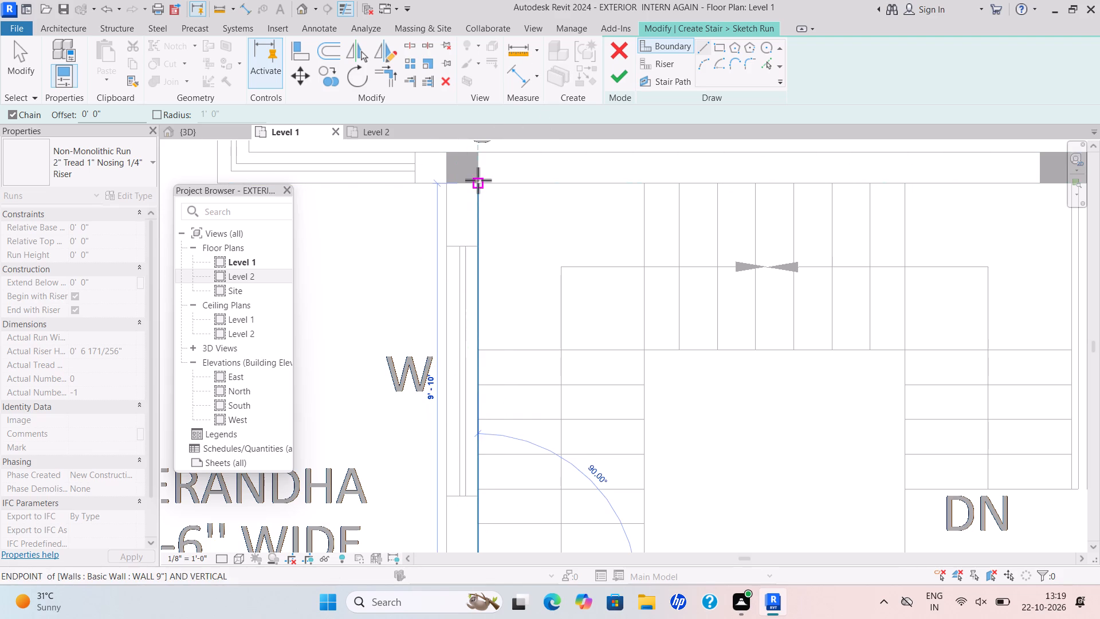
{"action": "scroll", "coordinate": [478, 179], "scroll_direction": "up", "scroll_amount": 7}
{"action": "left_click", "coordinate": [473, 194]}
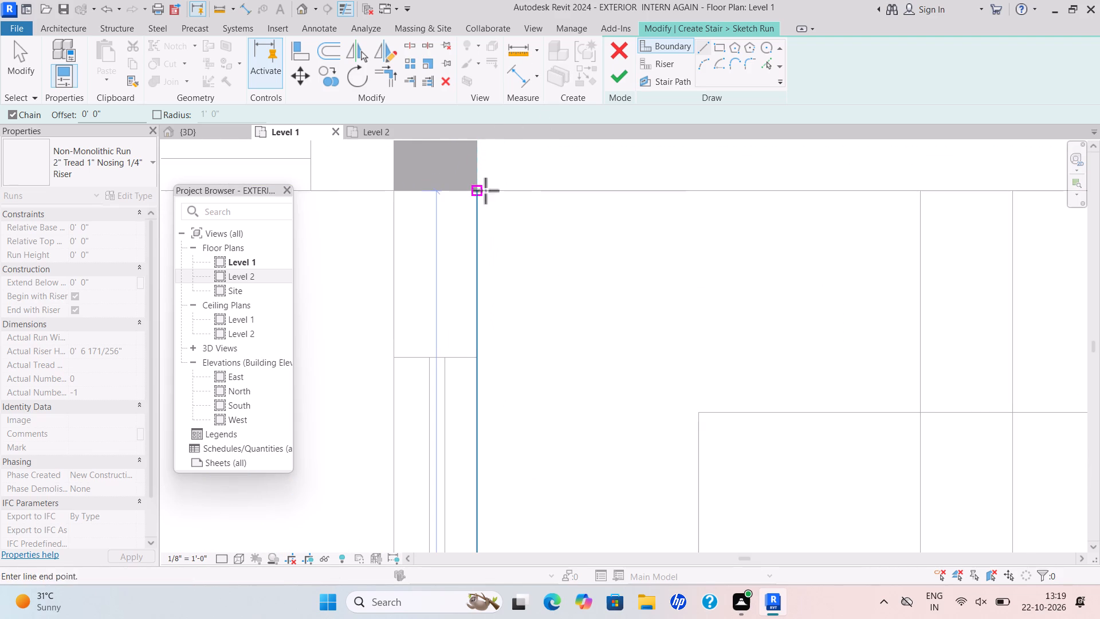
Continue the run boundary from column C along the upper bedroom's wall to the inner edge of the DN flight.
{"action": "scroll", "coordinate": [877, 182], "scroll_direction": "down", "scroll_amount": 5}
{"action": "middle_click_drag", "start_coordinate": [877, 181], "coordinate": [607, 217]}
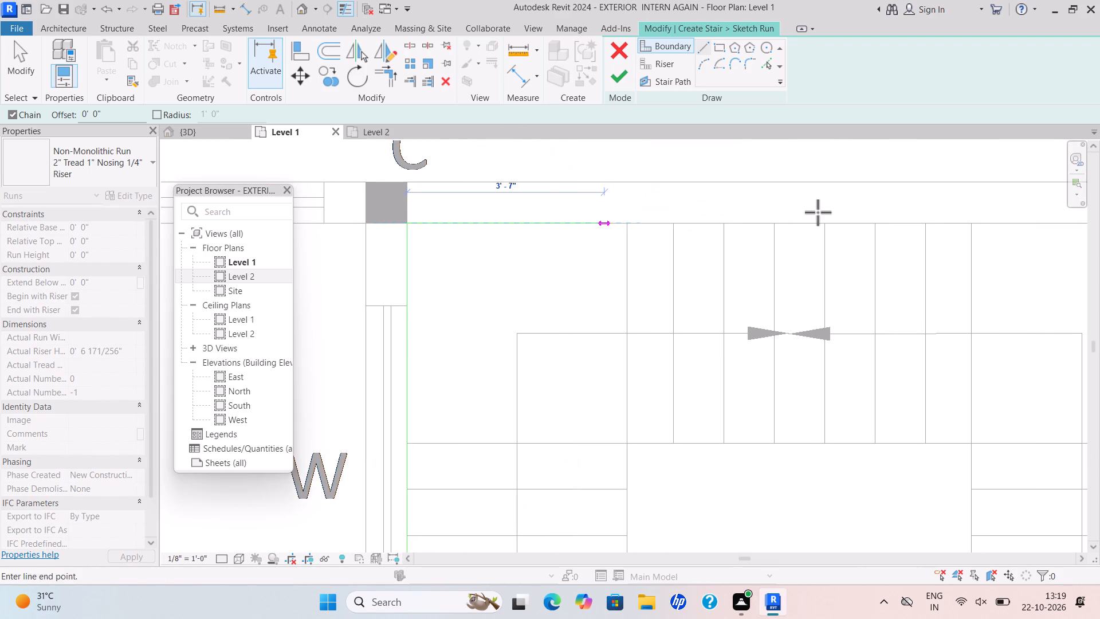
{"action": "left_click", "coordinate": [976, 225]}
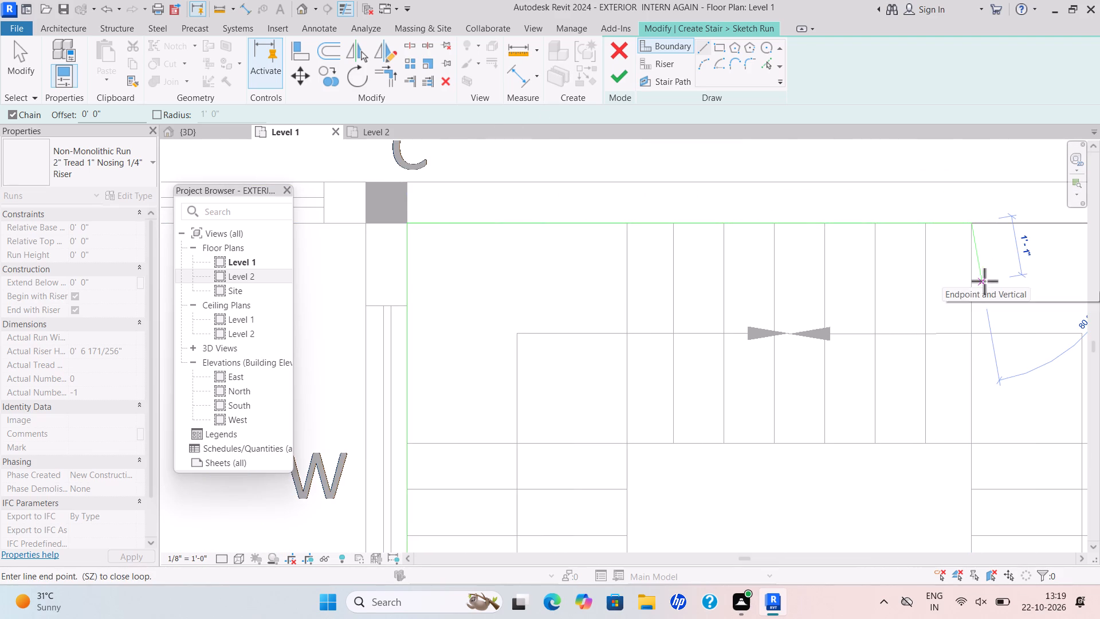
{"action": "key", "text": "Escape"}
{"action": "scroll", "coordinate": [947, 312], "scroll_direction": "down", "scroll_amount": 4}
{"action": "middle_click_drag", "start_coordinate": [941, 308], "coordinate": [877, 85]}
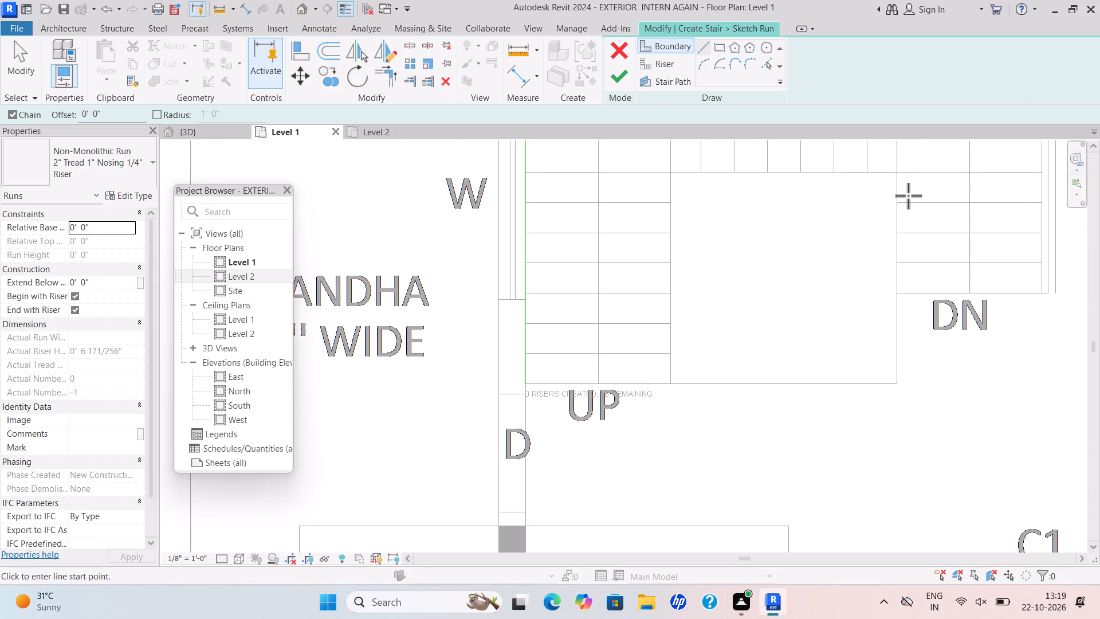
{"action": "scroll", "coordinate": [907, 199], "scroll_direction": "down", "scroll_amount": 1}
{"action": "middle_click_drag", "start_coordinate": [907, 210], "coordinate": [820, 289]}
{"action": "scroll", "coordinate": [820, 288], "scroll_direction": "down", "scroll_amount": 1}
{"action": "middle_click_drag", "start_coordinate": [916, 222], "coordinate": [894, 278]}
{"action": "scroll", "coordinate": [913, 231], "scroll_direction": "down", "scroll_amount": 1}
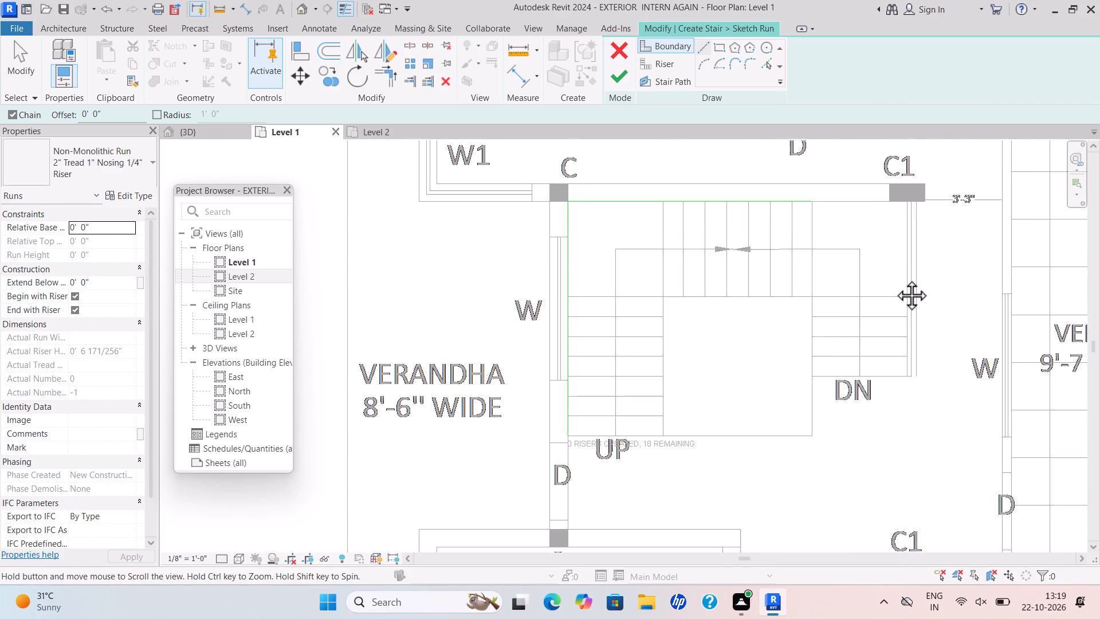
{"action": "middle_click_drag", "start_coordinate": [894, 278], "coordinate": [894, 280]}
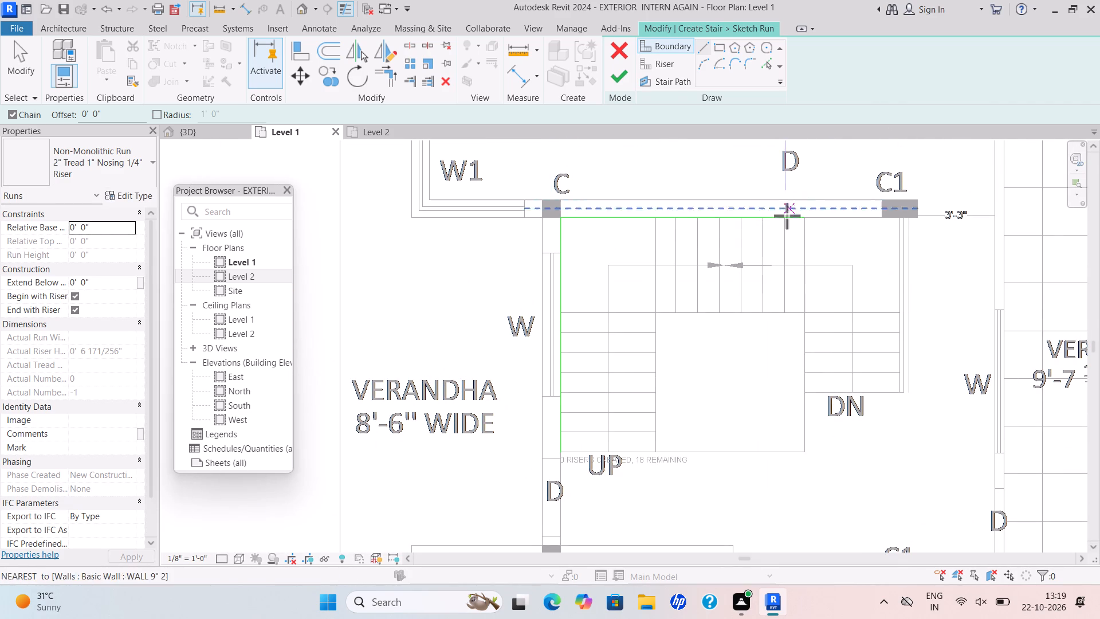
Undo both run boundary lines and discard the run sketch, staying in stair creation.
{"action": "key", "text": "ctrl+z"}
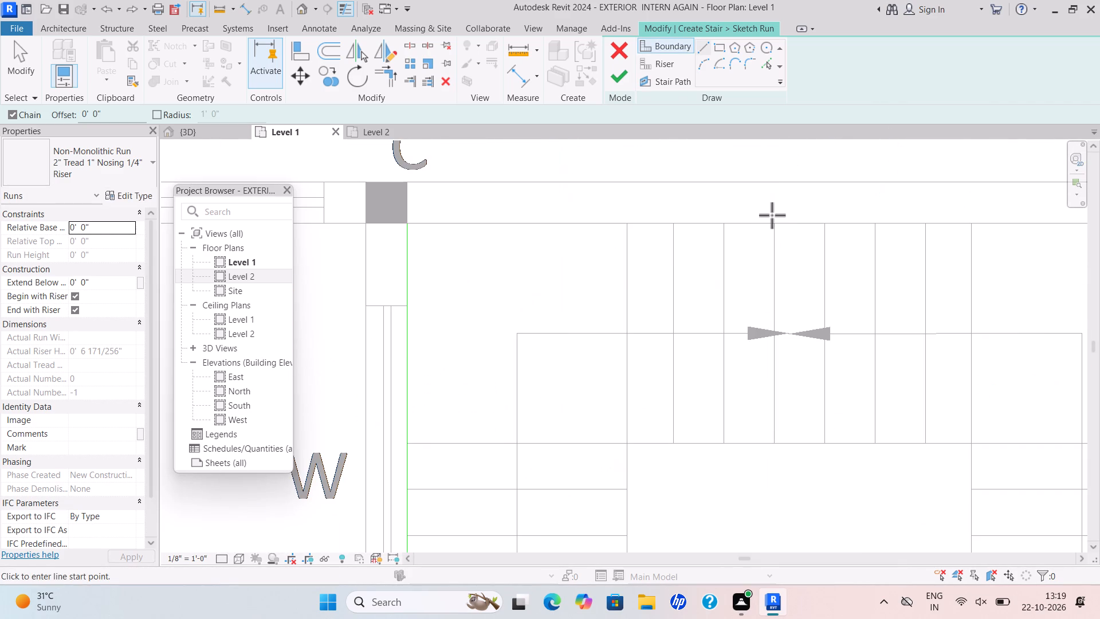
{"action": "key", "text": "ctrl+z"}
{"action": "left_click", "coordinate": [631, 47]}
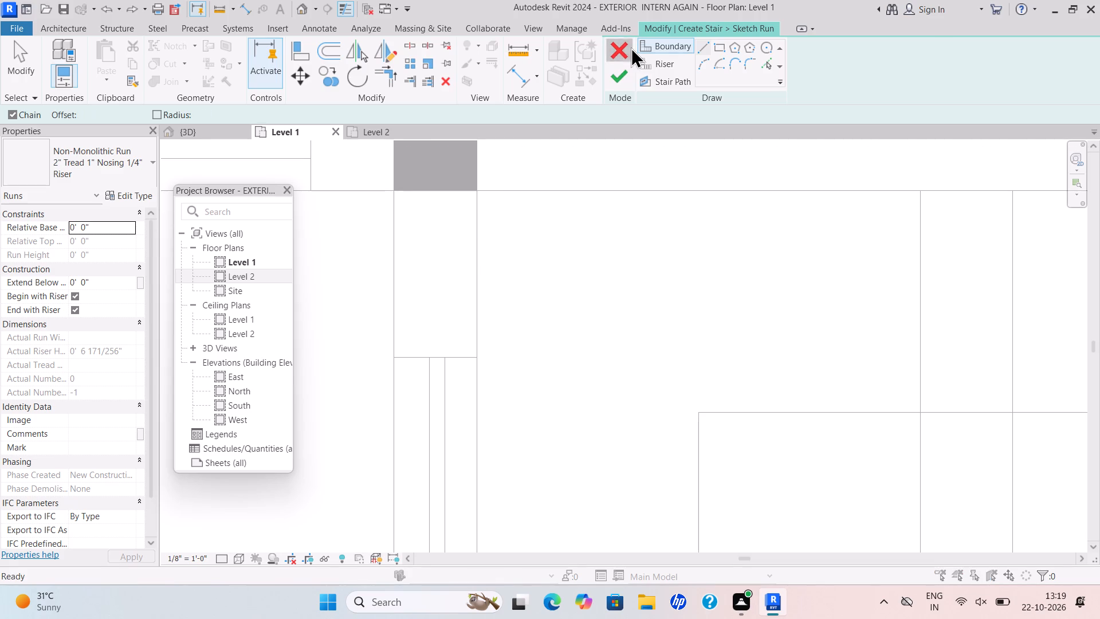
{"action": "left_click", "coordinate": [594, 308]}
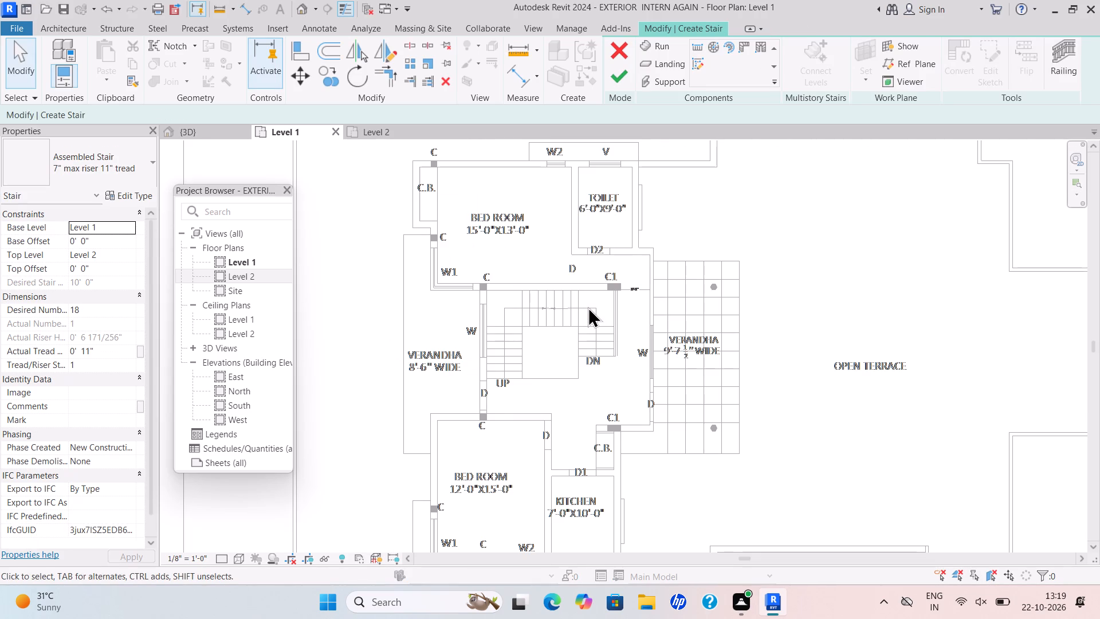
Examine the staircase layouts on the imported ground floor and first floor plans.
{"action": "scroll", "coordinate": [713, 308], "scroll_direction": "down", "scroll_amount": 1}
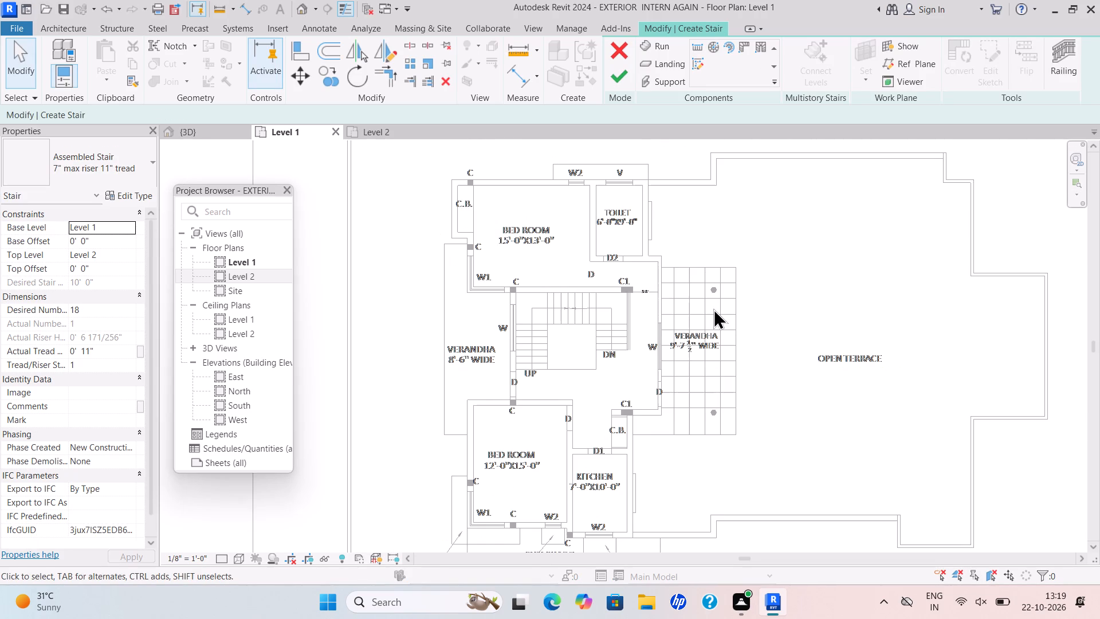
{"action": "scroll", "coordinate": [694, 346], "scroll_direction": "down", "scroll_amount": 1}
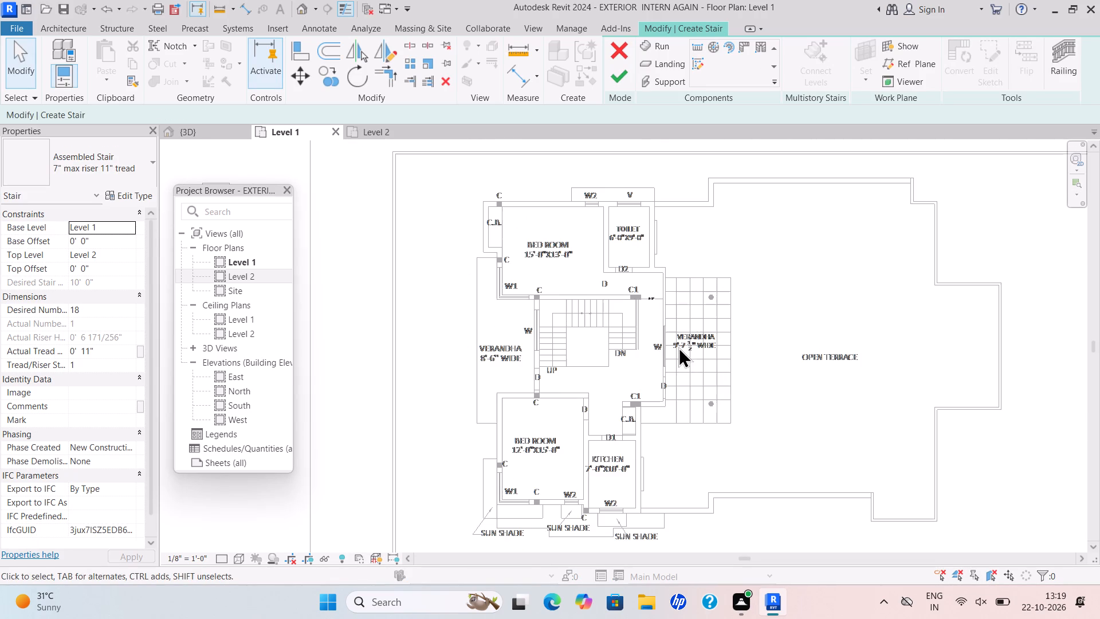
{"action": "scroll", "coordinate": [658, 308], "scroll_direction": "down", "scroll_amount": 3}
{"action": "middle_click_drag", "start_coordinate": [723, 307], "coordinate": [883, 312]}
{"action": "scroll", "coordinate": [878, 313], "scroll_direction": "down", "scroll_amount": 2}
{"action": "scroll", "coordinate": [783, 283], "scroll_direction": "down", "scroll_amount": 2}
{"action": "middle_click_drag", "start_coordinate": [799, 284], "coordinate": [840, 283]}
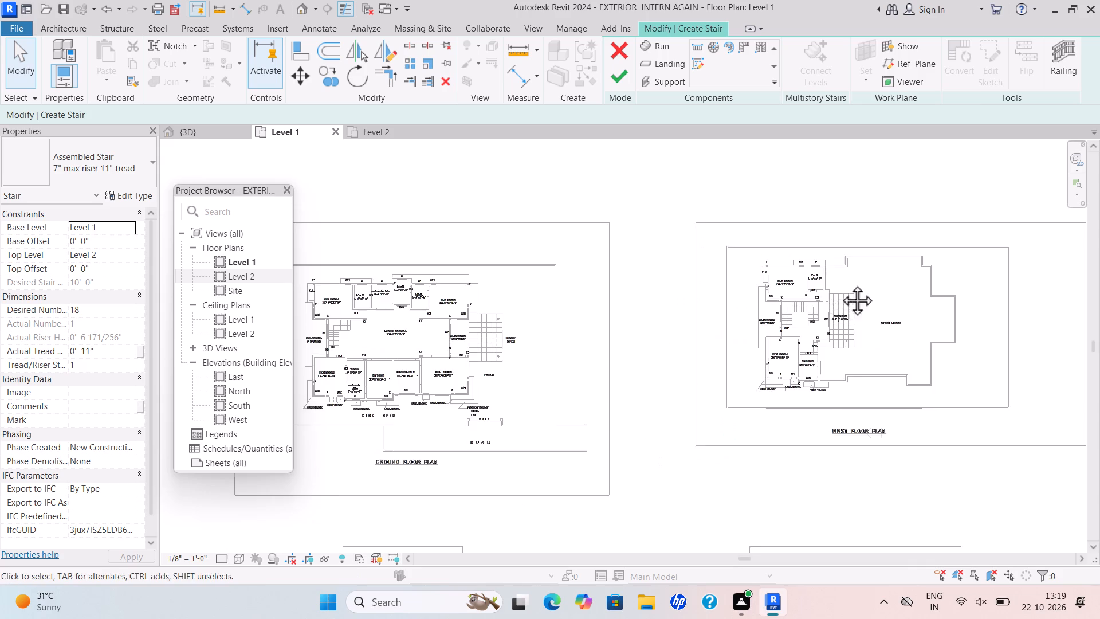
{"action": "middle_click_drag", "start_coordinate": [840, 283], "coordinate": [886, 271]}
{"action": "scroll", "coordinate": [883, 271], "scroll_direction": "down", "scroll_amount": 1}
{"action": "scroll", "coordinate": [890, 271], "scroll_direction": "up", "scroll_amount": 4}
{"action": "scroll", "coordinate": [961, 292], "scroll_direction": "up", "scroll_amount": 2}
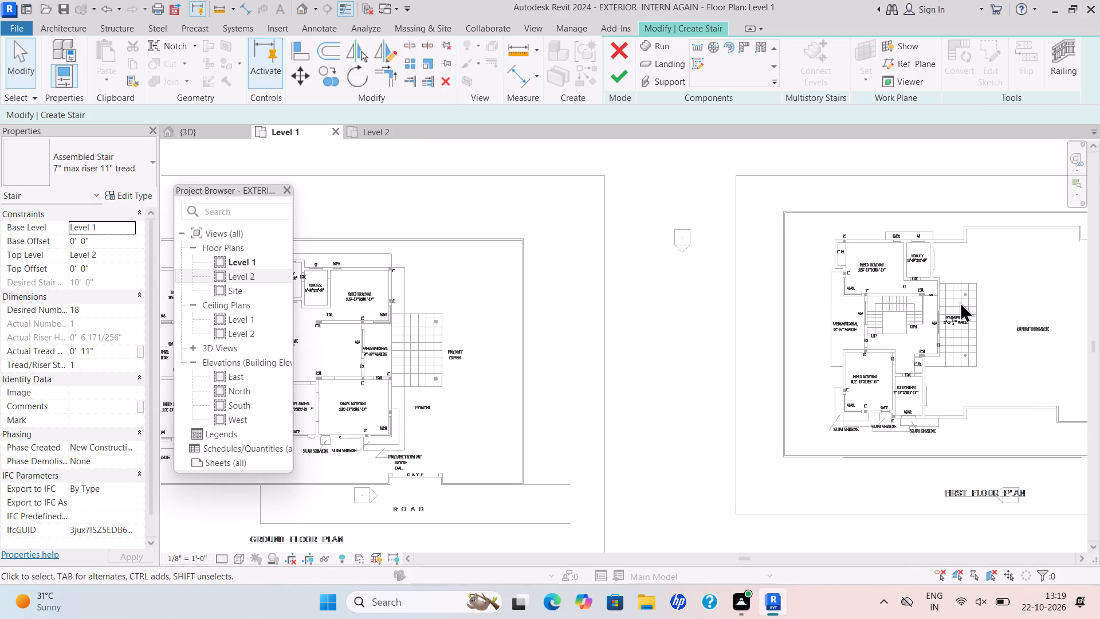
{"action": "scroll", "coordinate": [960, 301], "scroll_direction": "up", "scroll_amount": 4}
{"action": "scroll", "coordinate": [856, 299], "scroll_direction": "up", "scroll_amount": 4}
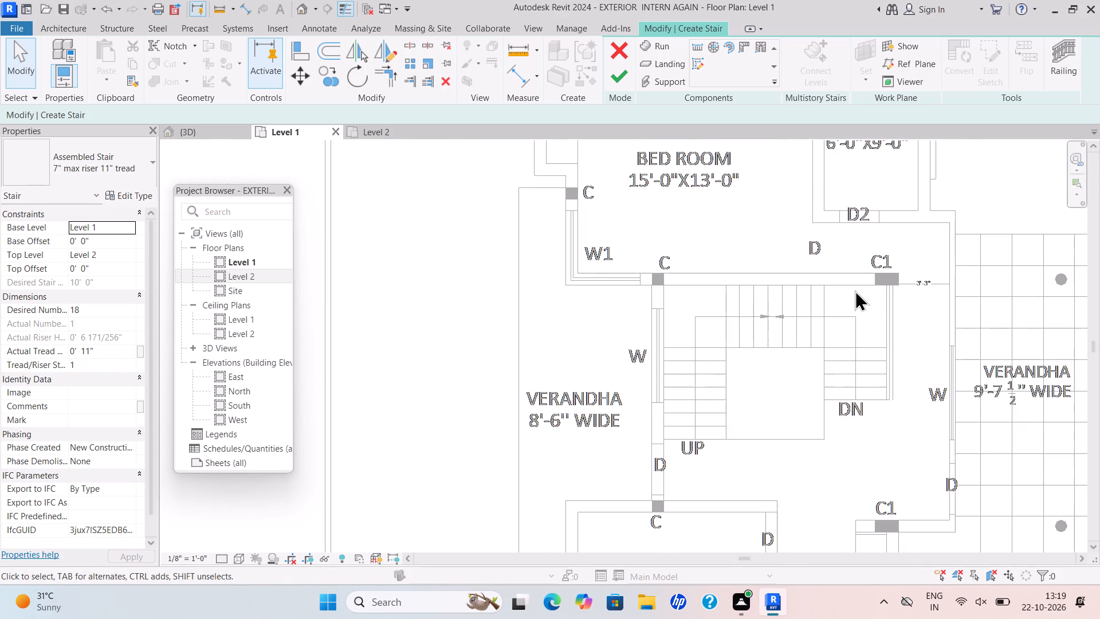
Cancel the stair creation in progress.
{"action": "scroll", "coordinate": [852, 279], "scroll_direction": "up", "scroll_amount": 5}
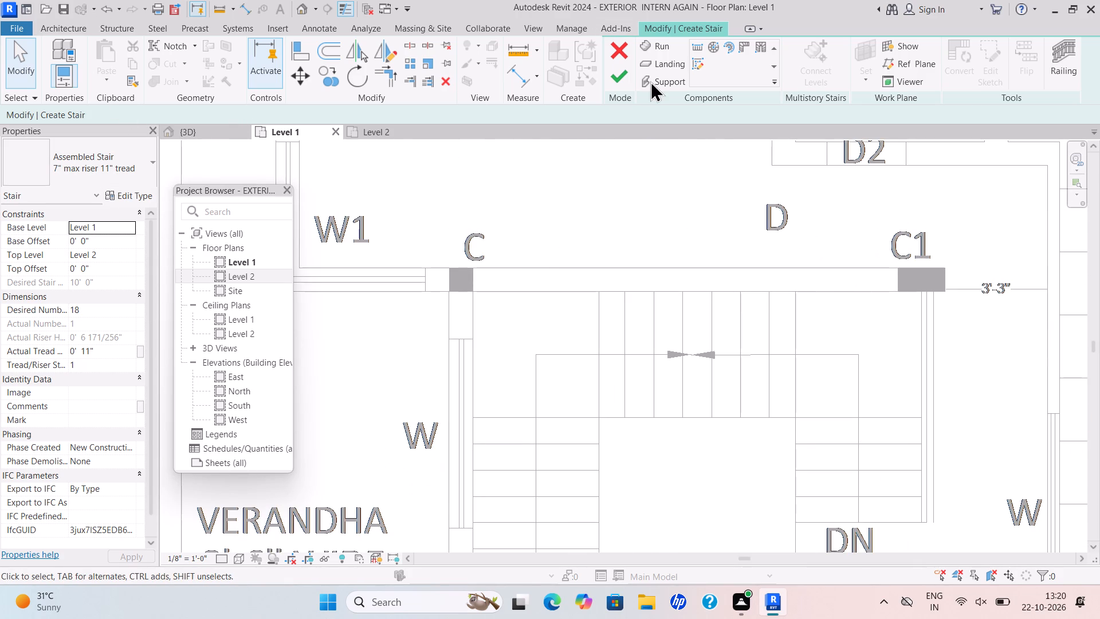
{"action": "left_click", "coordinate": [624, 56]}
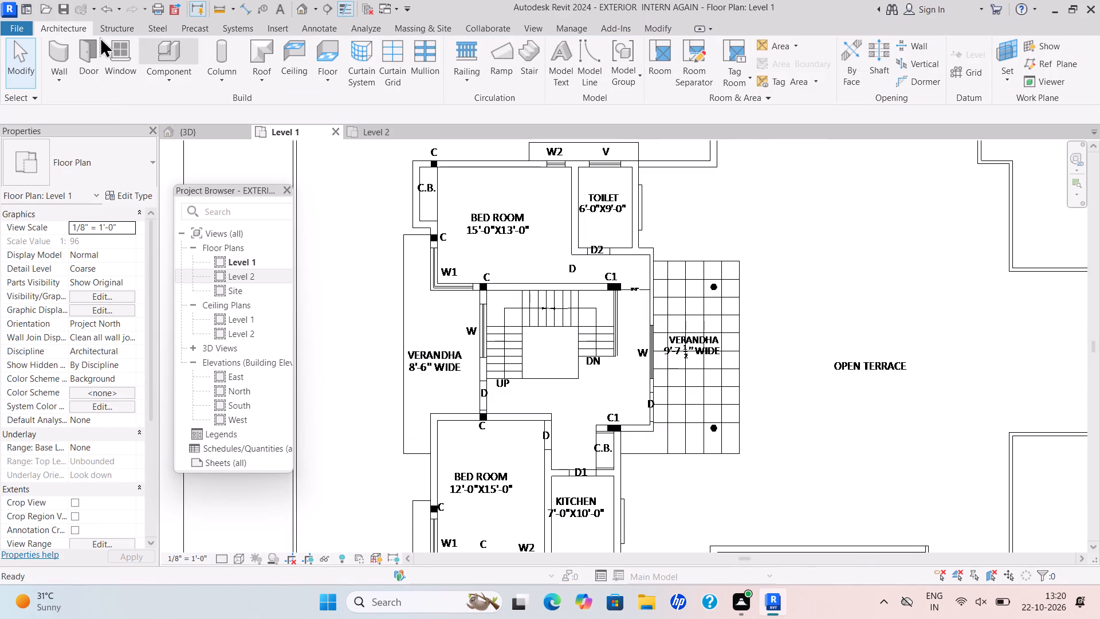
Draw a Generic - 5" wall with 10' unconnected height along the DN flight's outer side, from column C1 to the flight's end.
{"action": "left_click", "coordinate": [61, 76]}
{"action": "left_click", "coordinate": [80, 99]}
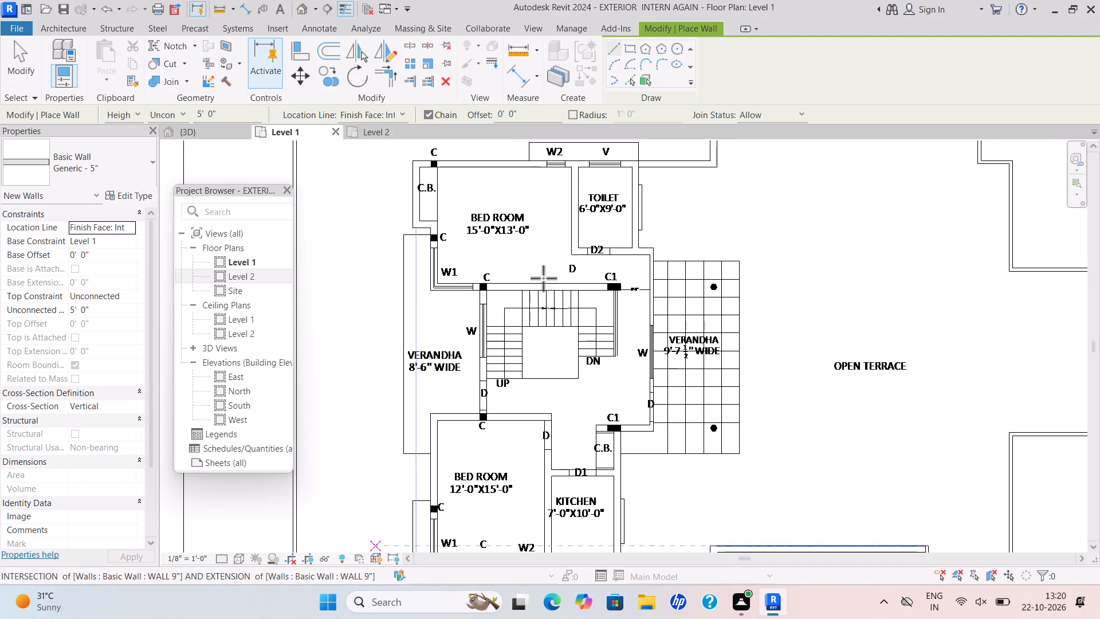
{"action": "scroll", "coordinate": [599, 289], "scroll_direction": "up", "scroll_amount": 4}
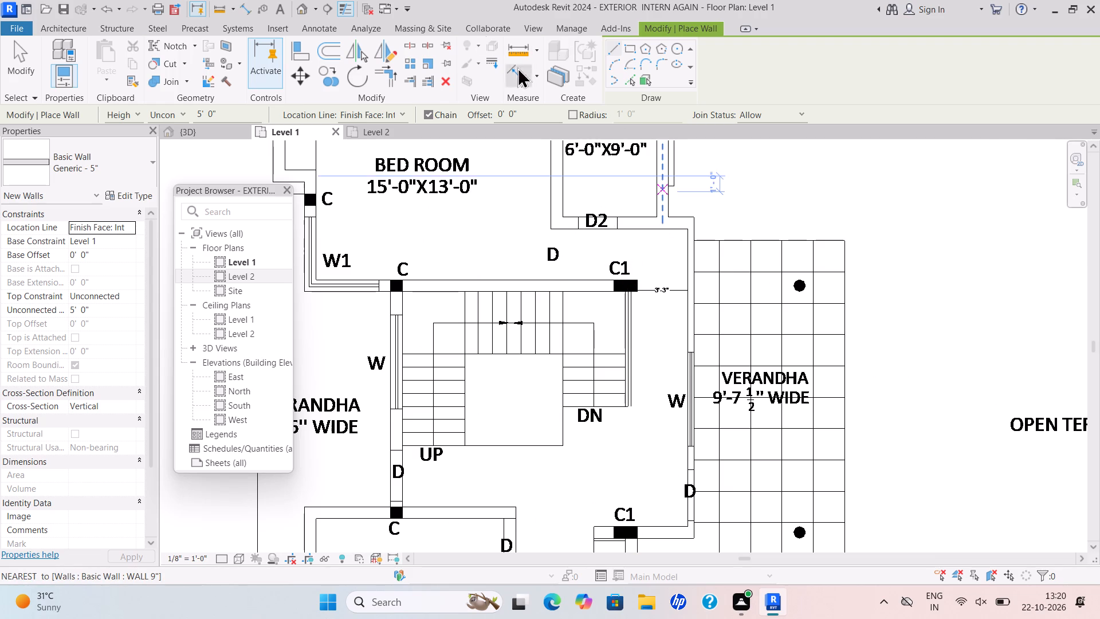
{"action": "left_click", "coordinate": [129, 195]}
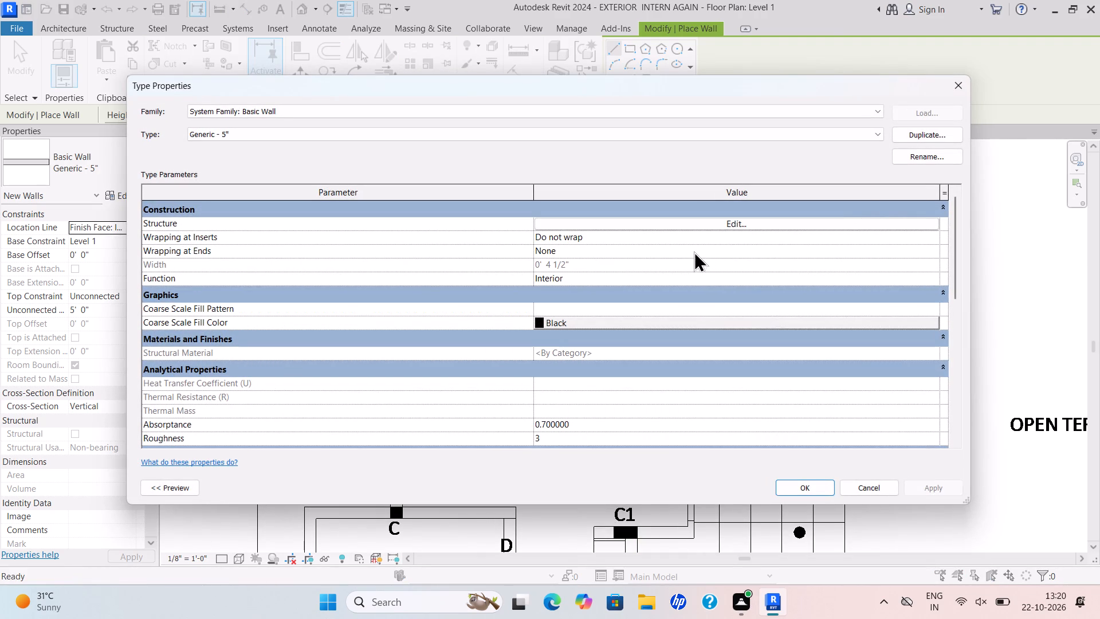
{"action": "left_click", "coordinate": [957, 83]}
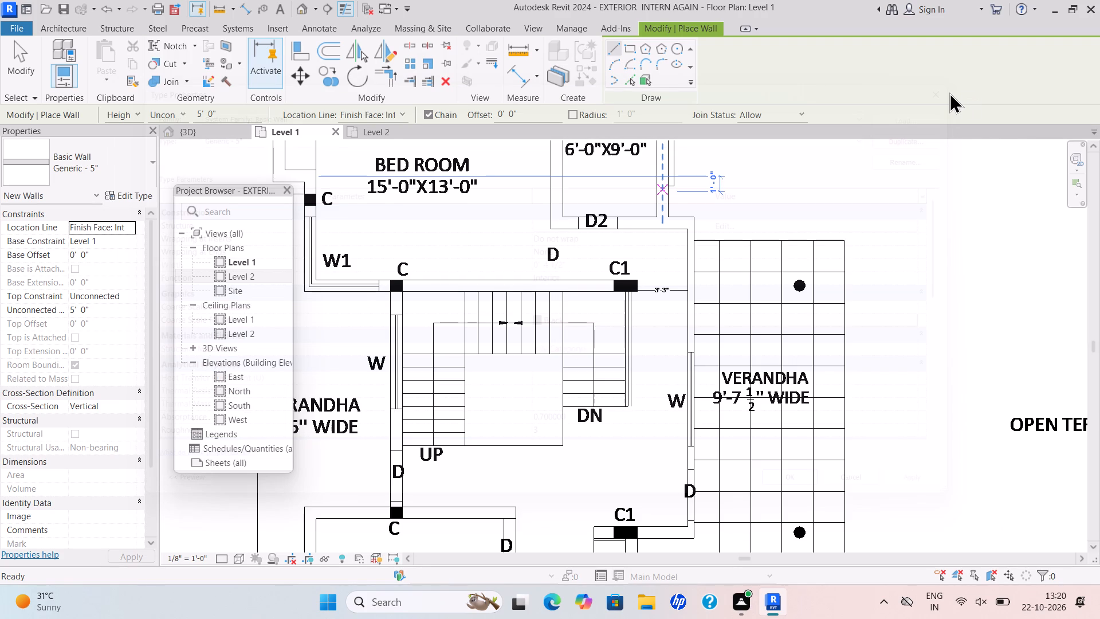
{"action": "left_click_drag", "start_coordinate": [96, 310], "coordinate": [82, 323]}
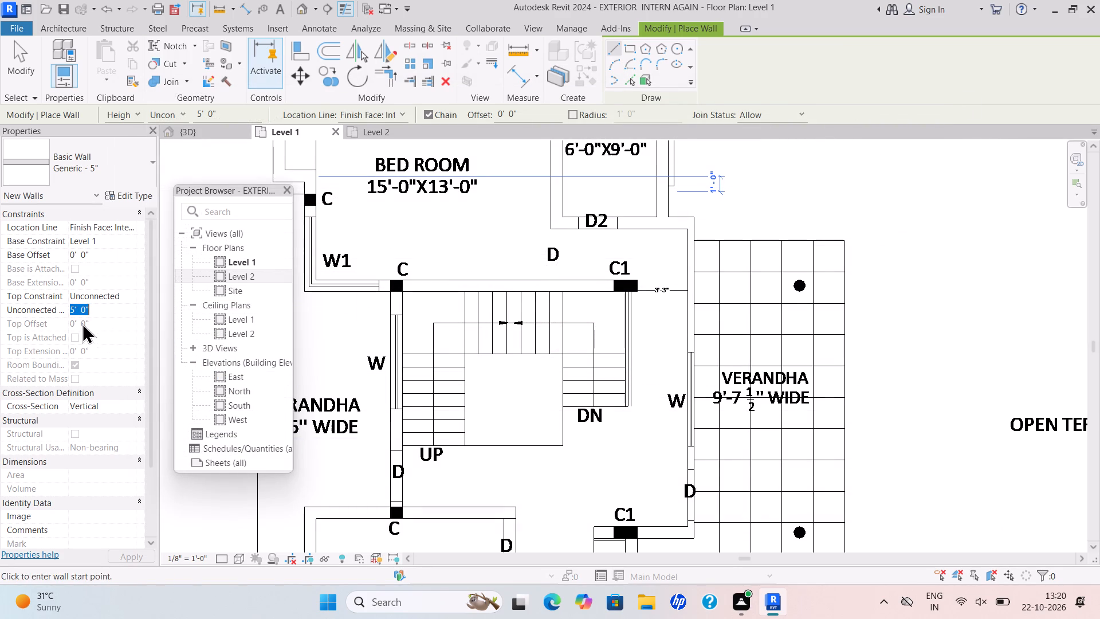
{"action": "key", "text": "BackSpace"}
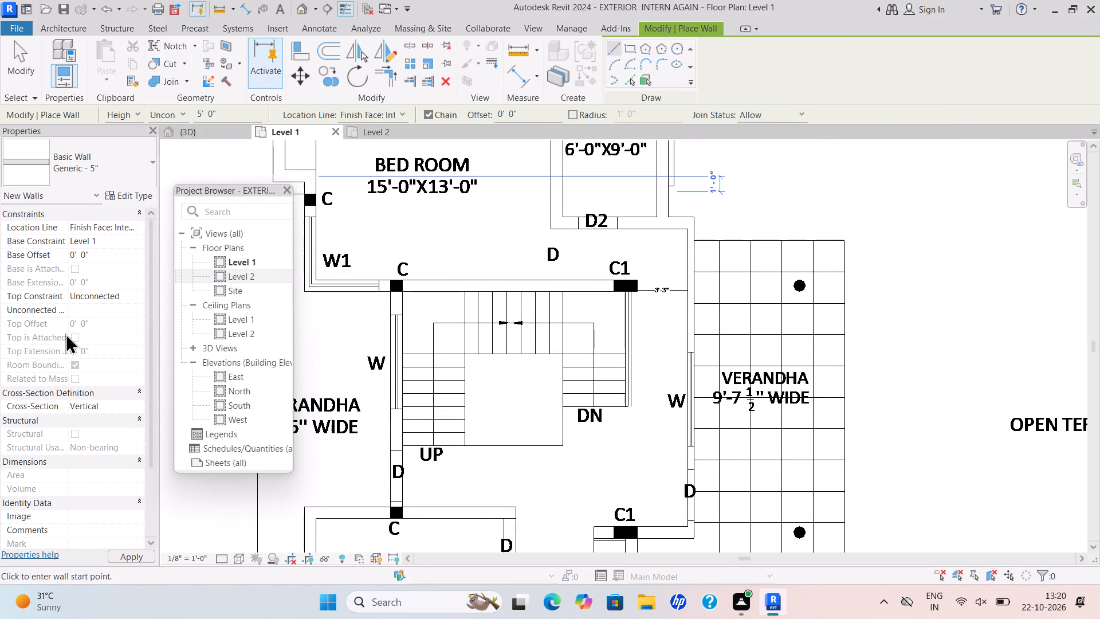
{"action": "type", "text": "10'"}
{"action": "key", "text": "Return"}
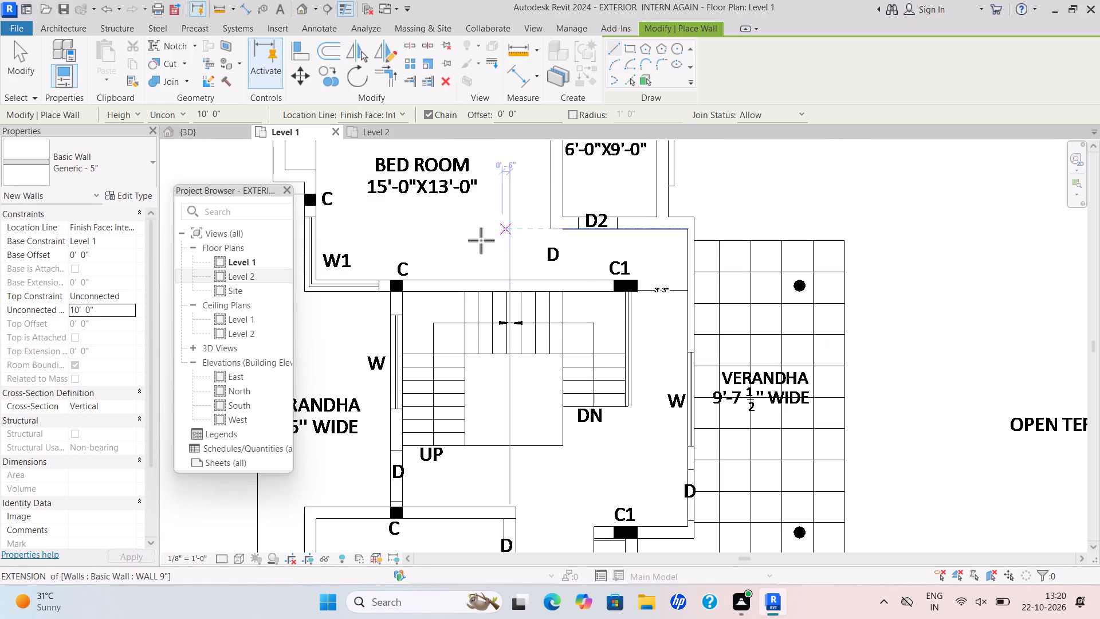
{"action": "scroll", "coordinate": [602, 305], "scroll_direction": "up", "scroll_amount": 6}
{"action": "scroll", "coordinate": [649, 300], "scroll_direction": "up", "scroll_amount": 12}
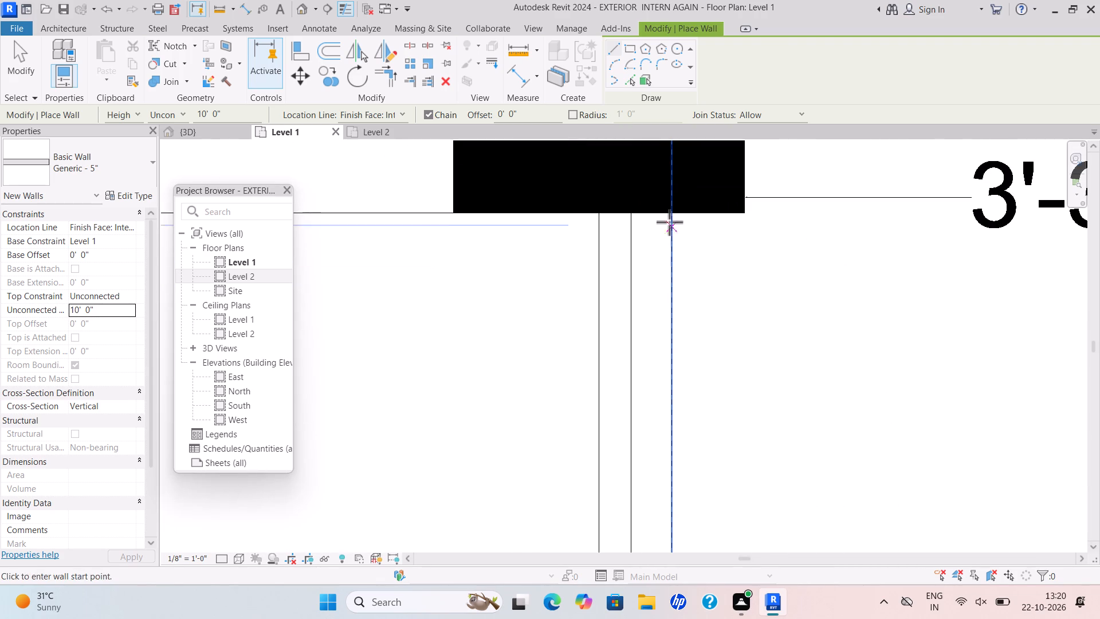
{"action": "left_click_drag", "start_coordinate": [675, 209], "coordinate": [675, 215]}
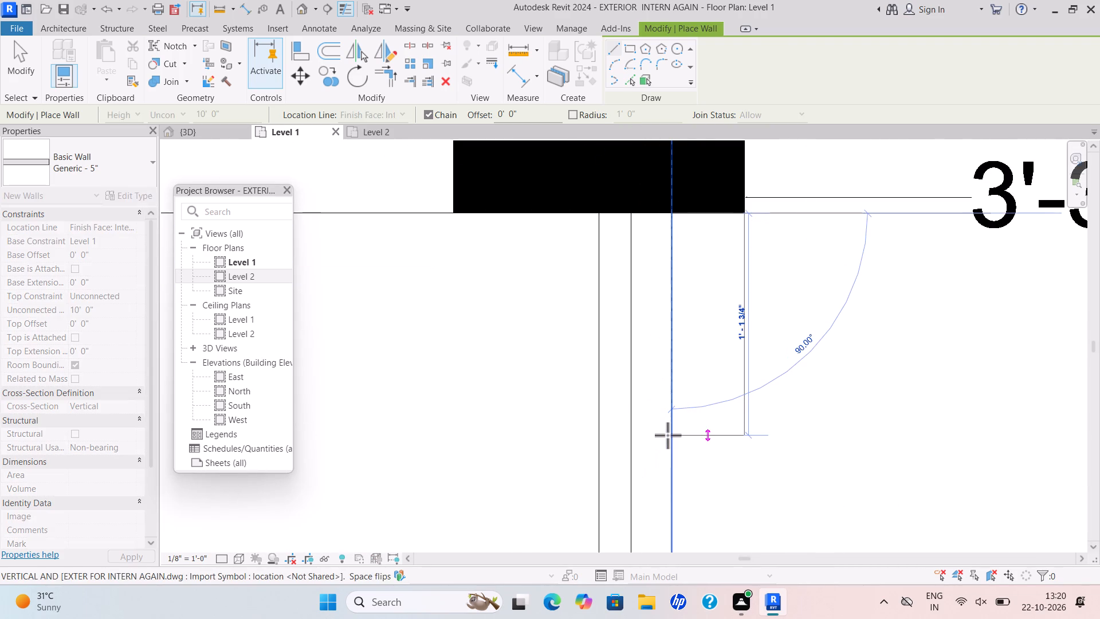
{"action": "key", "text": "space"}
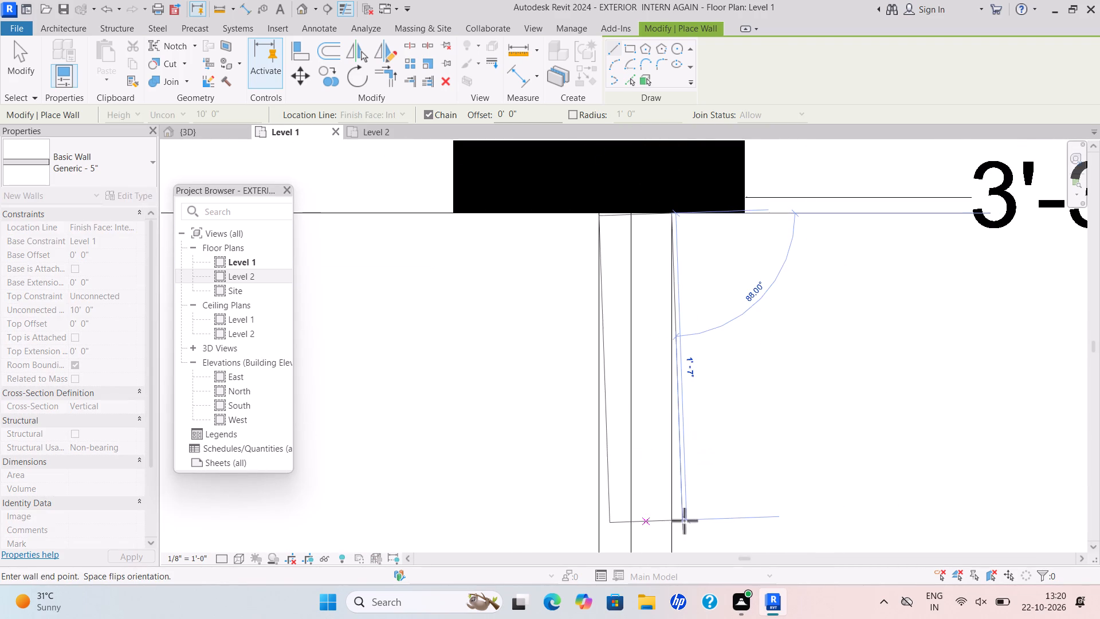
{"action": "scroll", "coordinate": [684, 520], "scroll_direction": "down", "scroll_amount": 4}
{"action": "middle_click_drag", "start_coordinate": [679, 516], "coordinate": [677, 184]}
{"action": "scroll", "coordinate": [663, 540], "scroll_direction": "down", "scroll_amount": 3}
{"action": "middle_click_drag", "start_coordinate": [658, 535], "coordinate": [705, 167]}
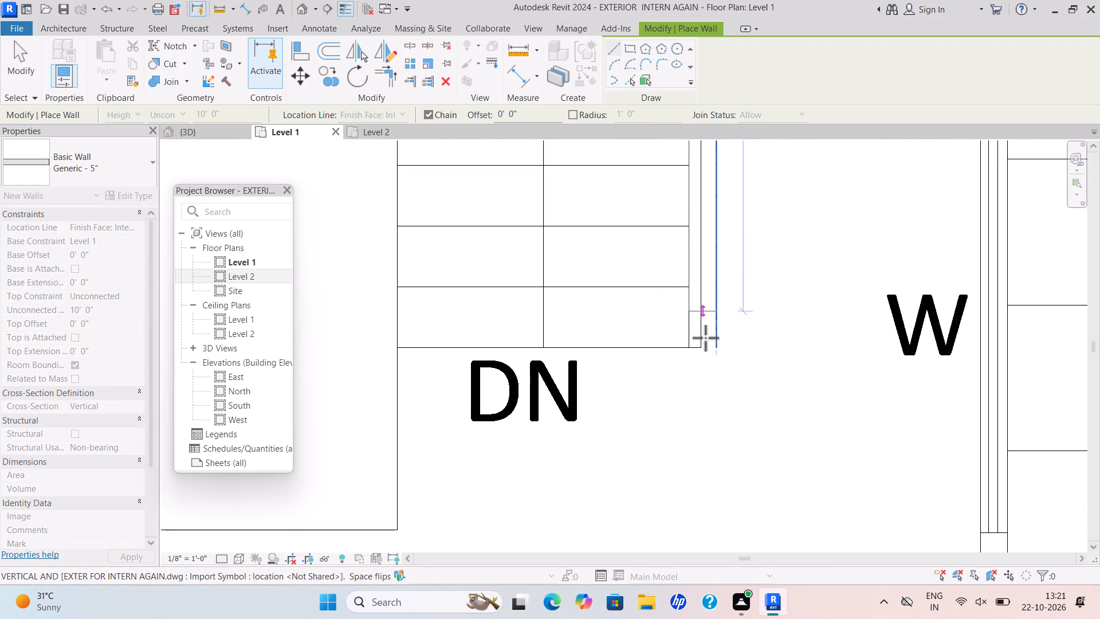
{"action": "scroll", "coordinate": [724, 352], "scroll_direction": "up", "scroll_amount": 6}
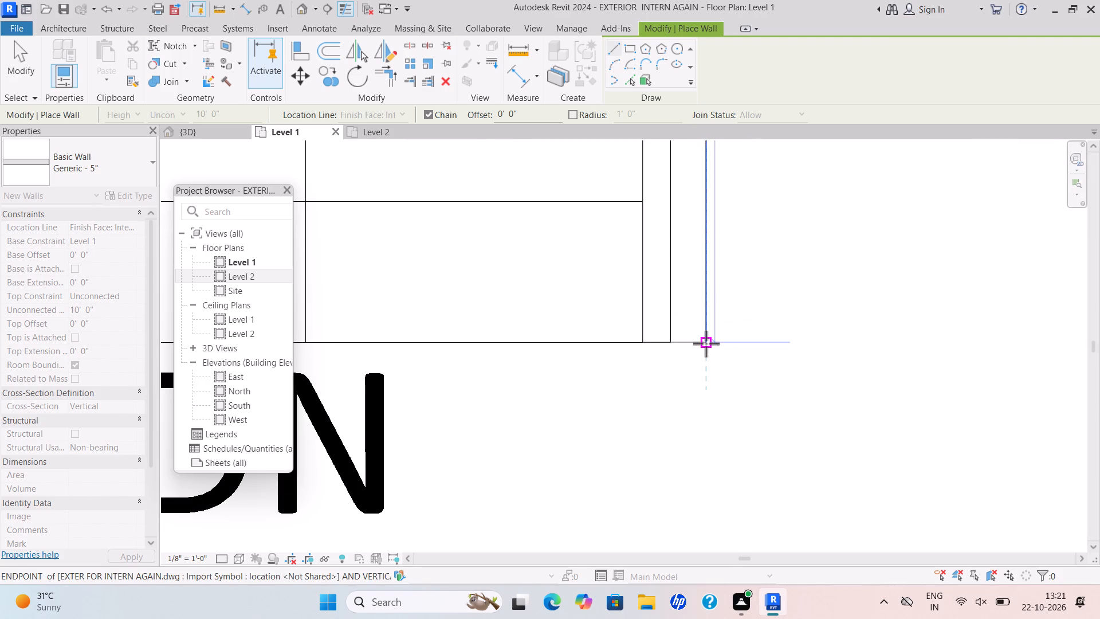
{"action": "scroll", "coordinate": [706, 343], "scroll_direction": "up", "scroll_amount": 5}
{"action": "left_click", "coordinate": [706, 347]}
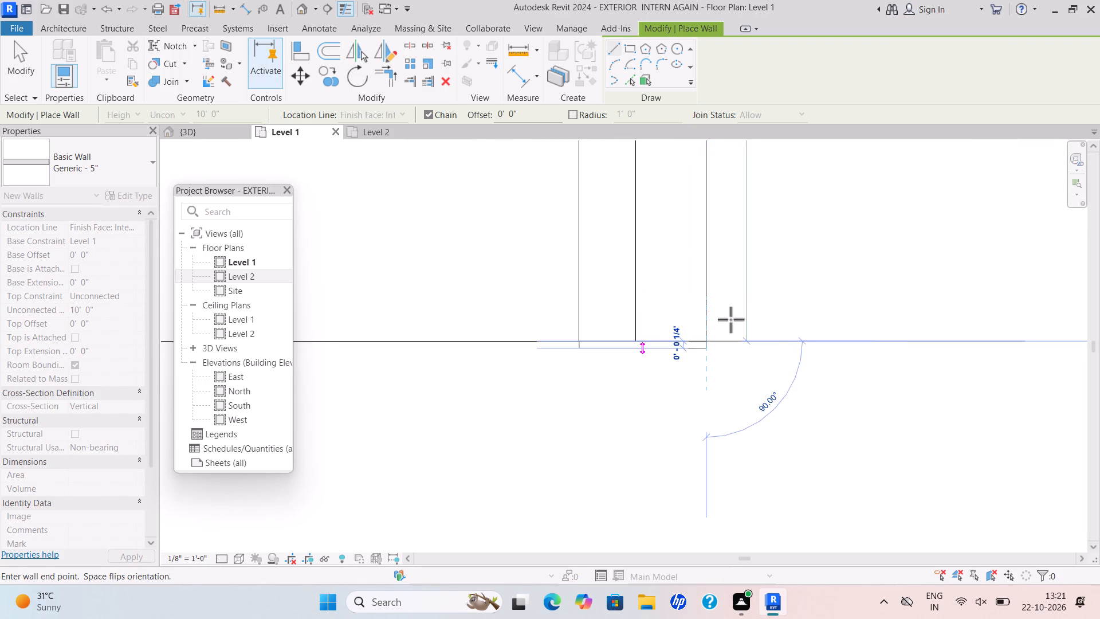
{"action": "key", "text": "Escape"}
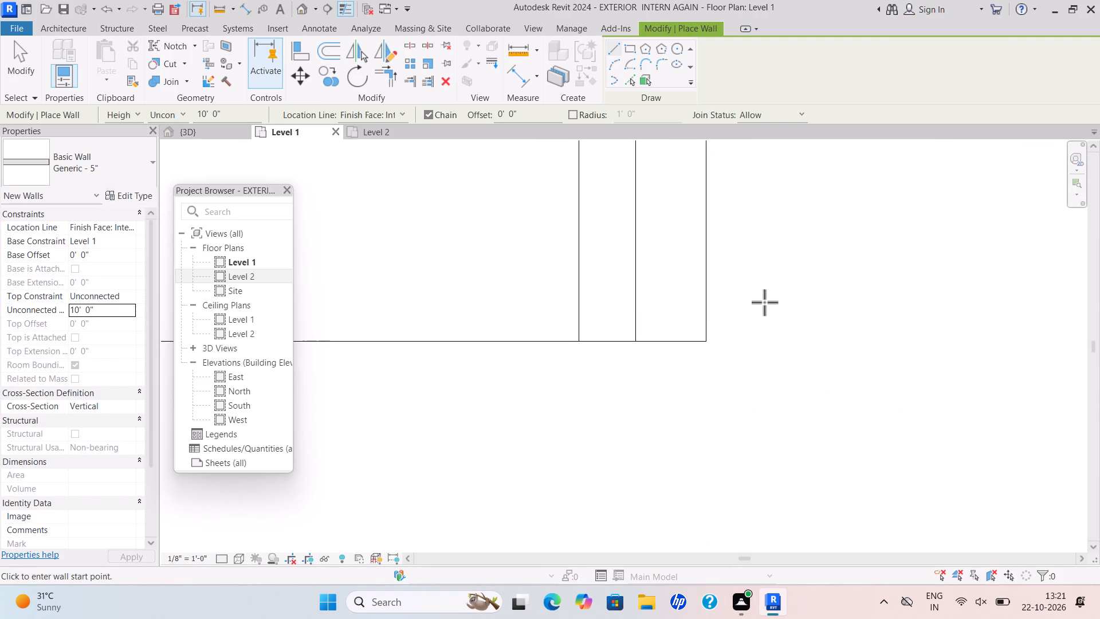
Check the modelled walls in the 3D view, and return to the DN flight on the Level 1 plan.
{"action": "left_click", "coordinate": [225, 133]}
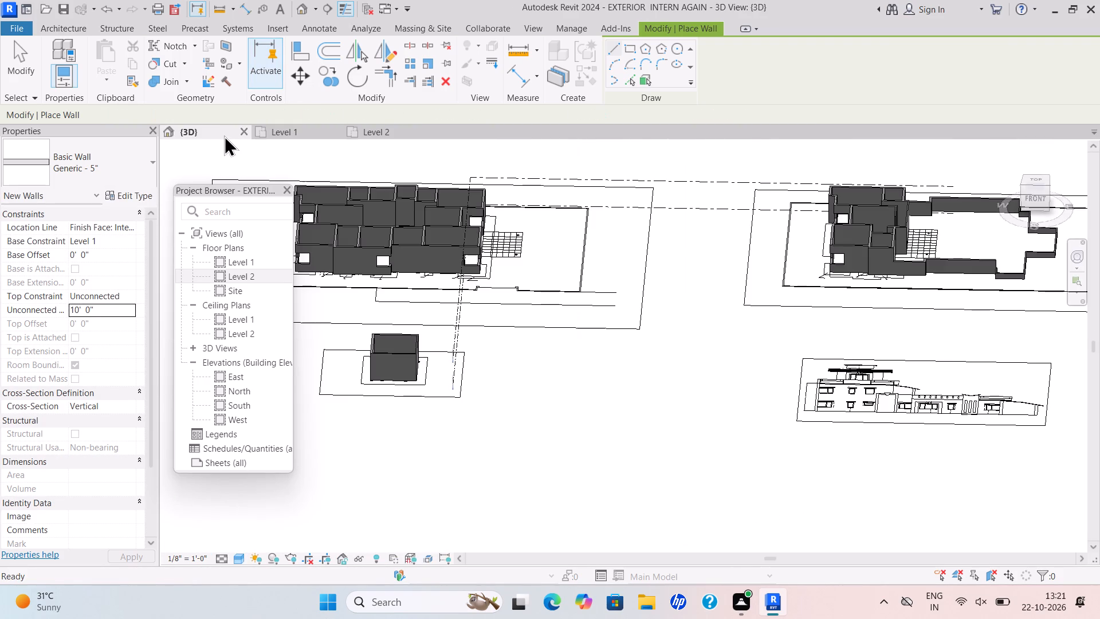
{"action": "scroll", "coordinate": [925, 205], "scroll_direction": "up", "scroll_amount": 13}
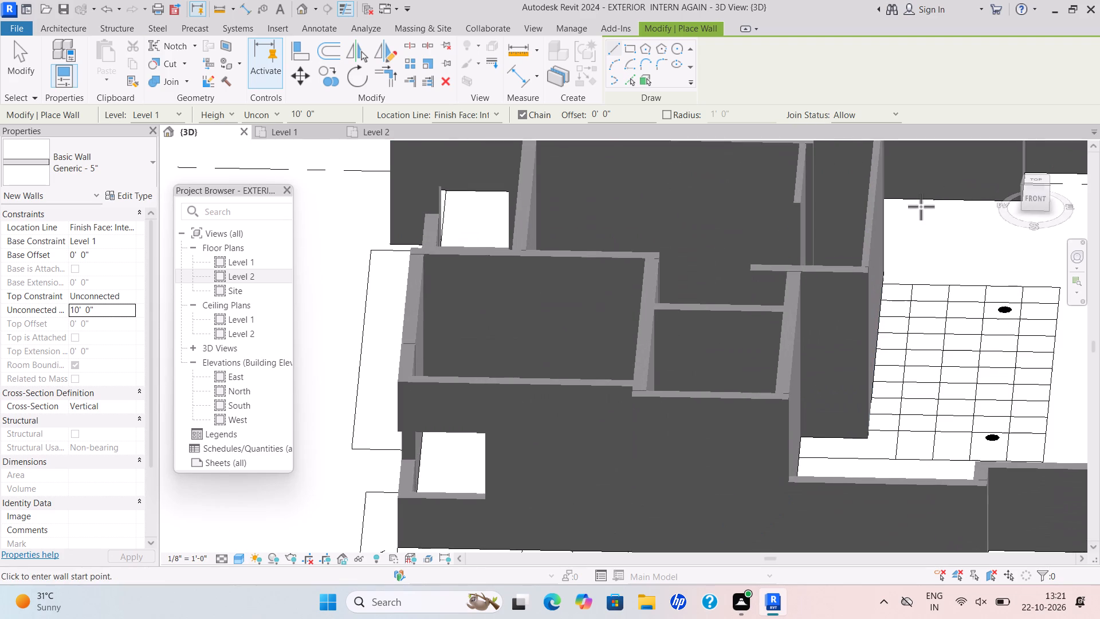
{"action": "left_click", "coordinate": [280, 134]}
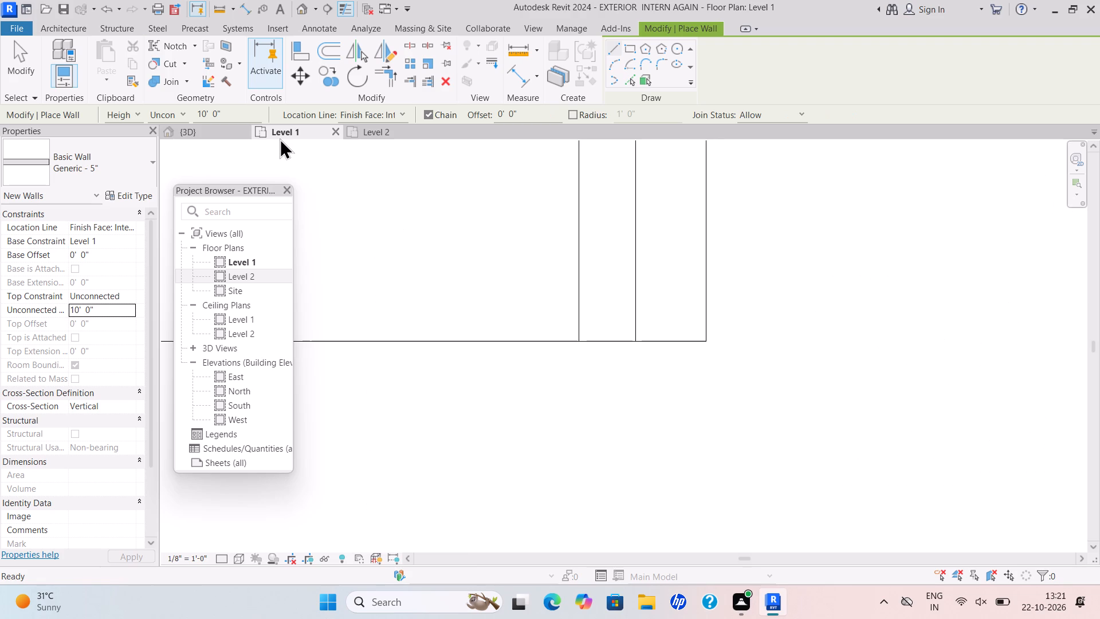
{"action": "scroll", "coordinate": [550, 201], "scroll_direction": "down", "scroll_amount": 10}
{"action": "scroll", "coordinate": [601, 316], "scroll_direction": "up", "scroll_amount": 1}
{"action": "scroll", "coordinate": [602, 316], "scroll_direction": "down", "scroll_amount": 4}
{"action": "middle_click_drag", "start_coordinate": [608, 328], "coordinate": [650, 397]}
{"action": "scroll", "coordinate": [661, 394], "scroll_direction": "up", "scroll_amount": 1}
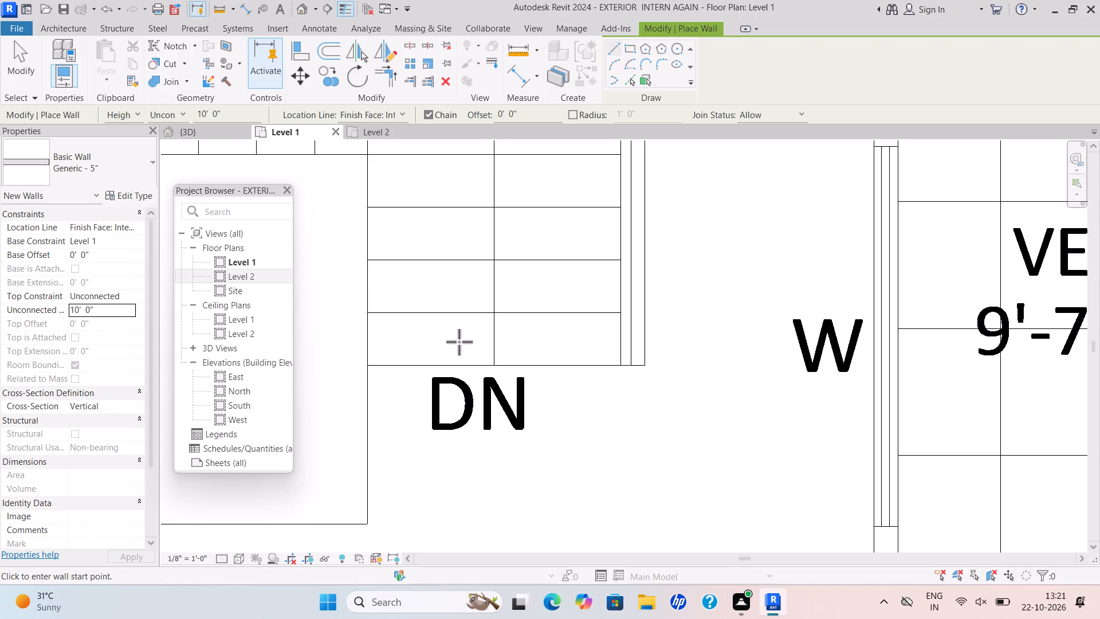
{"action": "scroll", "coordinate": [648, 293], "scroll_direction": "down", "scroll_amount": 1}
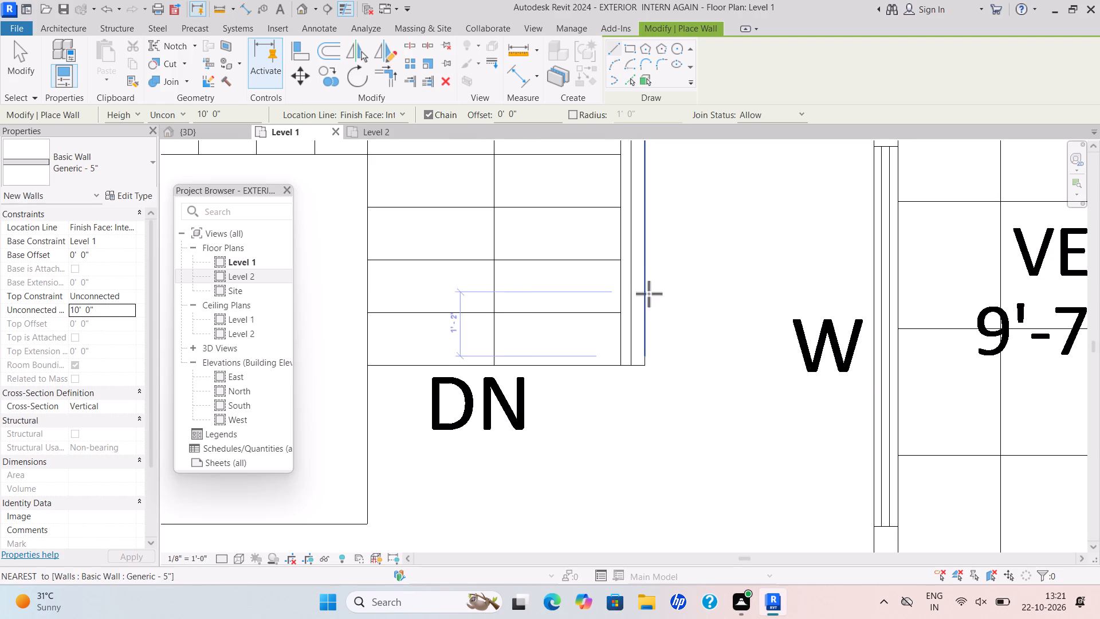
{"action": "scroll", "coordinate": [649, 293], "scroll_direction": "down", "scroll_amount": 4}
Start a stair with a sketched run and draw its boundary from the UP end along the verandha-side wall to column C.
{"action": "left_click_drag", "start_coordinate": [66, 26], "coordinate": [64, 33]}
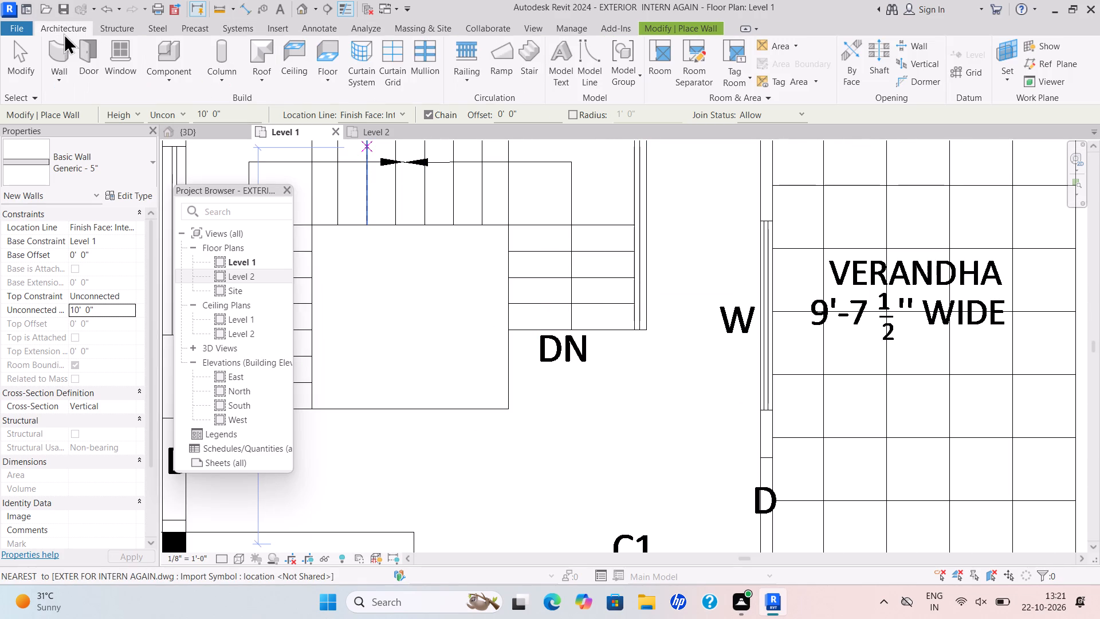
{"action": "left_click", "coordinate": [527, 70]}
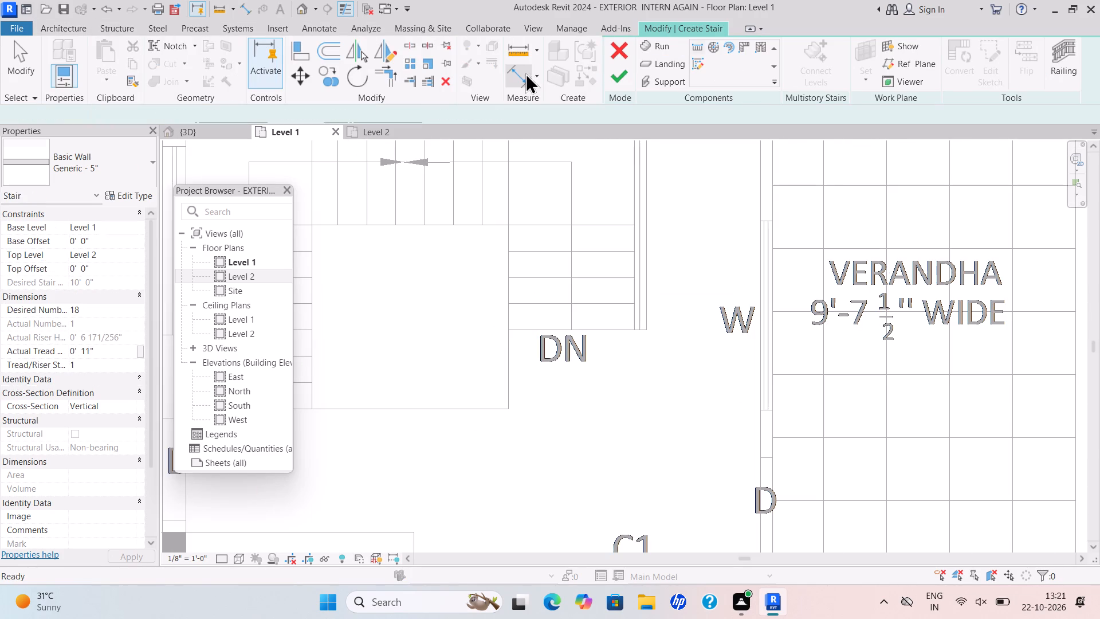
{"action": "double_click", "coordinate": [698, 62]}
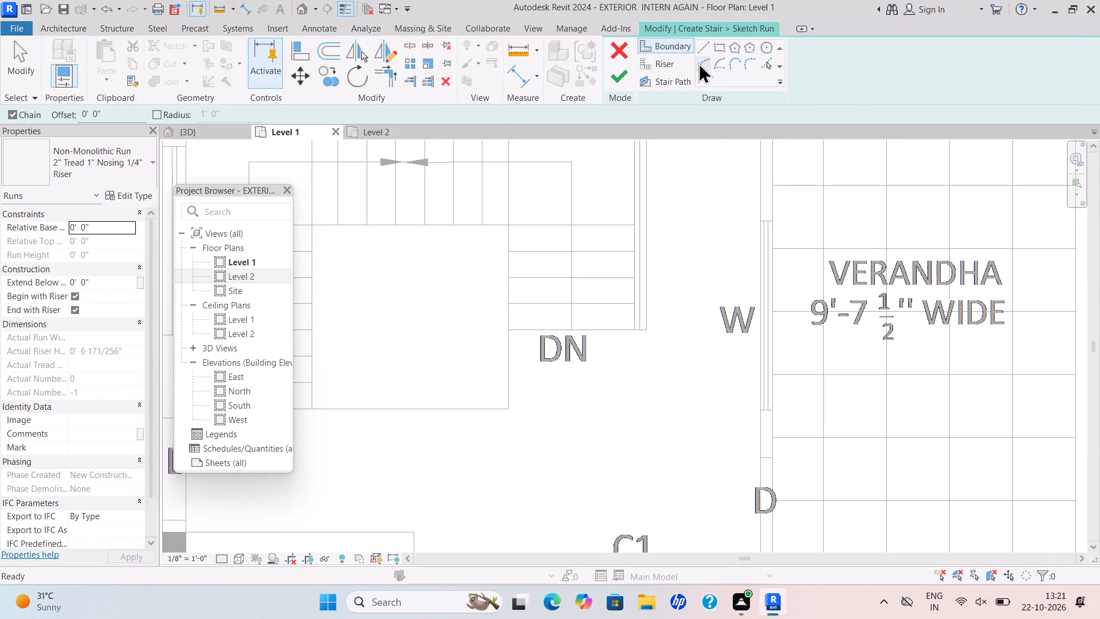
{"action": "left_click", "coordinate": [679, 45]}
{"action": "left_click", "coordinate": [700, 47]}
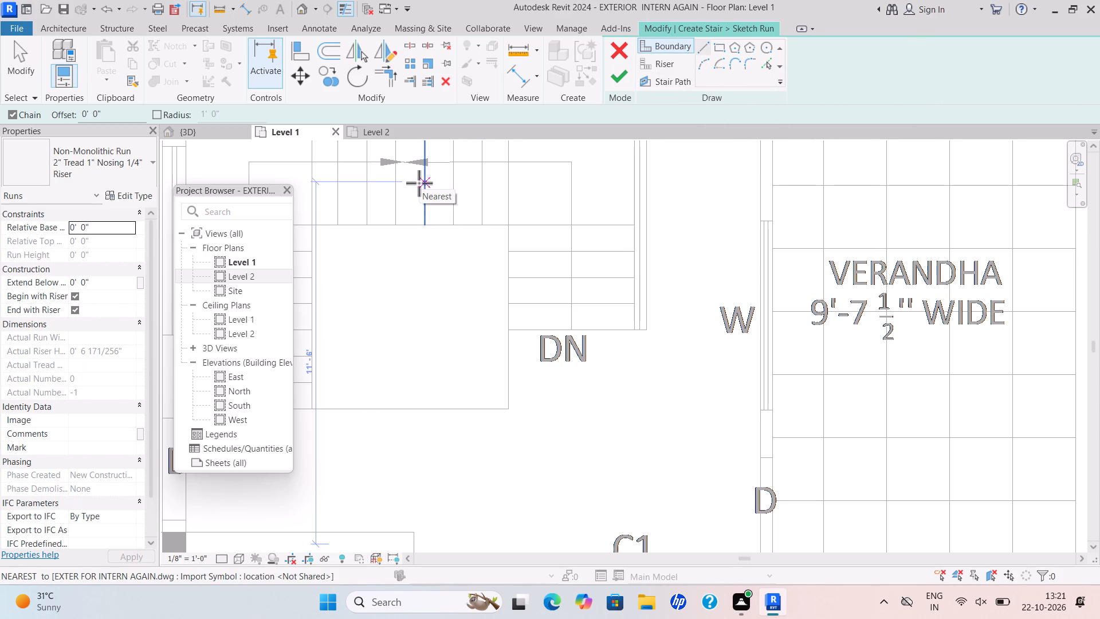
{"action": "scroll", "coordinate": [512, 258], "scroll_direction": "down", "scroll_amount": 5}
{"action": "middle_click_drag", "start_coordinate": [628, 285], "coordinate": [742, 275]}
{"action": "scroll", "coordinate": [502, 334], "scroll_direction": "up", "scroll_amount": 7}
{"action": "scroll", "coordinate": [542, 323], "scroll_direction": "down", "scroll_amount": 19}
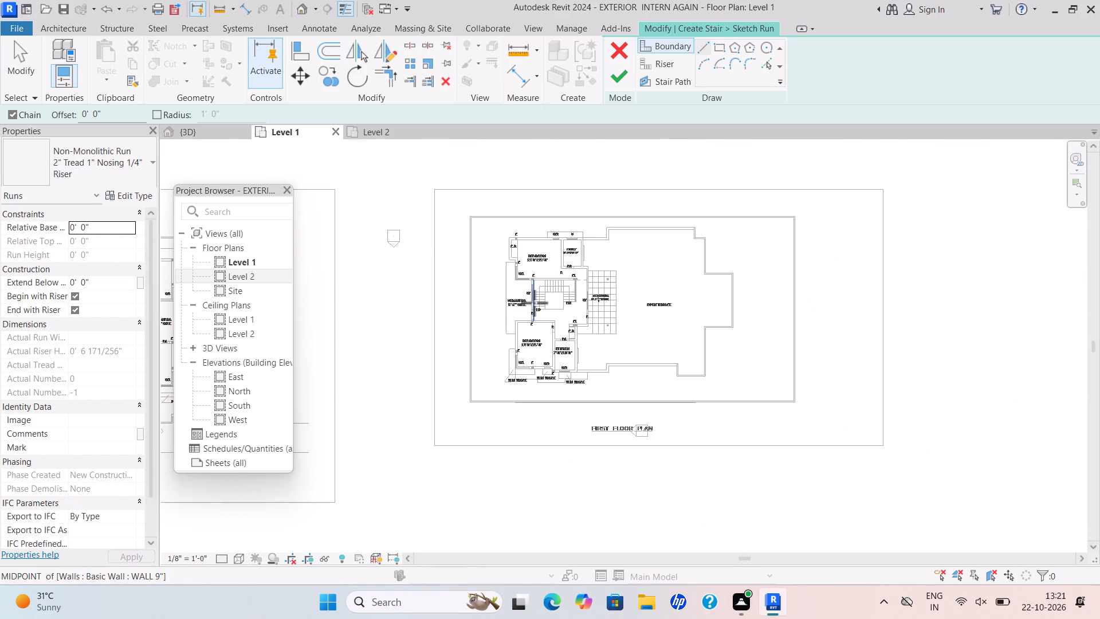
{"action": "scroll", "coordinate": [536, 302], "scroll_direction": "down", "scroll_amount": 6}
{"action": "scroll", "coordinate": [532, 315], "scroll_direction": "up", "scroll_amount": 13}
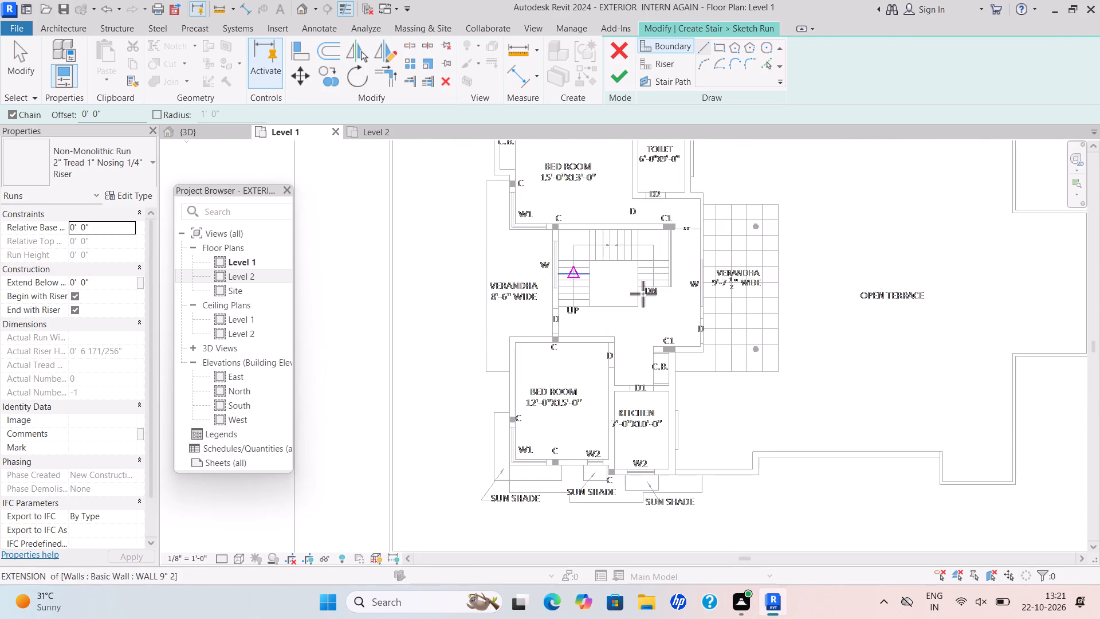
{"action": "scroll", "coordinate": [567, 336], "scroll_direction": "up", "scroll_amount": 13}
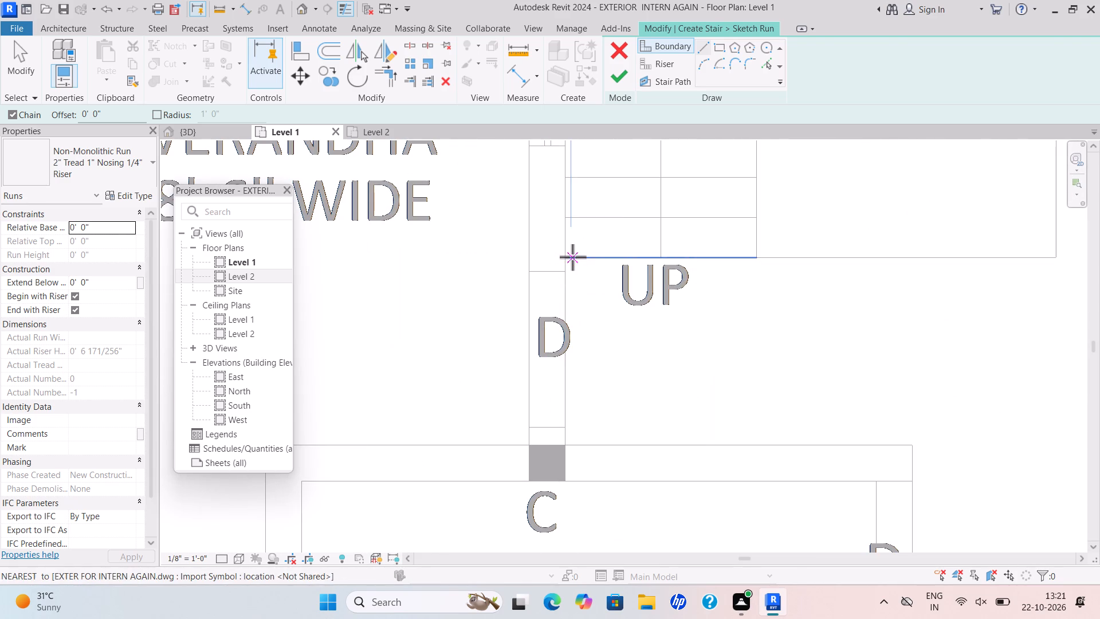
{"action": "left_click", "coordinate": [567, 259]}
{"action": "scroll", "coordinate": [565, 224], "scroll_direction": "down", "scroll_amount": 4}
{"action": "middle_click_drag", "start_coordinate": [565, 227], "coordinate": [581, 389]}
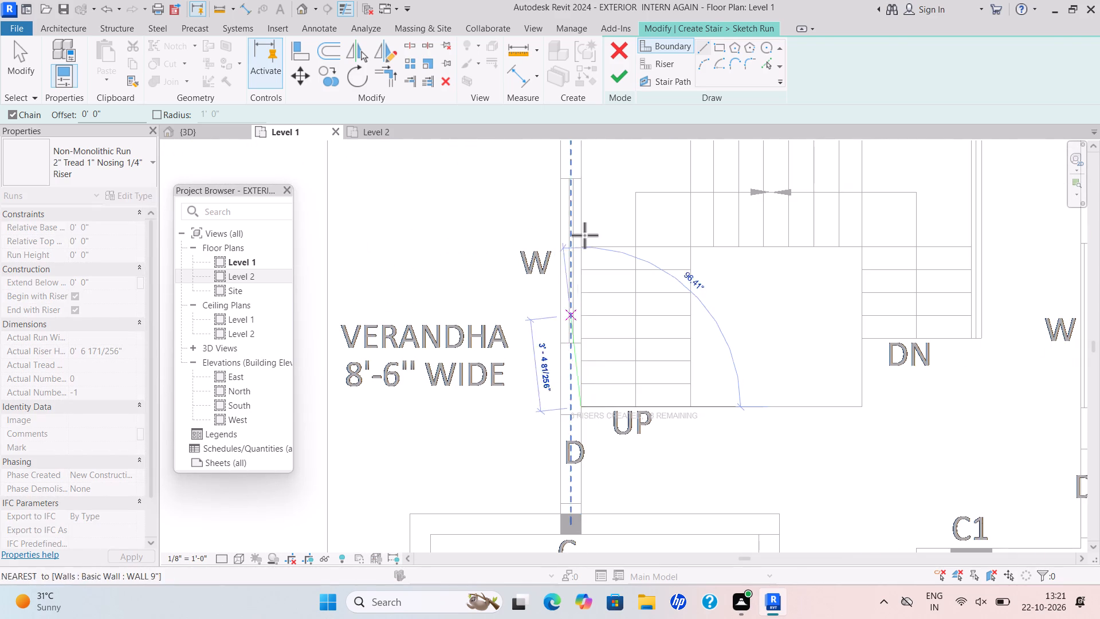
{"action": "middle_click_drag", "start_coordinate": [582, 220], "coordinate": [586, 304]}
{"action": "scroll", "coordinate": [586, 246], "scroll_direction": "down", "scroll_amount": 2}
{"action": "scroll", "coordinate": [665, 356], "scroll_direction": "down", "scroll_amount": 1}
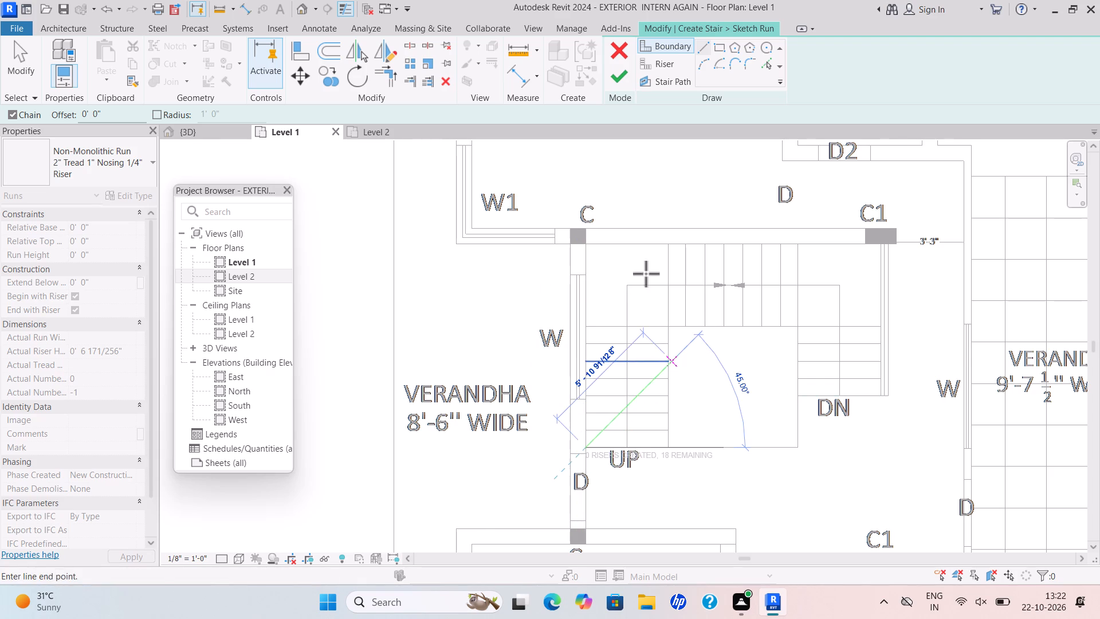
{"action": "scroll", "coordinate": [591, 253], "scroll_direction": "up", "scroll_amount": 11}
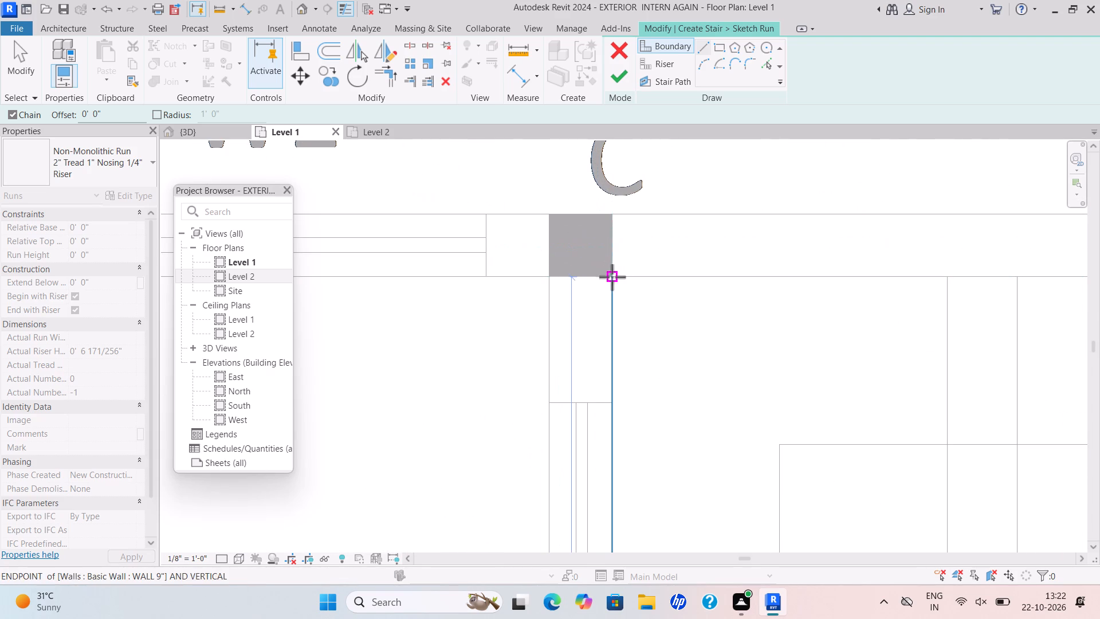
{"action": "left_click", "coordinate": [612, 277]}
Continue the run boundary from column C along the upper bedroom's wall to the DN flight's outer edge at column C1.
{"action": "scroll", "coordinate": [958, 273], "scroll_direction": "down", "scroll_amount": 5}
{"action": "middle_click_drag", "start_coordinate": [968, 275], "coordinate": [479, 229]}
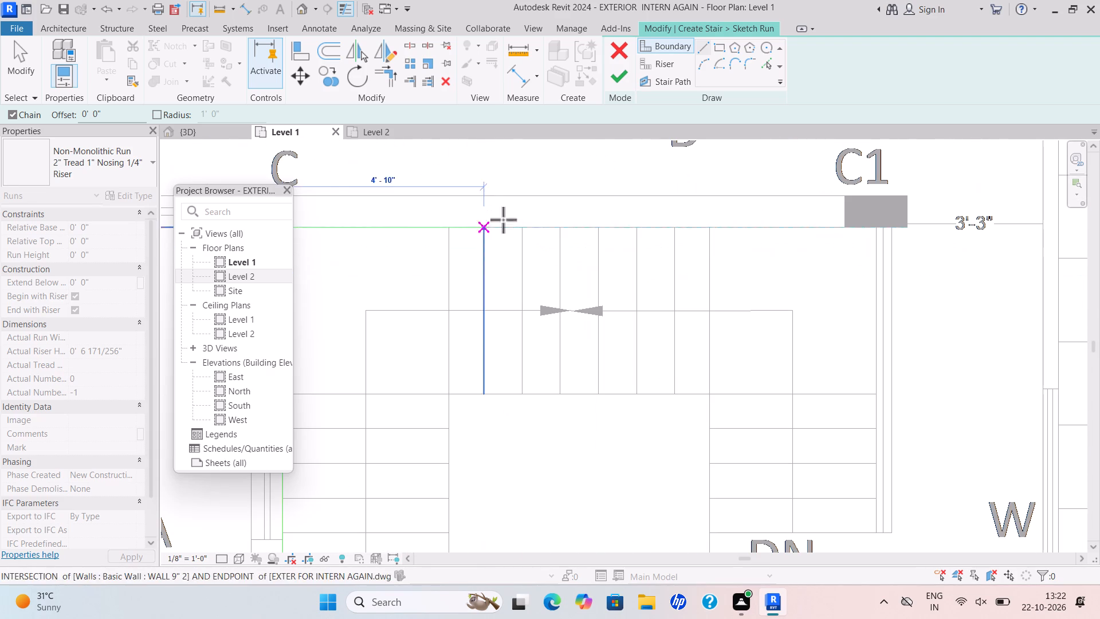
{"action": "scroll", "coordinate": [881, 230], "scroll_direction": "up", "scroll_amount": 11}
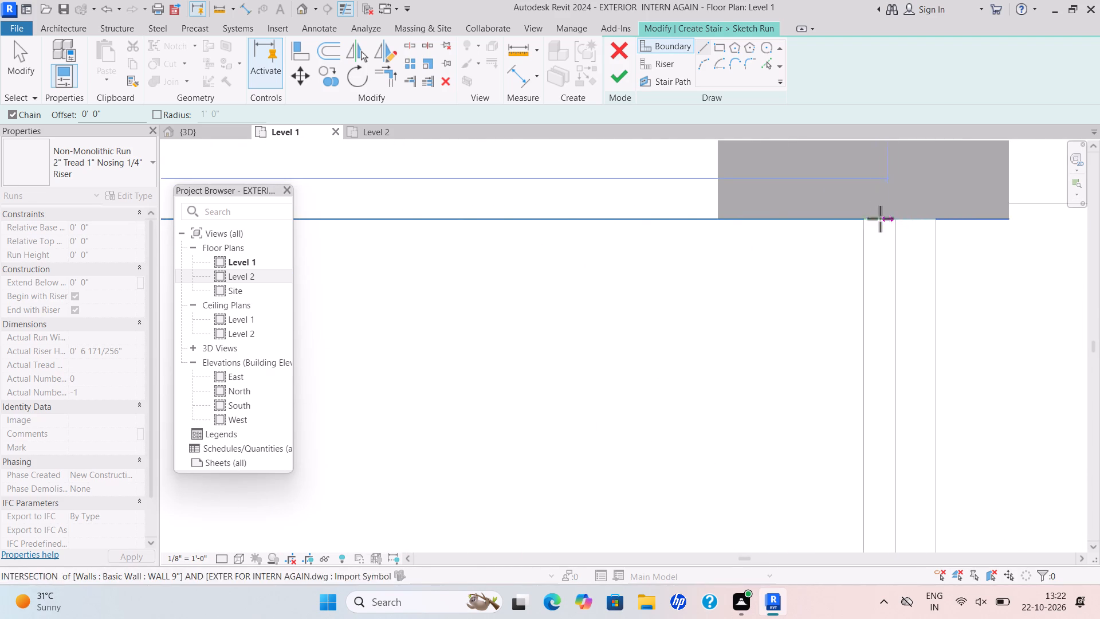
{"action": "left_click", "coordinate": [865, 221]}
Continue the run boundary from column C1 along the DN flight's outer edge, ending the line at the flight's DN end.
{"action": "scroll", "coordinate": [866, 433], "scroll_direction": "down", "scroll_amount": 5}
{"action": "middle_click_drag", "start_coordinate": [859, 433], "coordinate": [911, 119]}
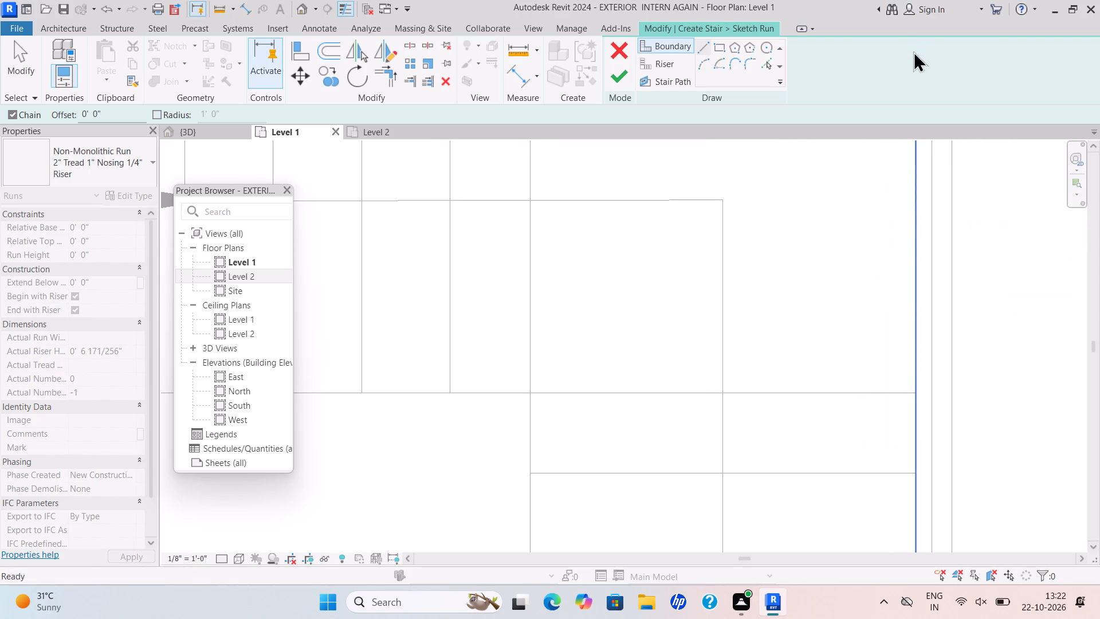
{"action": "scroll", "coordinate": [866, 458], "scroll_direction": "down", "scroll_amount": 4}
{"action": "middle_click_drag", "start_coordinate": [857, 457], "coordinate": [977, 13]}
{"action": "scroll", "coordinate": [993, 312], "scroll_direction": "down", "scroll_amount": 2}
{"action": "middle_click_drag", "start_coordinate": [992, 312], "coordinate": [972, 385]}
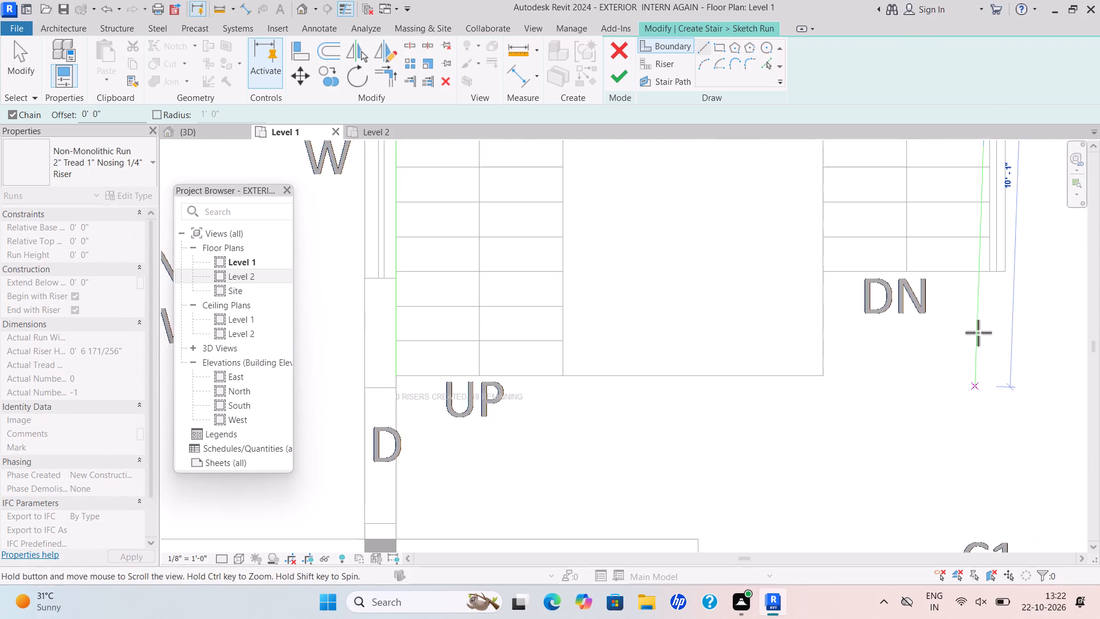
{"action": "scroll", "coordinate": [993, 264], "scroll_direction": "up", "scroll_amount": 5}
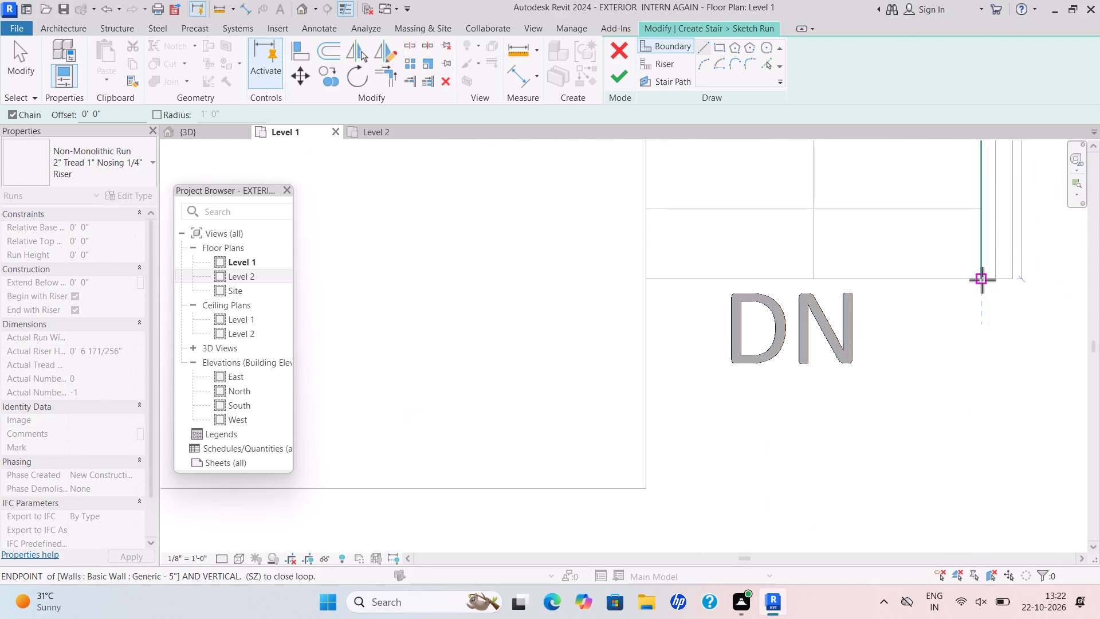
{"action": "left_click", "coordinate": [982, 280]}
{"action": "key", "text": "Escape"}
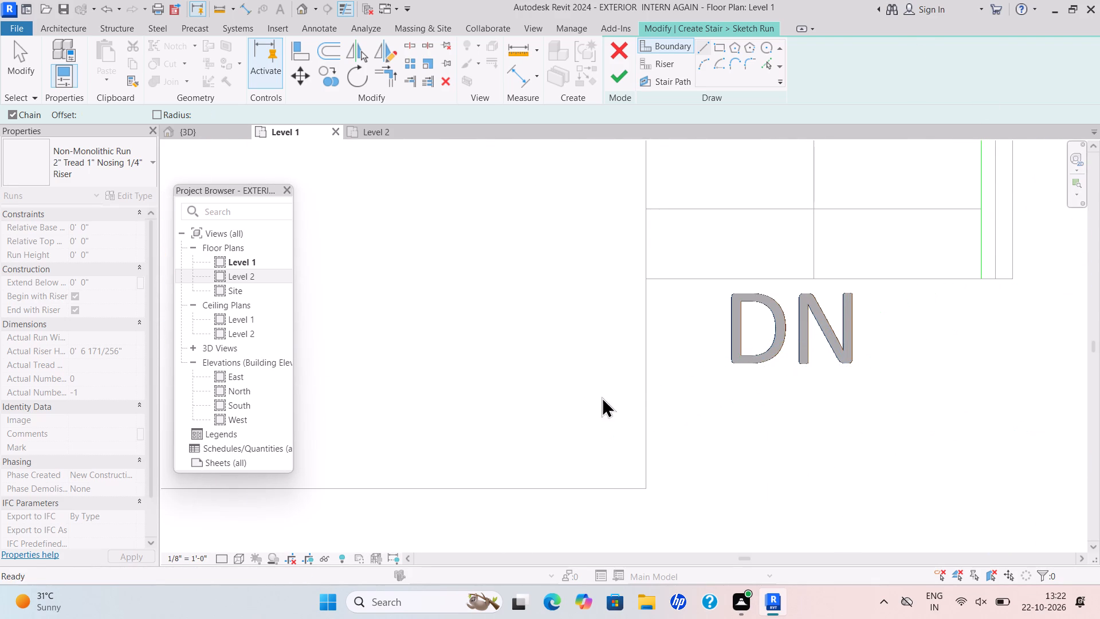
Draw the inner run boundary from the DN end along the DN flight's inner edge to the stairwell's inner corner.
{"action": "scroll", "coordinate": [649, 270], "scroll_direction": "down", "scroll_amount": 2}
{"action": "middle_click_drag", "start_coordinate": [649, 273], "coordinate": [653, 302]}
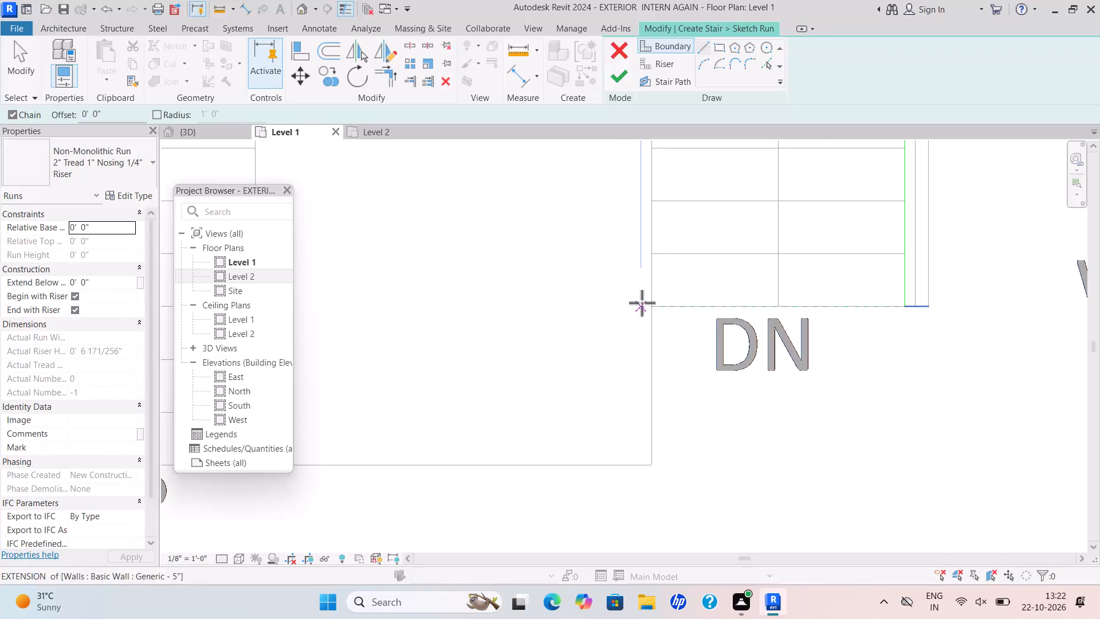
{"action": "scroll", "coordinate": [653, 308], "scroll_direction": "up", "scroll_amount": 12}
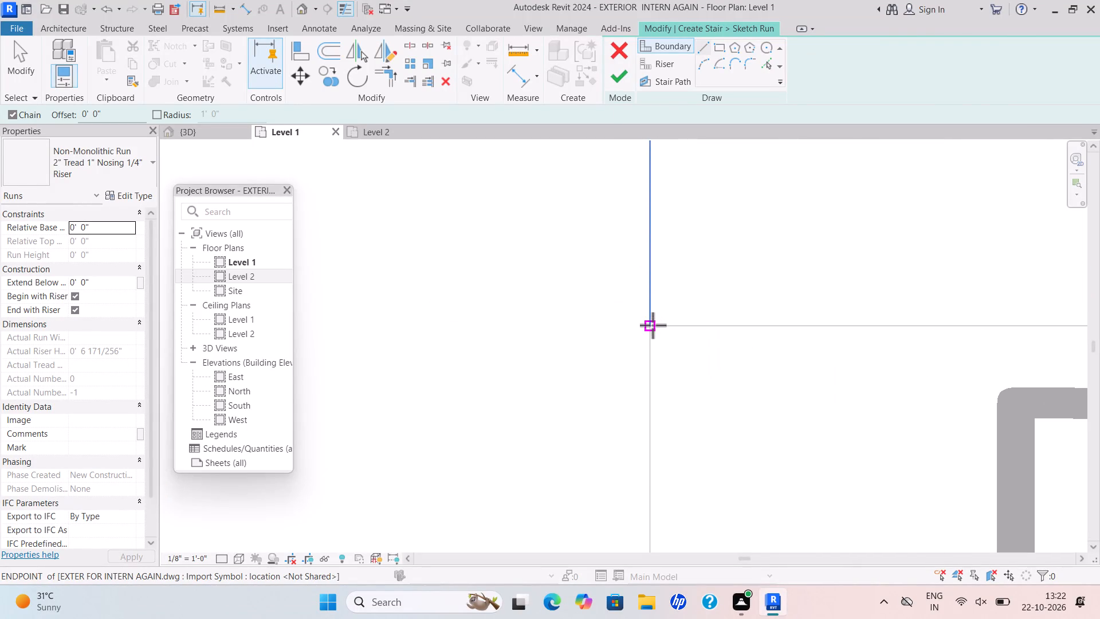
{"action": "left_click", "coordinate": [653, 325]}
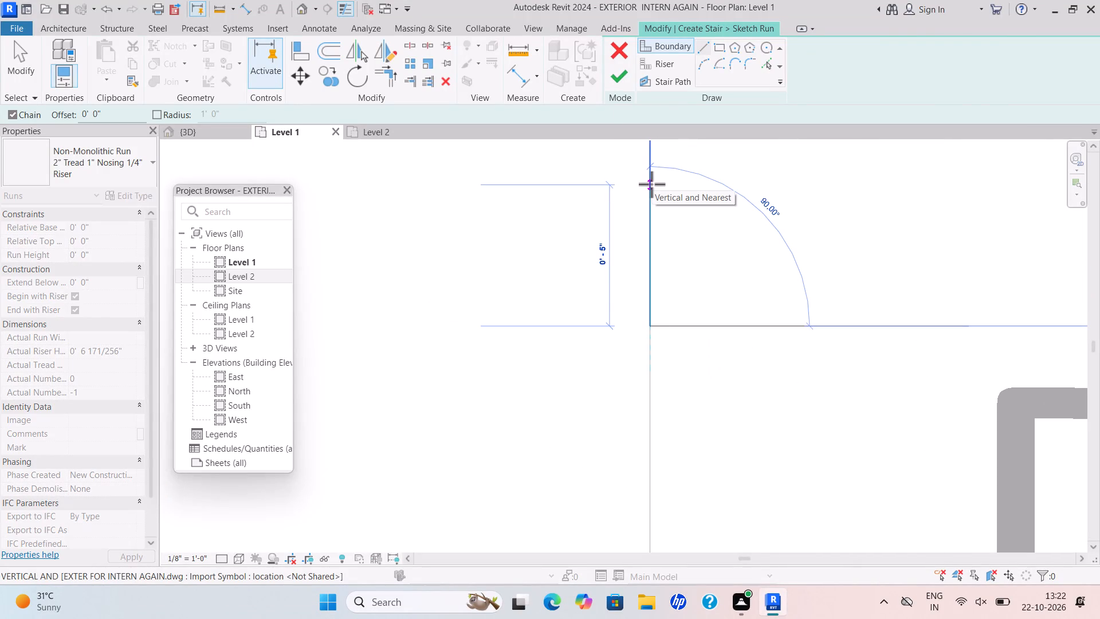
{"action": "scroll", "coordinate": [661, 191], "scroll_direction": "down", "scroll_amount": 6}
{"action": "middle_click_drag", "start_coordinate": [661, 193], "coordinate": [681, 363]}
{"action": "middle_click_drag", "start_coordinate": [688, 198], "coordinate": [708, 409]}
{"action": "scroll", "coordinate": [708, 349], "scroll_direction": "down", "scroll_amount": 4}
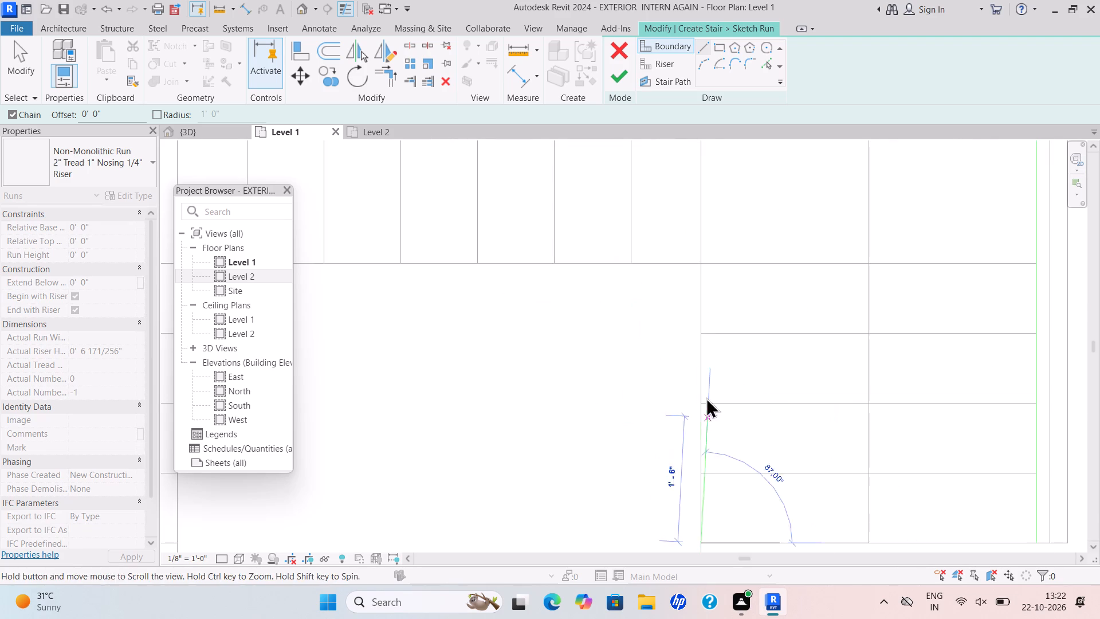
{"action": "scroll", "coordinate": [704, 271], "scroll_direction": "up", "scroll_amount": 20}
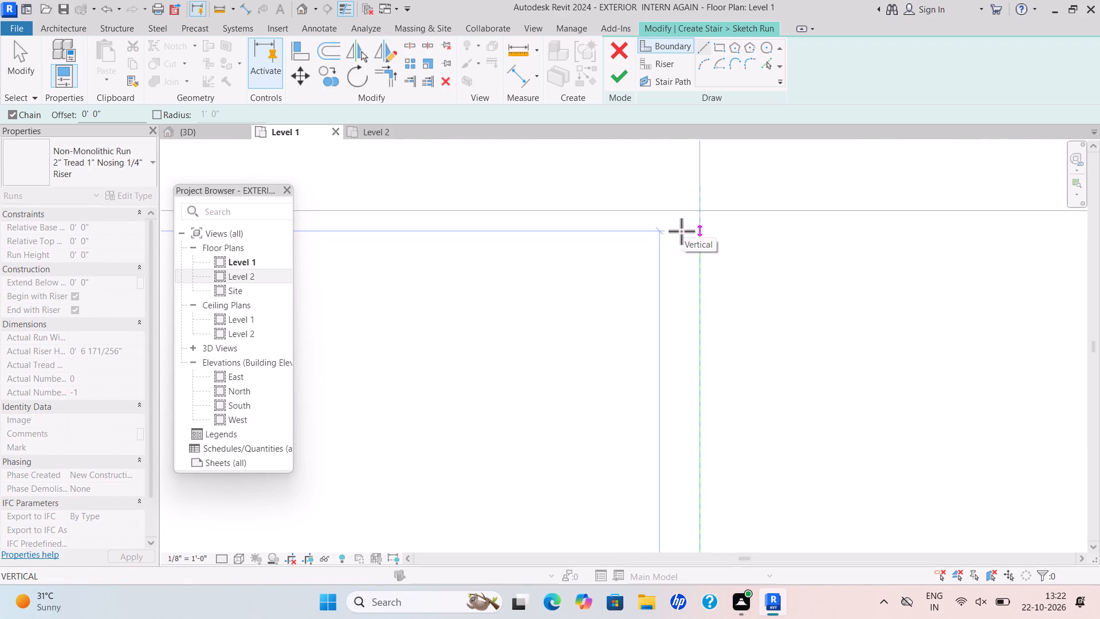
{"action": "middle_click_drag", "start_coordinate": [687, 235], "coordinate": [699, 397]}
{"action": "scroll", "coordinate": [697, 397], "scroll_direction": "down", "scroll_amount": 1}
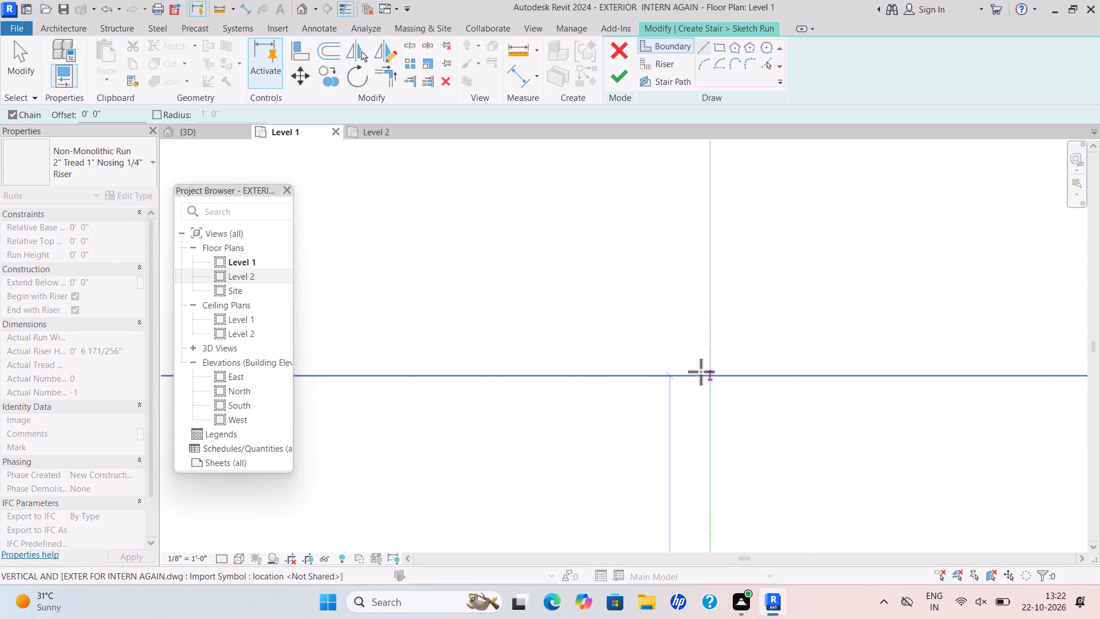
{"action": "scroll", "coordinate": [701, 371], "scroll_direction": "up", "scroll_amount": 6}
{"action": "left_click", "coordinate": [713, 387]}
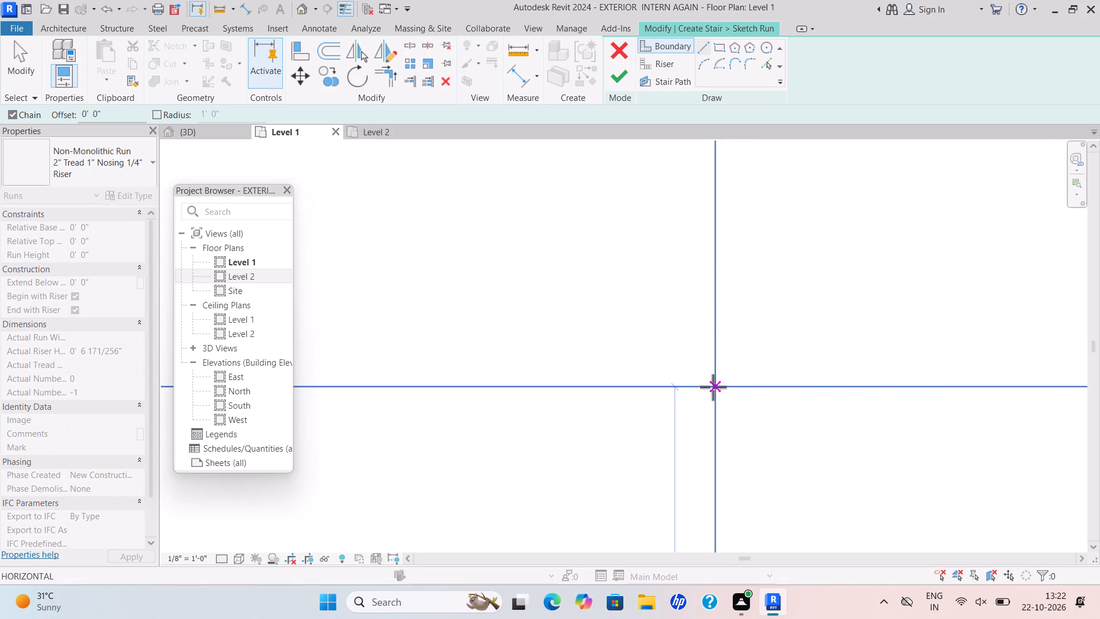
Continue the inner boundary along the middle flight's inner edge and down the UP flight's inner edge to the UP end.
{"action": "scroll", "coordinate": [548, 379], "scroll_direction": "down", "scroll_amount": 6}
{"action": "middle_click_drag", "start_coordinate": [545, 379], "coordinate": [925, 337]}
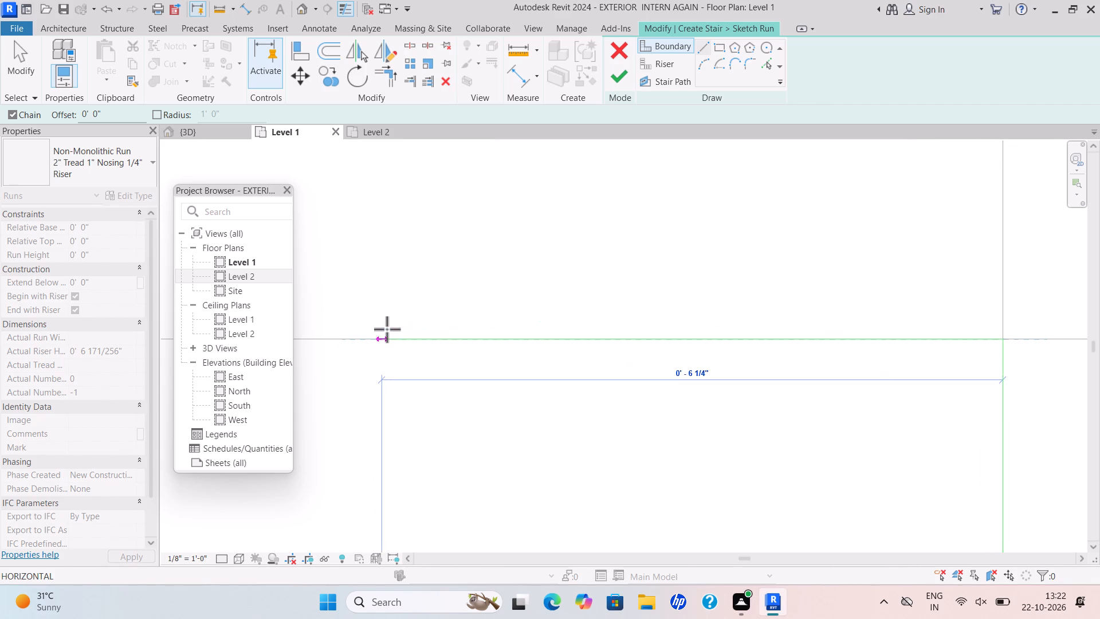
{"action": "scroll", "coordinate": [388, 331], "scroll_direction": "down", "scroll_amount": 3}
{"action": "middle_click_drag", "start_coordinate": [388, 331], "coordinate": [816, 336]}
{"action": "scroll", "coordinate": [539, 339], "scroll_direction": "down", "scroll_amount": 6}
{"action": "middle_click_drag", "start_coordinate": [542, 343], "coordinate": [930, 334]}
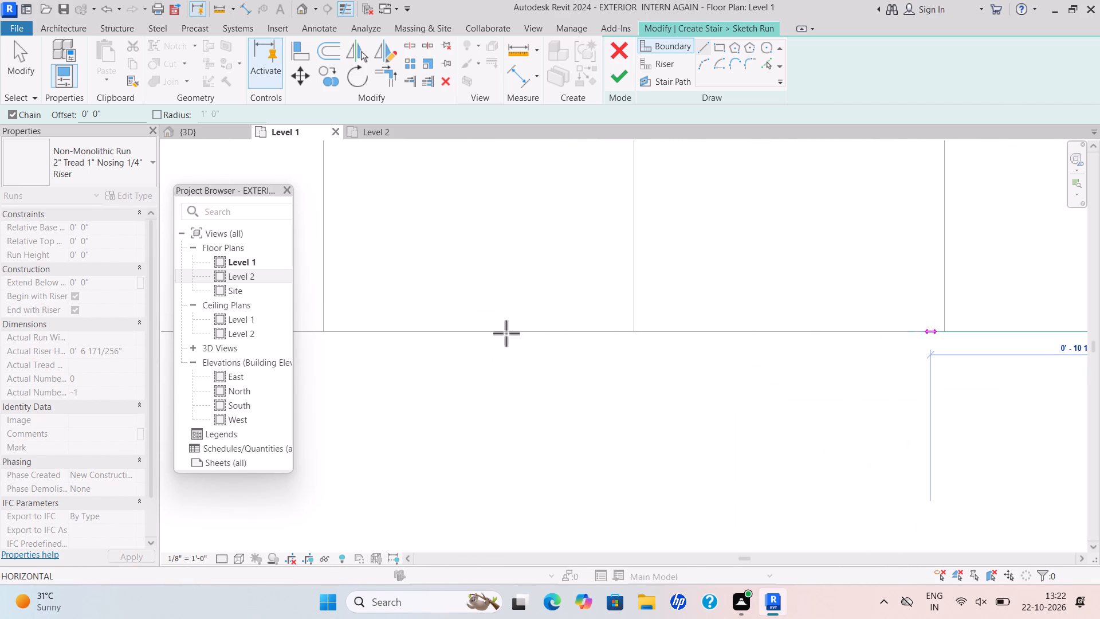
{"action": "scroll", "coordinate": [459, 344], "scroll_direction": "down", "scroll_amount": 6}
{"action": "middle_click_drag", "start_coordinate": [458, 343], "coordinate": [756, 314]}
{"action": "scroll", "coordinate": [448, 320], "scroll_direction": "down", "scroll_amount": 5}
{"action": "middle_click_drag", "start_coordinate": [449, 320], "coordinate": [796, 283]}
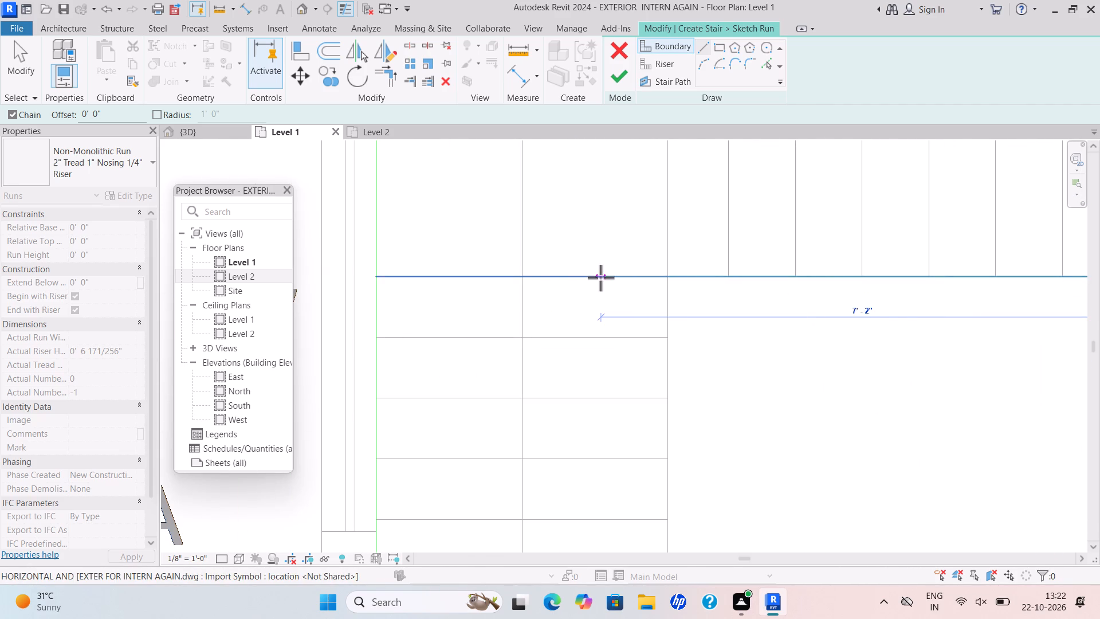
{"action": "left_click_drag", "start_coordinate": [663, 275], "coordinate": [668, 313]}
{"action": "scroll", "coordinate": [706, 434], "scroll_direction": "down", "scroll_amount": 5}
{"action": "middle_click_drag", "start_coordinate": [701, 433], "coordinate": [716, 194]}
{"action": "scroll", "coordinate": [697, 328], "scroll_direction": "up", "scroll_amount": 11}
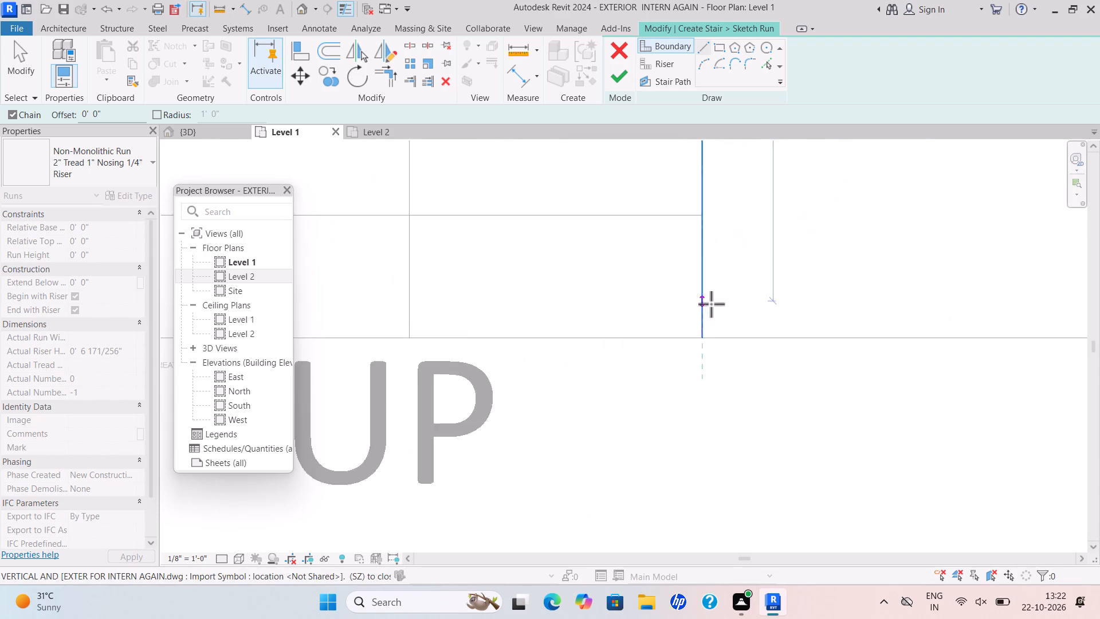
{"action": "left_click", "coordinate": [701, 347]}
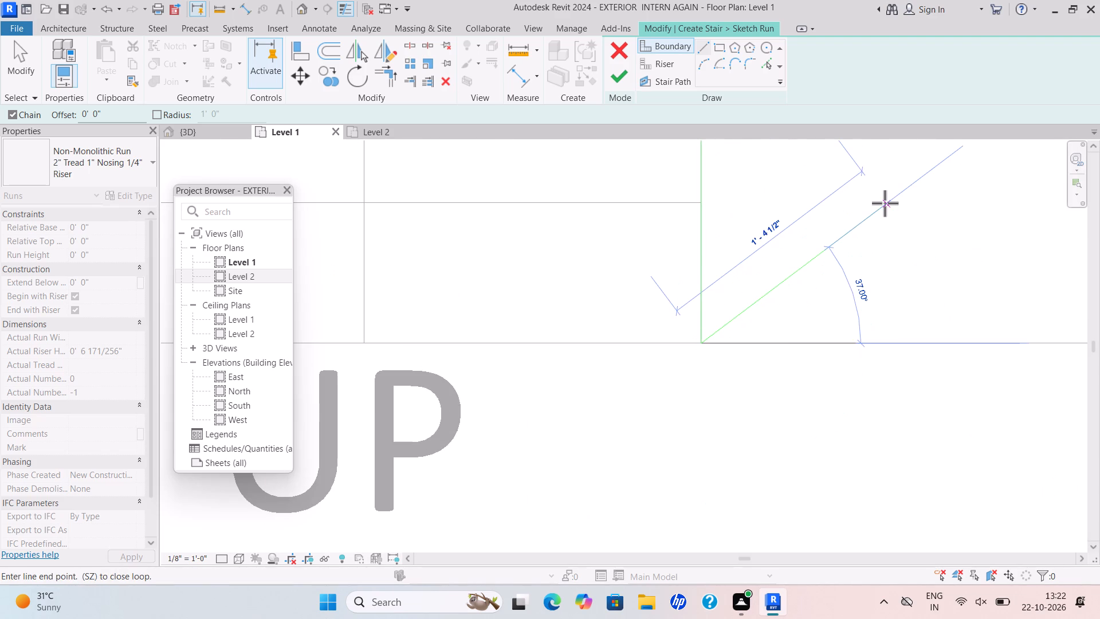
{"action": "key", "text": "Escape"}
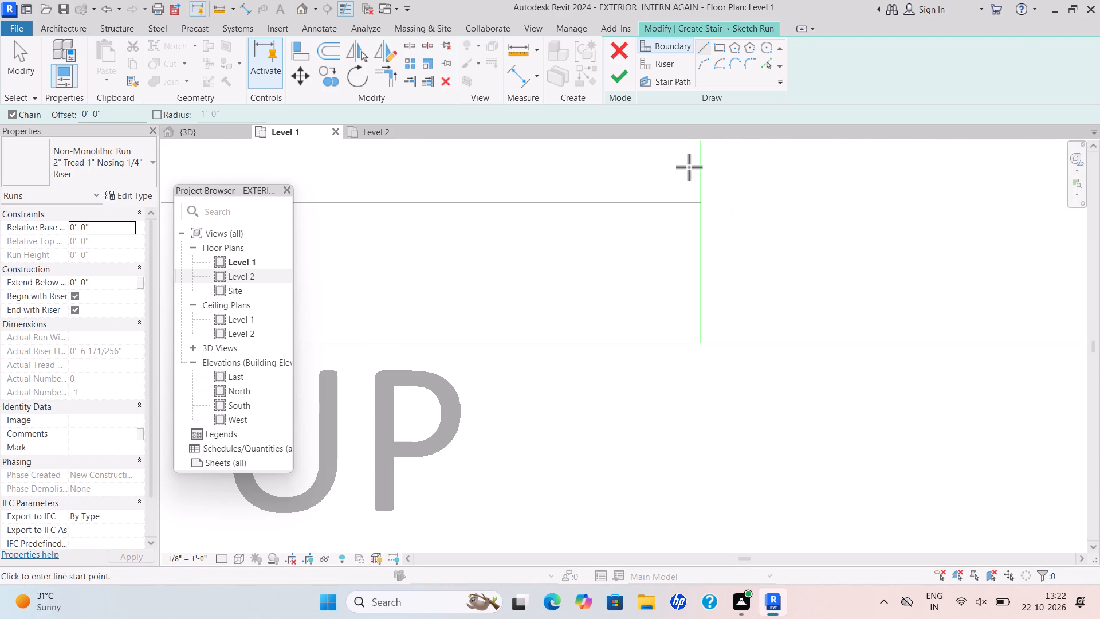
Draw the first riser line at the UP end, from the outer boundary to the flight's centre line, about 2' long.
{"action": "double_click", "coordinate": [675, 65]}
{"action": "left_click", "coordinate": [700, 42]}
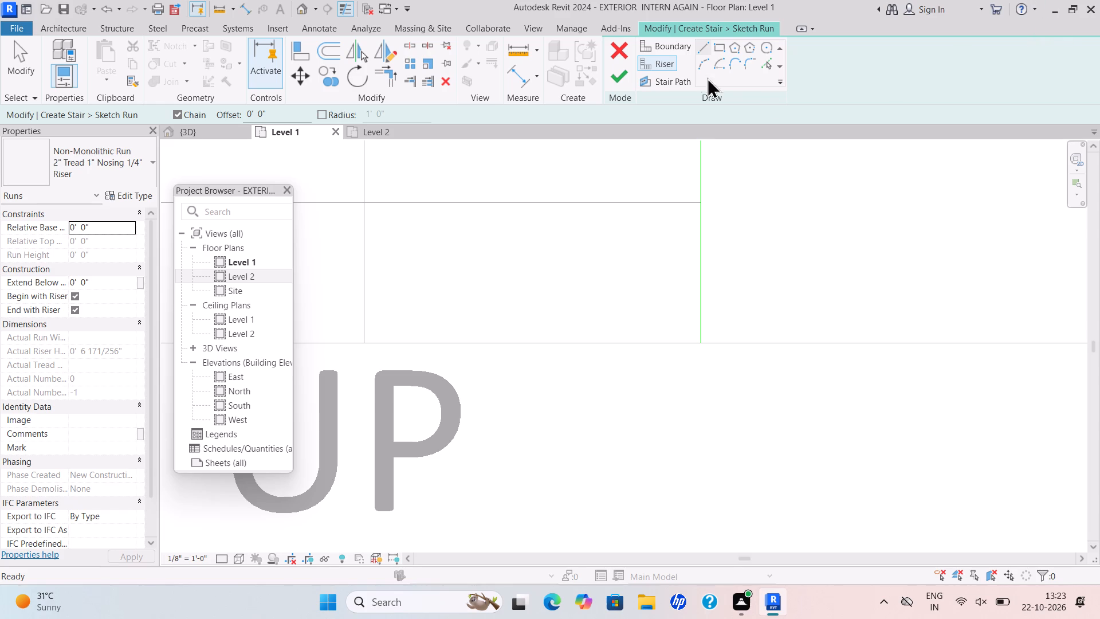
{"action": "left_click", "coordinate": [666, 69]}
{"action": "left_click", "coordinate": [698, 53]}
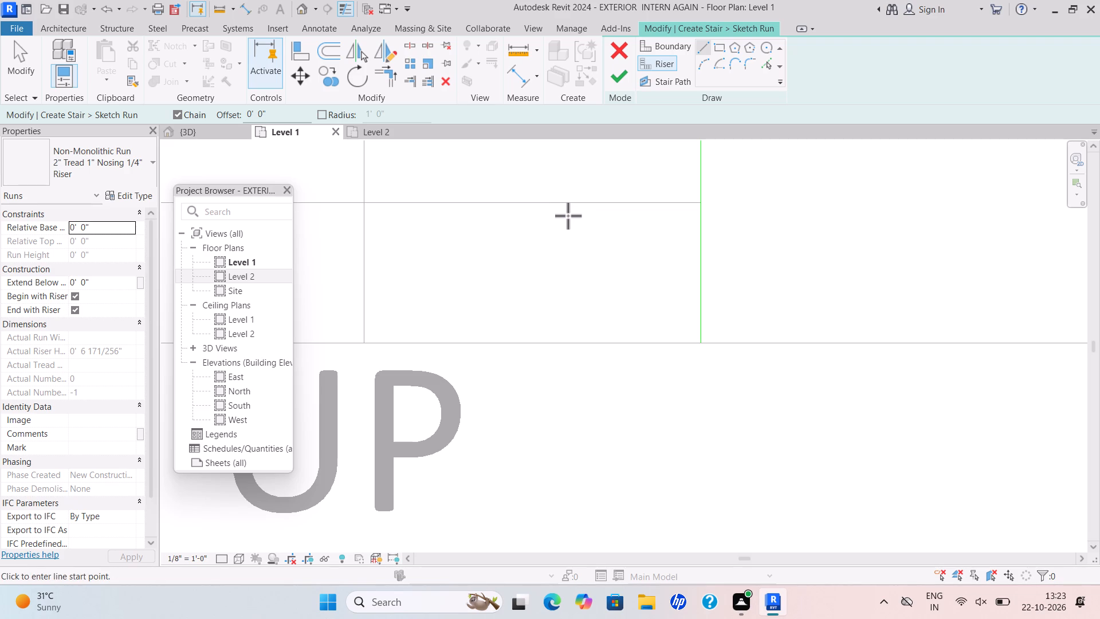
{"action": "scroll", "coordinate": [634, 271], "scroll_direction": "down", "scroll_amount": 2}
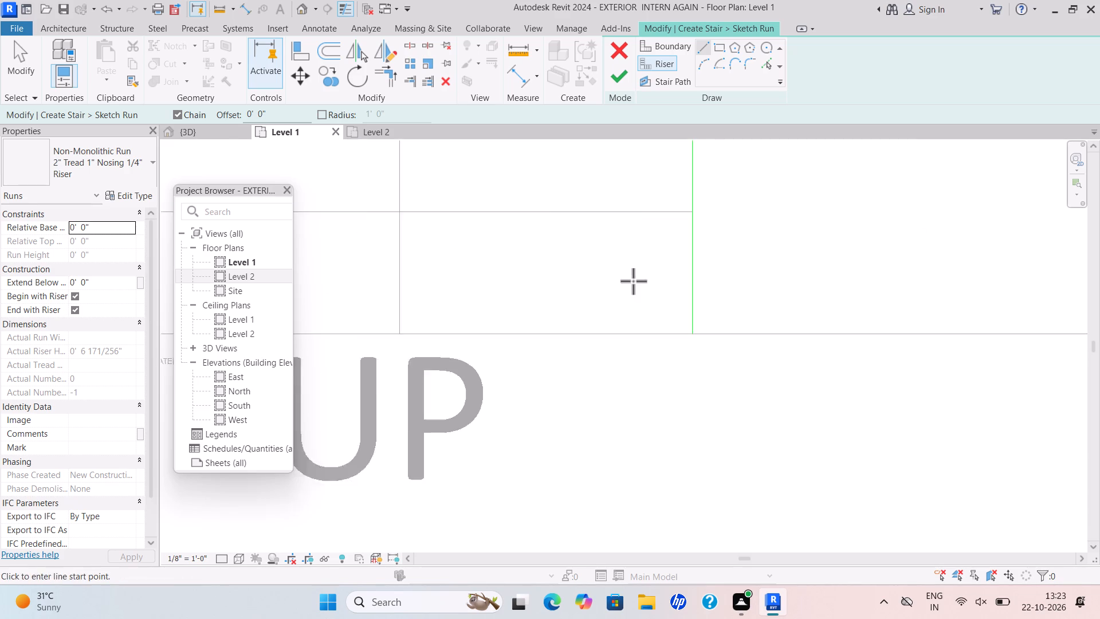
{"action": "scroll", "coordinate": [633, 281], "scroll_direction": "down", "scroll_amount": 13}
{"action": "middle_click_drag", "start_coordinate": [624, 302], "coordinate": [571, 369]}
{"action": "scroll", "coordinate": [463, 372], "scroll_direction": "up", "scroll_amount": 9}
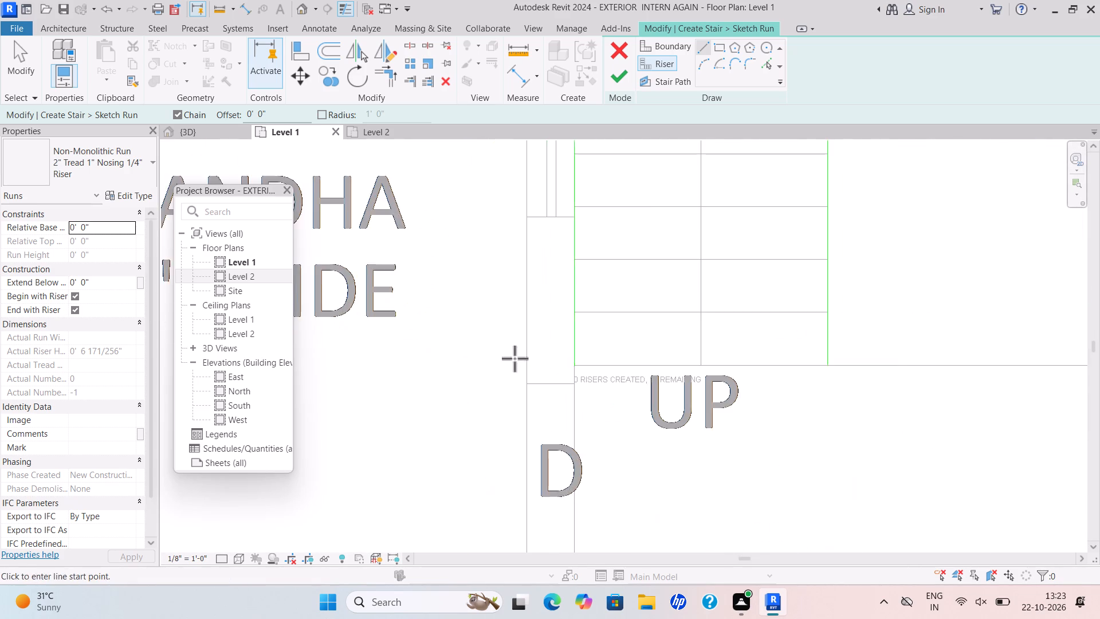
{"action": "scroll", "coordinate": [514, 358], "scroll_direction": "up", "scroll_amount": 5}
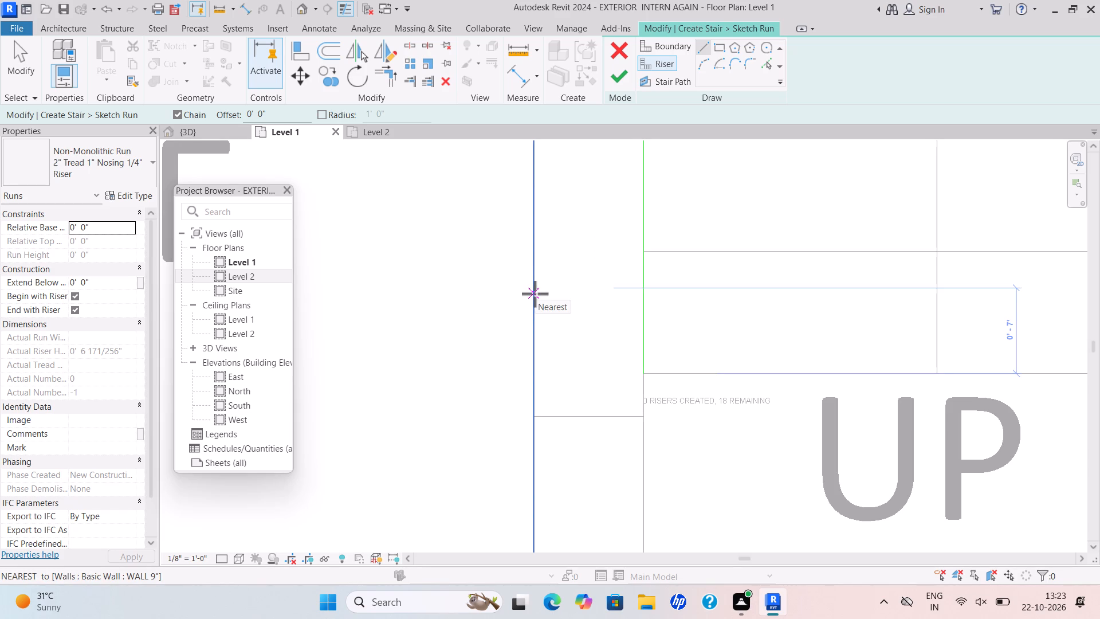
{"action": "scroll", "coordinate": [650, 402], "scroll_direction": "up", "scroll_amount": 5}
{"action": "middle_click_drag", "start_coordinate": [753, 326], "coordinate": [446, 402]}
{"action": "scroll", "coordinate": [452, 402], "scroll_direction": "down", "scroll_amount": 1}
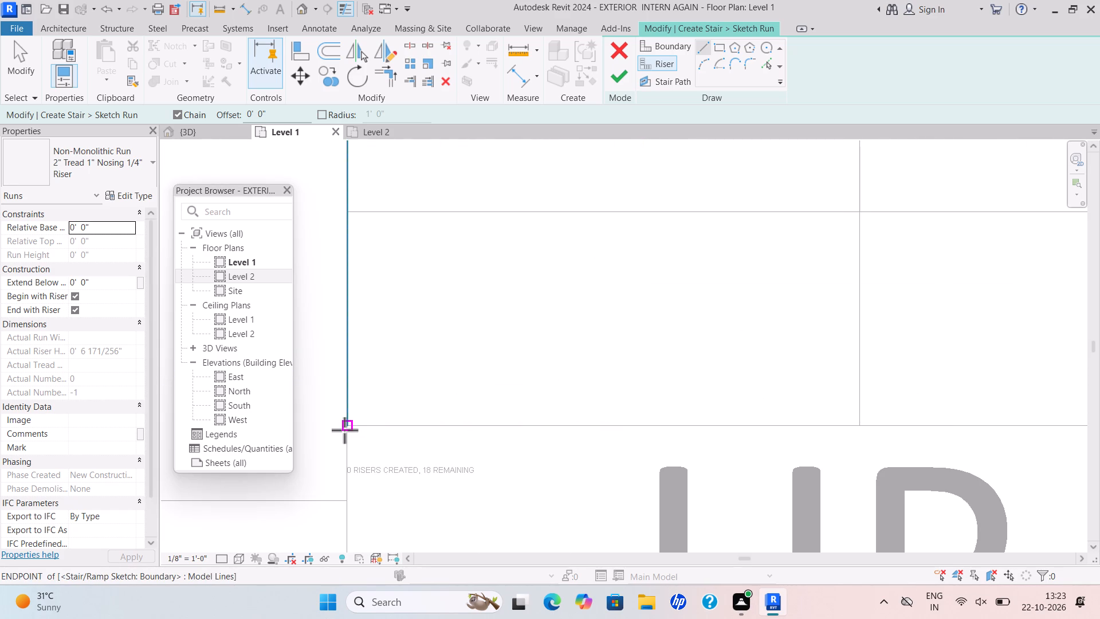
{"action": "left_click", "coordinate": [346, 429]}
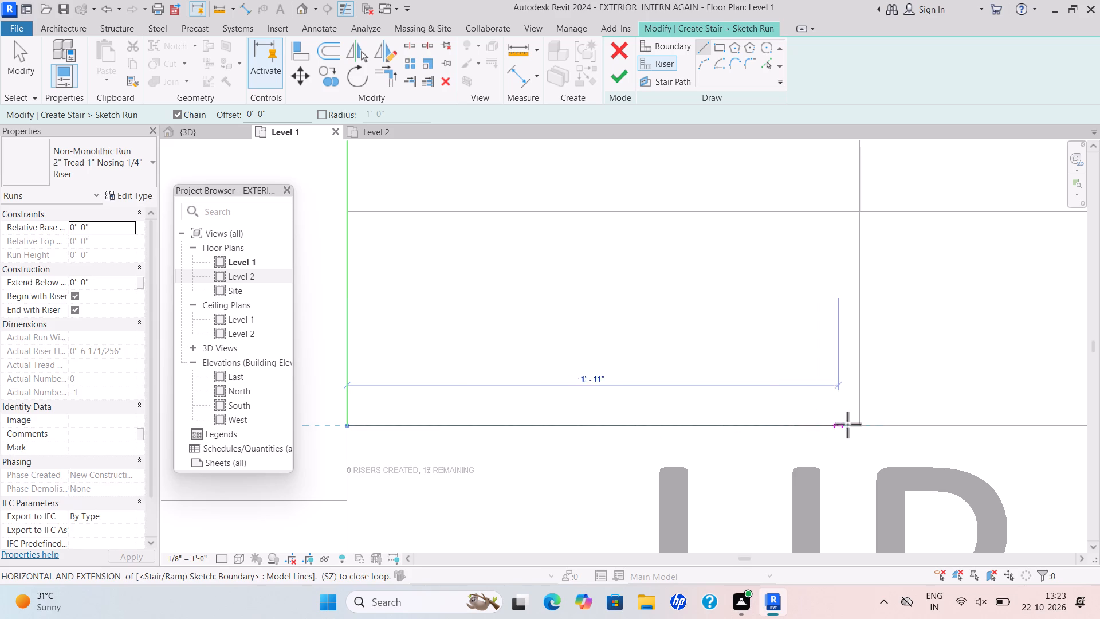
{"action": "left_click", "coordinate": [862, 424]}
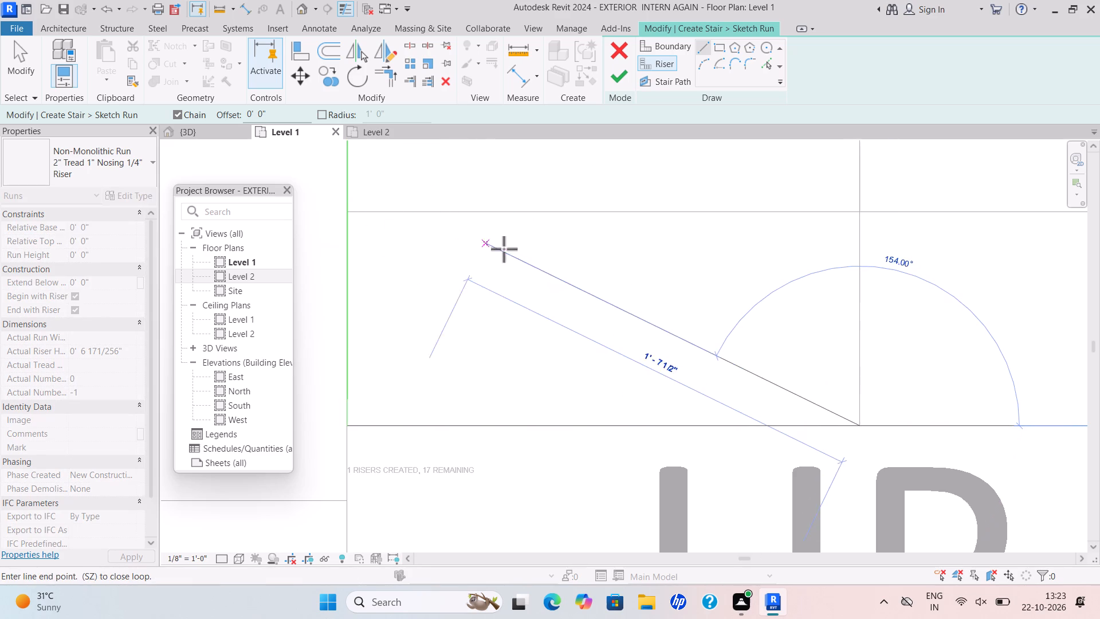
{"action": "key", "text": "Escape"}
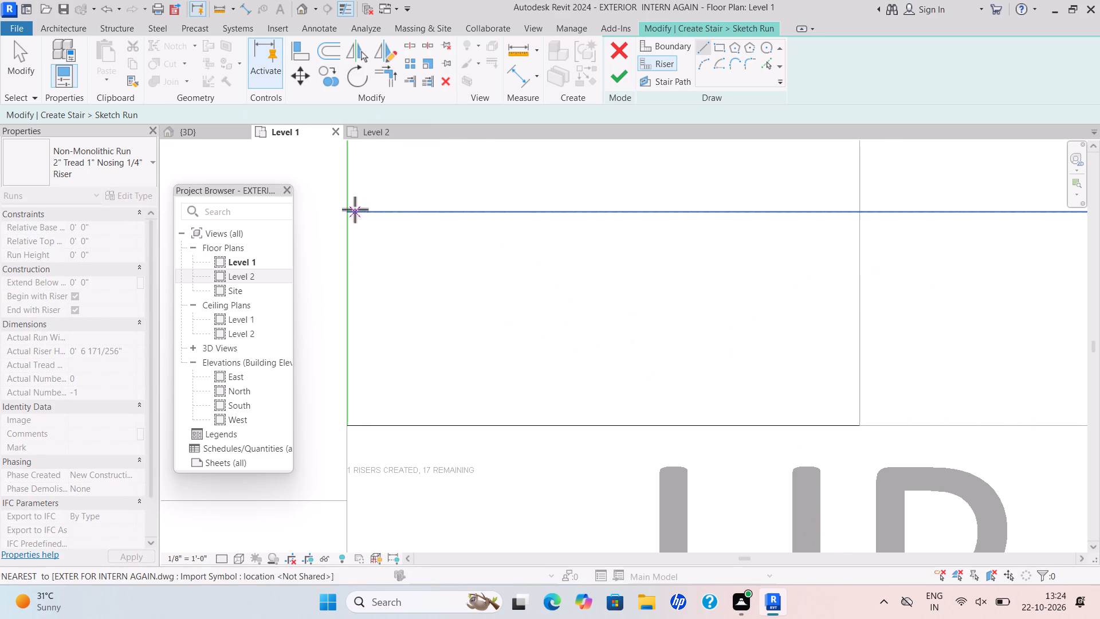
Draw three more risers over the UP flight's next tread lines, each 2' 0" from the outer boundary to the centre line.
{"action": "left_click_drag", "start_coordinate": [345, 213], "coordinate": [355, 210]}
{"action": "left_click", "coordinate": [861, 209]}
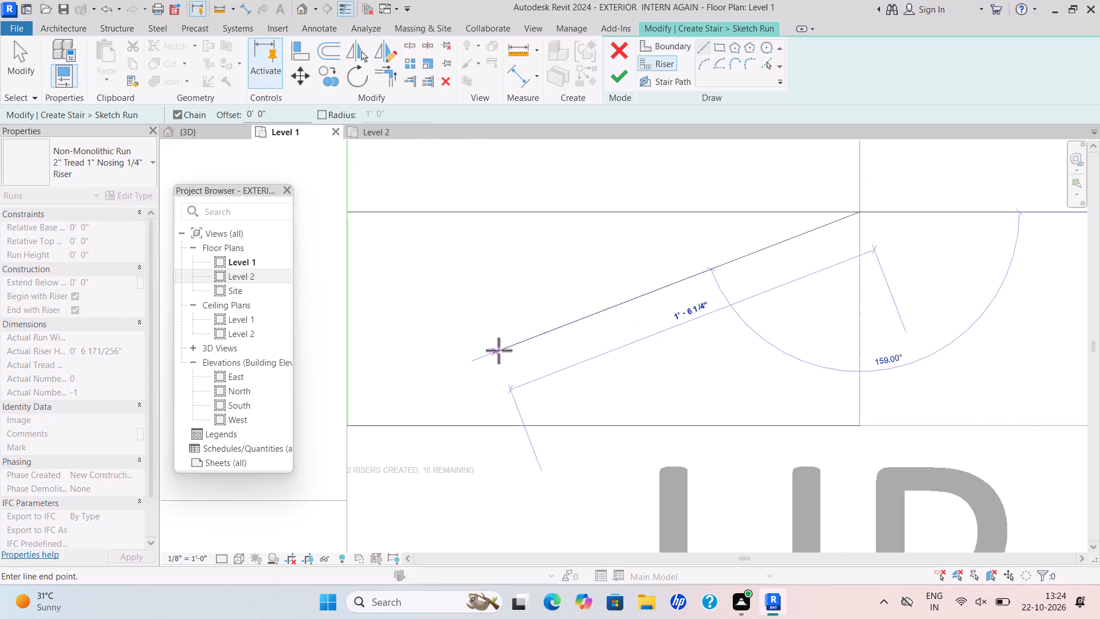
{"action": "scroll", "coordinate": [499, 350], "scroll_direction": "down", "scroll_amount": 2}
{"action": "key", "text": "Escape"}
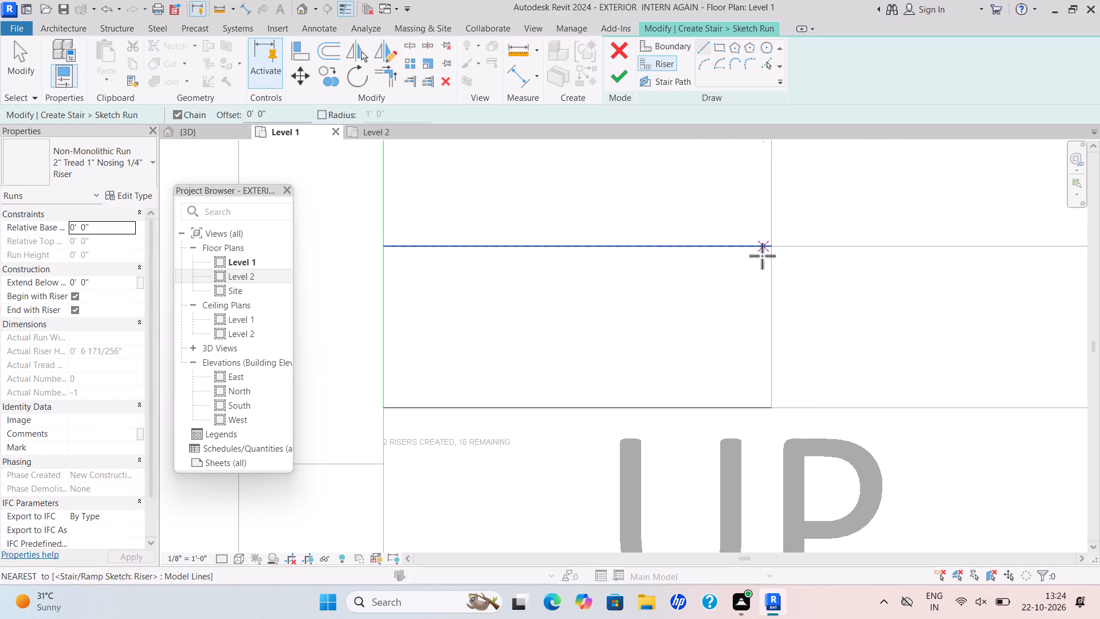
{"action": "scroll", "coordinate": [614, 329], "scroll_direction": "down", "scroll_amount": 5}
{"action": "middle_click_drag", "start_coordinate": [604, 370], "coordinate": [590, 422]}
{"action": "scroll", "coordinate": [490, 275], "scroll_direction": "up", "scroll_amount": 5}
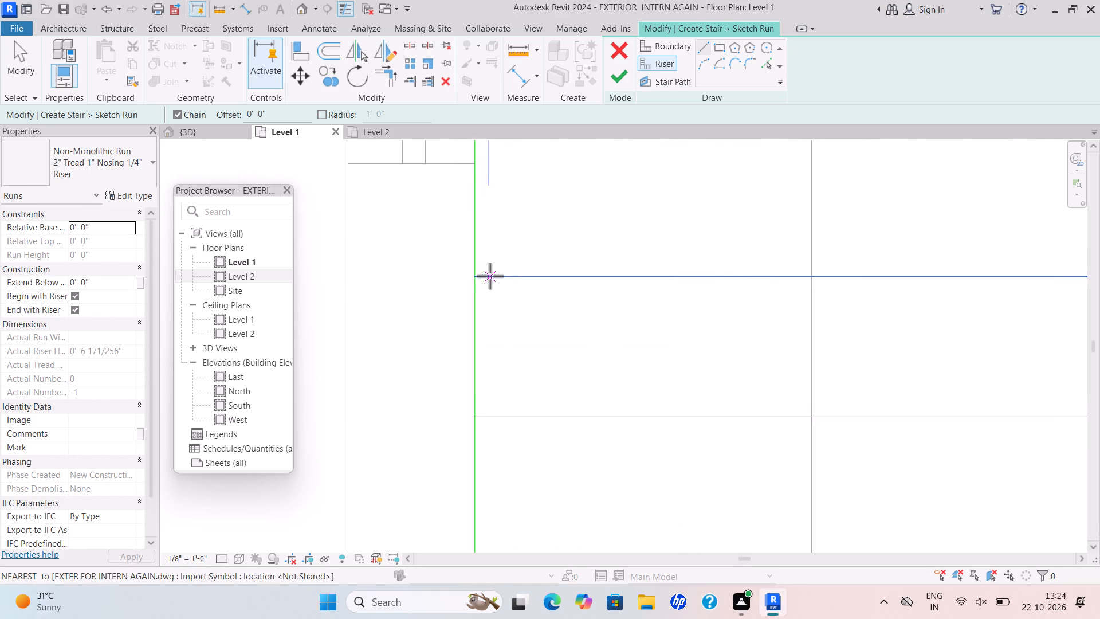
{"action": "left_click", "coordinate": [474, 275]}
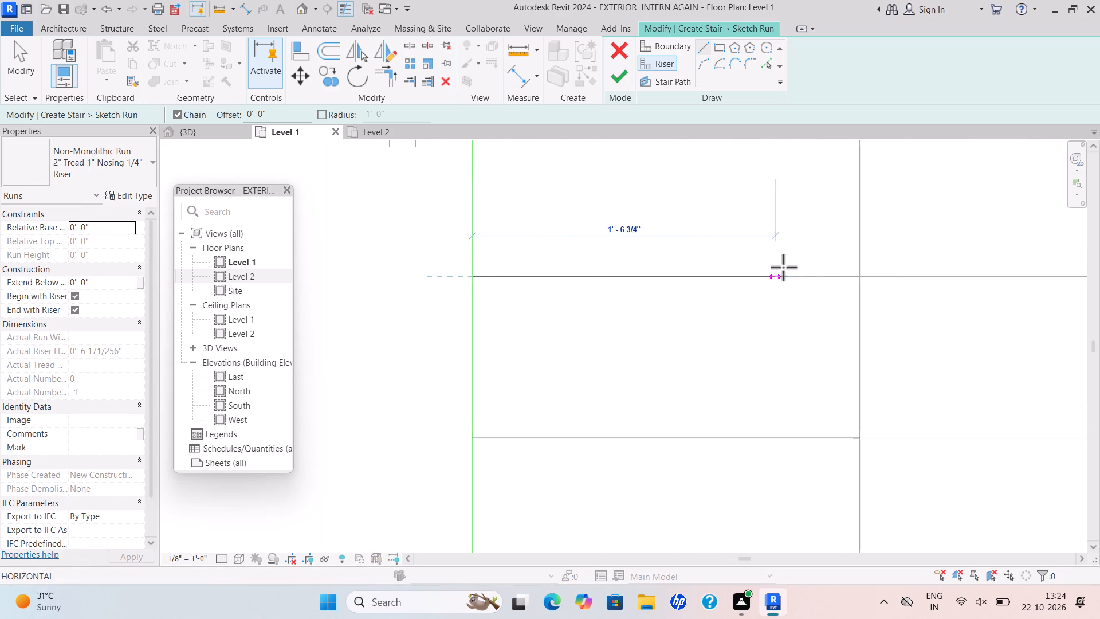
{"action": "left_click", "coordinate": [861, 276]}
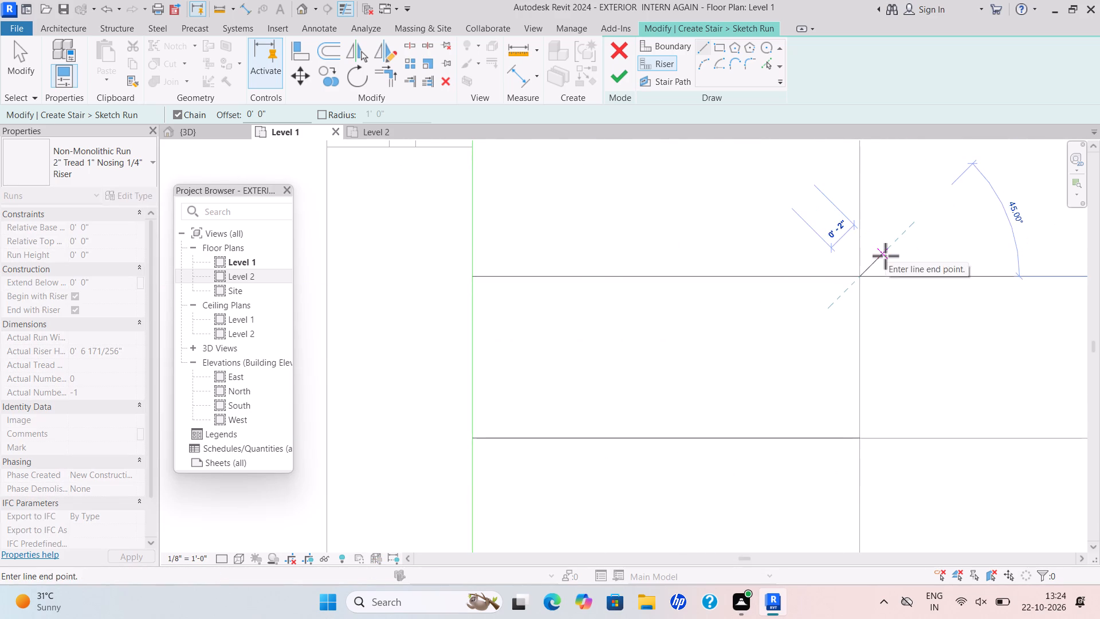
{"action": "key", "text": "Escape"}
{"action": "scroll", "coordinate": [860, 271], "scroll_direction": "down", "scroll_amount": 5}
{"action": "middle_click_drag", "start_coordinate": [838, 298], "coordinate": [781, 368]}
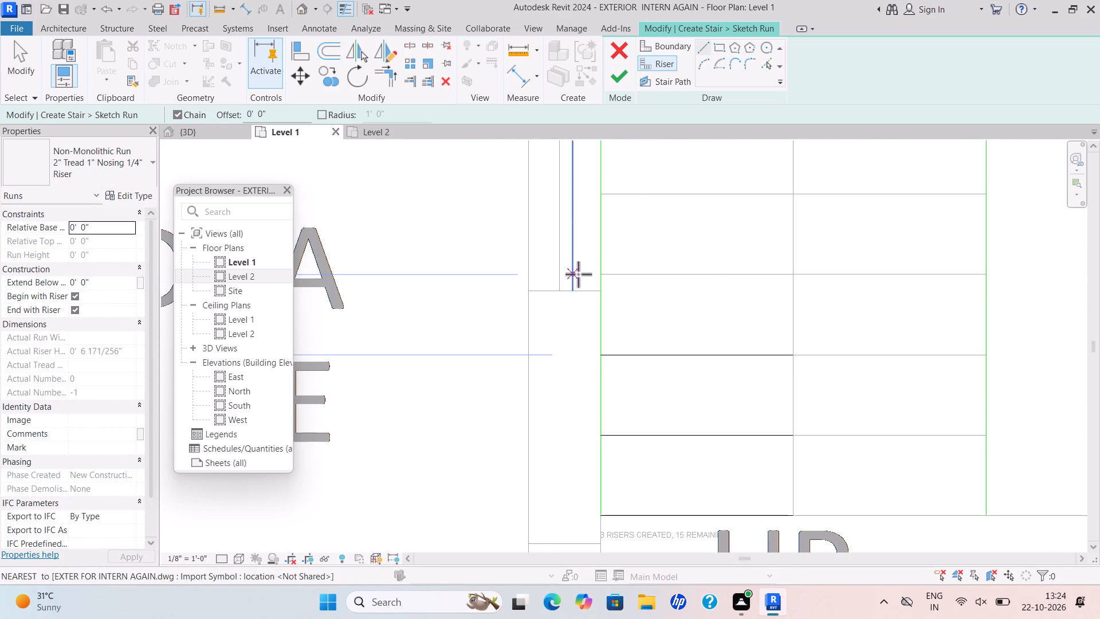
{"action": "left_click", "coordinate": [603, 274]}
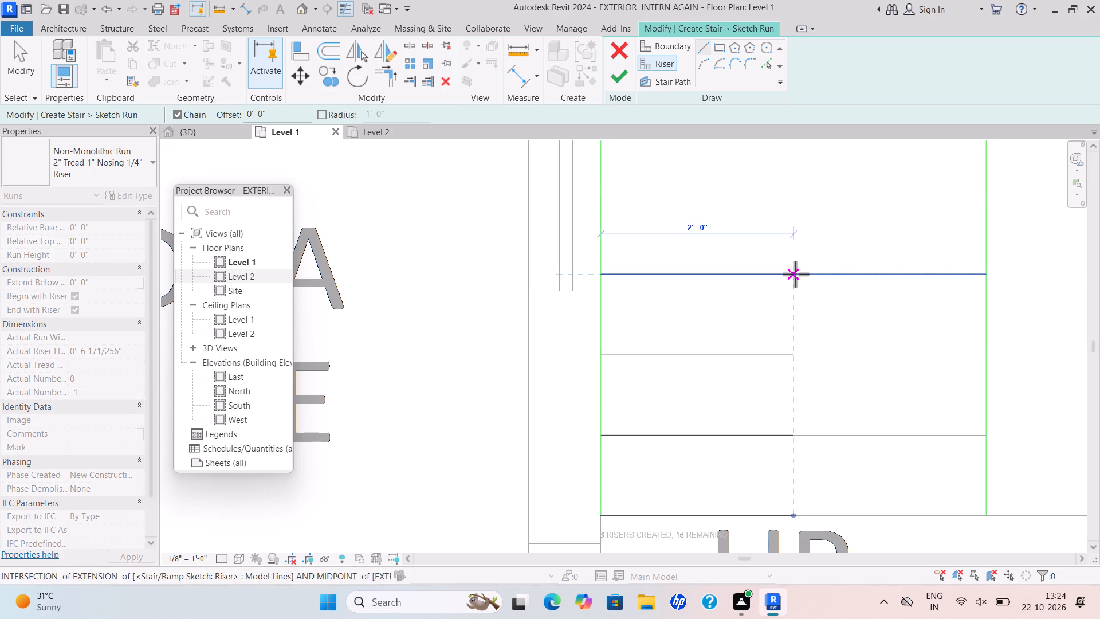
{"action": "left_click", "coordinate": [794, 274]}
{"action": "key", "text": "Escape"}
{"action": "scroll", "coordinate": [844, 281], "scroll_direction": "down", "scroll_amount": 4}
{"action": "middle_click_drag", "start_coordinate": [829, 299], "coordinate": [734, 379]}
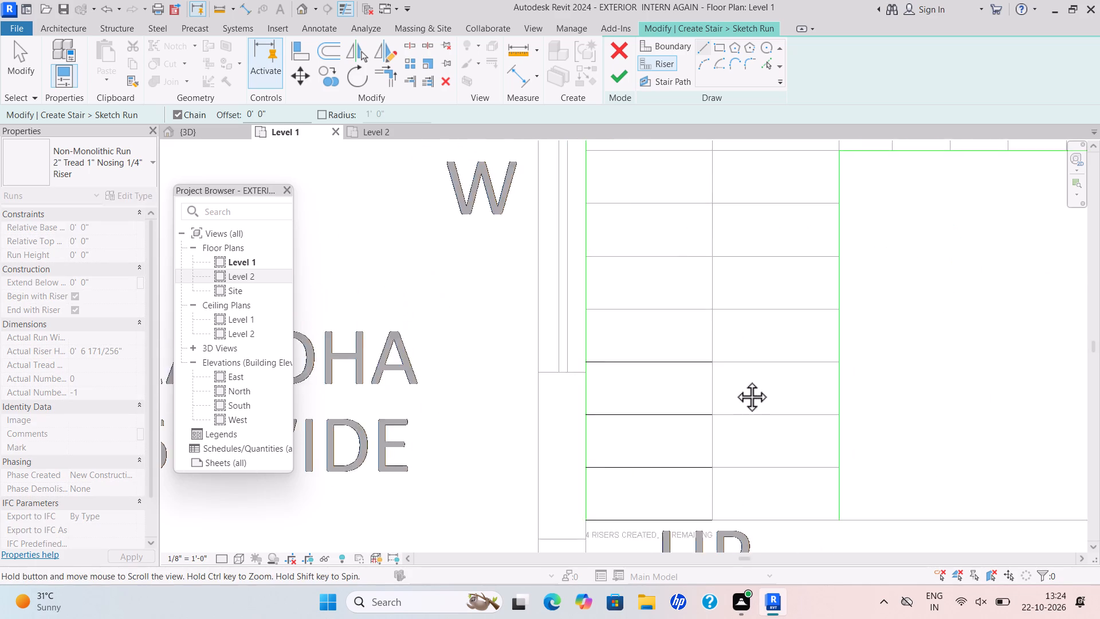
{"action": "middle_click_drag", "start_coordinate": [734, 379], "coordinate": [734, 379]}
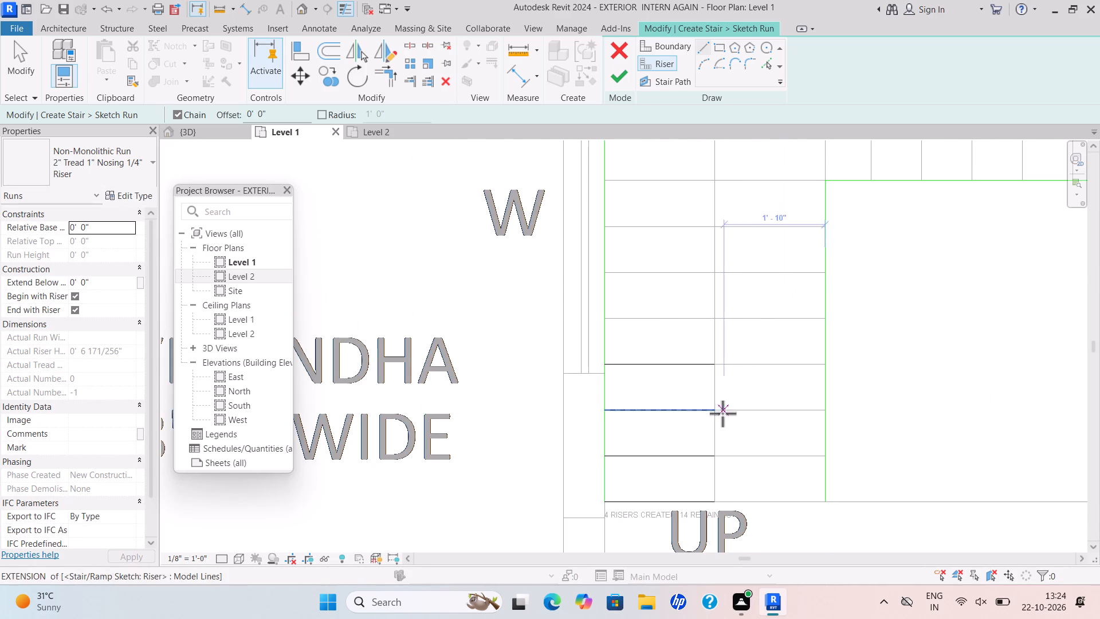
Draw four more risers on the UP flight's remaining tread lines up to the landing, each 4' 0" from outer to inner boundary.
{"action": "scroll", "coordinate": [604, 307], "scroll_direction": "up", "scroll_amount": 1}
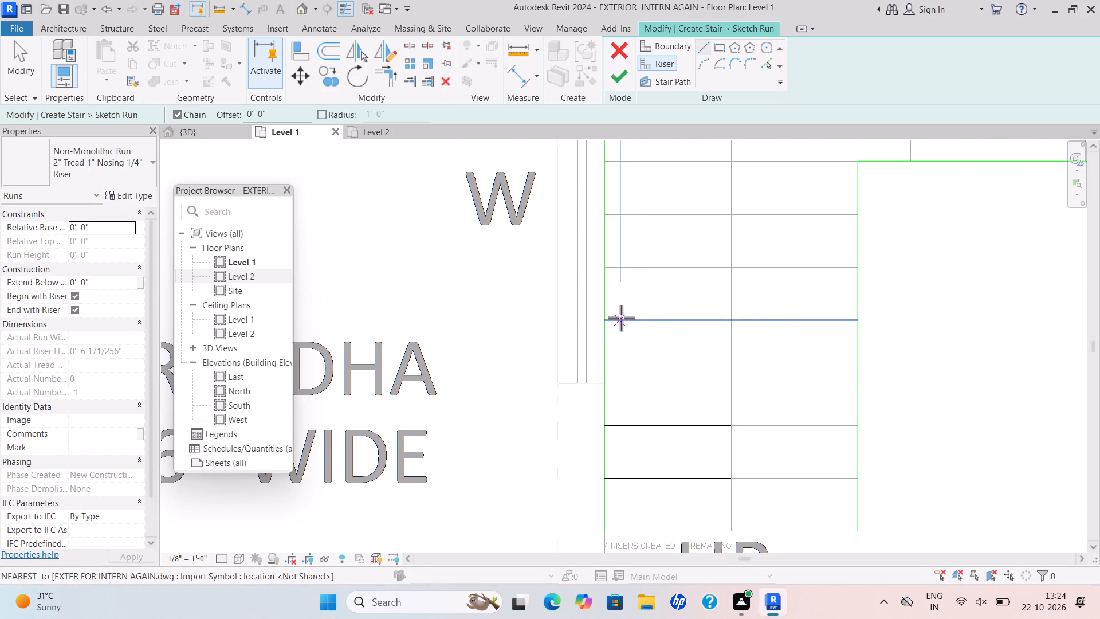
{"action": "left_click_drag", "start_coordinate": [608, 316], "coordinate": [613, 318]}
{"action": "left_click", "coordinate": [860, 316]}
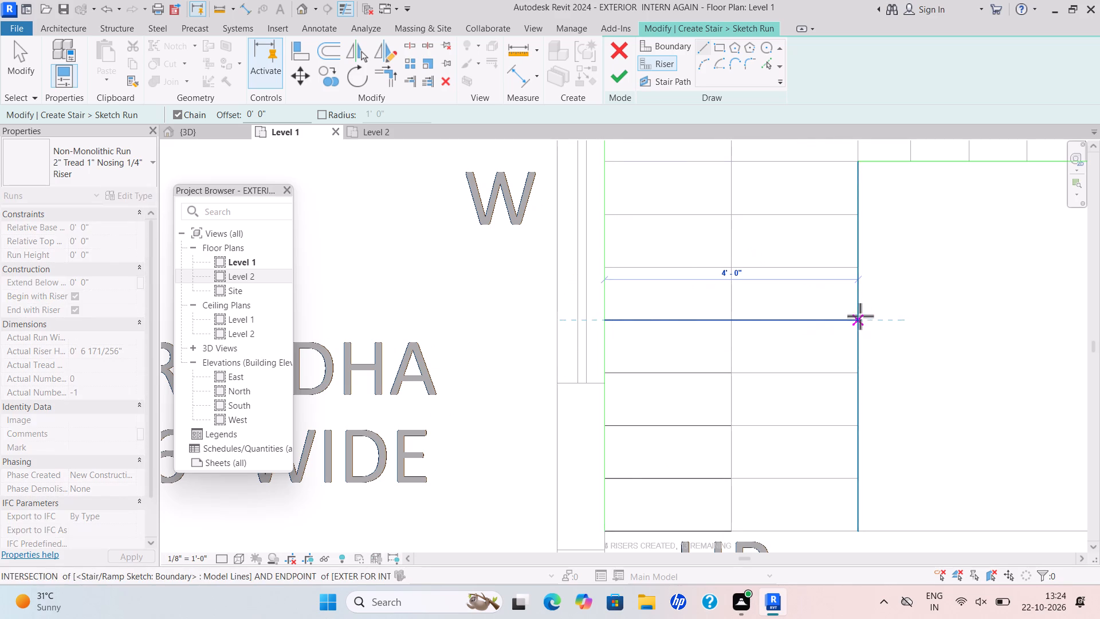
{"action": "left_click", "coordinate": [606, 269]}
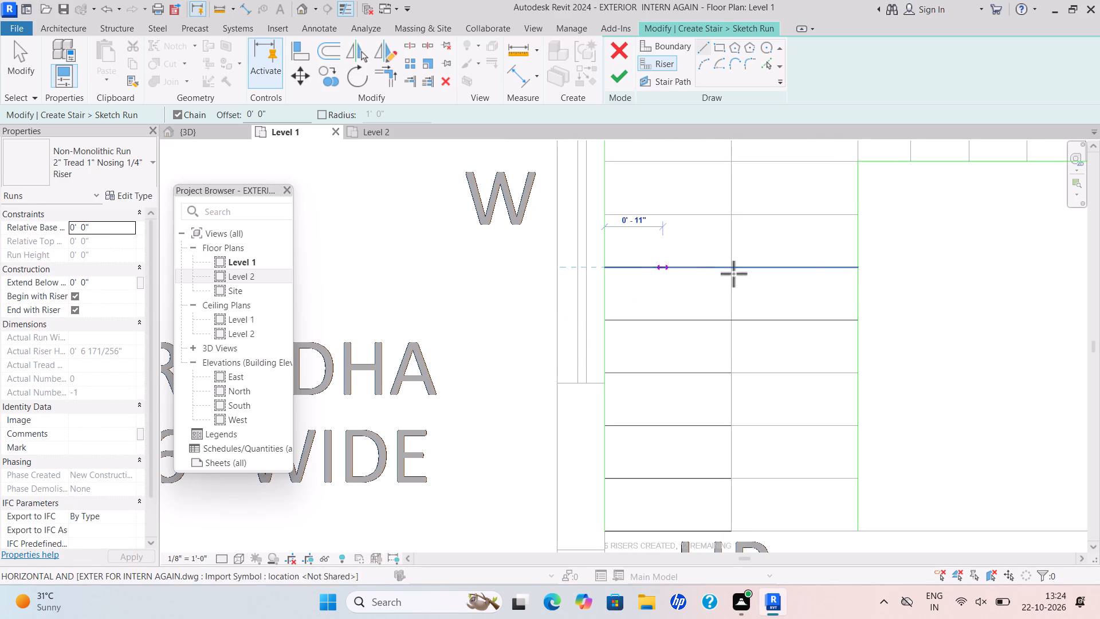
{"action": "left_click", "coordinate": [855, 269]}
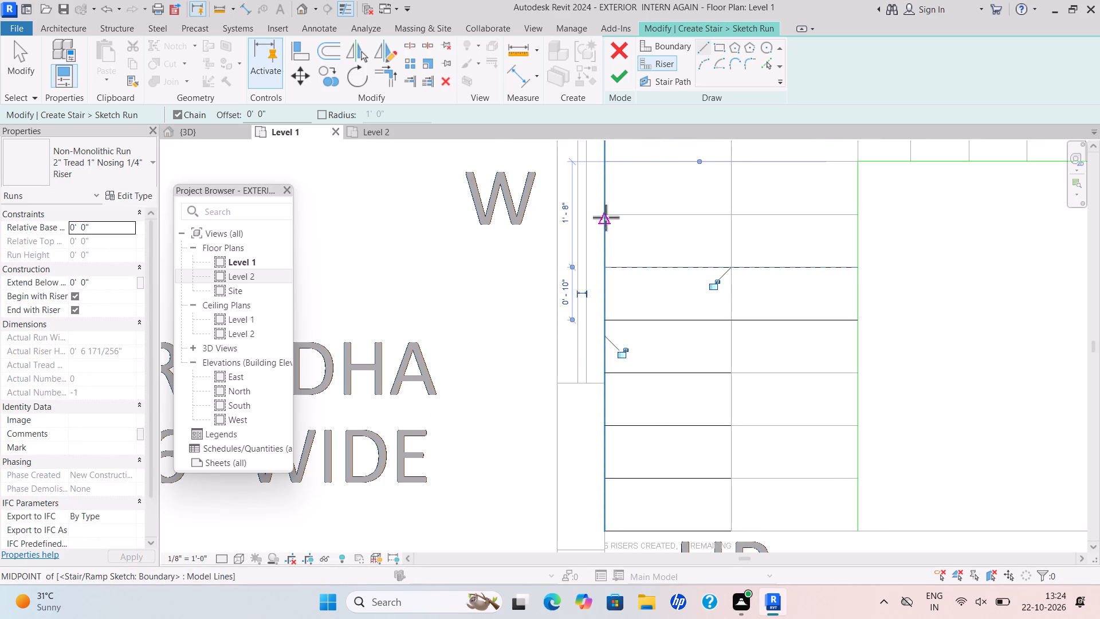
{"action": "scroll", "coordinate": [612, 210], "scroll_direction": "up", "scroll_amount": 6}
{"action": "left_click_drag", "start_coordinate": [596, 220], "coordinate": [602, 221]}
{"action": "scroll", "coordinate": [886, 240], "scroll_direction": "down", "scroll_amount": 3}
{"action": "middle_click_drag", "start_coordinate": [882, 243], "coordinate": [694, 230]}
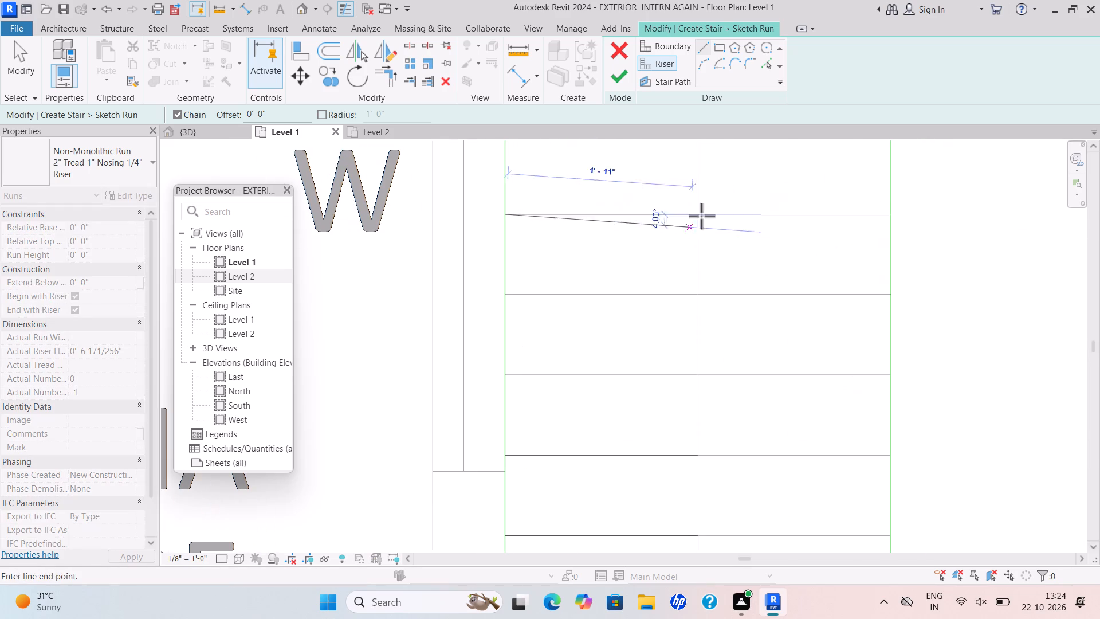
{"action": "left_click", "coordinate": [890, 216]}
{"action": "scroll", "coordinate": [905, 233], "scroll_direction": "down", "scroll_amount": 4}
{"action": "middle_click_drag", "start_coordinate": [890, 257], "coordinate": [825, 331]}
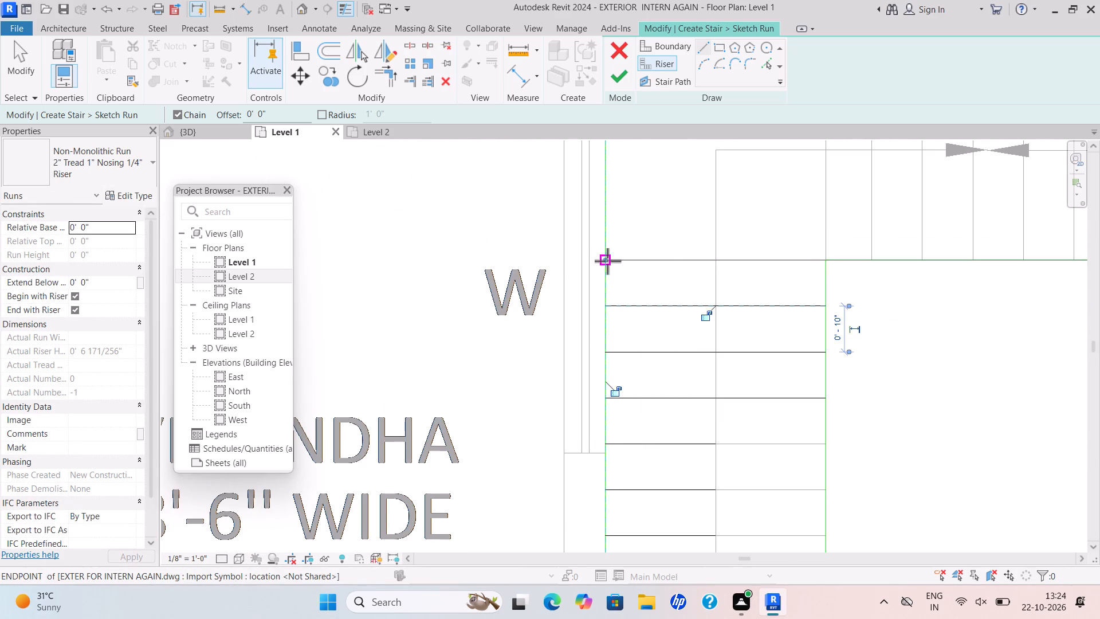
{"action": "left_click", "coordinate": [607, 261]}
{"action": "left_click", "coordinate": [828, 260]}
Draw the middle flight's first four risers from the UP-side landing, each 4' 0" from the outer boundary to the inner boundary.
{"action": "scroll", "coordinate": [909, 280], "scroll_direction": "down", "scroll_amount": 1}
{"action": "middle_click_drag", "start_coordinate": [905, 283], "coordinate": [738, 341]}
{"action": "scroll", "coordinate": [897, 292], "scroll_direction": "down", "scroll_amount": 2}
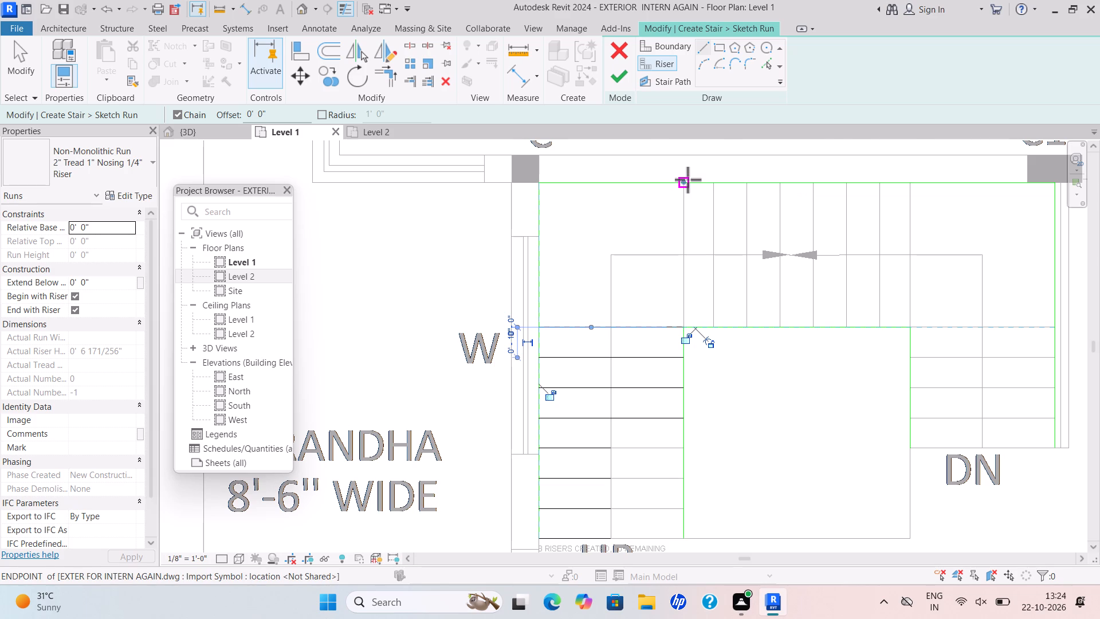
{"action": "left_click", "coordinate": [687, 179]}
{"action": "left_click", "coordinate": [684, 325]}
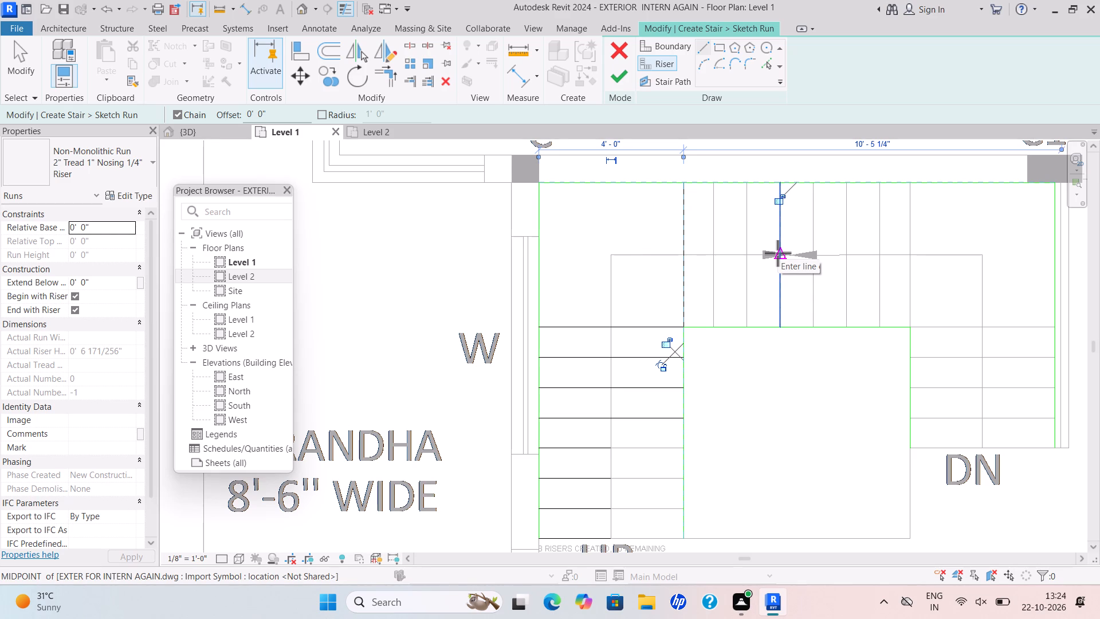
{"action": "left_click", "coordinate": [718, 184]}
{"action": "left_click", "coordinate": [719, 325]}
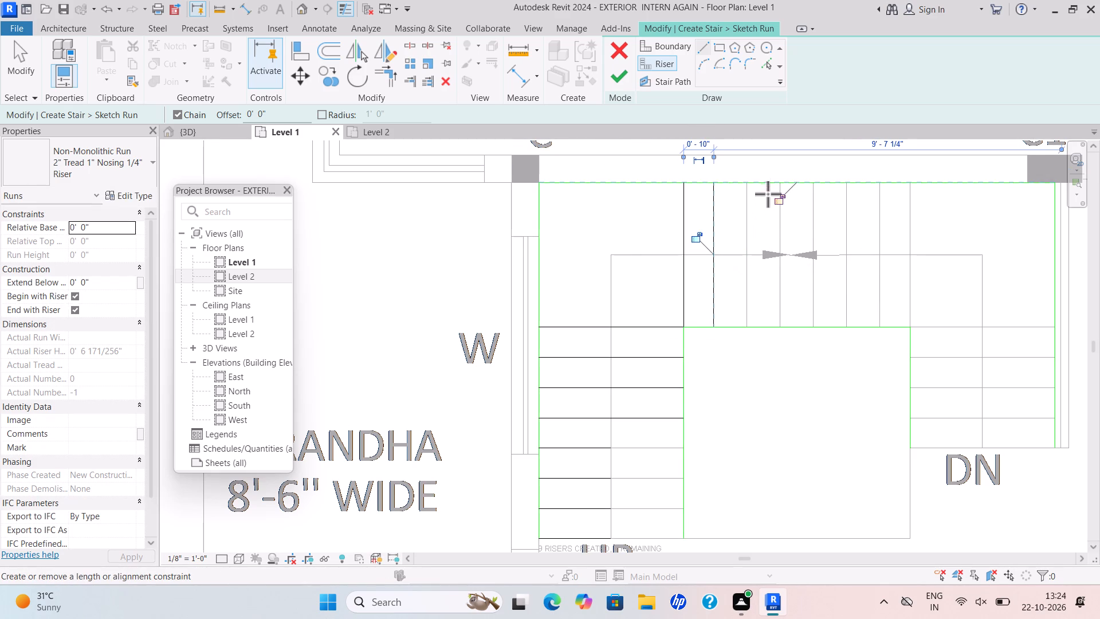
{"action": "key", "text": "Escape"}
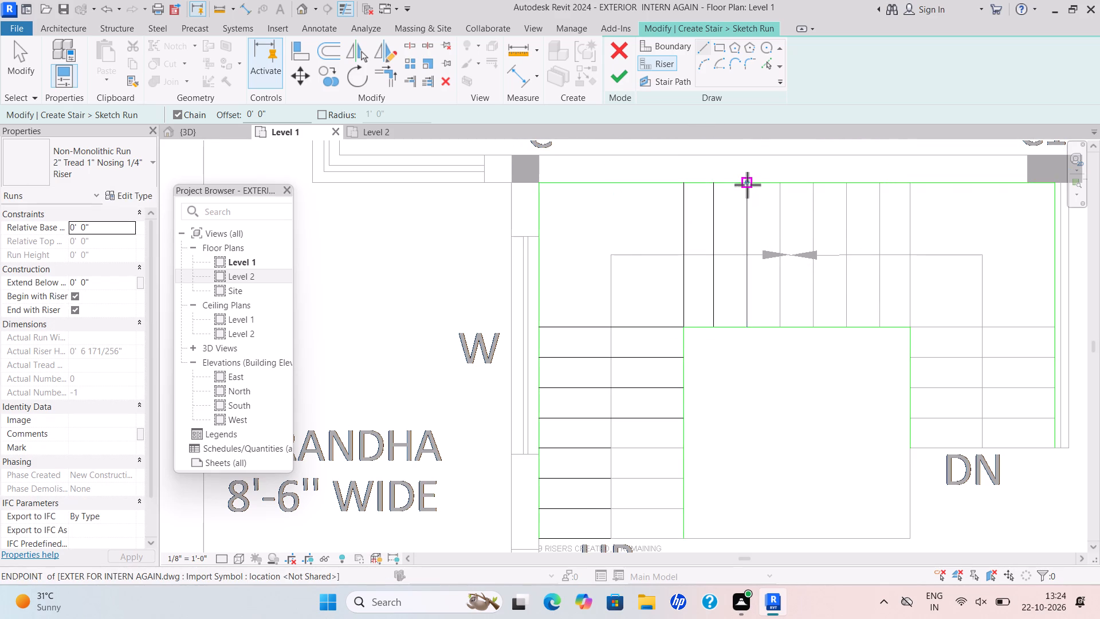
{"action": "left_click", "coordinate": [747, 185]}
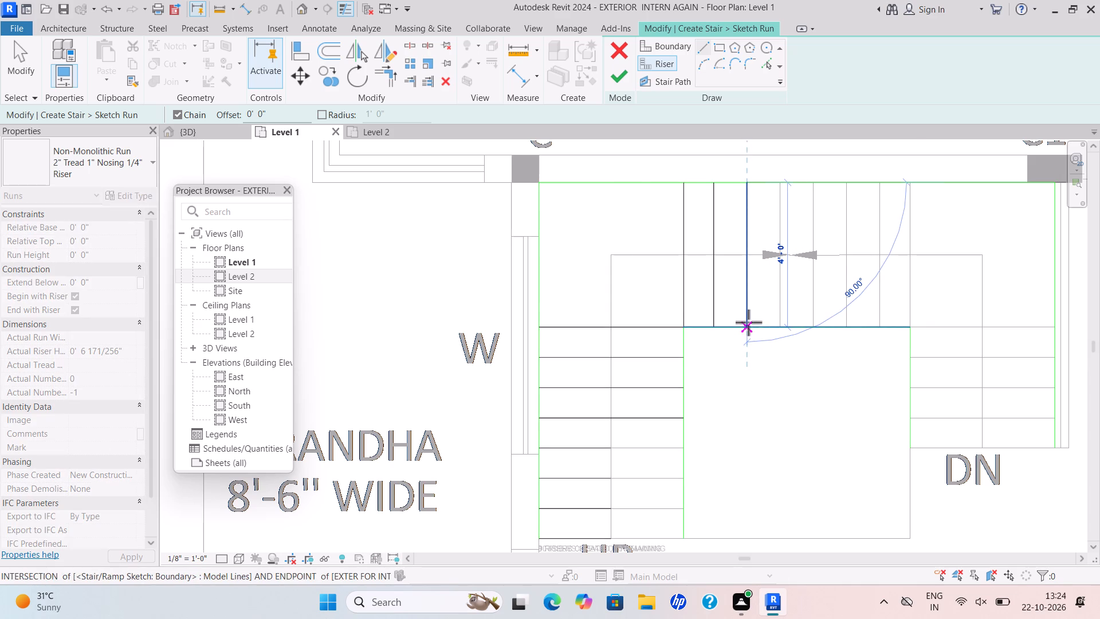
{"action": "left_click", "coordinate": [748, 322]}
{"action": "key", "text": "Escape"}
{"action": "left_click", "coordinate": [781, 182]}
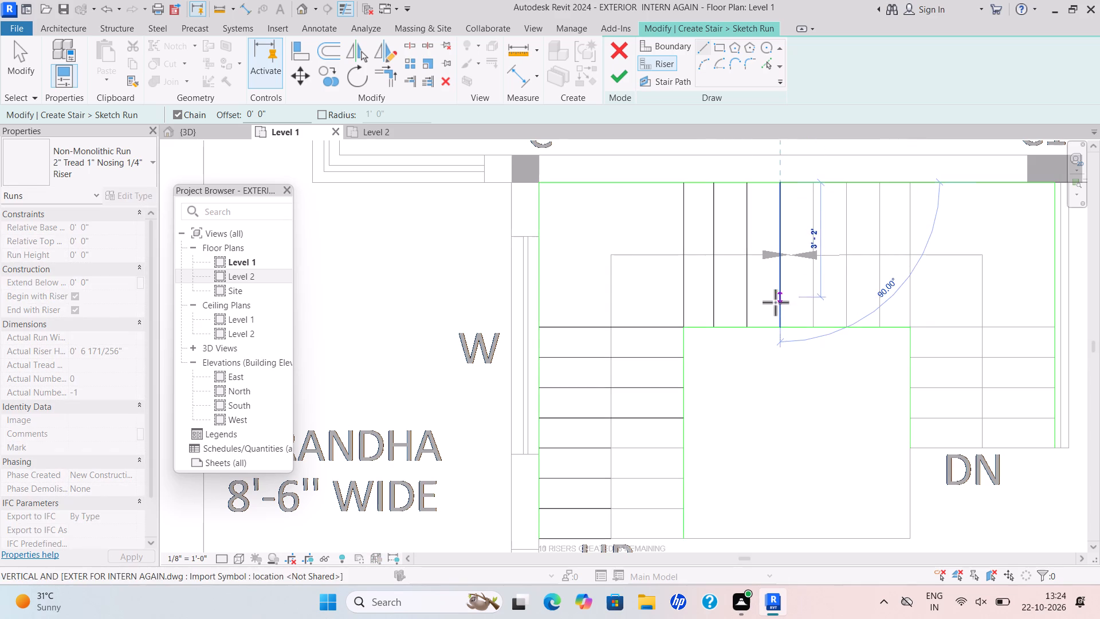
{"action": "left_click", "coordinate": [781, 328]}
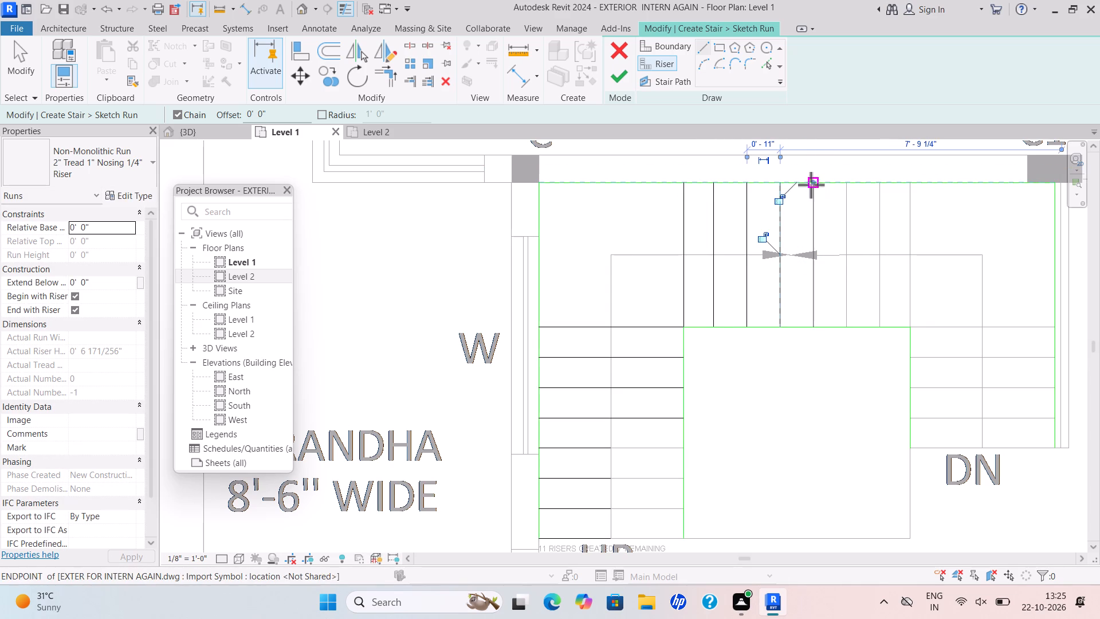
Draw the middle flight's remaining four risers, 4' 0" each, ending with the one at the inner corner beside the DN-side landing.
{"action": "left_click", "coordinate": [811, 180]}
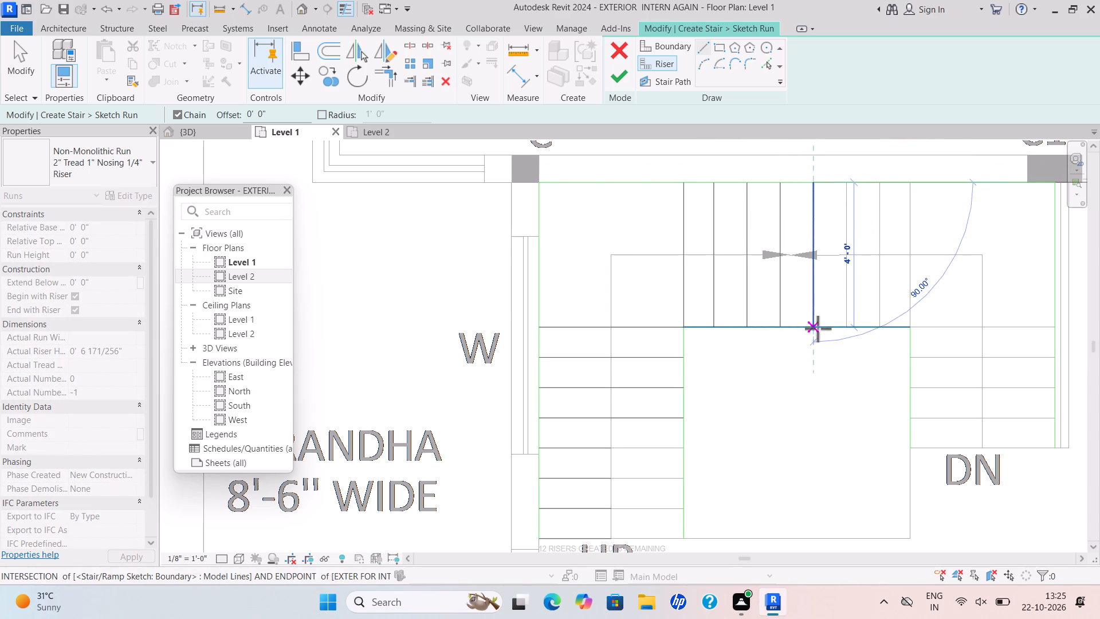
{"action": "left_click", "coordinate": [818, 328]}
{"action": "left_click", "coordinate": [846, 187]}
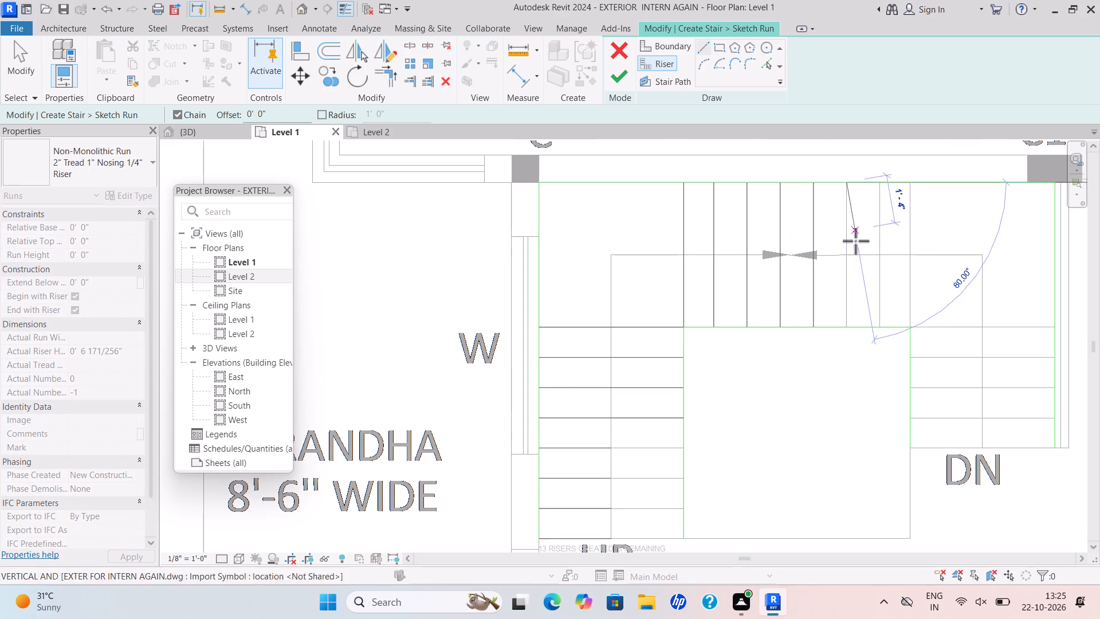
{"action": "left_click", "coordinate": [852, 324]}
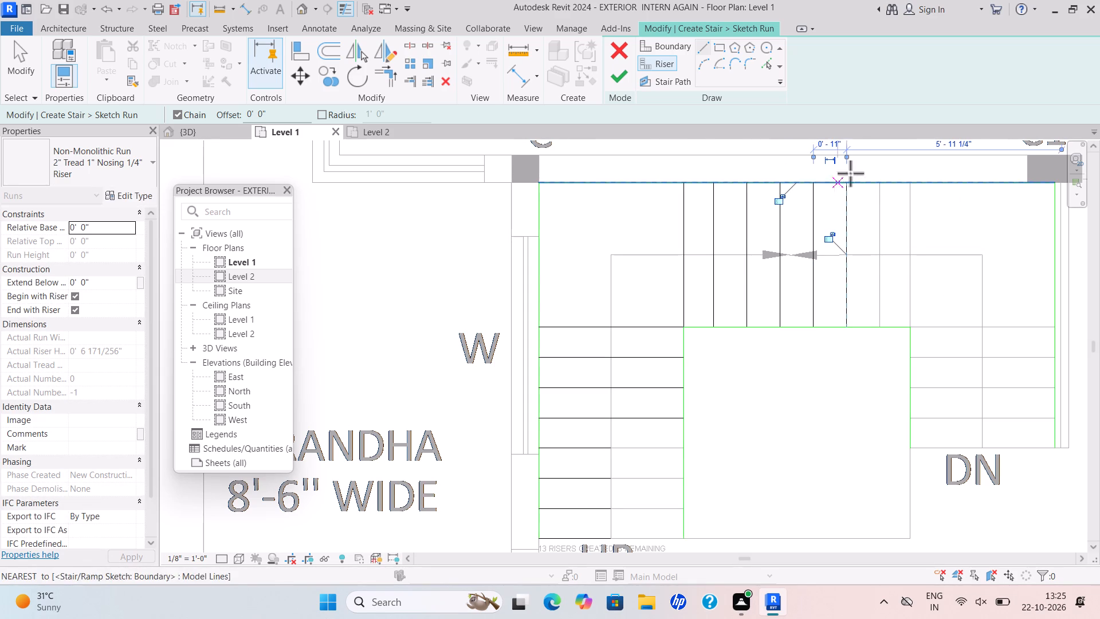
{"action": "left_click", "coordinate": [878, 185]}
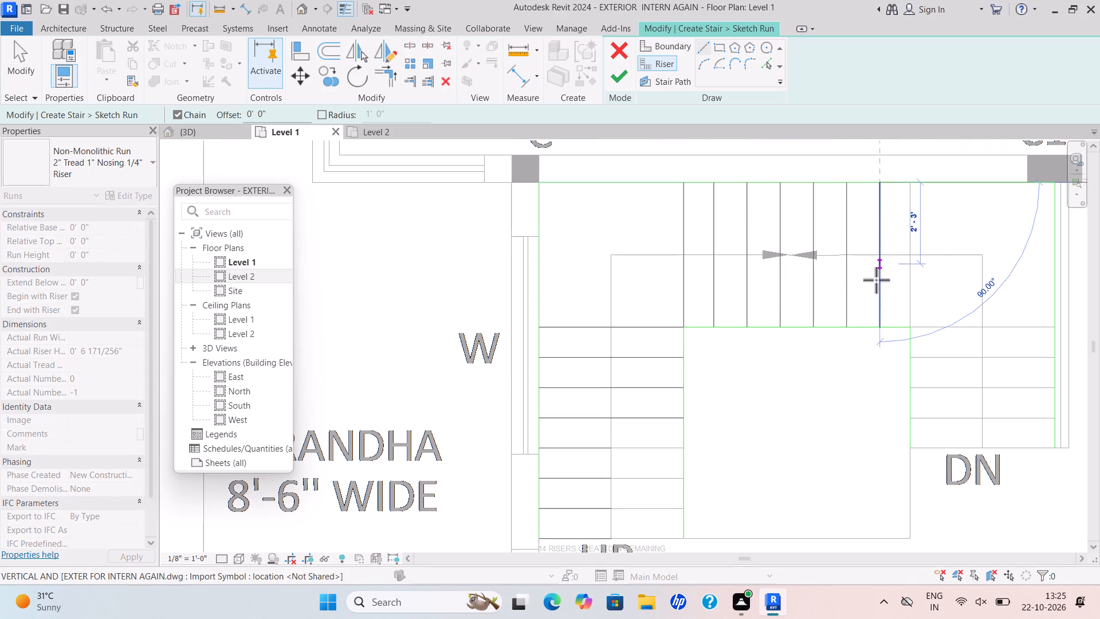
{"action": "left_click", "coordinate": [878, 328]}
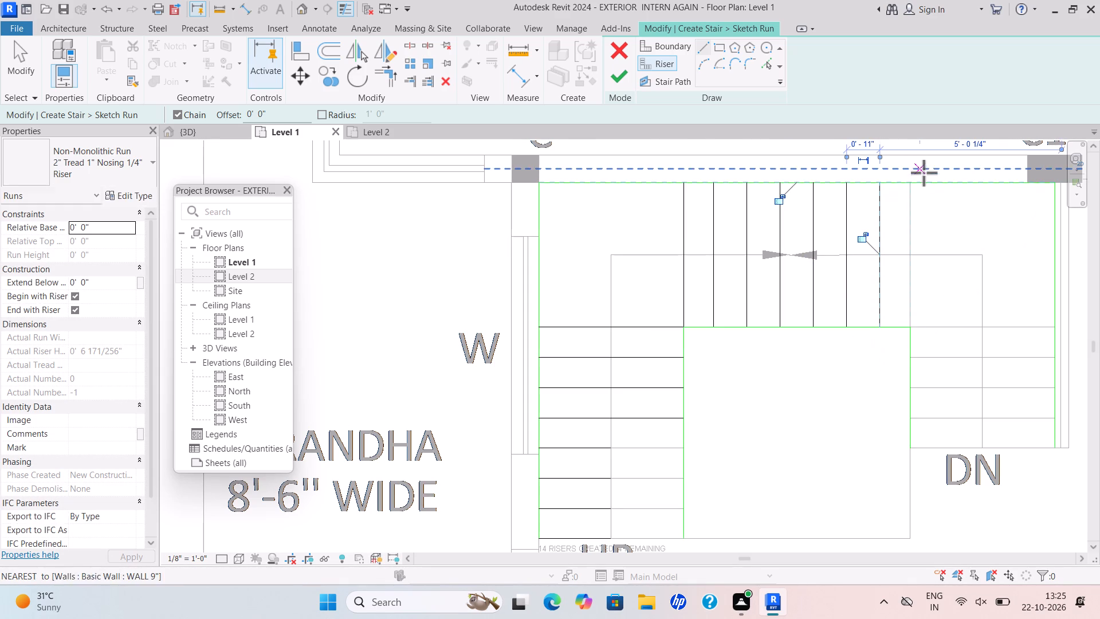
{"action": "scroll", "coordinate": [900, 187], "scroll_direction": "up", "scroll_amount": 5}
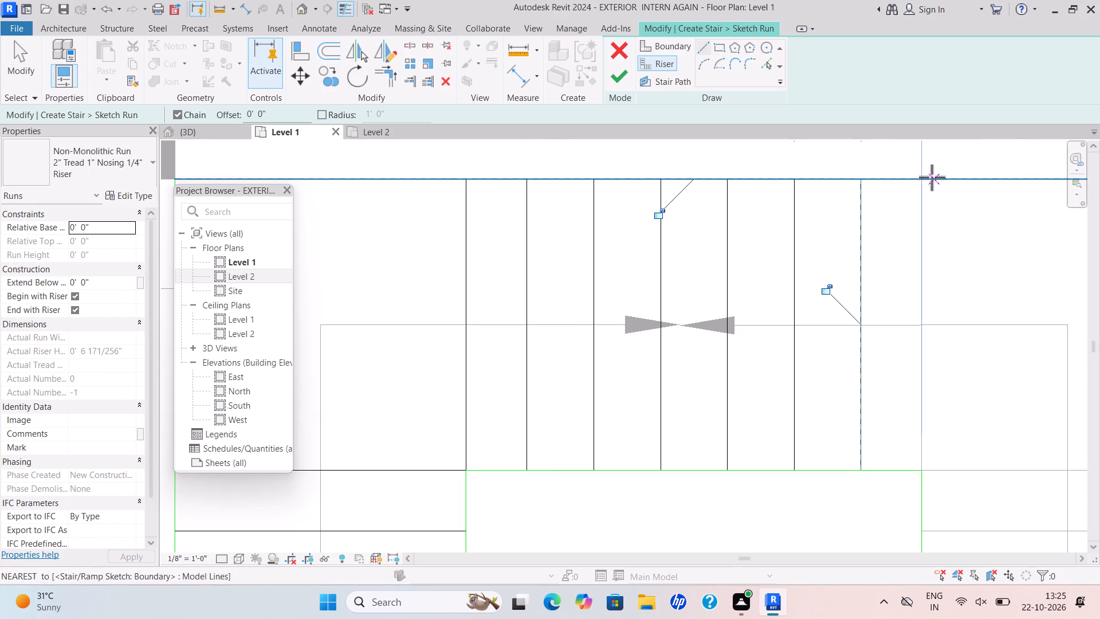
{"action": "left_click", "coordinate": [925, 185]}
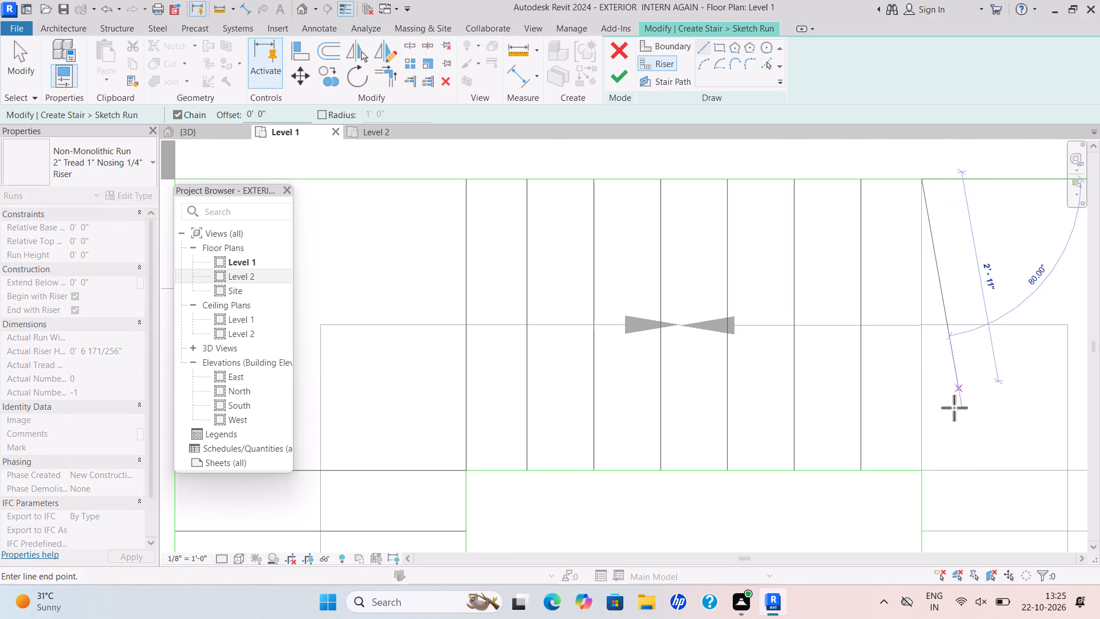
{"action": "left_click", "coordinate": [922, 476]}
{"action": "key", "text": "Escape"}
Draw the DN flight's first riser along the landing edge, from the outer boundary to the stairwell's inner corner.
{"action": "scroll", "coordinate": [960, 471], "scroll_direction": "down", "scroll_amount": 6}
{"action": "middle_click_drag", "start_coordinate": [952, 463], "coordinate": [898, 379]}
{"action": "scroll", "coordinate": [895, 371], "scroll_direction": "up", "scroll_amount": 1}
{"action": "scroll", "coordinate": [949, 394], "scroll_direction": "down", "scroll_amount": 3}
{"action": "middle_click_drag", "start_coordinate": [949, 393], "coordinate": [811, 341]}
{"action": "scroll", "coordinate": [854, 331], "scroll_direction": "up", "scroll_amount": 7}
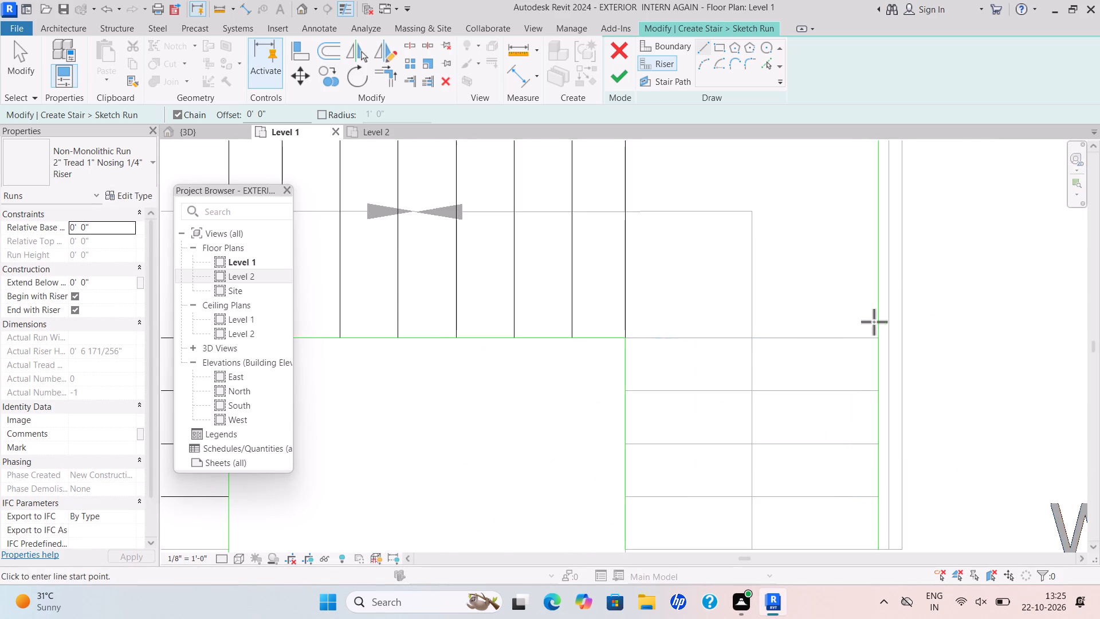
{"action": "scroll", "coordinate": [878, 322], "scroll_direction": "up", "scroll_amount": 5}
{"action": "left_click", "coordinate": [883, 354]}
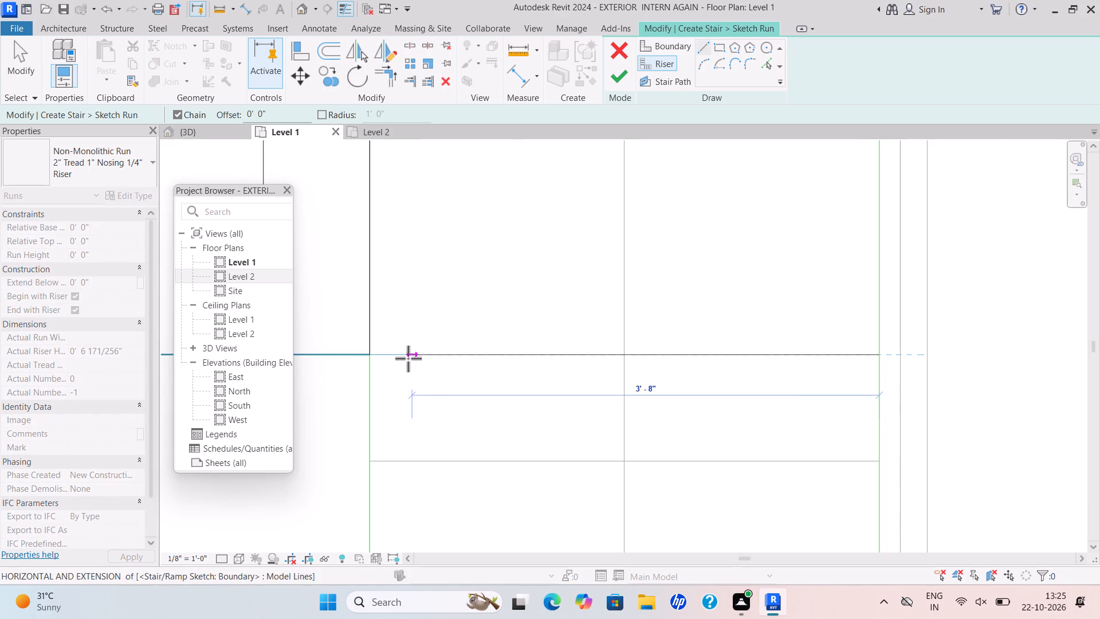
{"action": "scroll", "coordinate": [407, 359], "scroll_direction": "down", "scroll_amount": 2}
{"action": "middle_click_drag", "start_coordinate": [406, 361], "coordinate": [516, 336]}
{"action": "left_click", "coordinate": [493, 332]}
{"action": "key", "text": "Escape"}
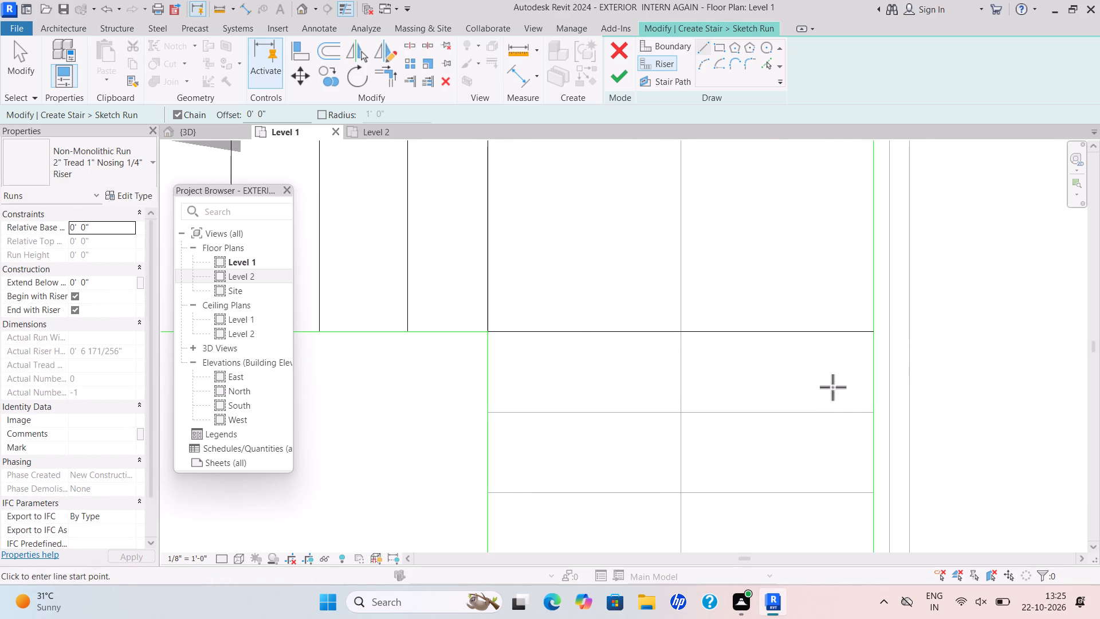
Draw the DN flight's second riser over the next tread line, 4' 0" from the outer boundary to the inner boundary.
{"action": "scroll", "coordinate": [871, 411], "scroll_direction": "up", "scroll_amount": 5}
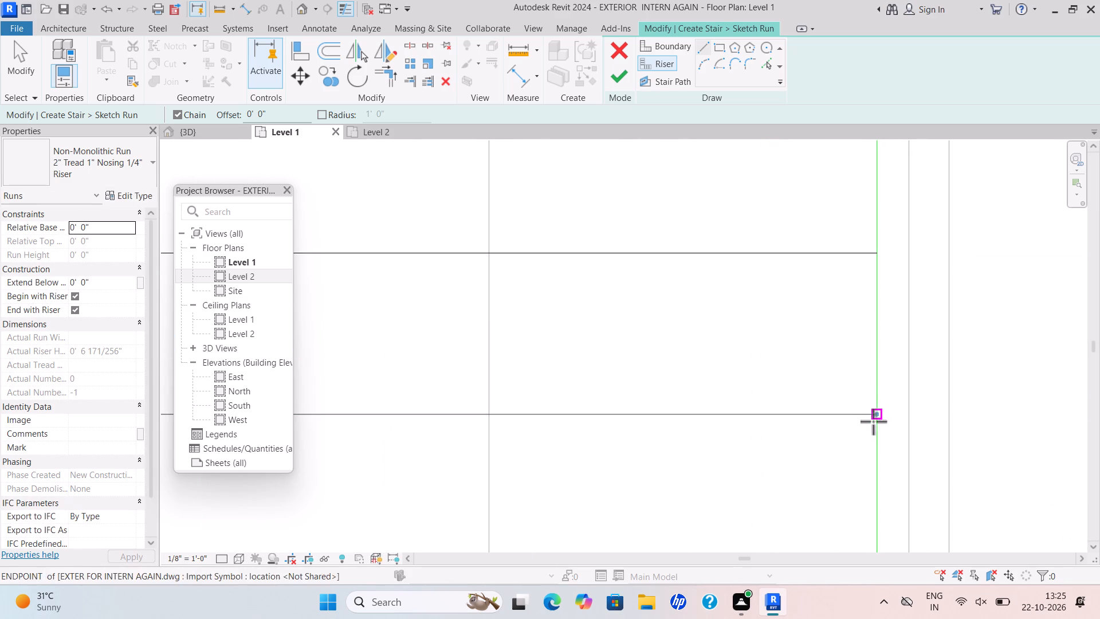
{"action": "left_click", "coordinate": [879, 411]}
{"action": "scroll", "coordinate": [567, 403], "scroll_direction": "down", "scroll_amount": 3}
{"action": "middle_click_drag", "start_coordinate": [567, 408], "coordinate": [594, 402]}
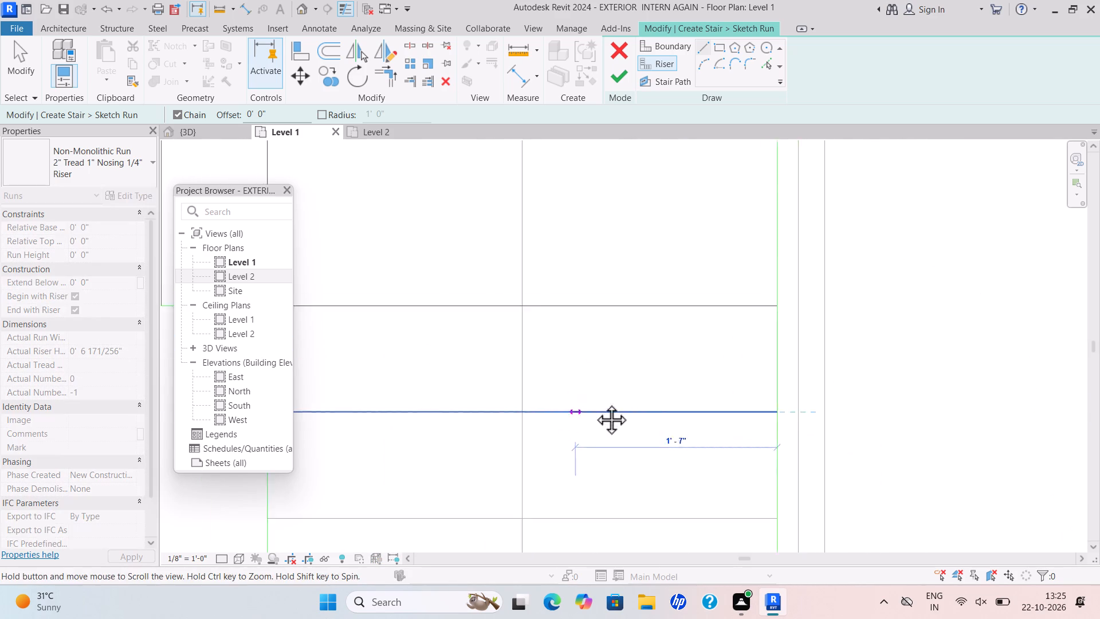
{"action": "scroll", "coordinate": [594, 402], "scroll_direction": "down", "scroll_amount": 2}
{"action": "middle_click_drag", "start_coordinate": [594, 402], "coordinate": [783, 357]}
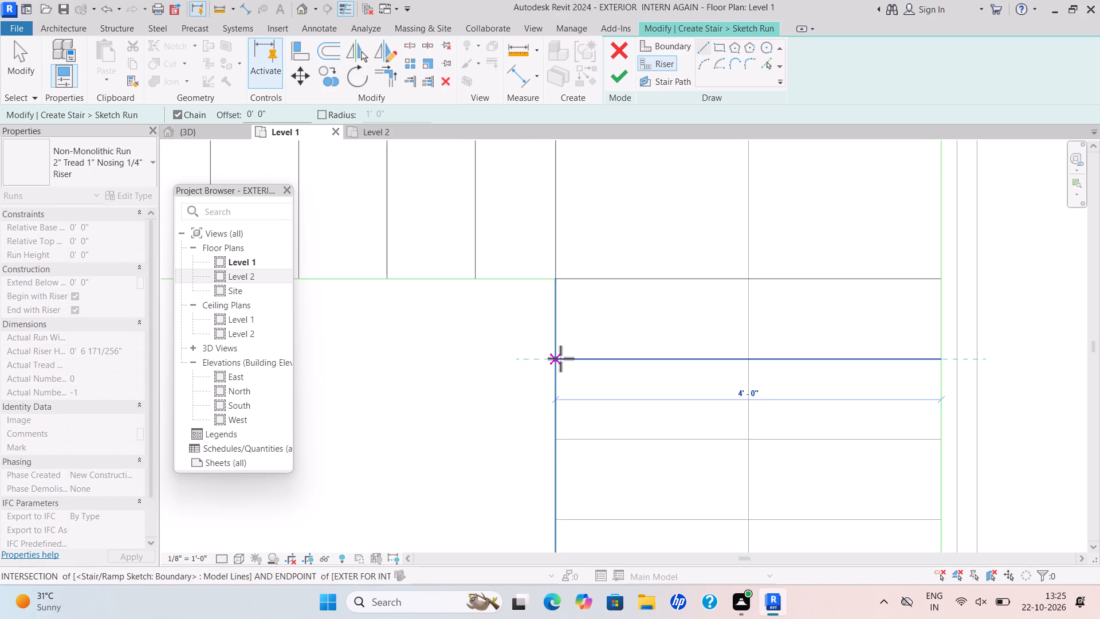
{"action": "left_click", "coordinate": [560, 358]}
{"action": "key", "text": "Escape"}
Draw the DN flight's third riser over the following tread line, 4' 0" from the outer boundary to the inner boundary.
{"action": "scroll", "coordinate": [713, 412], "scroll_direction": "down", "scroll_amount": 4}
{"action": "middle_click_drag", "start_coordinate": [710, 412], "coordinate": [692, 340]}
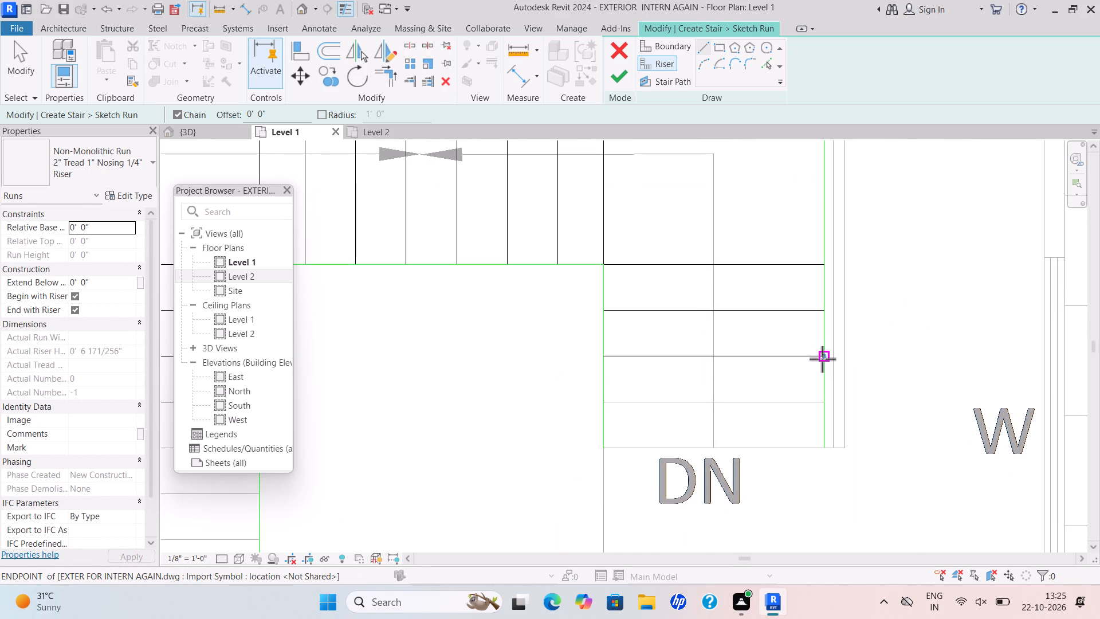
{"action": "scroll", "coordinate": [820, 358], "scroll_direction": "up", "scroll_amount": 10}
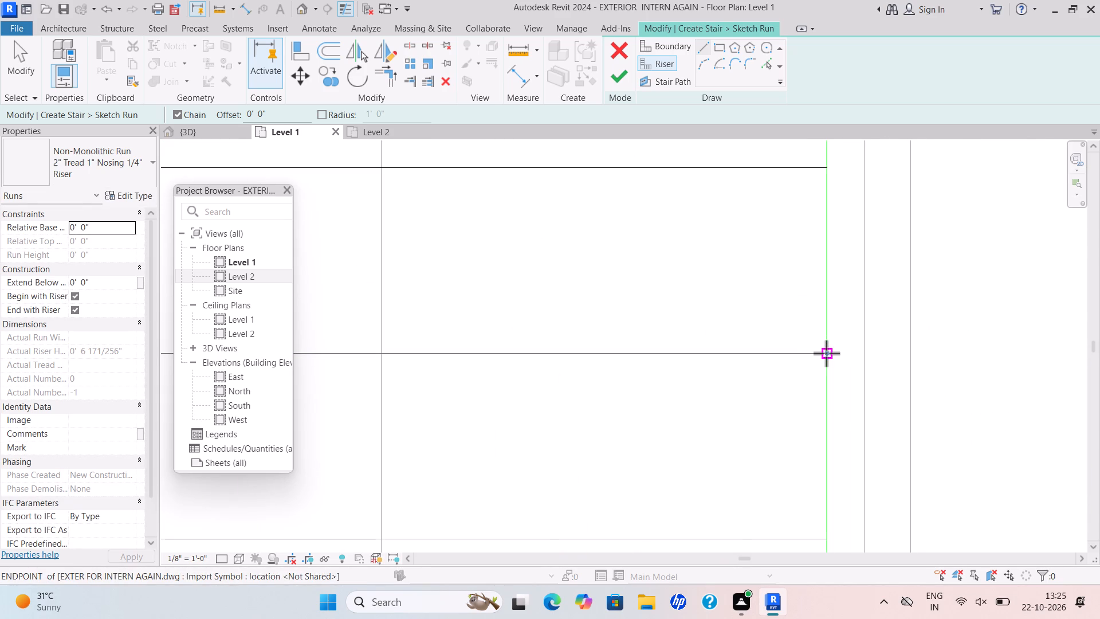
{"action": "scroll", "coordinate": [818, 360], "scroll_direction": "up", "scroll_amount": 5}
{"action": "left_click", "coordinate": [833, 346]}
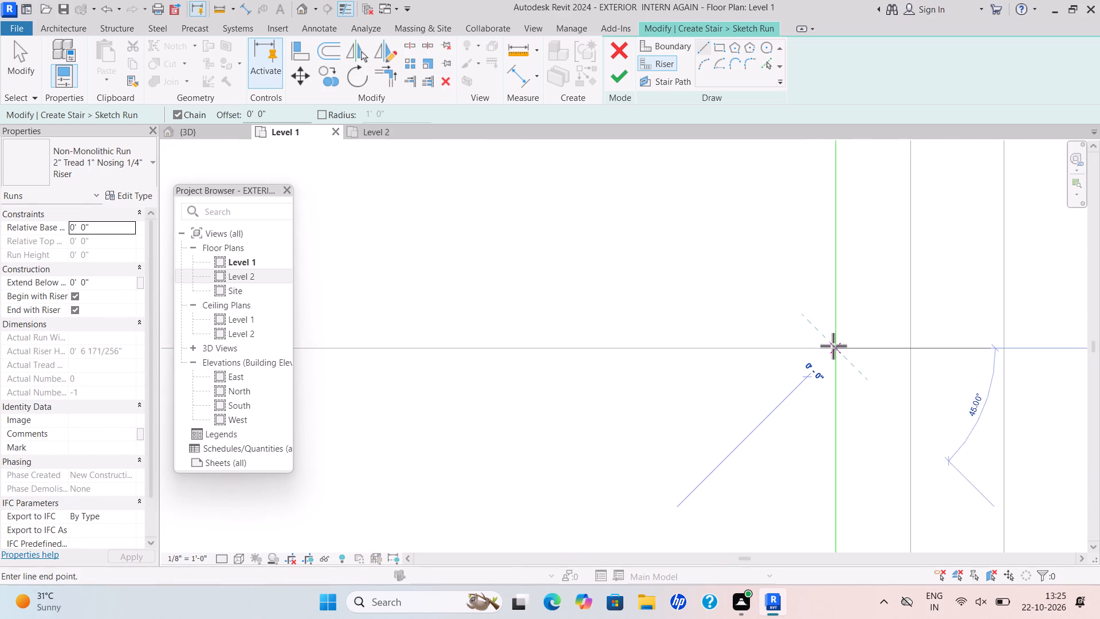
{"action": "scroll", "coordinate": [627, 358], "scroll_direction": "down", "scroll_amount": 5}
{"action": "middle_click_drag", "start_coordinate": [629, 359], "coordinate": [879, 307]}
{"action": "scroll", "coordinate": [485, 304], "scroll_direction": "down", "scroll_amount": 6}
{"action": "middle_click_drag", "start_coordinate": [486, 307], "coordinate": [810, 294]}
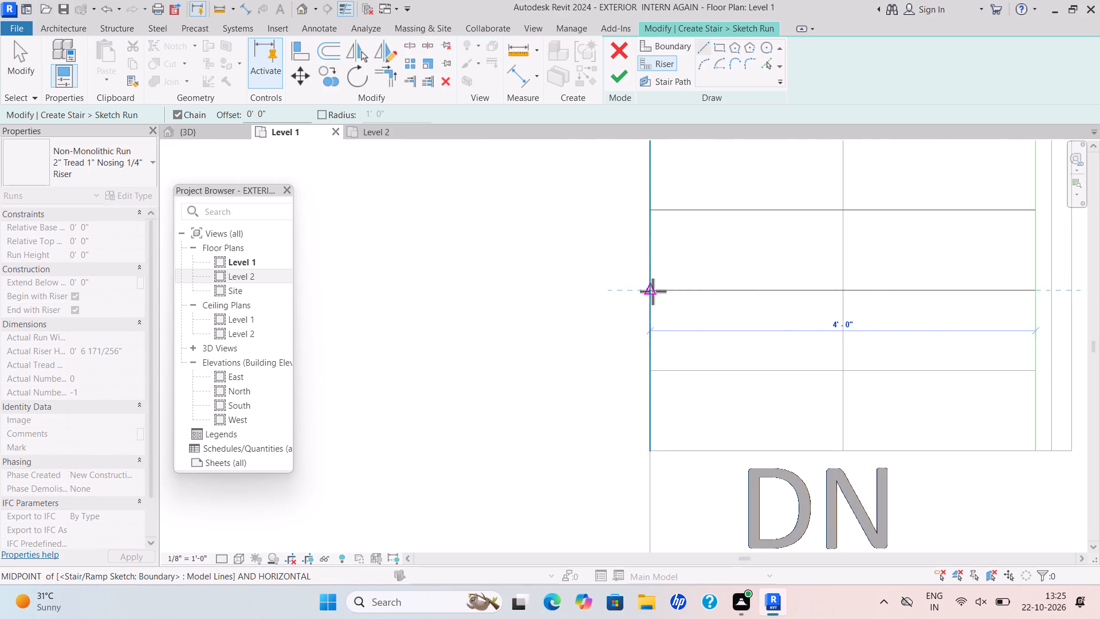
{"action": "scroll", "coordinate": [653, 291], "scroll_direction": "up", "scroll_amount": 6}
{"action": "left_click", "coordinate": [651, 288]}
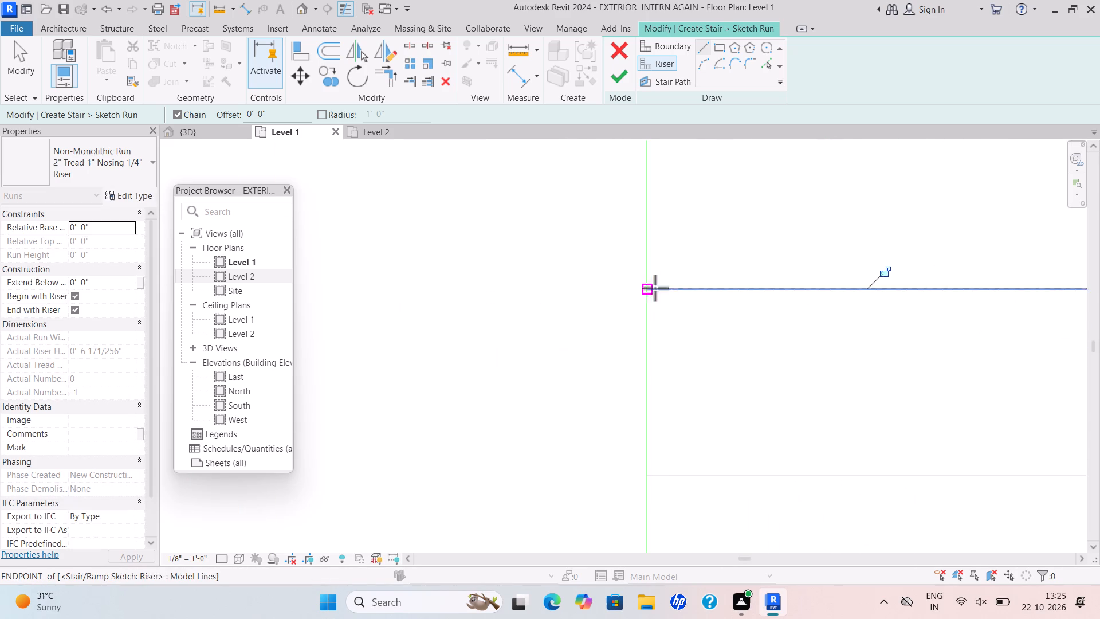
{"action": "key", "text": "Escape"}
Draw the DN flight's fourth riser over the next tread line, 4' 0" from the outer boundary to the inner boundary.
{"action": "scroll", "coordinate": [753, 373], "scroll_direction": "down", "scroll_amount": 5}
{"action": "middle_click_drag", "start_coordinate": [744, 370], "coordinate": [649, 310]}
{"action": "scroll", "coordinate": [914, 369], "scroll_direction": "down", "scroll_amount": 5}
{"action": "middle_click_drag", "start_coordinate": [910, 369], "coordinate": [712, 314]}
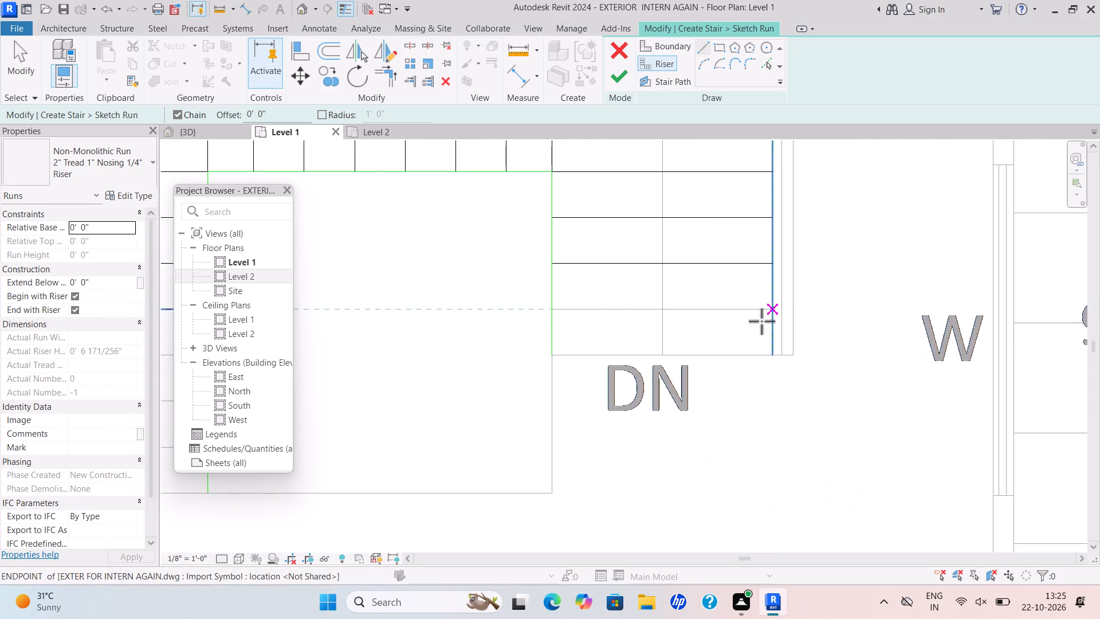
{"action": "scroll", "coordinate": [761, 321], "scroll_direction": "up", "scroll_amount": 5}
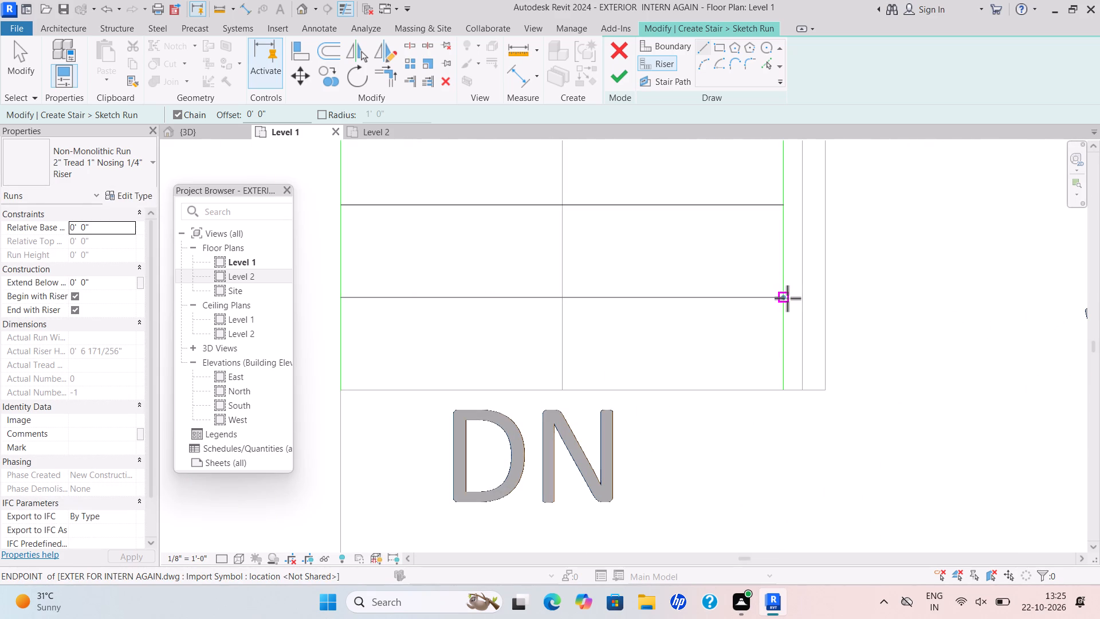
{"action": "scroll", "coordinate": [788, 294], "scroll_direction": "up", "scroll_amount": 1}
{"action": "middle_click_drag", "start_coordinate": [794, 294], "coordinate": [865, 289]}
{"action": "scroll", "coordinate": [838, 294], "scroll_direction": "down", "scroll_amount": 11}
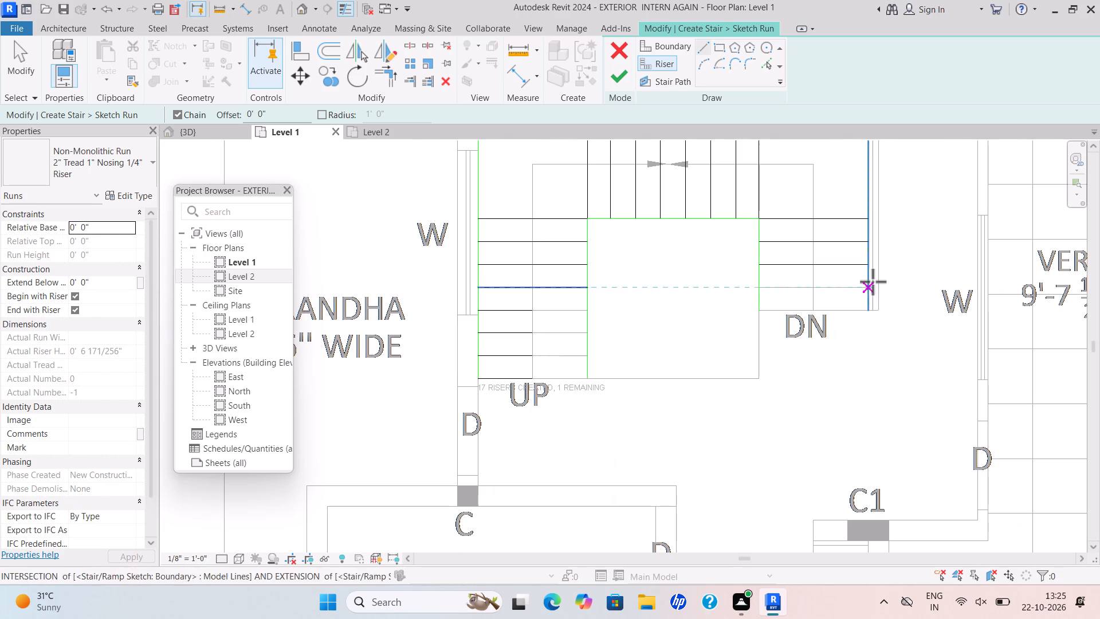
{"action": "scroll", "coordinate": [862, 276], "scroll_direction": "up", "scroll_amount": 11}
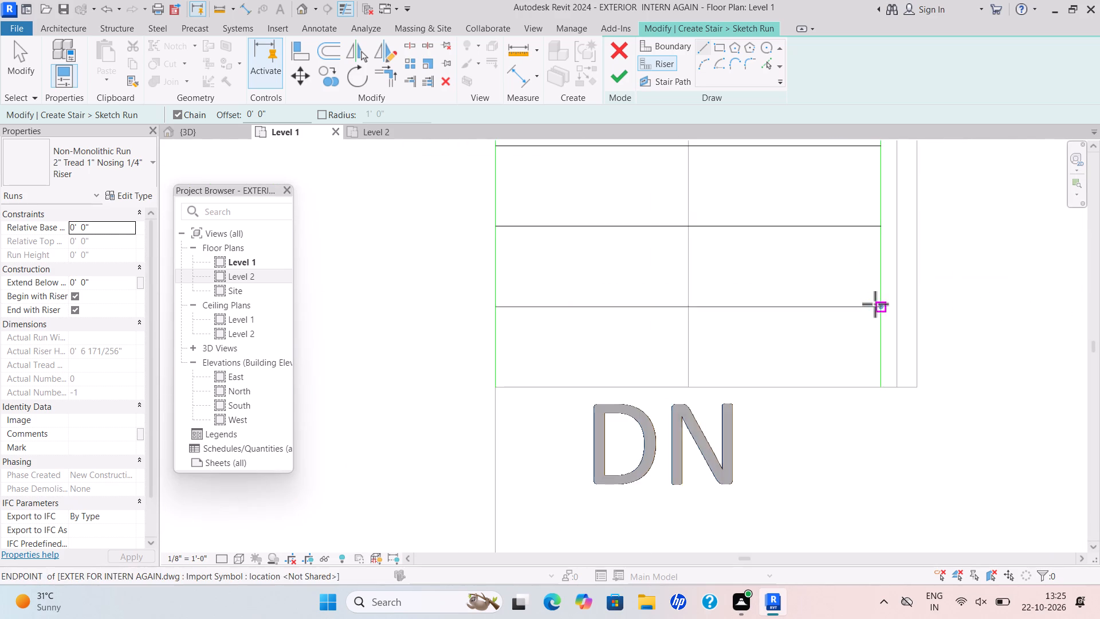
{"action": "scroll", "coordinate": [875, 304], "scroll_direction": "up", "scroll_amount": 3}
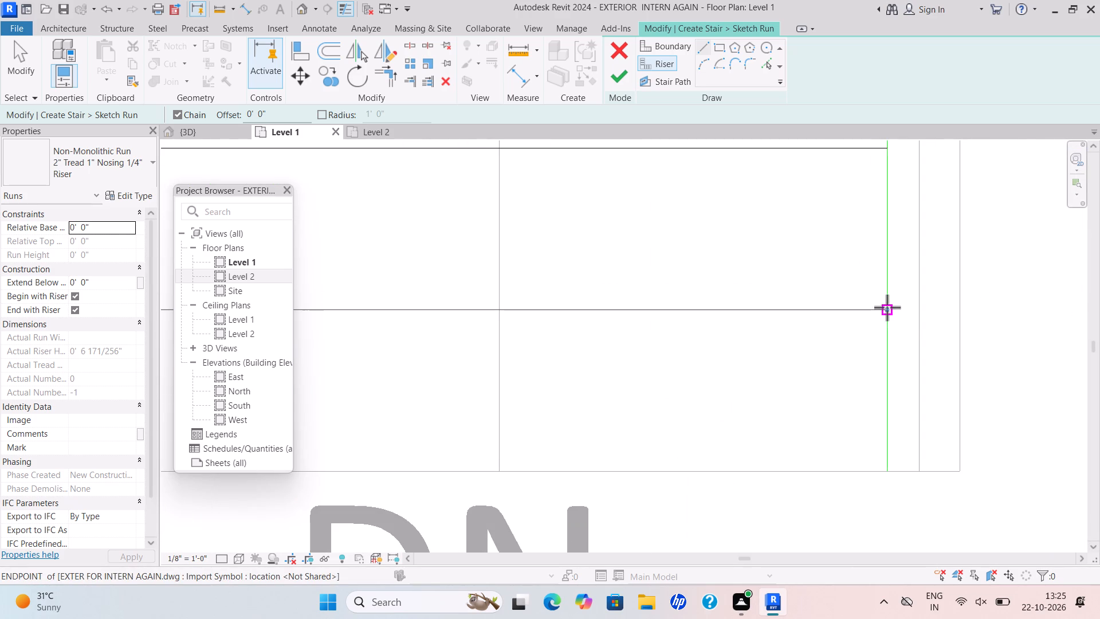
{"action": "left_click", "coordinate": [885, 312]}
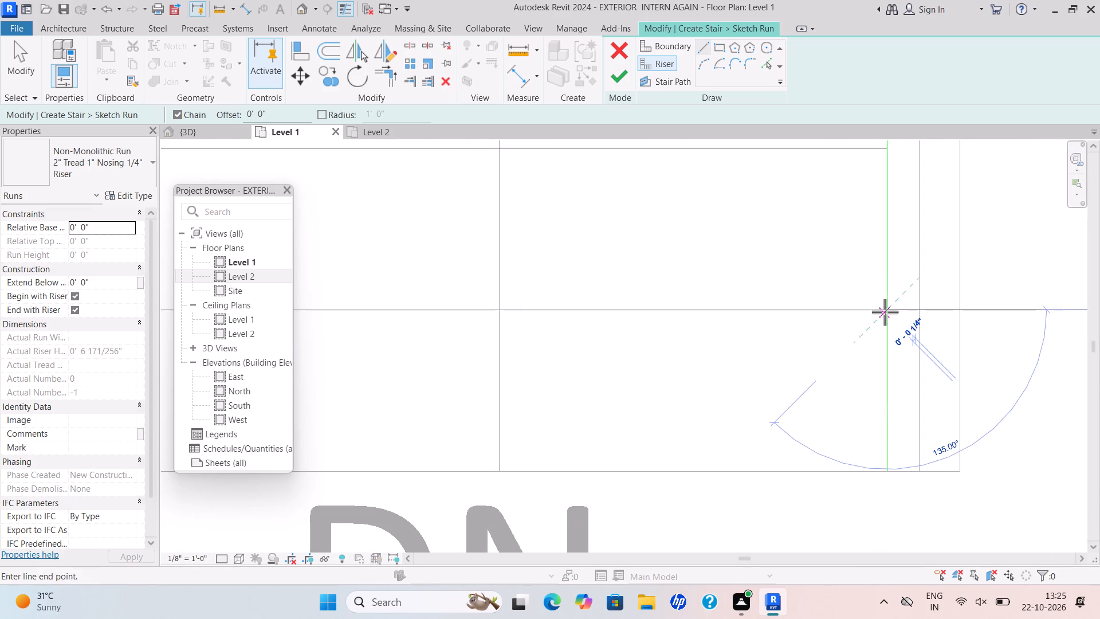
{"action": "scroll", "coordinate": [582, 289], "scroll_direction": "down", "scroll_amount": 6}
{"action": "middle_click_drag", "start_coordinate": [581, 293], "coordinate": [830, 307]}
{"action": "left_click", "coordinate": [637, 314]}
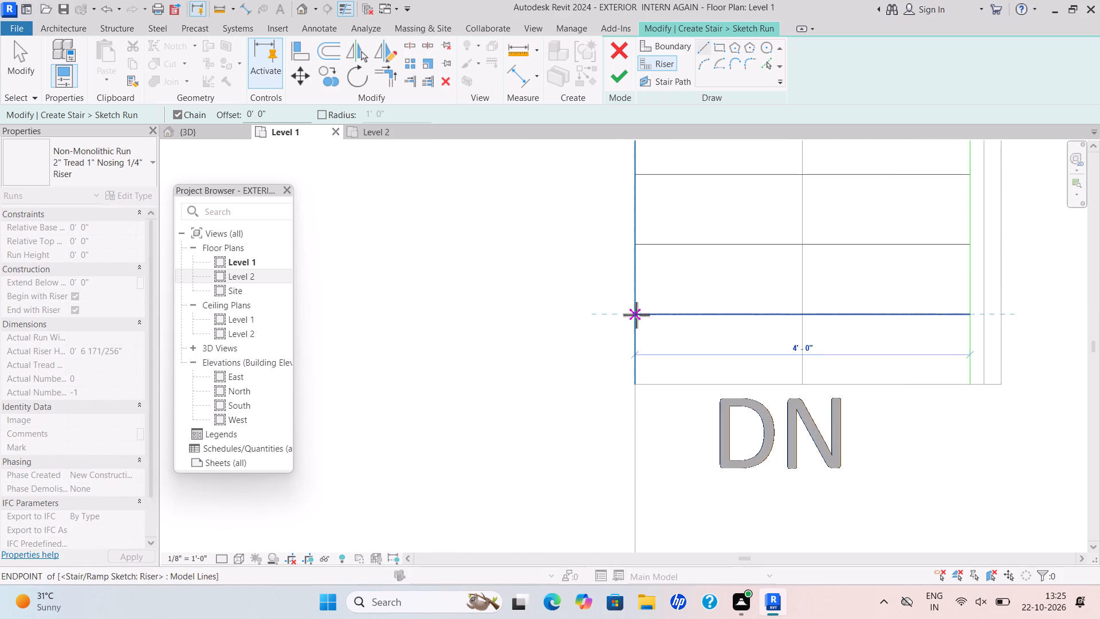
Draw the DN flight's last riser along its bottom edge, from the outer boundary to the inner boundary.
{"action": "left_click", "coordinate": [974, 381]}
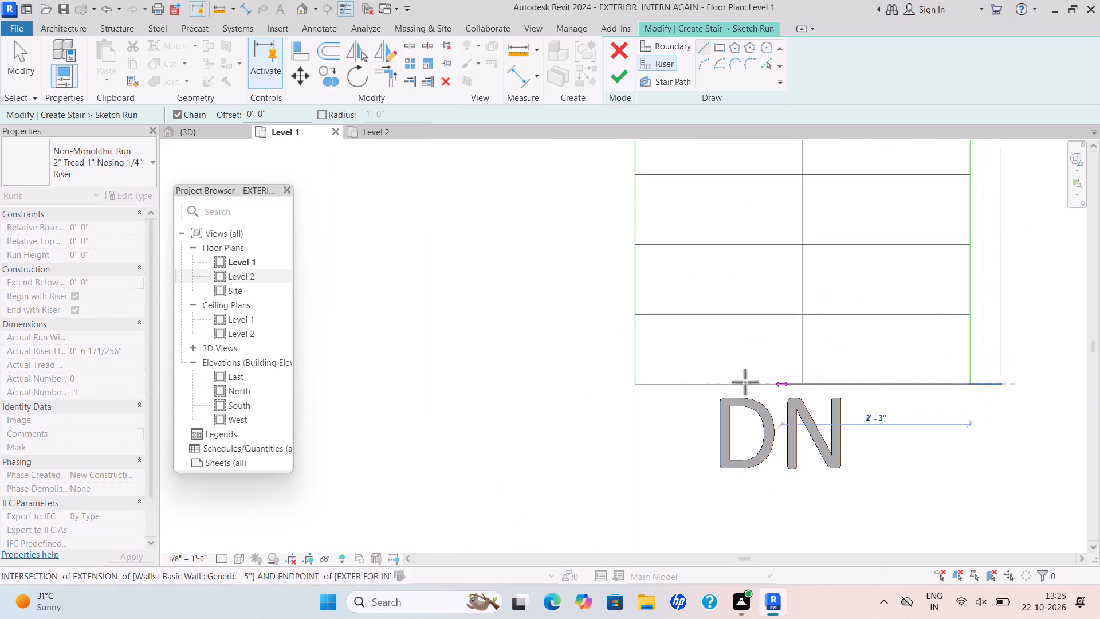
{"action": "left_click", "coordinate": [635, 385]}
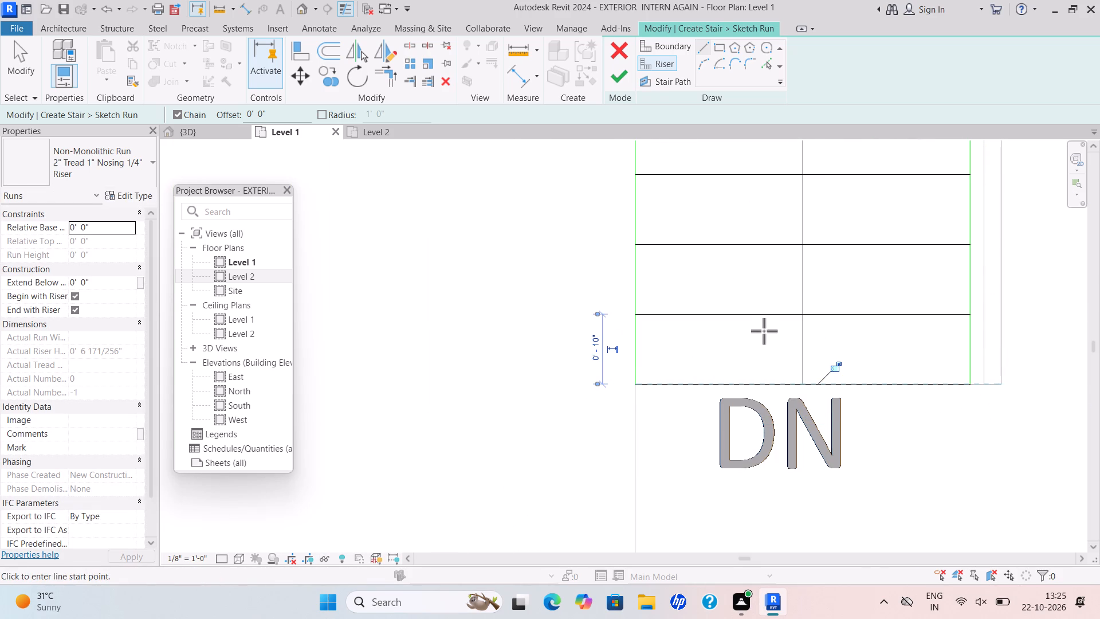
{"action": "key", "text": "Escape"}
{"action": "scroll", "coordinate": [820, 334], "scroll_direction": "down", "scroll_amount": 6}
{"action": "middle_click_drag", "start_coordinate": [820, 334], "coordinate": [992, 293]}
{"action": "key", "text": "Escape"}
{"action": "key", "text": "Escape"}
Extend the upper two of the UP flight's four half-width risers to the inner boundary.
{"action": "left_click", "coordinate": [610, 316]}
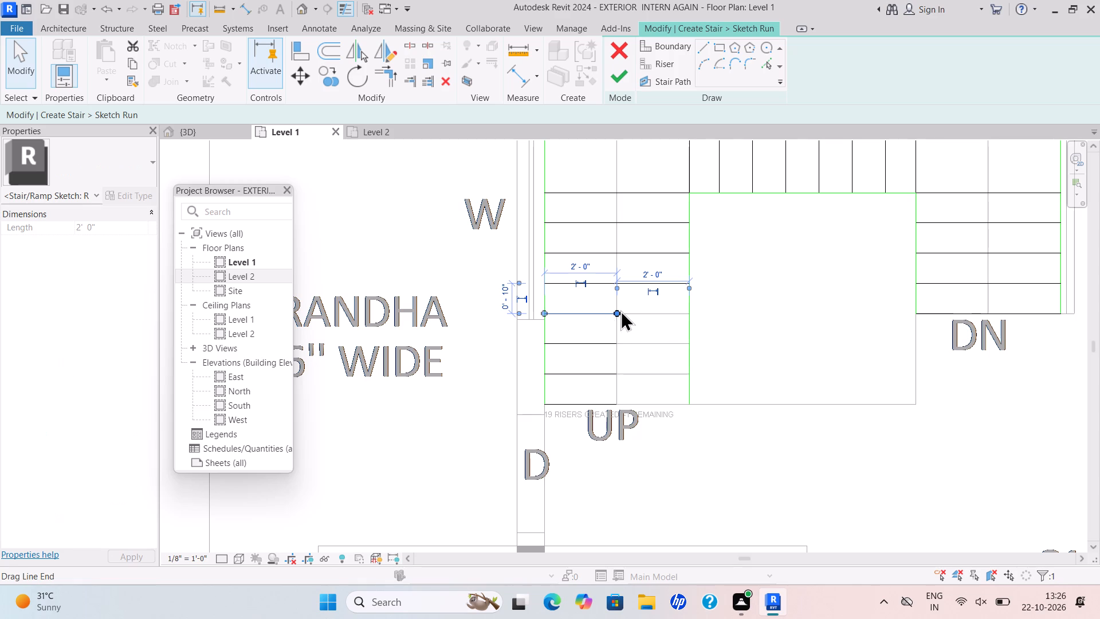
{"action": "left_click_drag", "start_coordinate": [619, 309], "coordinate": [689, 316]}
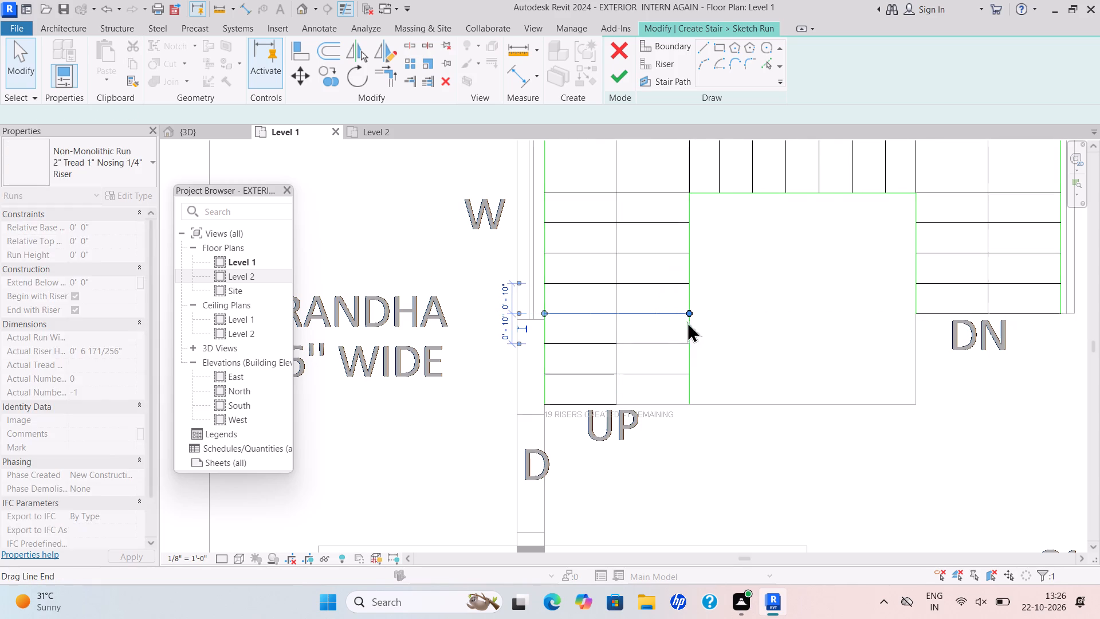
{"action": "scroll", "coordinate": [705, 324], "scroll_direction": "up", "scroll_amount": 3}
{"action": "key", "text": "Escape"}
{"action": "key", "text": "Escape"}
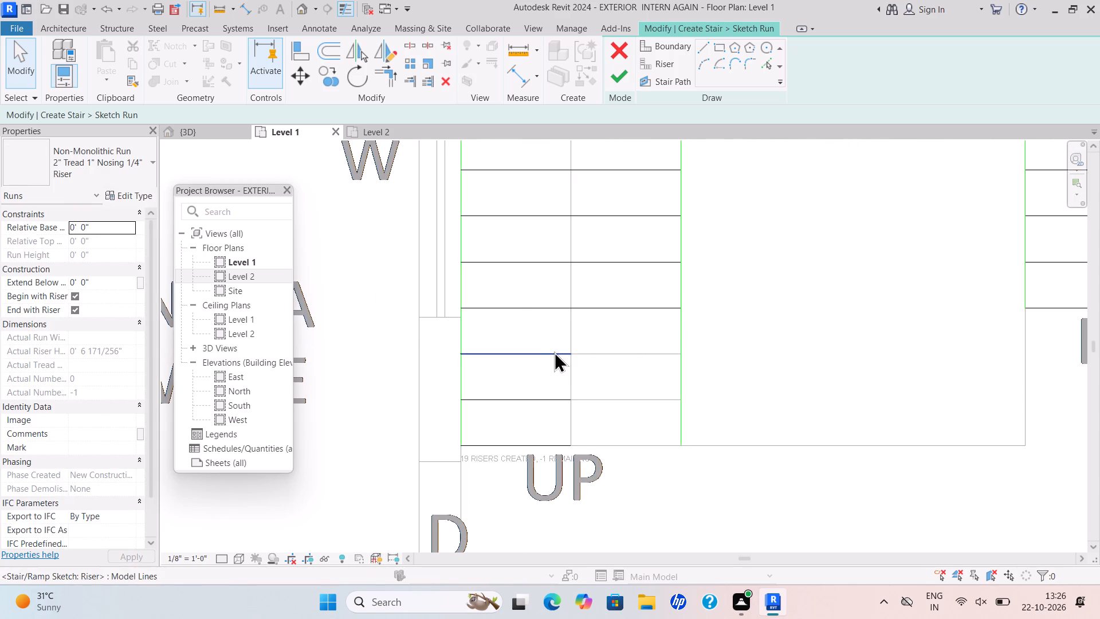
{"action": "left_click", "coordinate": [555, 351]}
{"action": "left_click_drag", "start_coordinate": [570, 351], "coordinate": [682, 356]}
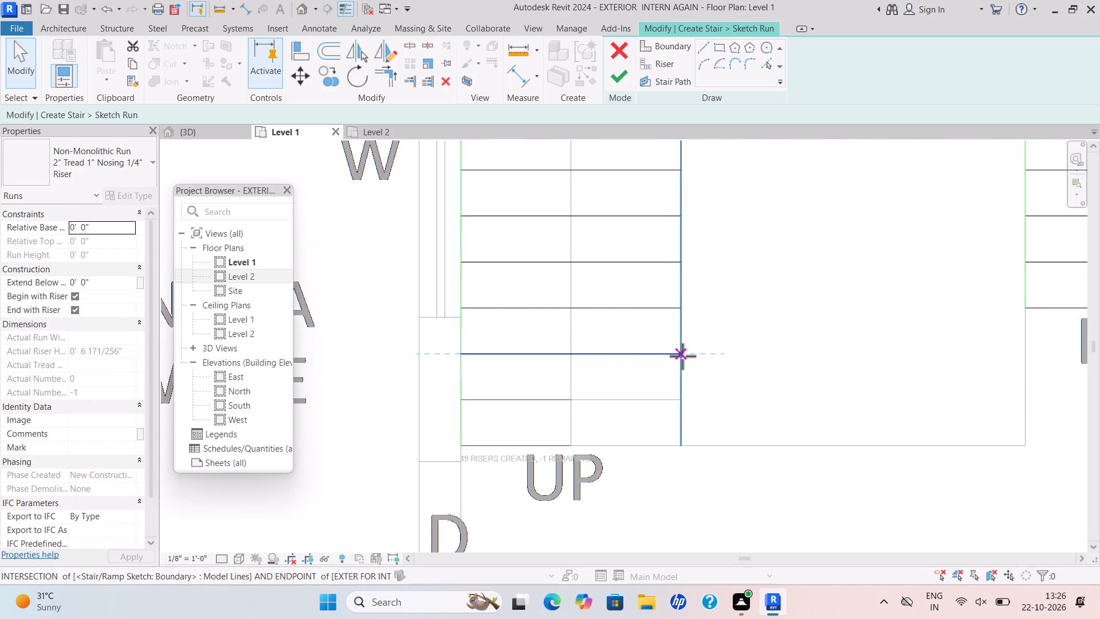
{"action": "left_click_drag", "start_coordinate": [682, 356], "coordinate": [685, 356]}
{"action": "key", "text": "Escape"}
Extend the UP flight's two remaining half-width risers, including the bottom one, to the inner boundary.
{"action": "left_click", "coordinate": [556, 398]}
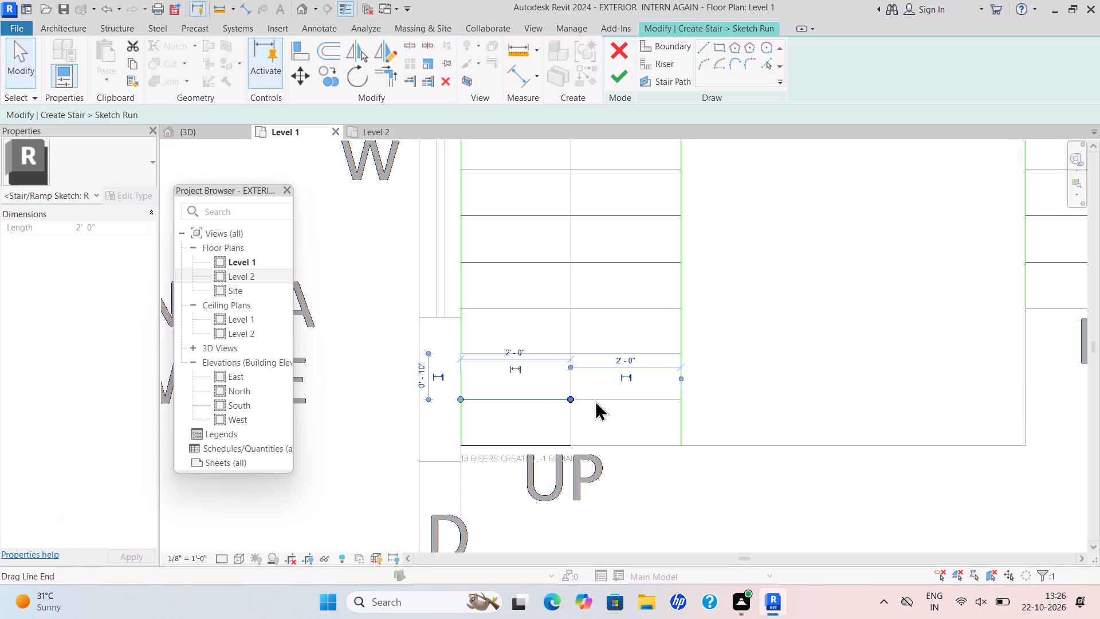
{"action": "left_click_drag", "start_coordinate": [573, 398], "coordinate": [681, 405]}
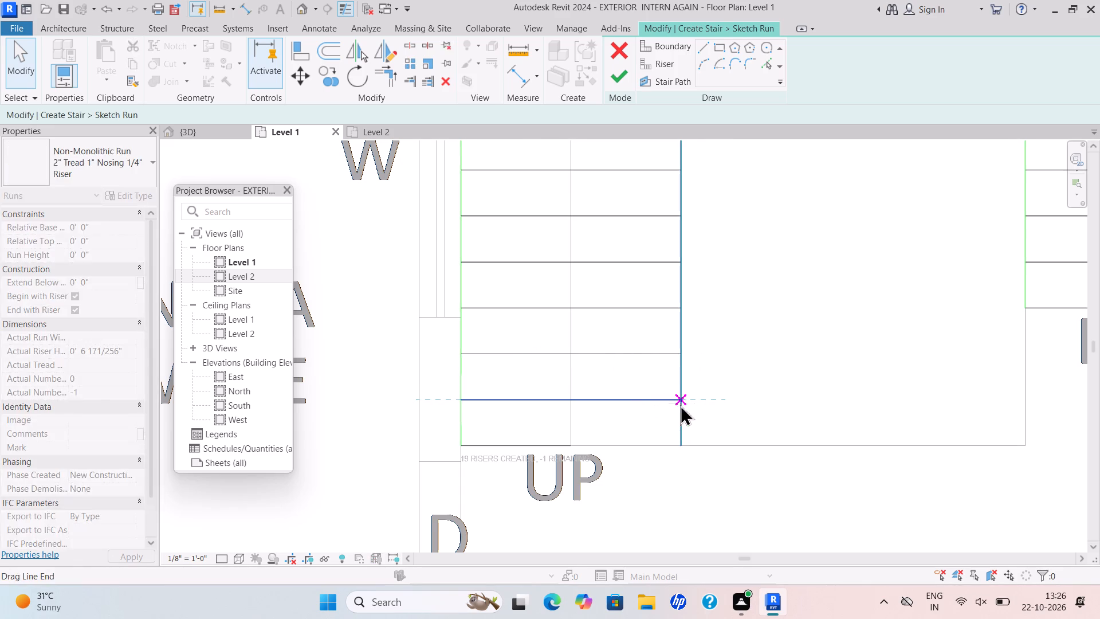
{"action": "key", "text": "Escape"}
{"action": "left_click_drag", "start_coordinate": [547, 442], "coordinate": [572, 440]}
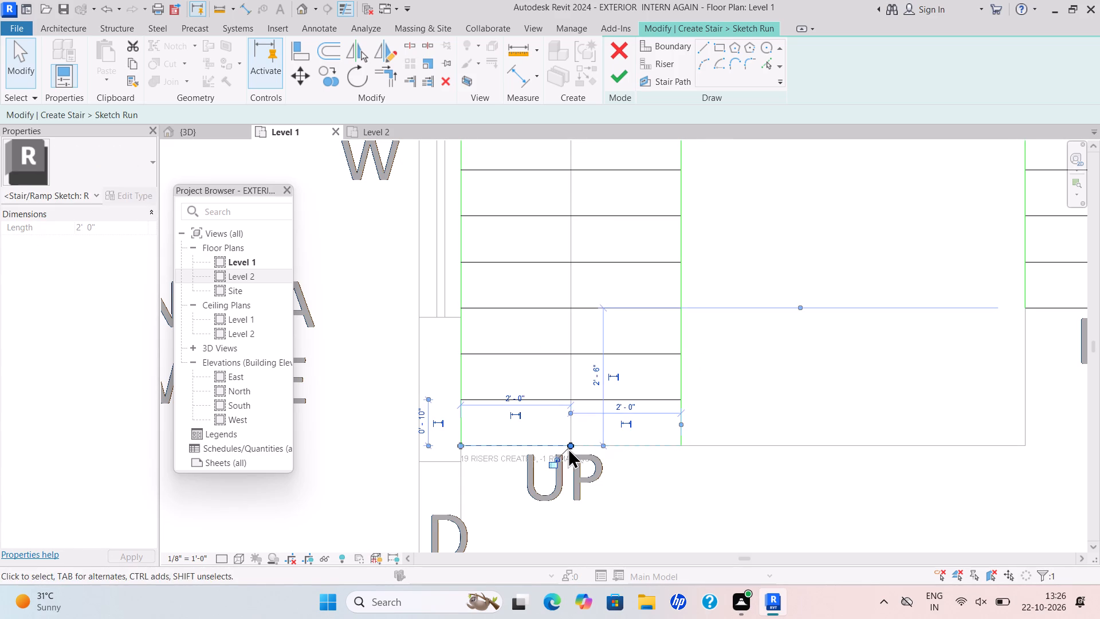
{"action": "left_click_drag", "start_coordinate": [568, 448], "coordinate": [680, 450]}
{"action": "key", "text": "Escape"}
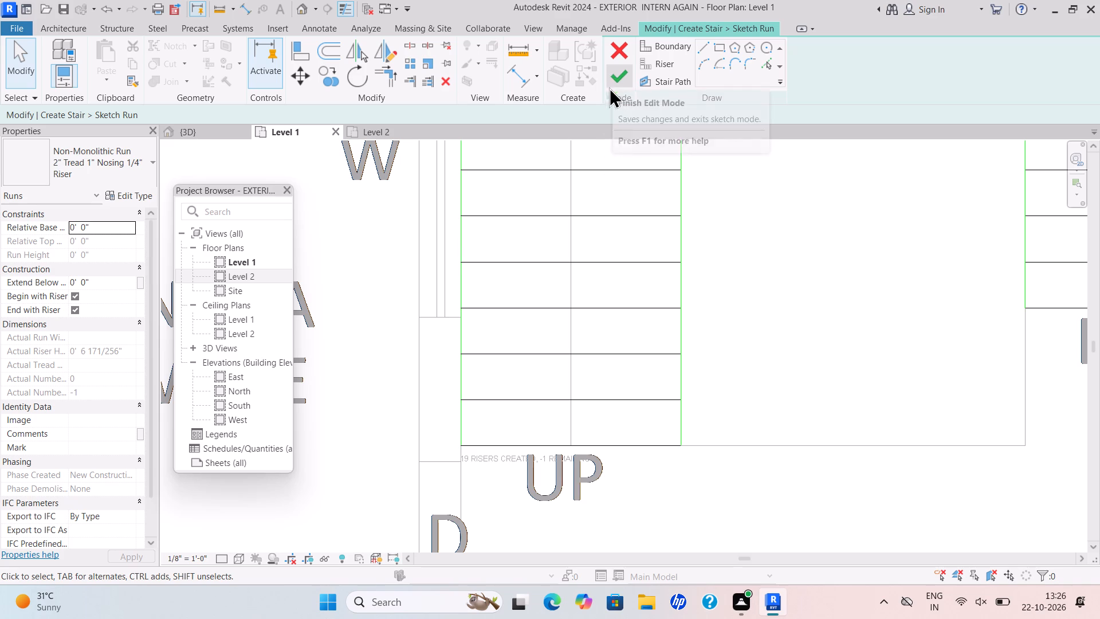
Draw the stair path's first segment 7' 10" up from the midpoint of the UP flight's bottom riser to the plan path's corner.
{"action": "triple_click", "coordinate": [670, 85]}
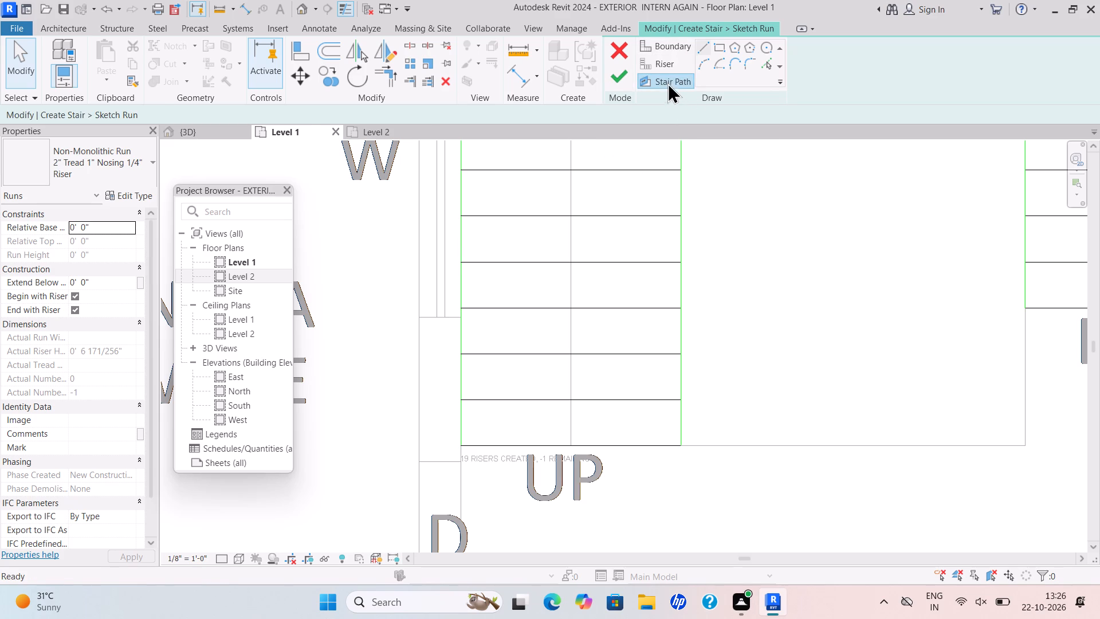
{"action": "left_click", "coordinate": [700, 40]}
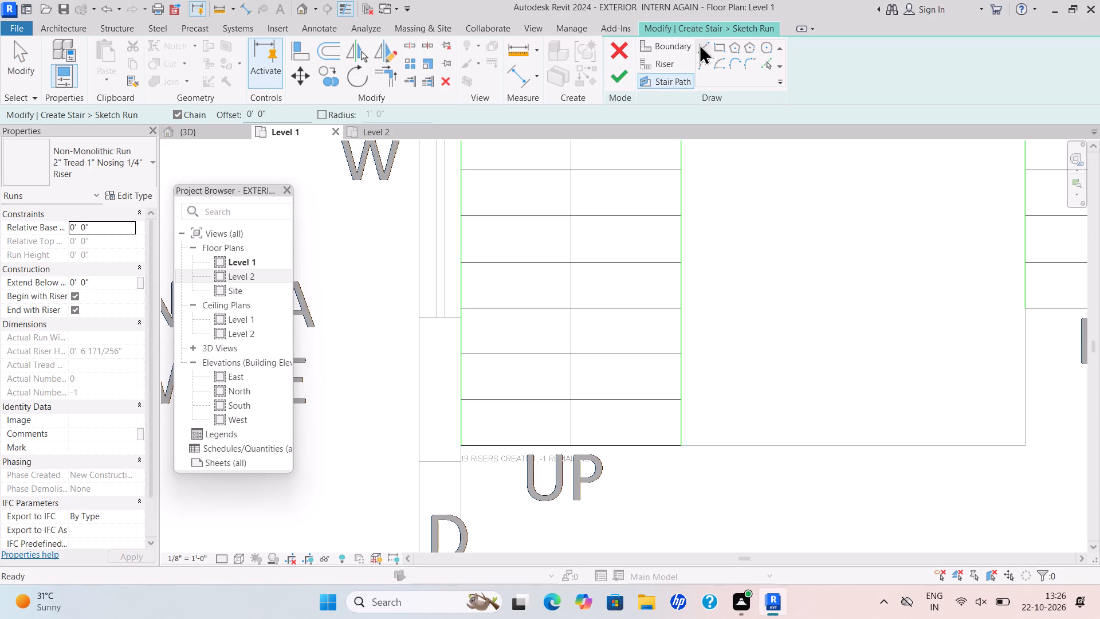
{"action": "double_click", "coordinate": [701, 44]}
{"action": "scroll", "coordinate": [624, 284], "scroll_direction": "down", "scroll_amount": 4}
{"action": "scroll", "coordinate": [644, 327], "scroll_direction": "down", "scroll_amount": 3}
{"action": "middle_click_drag", "start_coordinate": [646, 331], "coordinate": [632, 342]}
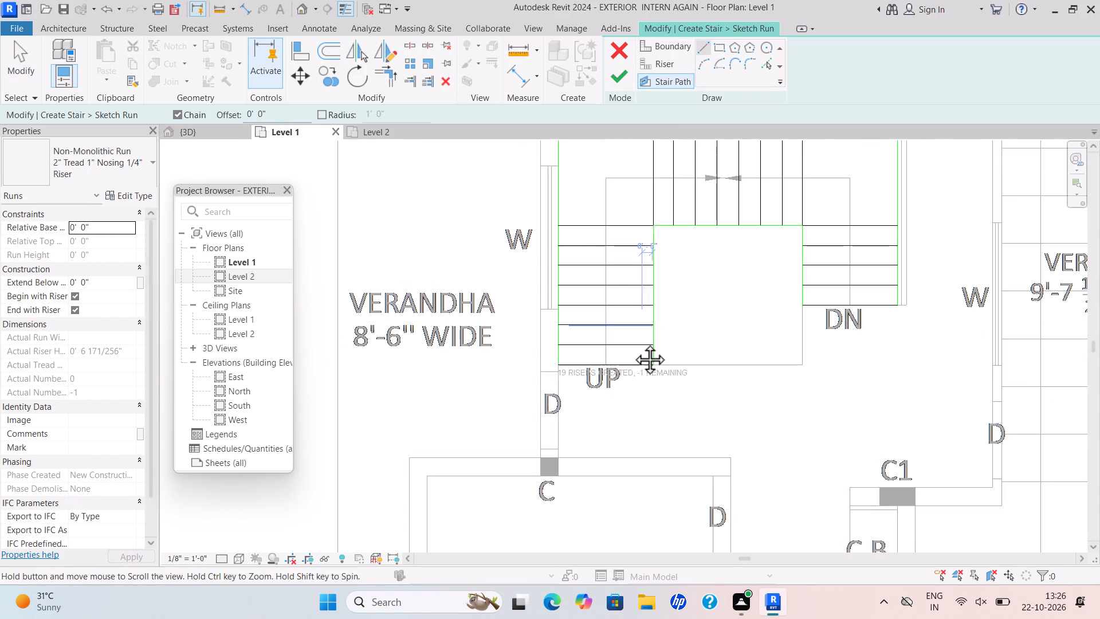
{"action": "middle_click_drag", "start_coordinate": [632, 342], "coordinate": [595, 349]}
{"action": "scroll", "coordinate": [632, 342], "scroll_direction": "down", "scroll_amount": 2}
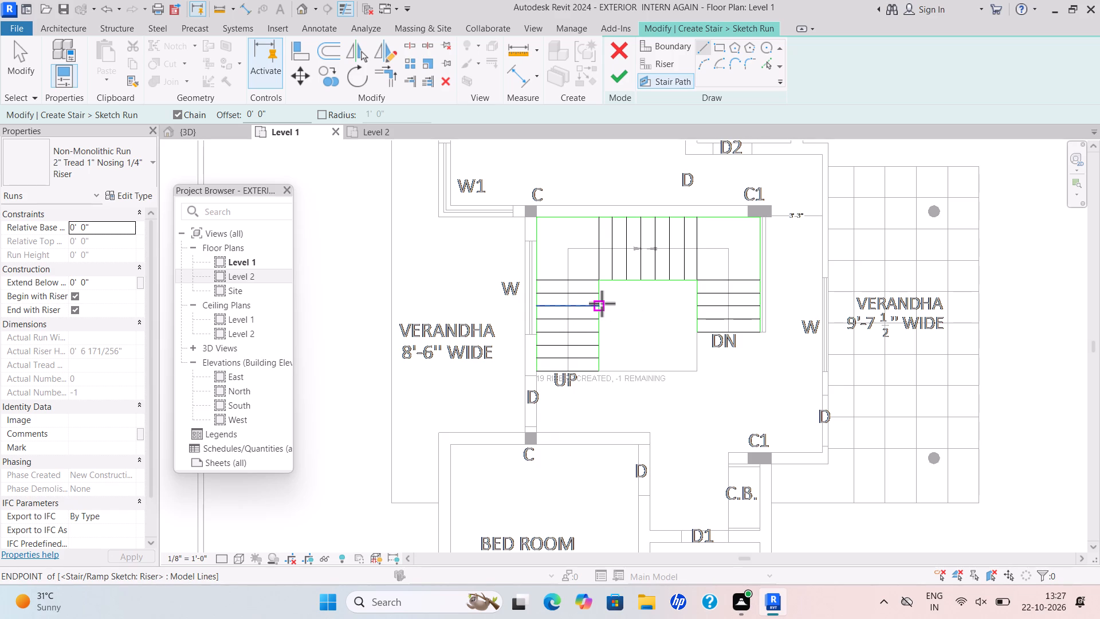
{"action": "left_click", "coordinate": [681, 77]}
{"action": "left_click", "coordinate": [700, 43]}
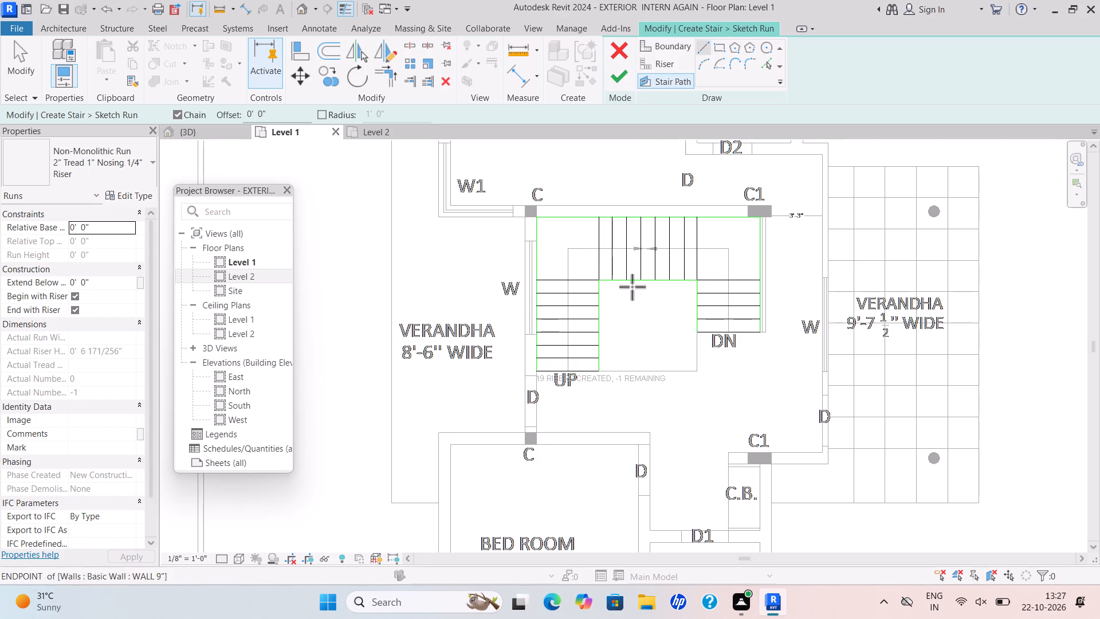
{"action": "scroll", "coordinate": [598, 354], "scroll_direction": "up", "scroll_amount": 4}
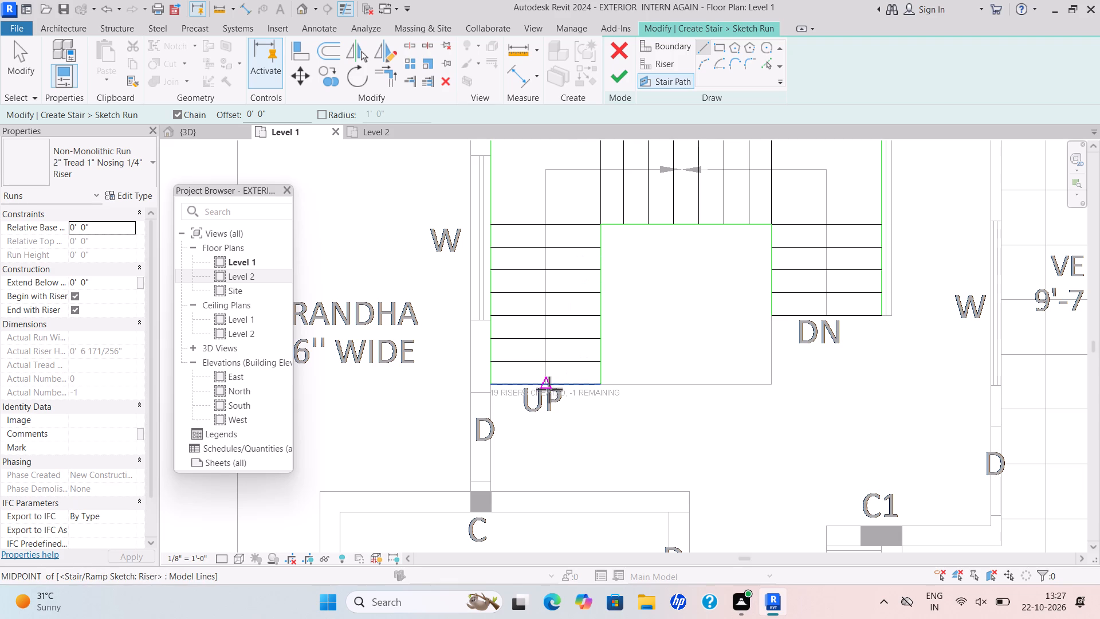
{"action": "scroll", "coordinate": [549, 390], "scroll_direction": "up", "scroll_amount": 6}
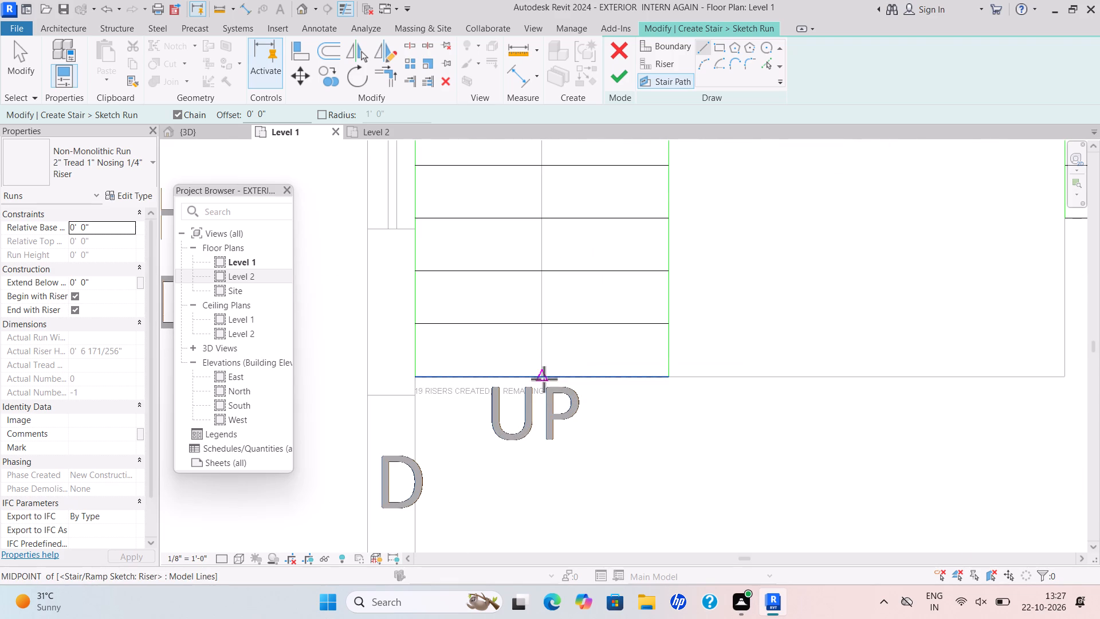
{"action": "left_click", "coordinate": [544, 381]}
{"action": "middle_click_drag", "start_coordinate": [518, 228], "coordinate": [562, 326]}
{"action": "scroll", "coordinate": [545, 281], "scroll_direction": "down", "scroll_amount": 3}
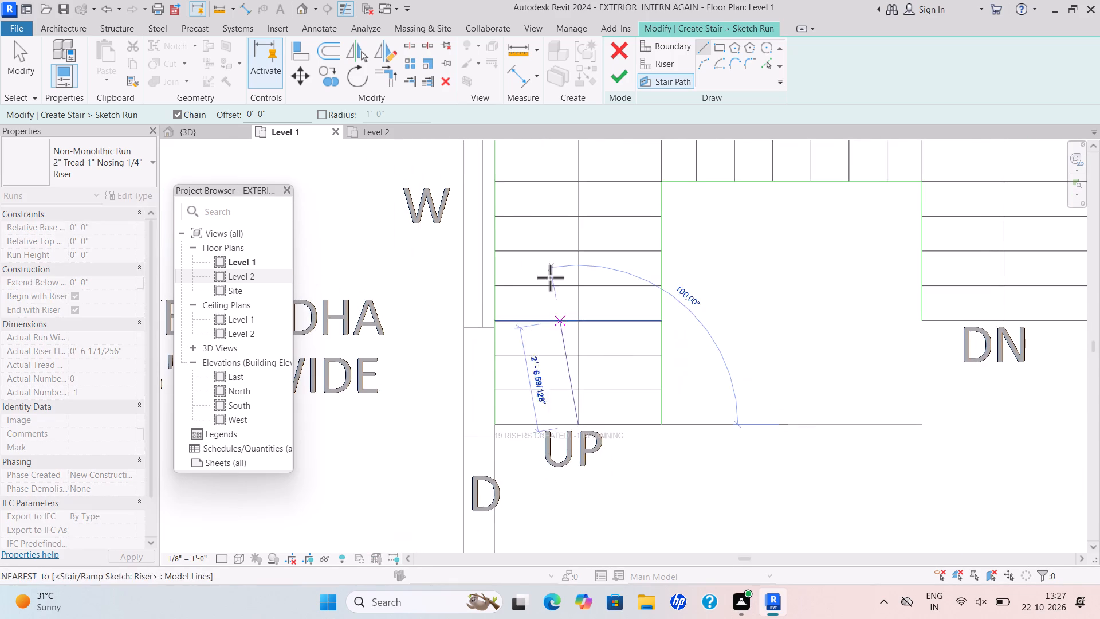
{"action": "scroll", "coordinate": [559, 192], "scroll_direction": "down", "scroll_amount": 4}
{"action": "middle_click_drag", "start_coordinate": [566, 224], "coordinate": [586, 308]}
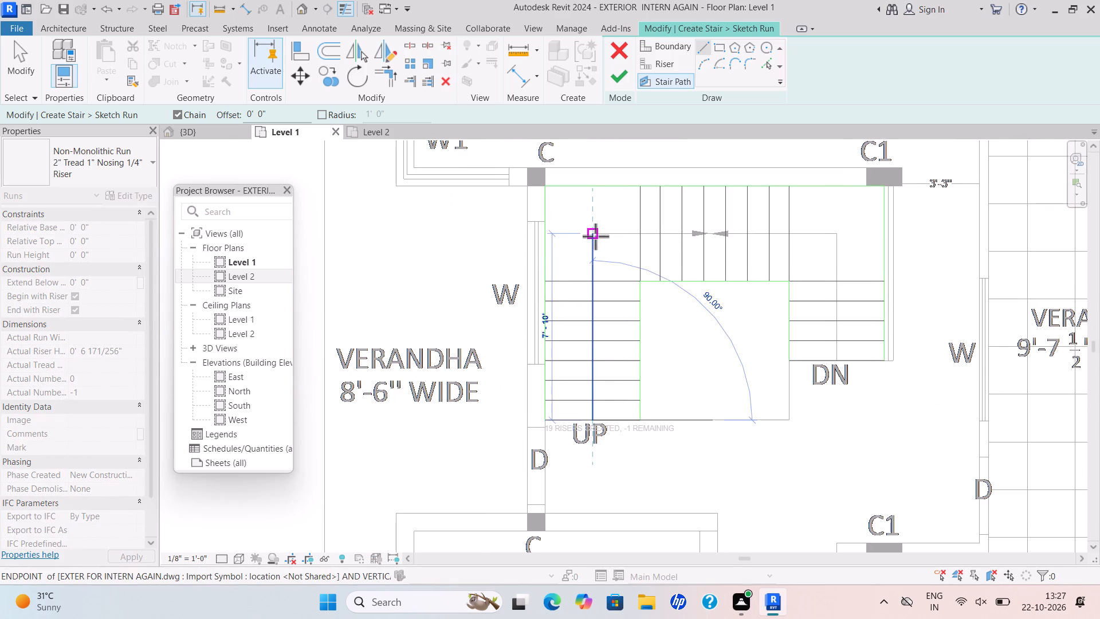
{"action": "scroll", "coordinate": [595, 236], "scroll_direction": "up", "scroll_amount": 4}
{"action": "left_click", "coordinate": [591, 235]}
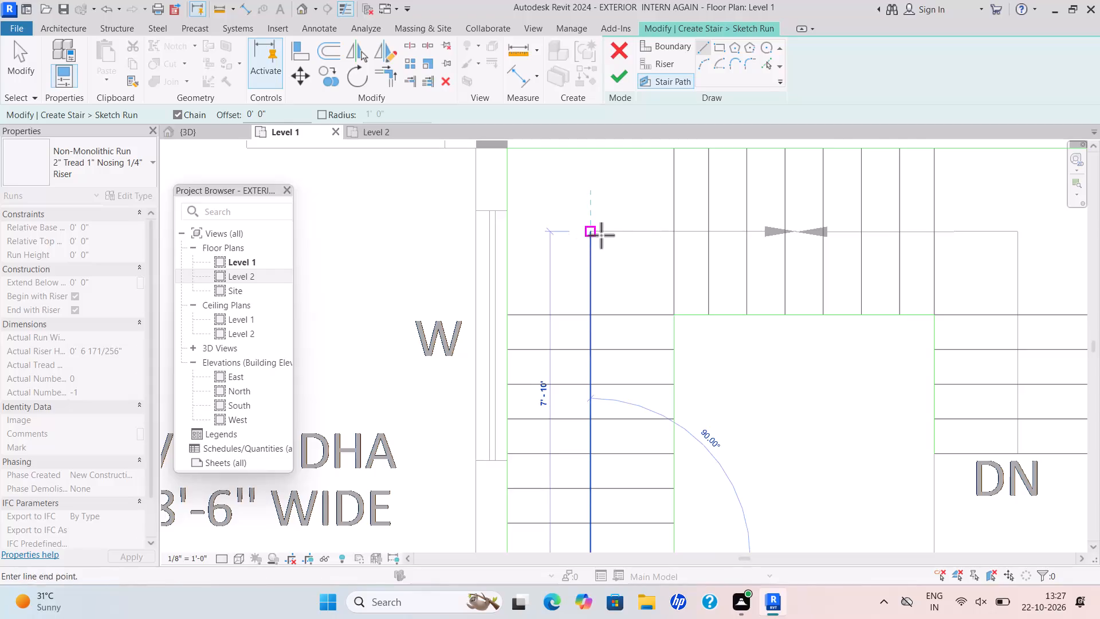
Continue the stair path 10' 3" across the middle flight and about 5' 5" down the centre of the DN flight.
{"action": "scroll", "coordinate": [1020, 237], "scroll_direction": "up", "scroll_amount": 5}
{"action": "left_click", "coordinate": [1013, 232]}
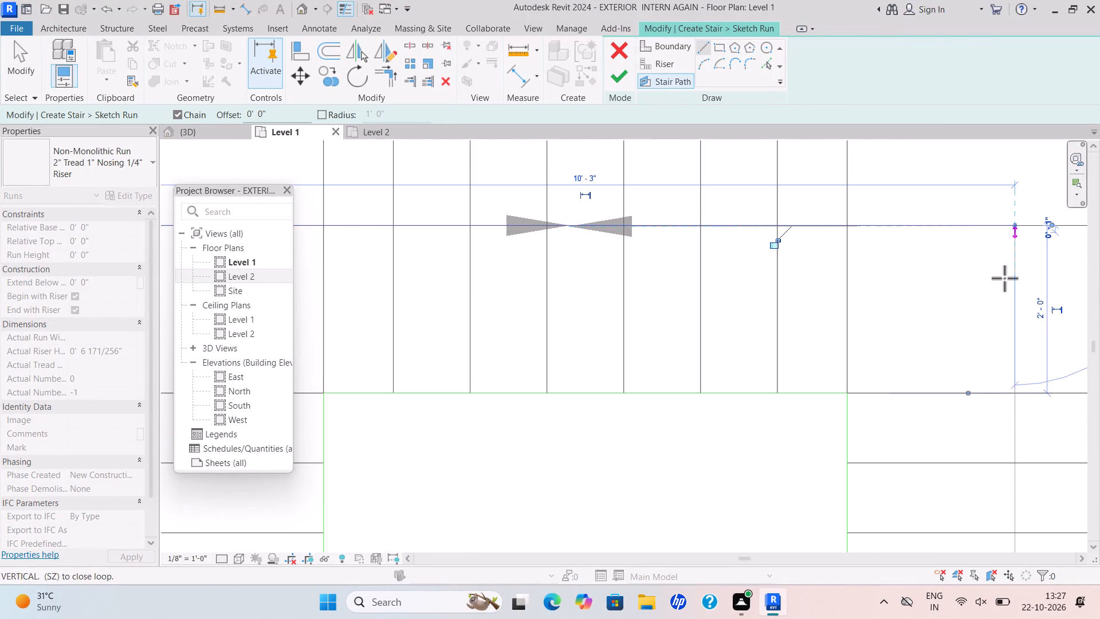
{"action": "scroll", "coordinate": [1038, 472], "scroll_direction": "down", "scroll_amount": 6}
{"action": "middle_click_drag", "start_coordinate": [1034, 473], "coordinate": [976, 301]}
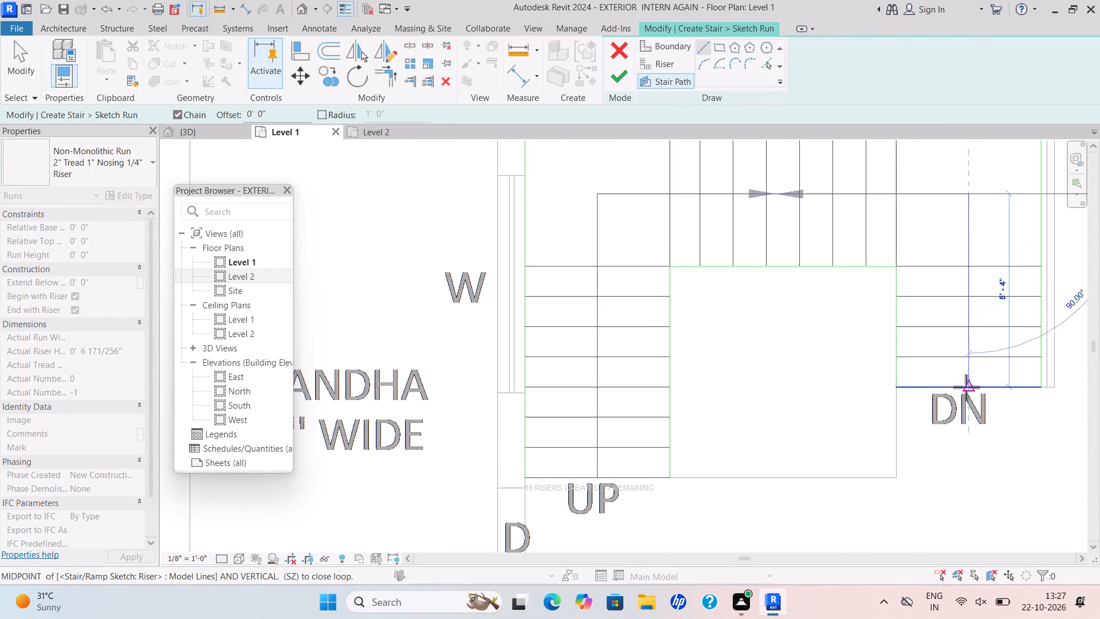
{"action": "scroll", "coordinate": [966, 387], "scroll_direction": "up", "scroll_amount": 5}
{"action": "left_click", "coordinate": [973, 394]}
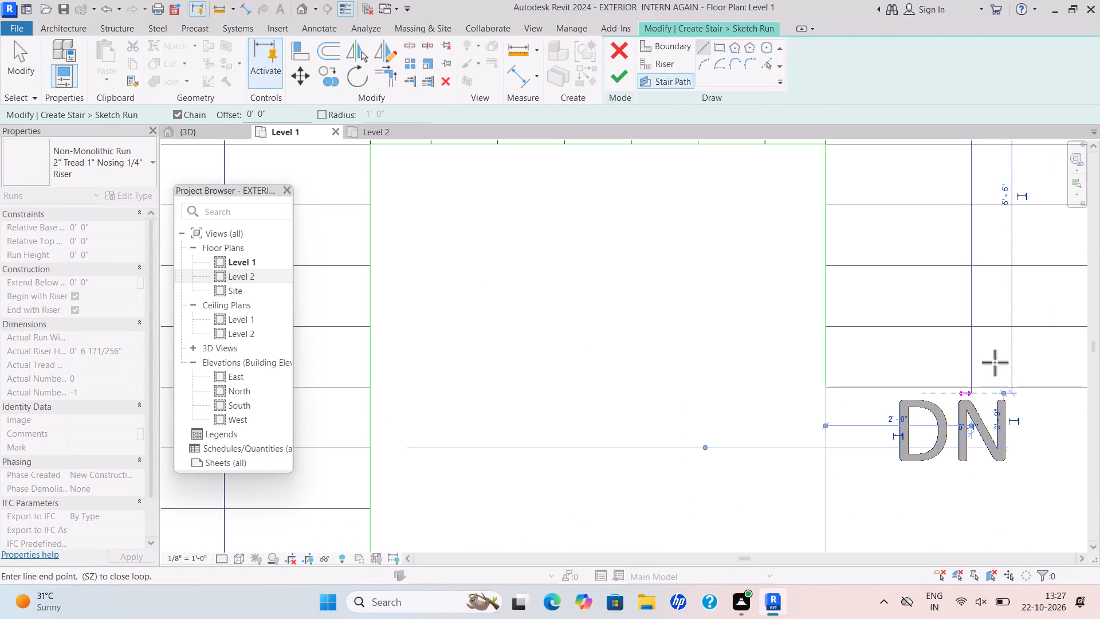
{"action": "key", "text": "Escape"}
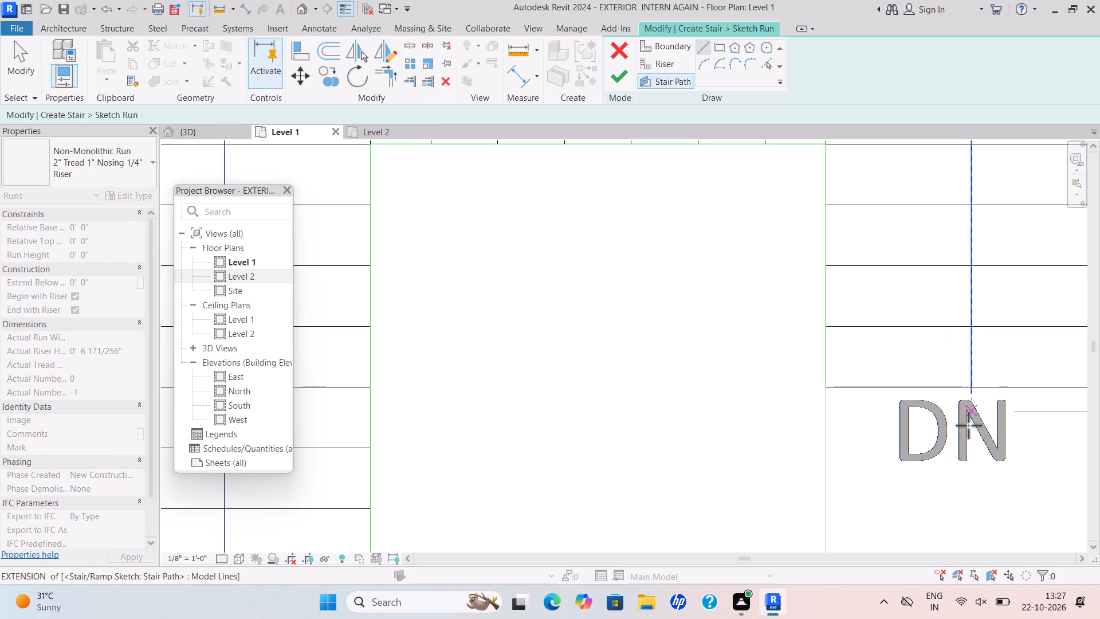
{"action": "key", "text": "Escape"}
{"action": "scroll", "coordinate": [981, 382], "scroll_direction": "up", "scroll_amount": 4}
{"action": "key", "text": "Escape"}
{"action": "key", "text": "Escape"}
Shorten the stair path's DN segment so its end meets the flight's last riser.
{"action": "scroll", "coordinate": [967, 413], "scroll_direction": "up", "scroll_amount": 6}
{"action": "left_click", "coordinate": [960, 378]}
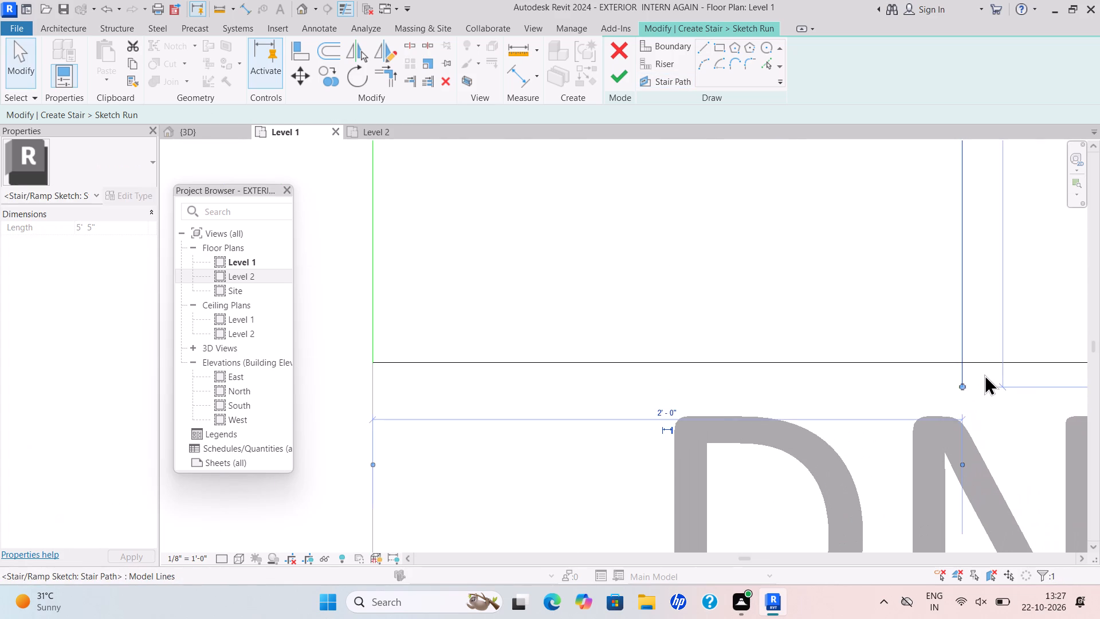
{"action": "scroll", "coordinate": [984, 374], "scroll_direction": "up", "scroll_amount": 4}
{"action": "left_click_drag", "start_coordinate": [944, 395], "coordinate": [934, 366]}
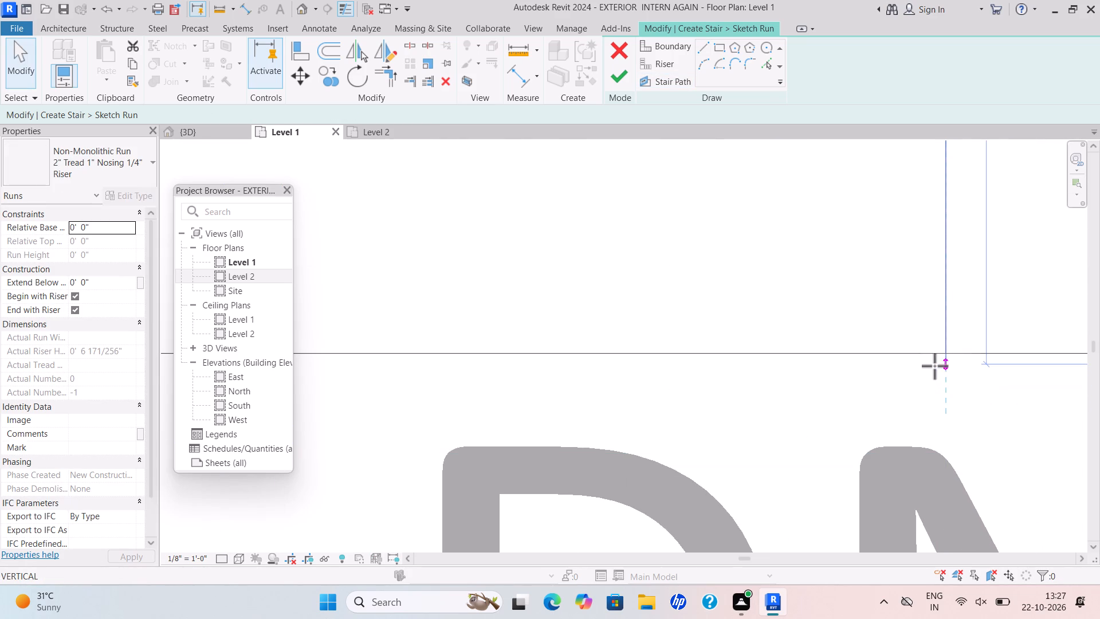
{"action": "left_click_drag", "start_coordinate": [934, 366], "coordinate": [940, 359]}
{"action": "key", "text": "Escape"}
{"action": "scroll", "coordinate": [932, 341], "scroll_direction": "down", "scroll_amount": 8}
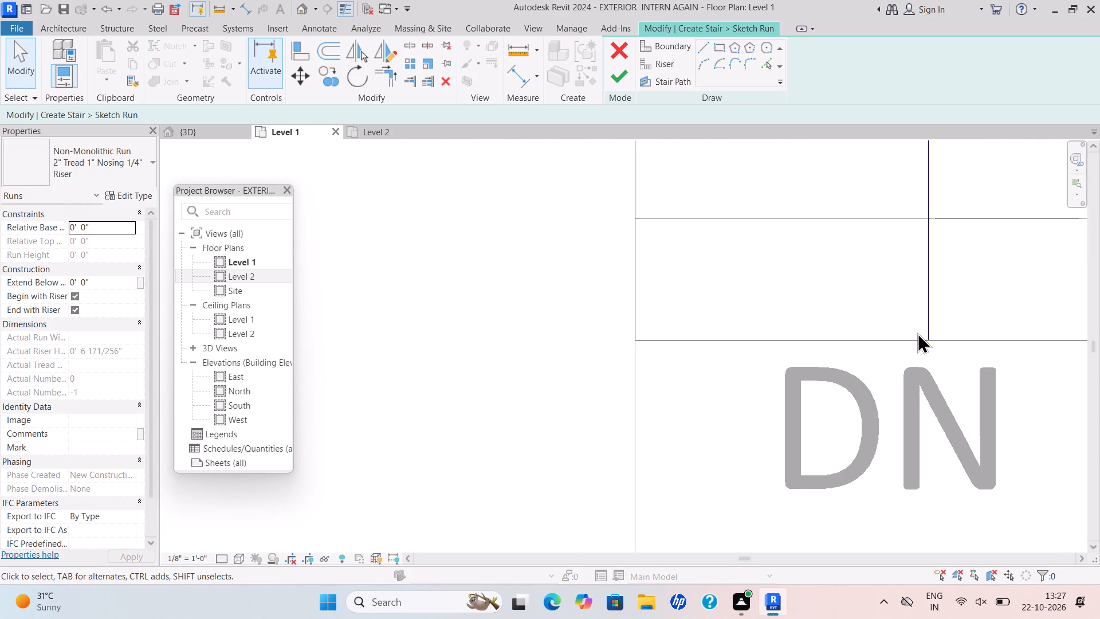
{"action": "scroll", "coordinate": [917, 332], "scroll_direction": "down", "scroll_amount": 9}
{"action": "middle_click_drag", "start_coordinate": [917, 332], "coordinate": [907, 345]}
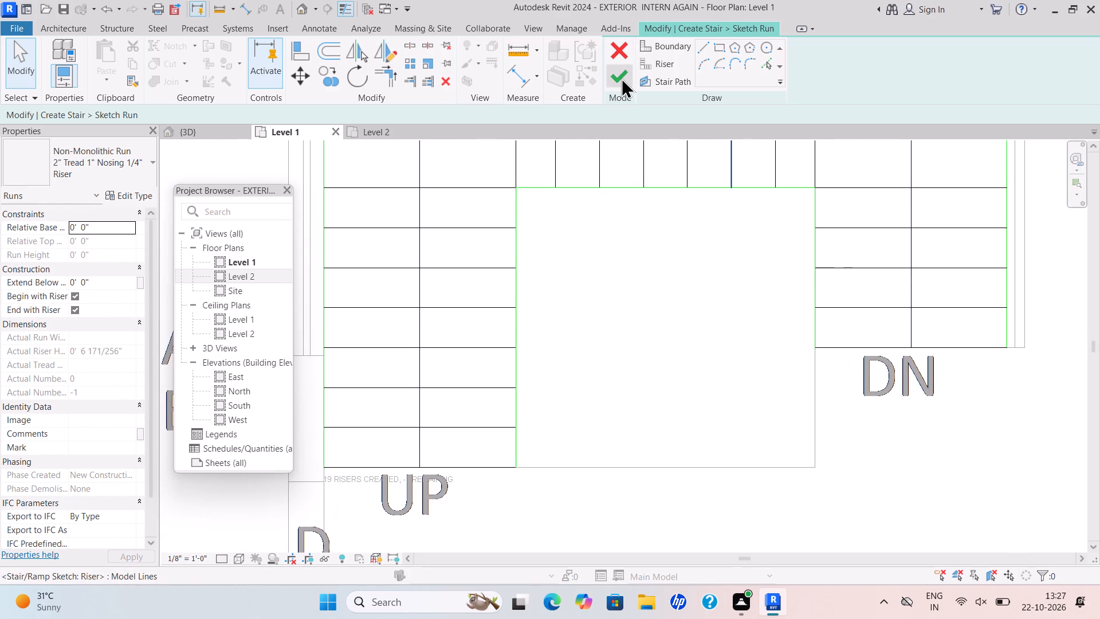
Finish the sketched run and complete the stair on Level 1.
{"action": "left_click", "coordinate": [621, 77]}
{"action": "left_click", "coordinate": [621, 79]}
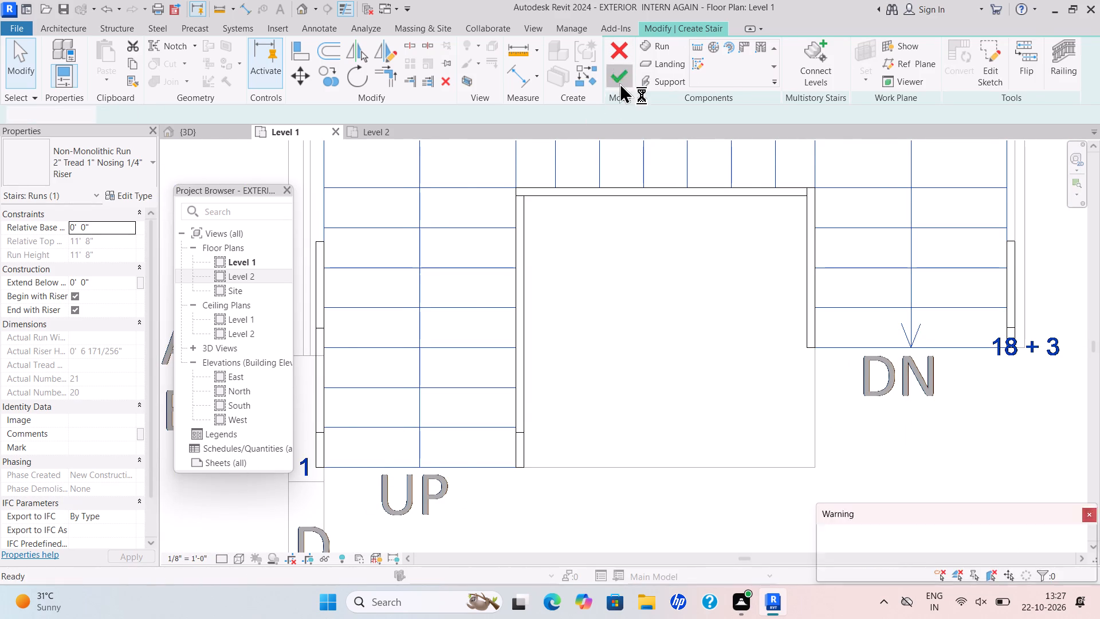
{"action": "left_click", "coordinate": [670, 176]}
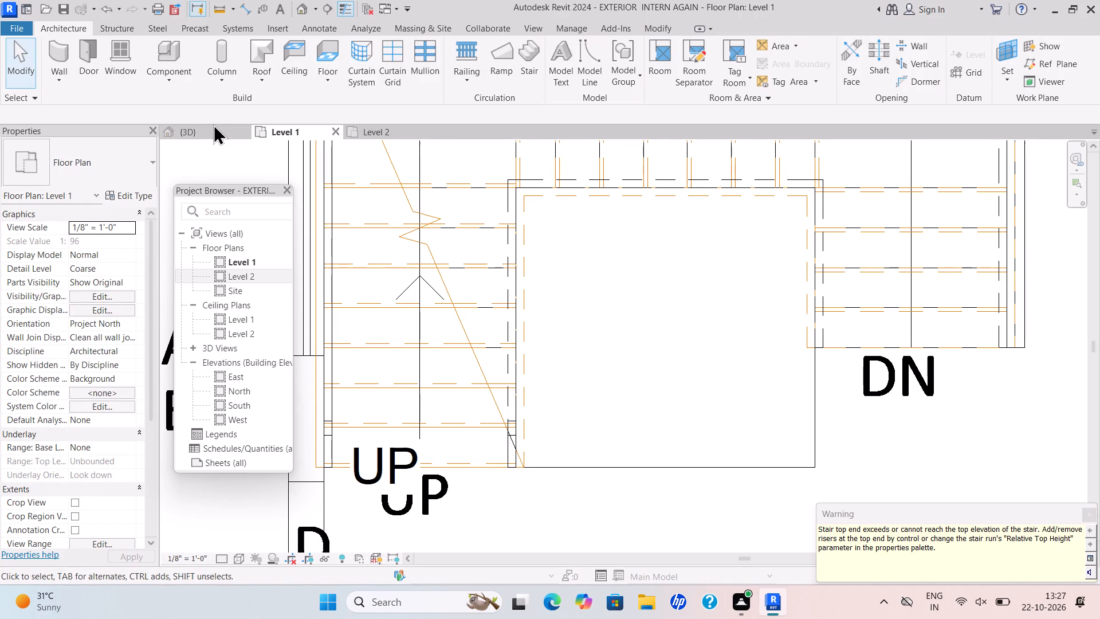
Examine the new stair and its railings in the 3D view from several sides, checking its upper end.
{"action": "left_click", "coordinate": [210, 129]}
{"action": "scroll", "coordinate": [736, 300], "scroll_direction": "down", "scroll_amount": 6}
{"action": "scroll", "coordinate": [804, 185], "scroll_direction": "up", "scroll_amount": 3}
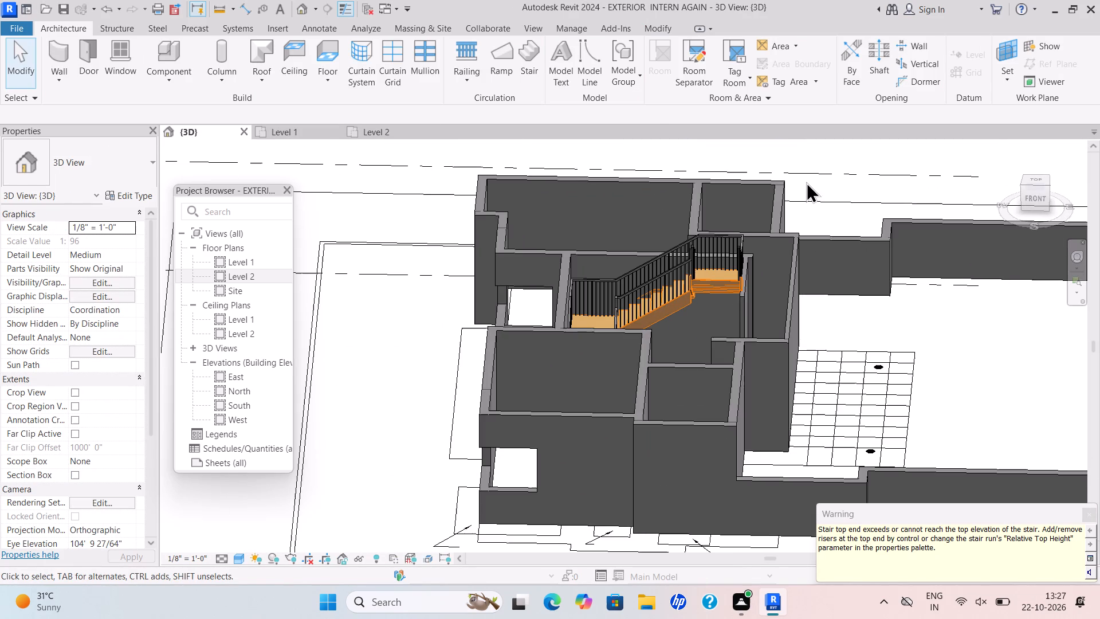
{"action": "key", "text": "Escape"}
{"action": "scroll", "coordinate": [680, 387], "scroll_direction": "down", "scroll_amount": 4}
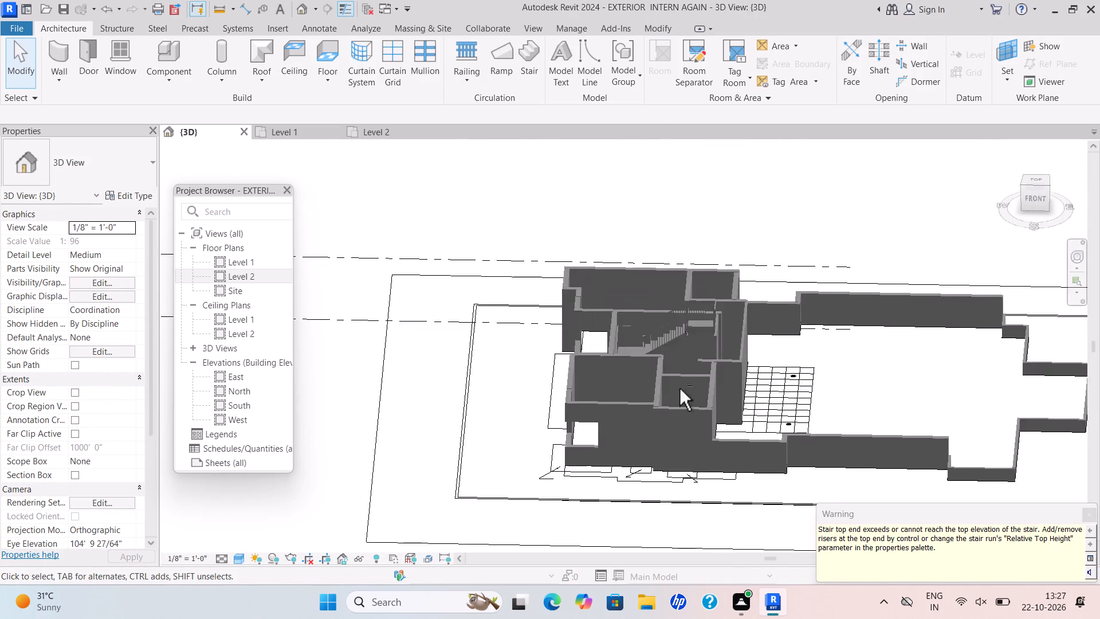
{"action": "scroll", "coordinate": [679, 389], "scroll_direction": "down", "scroll_amount": 1}
{"action": "middle_click_drag", "start_coordinate": [679, 389], "coordinate": [850, 314], "text": "shift"}
{"action": "scroll", "coordinate": [704, 351], "scroll_direction": "down", "scroll_amount": 4}
{"action": "middle_click_drag", "start_coordinate": [708, 354], "coordinate": [1020, 265]}
{"action": "middle_click_drag", "start_coordinate": [498, 393], "coordinate": [634, 413], "text": "shift"}
{"action": "scroll", "coordinate": [610, 426], "scroll_direction": "down", "scroll_amount": 1, "text": "shift"}
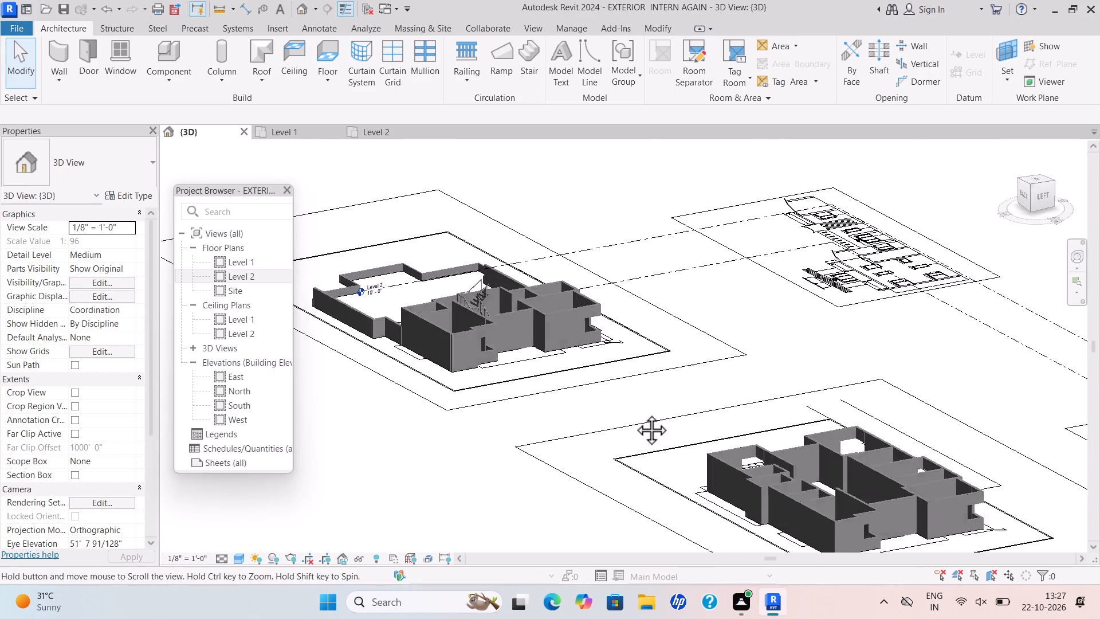
{"action": "middle_click_drag", "start_coordinate": [634, 413], "coordinate": [690, 384], "text": "shift"}
{"action": "scroll", "coordinate": [524, 293], "scroll_direction": "up", "scroll_amount": 1}
{"action": "middle_click_drag", "start_coordinate": [535, 301], "coordinate": [762, 439]}
{"action": "scroll", "coordinate": [822, 336], "scroll_direction": "up", "scroll_amount": 10}
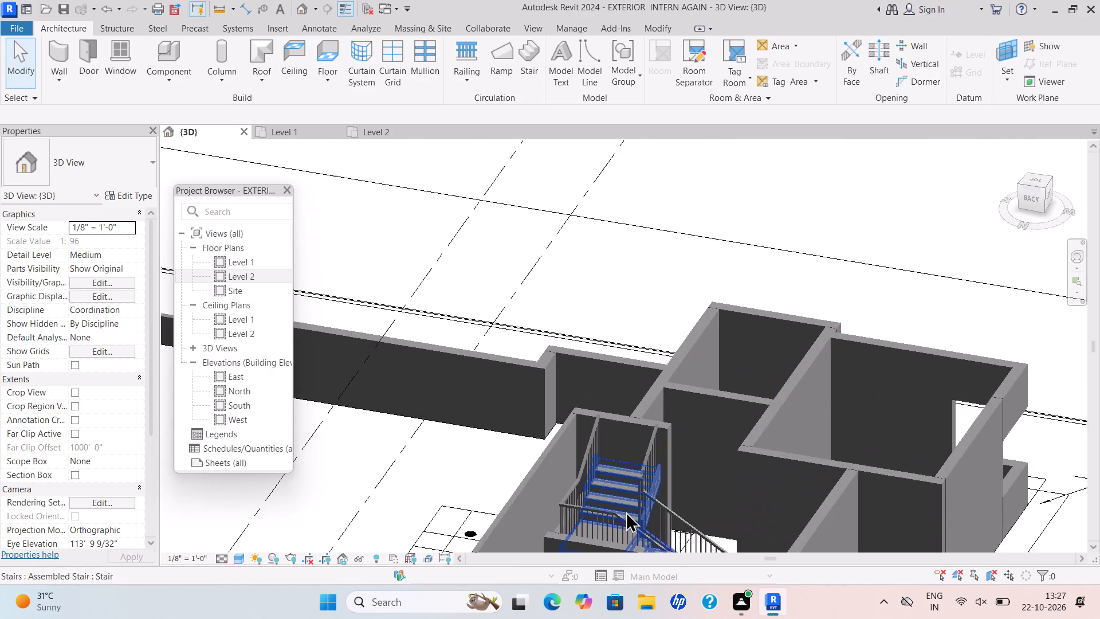
{"action": "middle_click_drag", "start_coordinate": [619, 511], "coordinate": [649, 514]}
{"action": "scroll", "coordinate": [685, 480], "scroll_direction": "down", "scroll_amount": 5}
{"action": "middle_click_drag", "start_coordinate": [685, 479], "coordinate": [662, 410]}
{"action": "scroll", "coordinate": [720, 497], "scroll_direction": "up", "scroll_amount": 4}
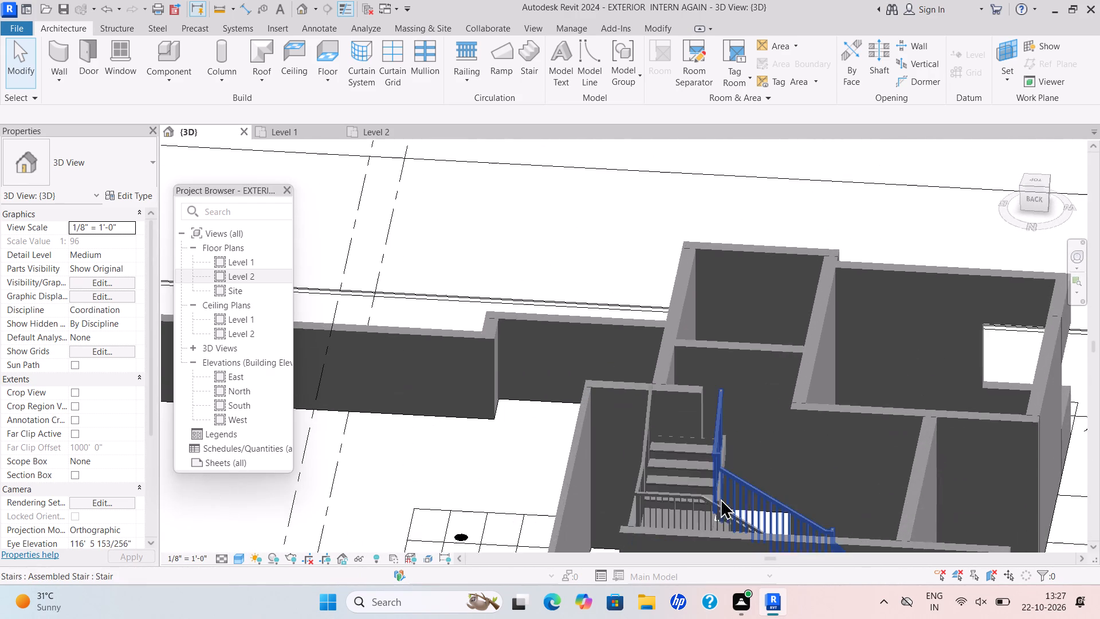
{"action": "scroll", "coordinate": [720, 498], "scroll_direction": "up", "scroll_amount": 5}
{"action": "scroll", "coordinate": [670, 480], "scroll_direction": "up", "scroll_amount": 1}
{"action": "middle_click_drag", "start_coordinate": [665, 480], "coordinate": [669, 472], "text": "shift"}
{"action": "scroll", "coordinate": [708, 412], "scroll_direction": "up", "scroll_amount": 3}
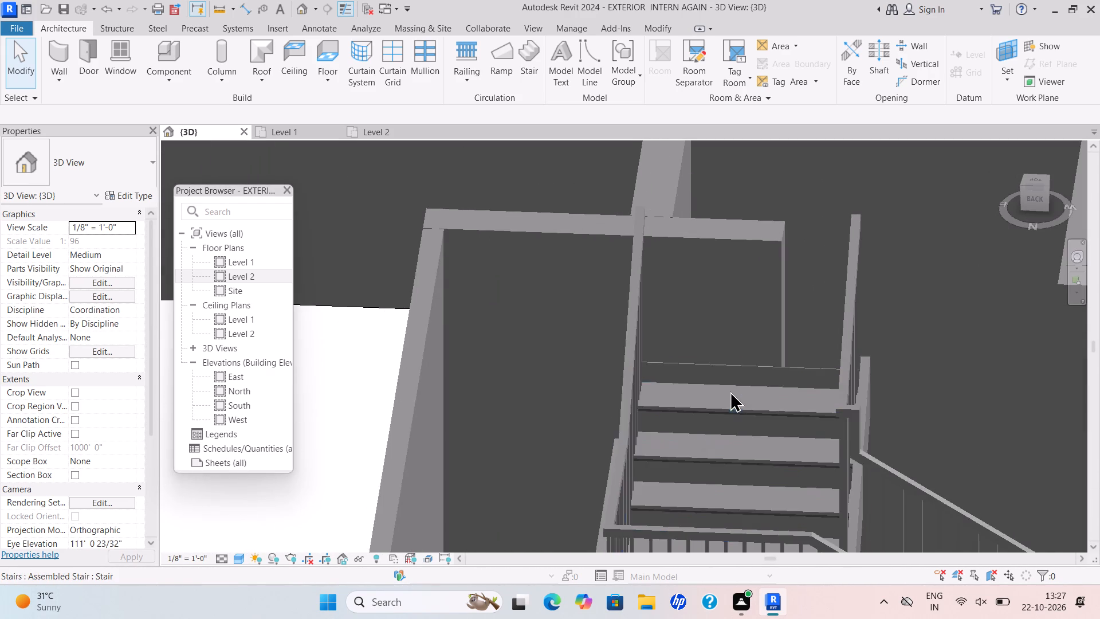
{"action": "scroll", "coordinate": [761, 357], "scroll_direction": "down", "scroll_amount": 12}
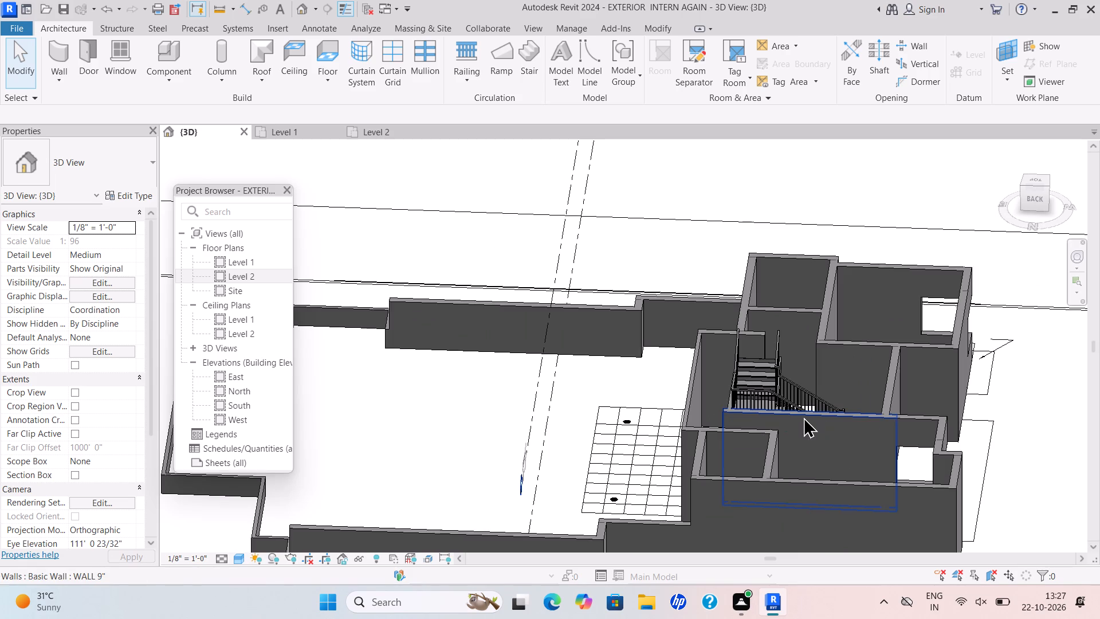
{"action": "middle_click_drag", "start_coordinate": [803, 417], "coordinate": [835, 340], "text": "shift"}
{"action": "middle_click_drag", "start_coordinate": [893, 255], "coordinate": [688, 335]}
{"action": "scroll", "coordinate": [688, 335], "scroll_direction": "up", "scroll_amount": 2}
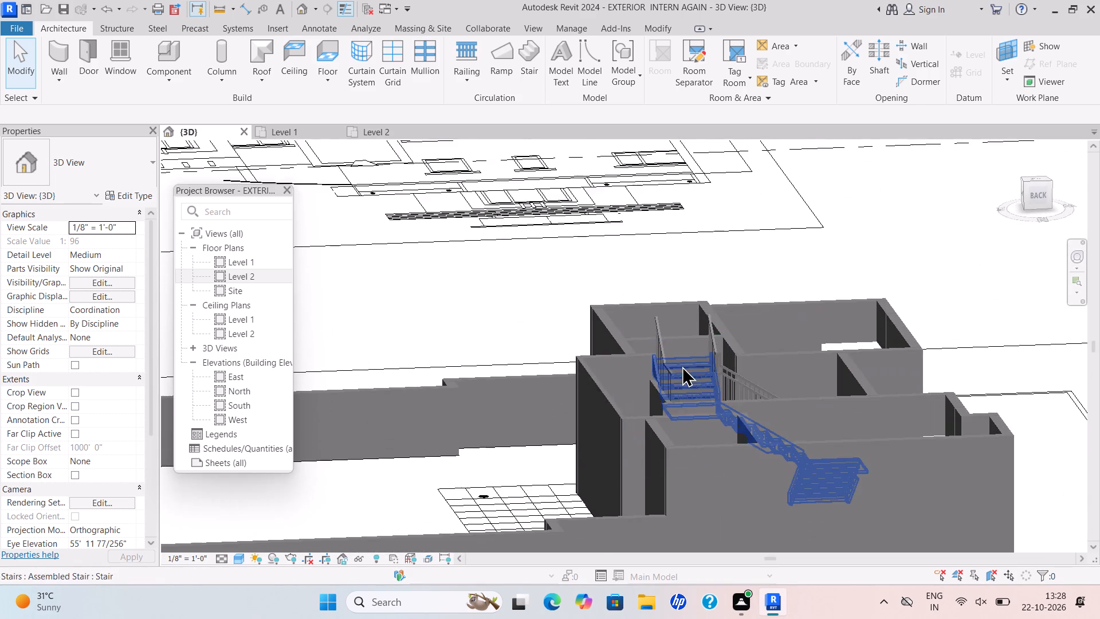
{"action": "scroll", "coordinate": [685, 373], "scroll_direction": "up", "scroll_amount": 5}
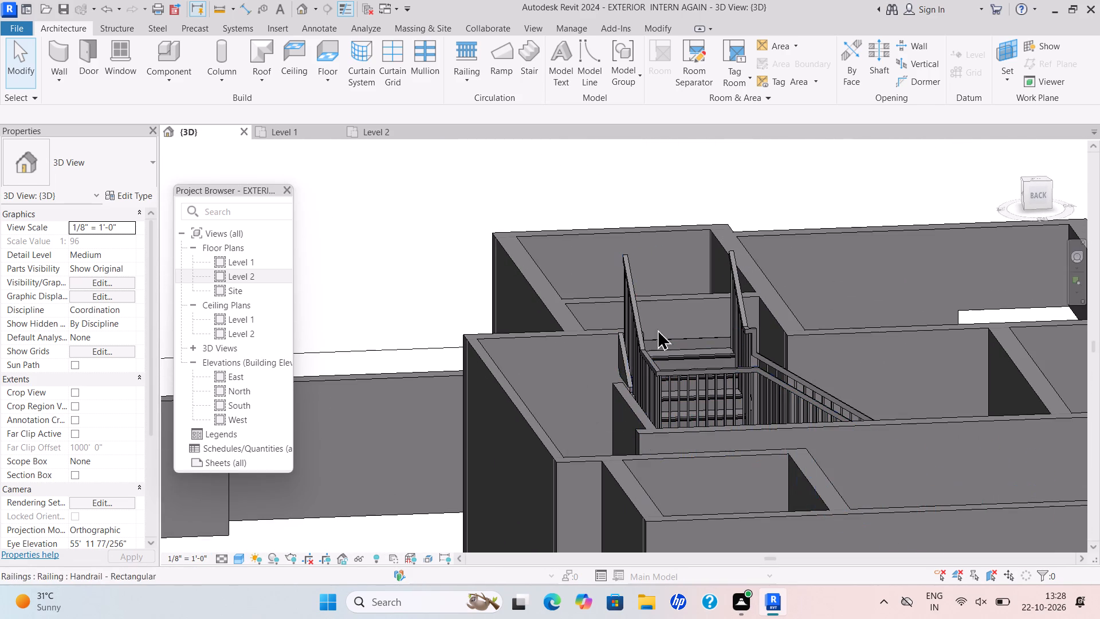
Set the stair's desired number of risers to 21.
{"action": "left_click_drag", "start_coordinate": [686, 350], "coordinate": [690, 358]}
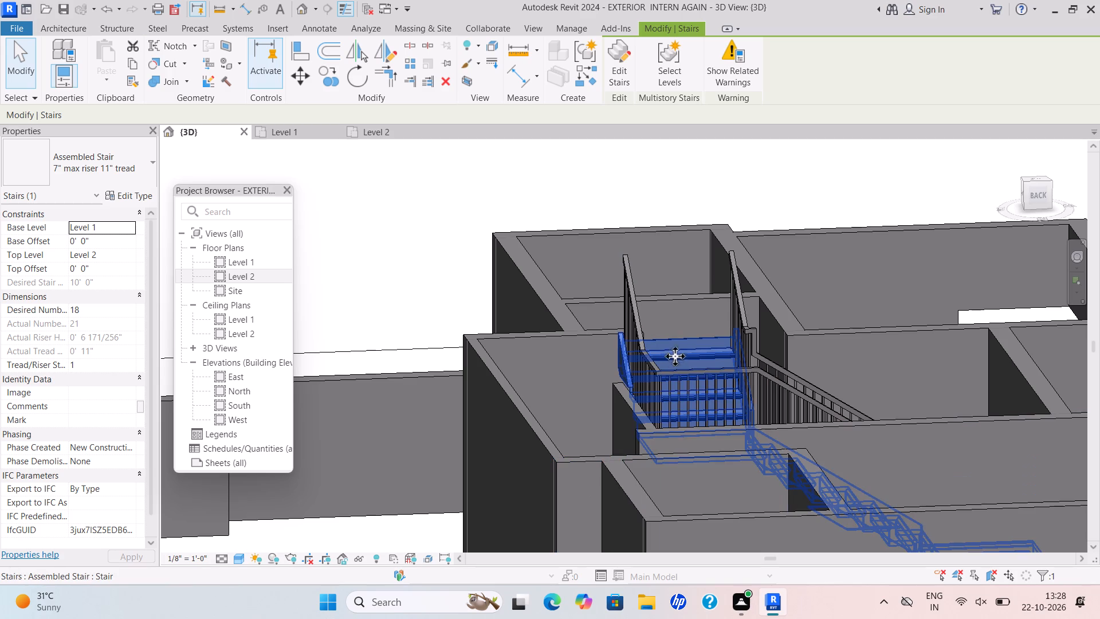
{"action": "left_click", "coordinate": [127, 311]}
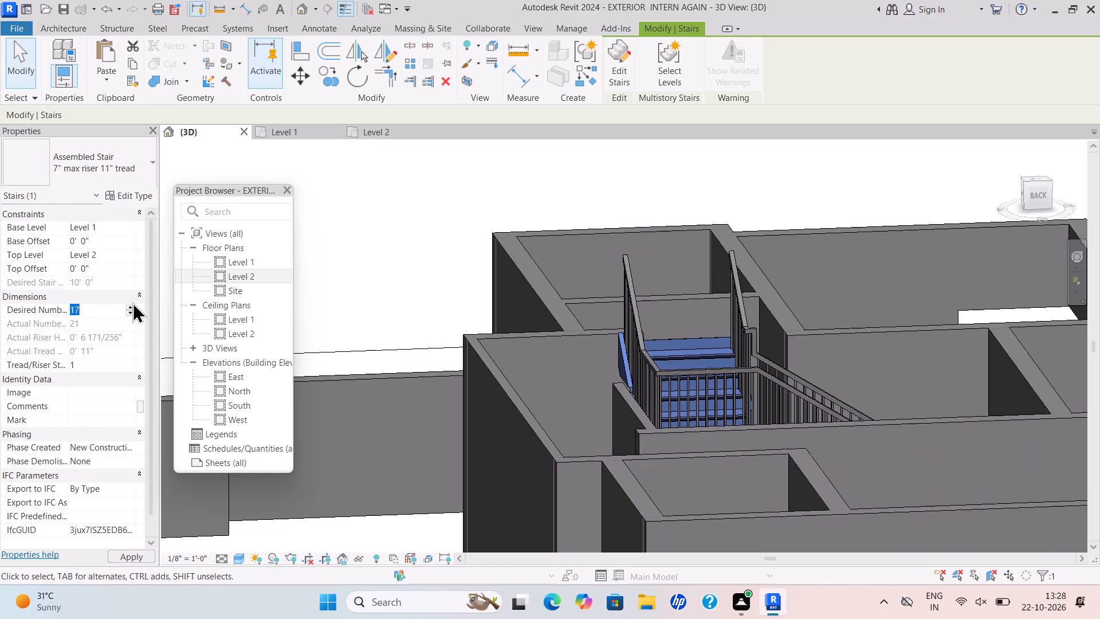
{"action": "triple_click", "coordinate": [130, 304]}
{"action": "left_click", "coordinate": [130, 304]}
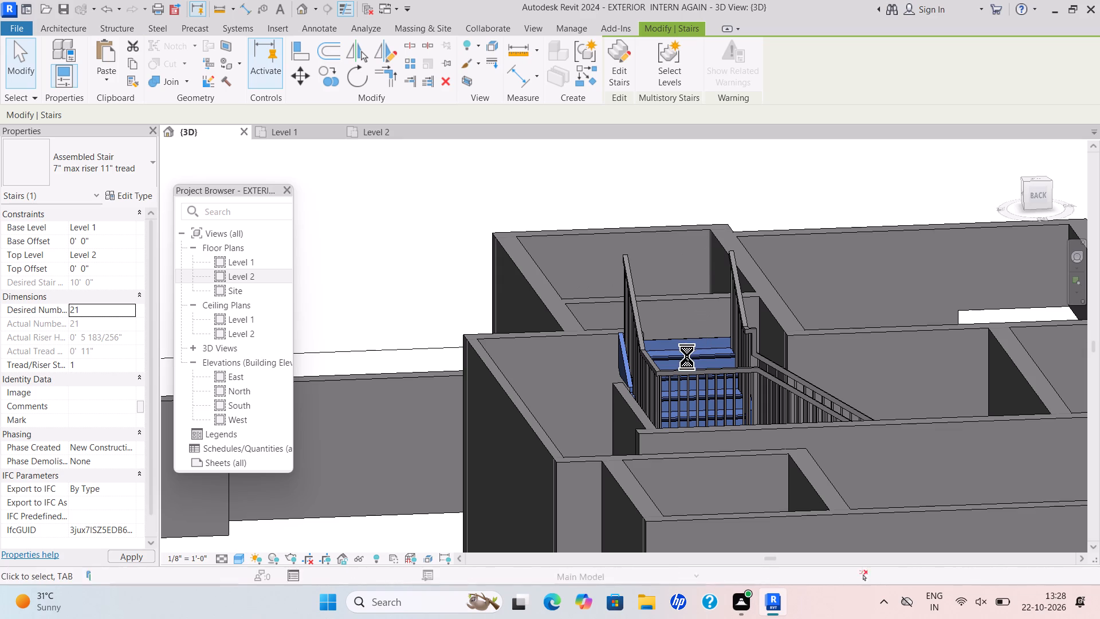
Examine the updated stair within the stairwell and surrounding house in the 3D view.
{"action": "scroll", "coordinate": [632, 397], "scroll_direction": "up", "scroll_amount": 5}
{"action": "scroll", "coordinate": [699, 366], "scroll_direction": "up", "scroll_amount": 4}
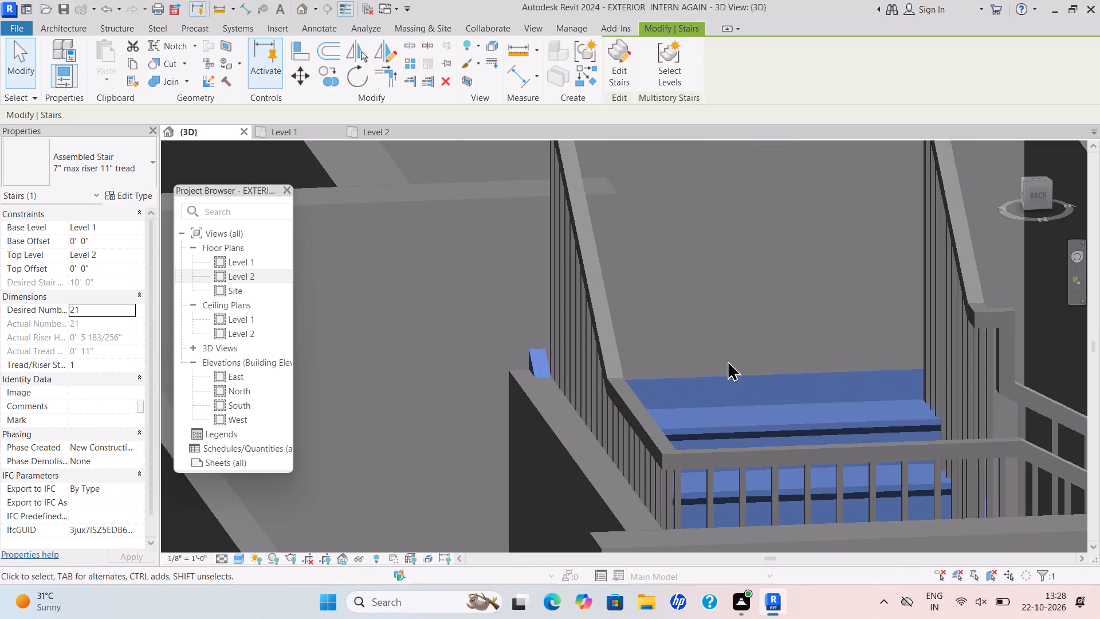
{"action": "scroll", "coordinate": [400, 303], "scroll_direction": "down", "scroll_amount": 4}
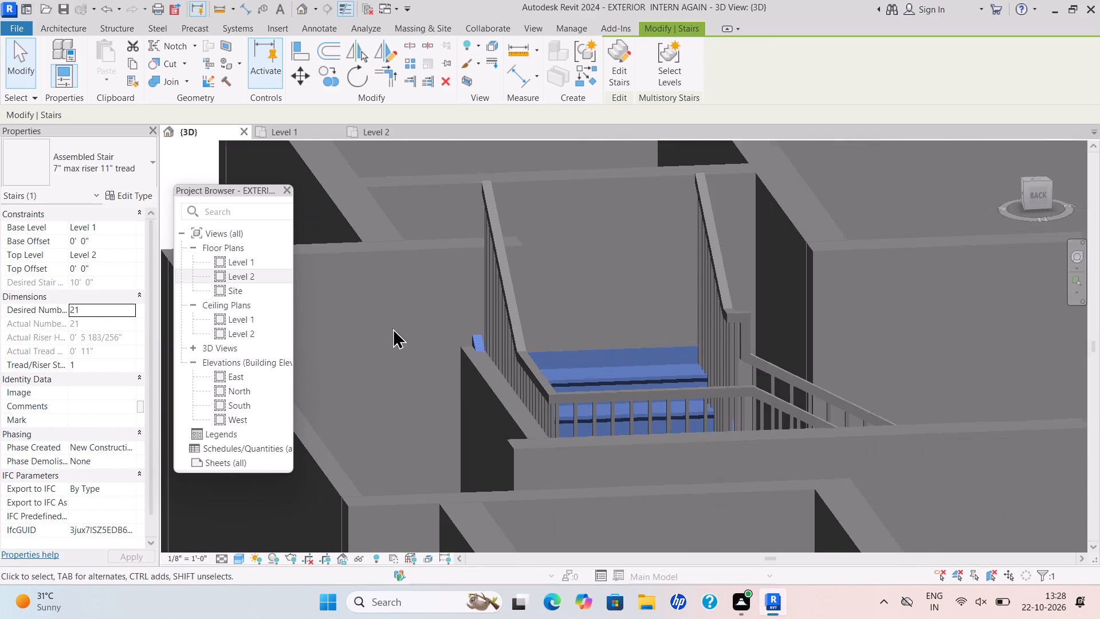
{"action": "scroll", "coordinate": [680, 375], "scroll_direction": "down", "scroll_amount": 14}
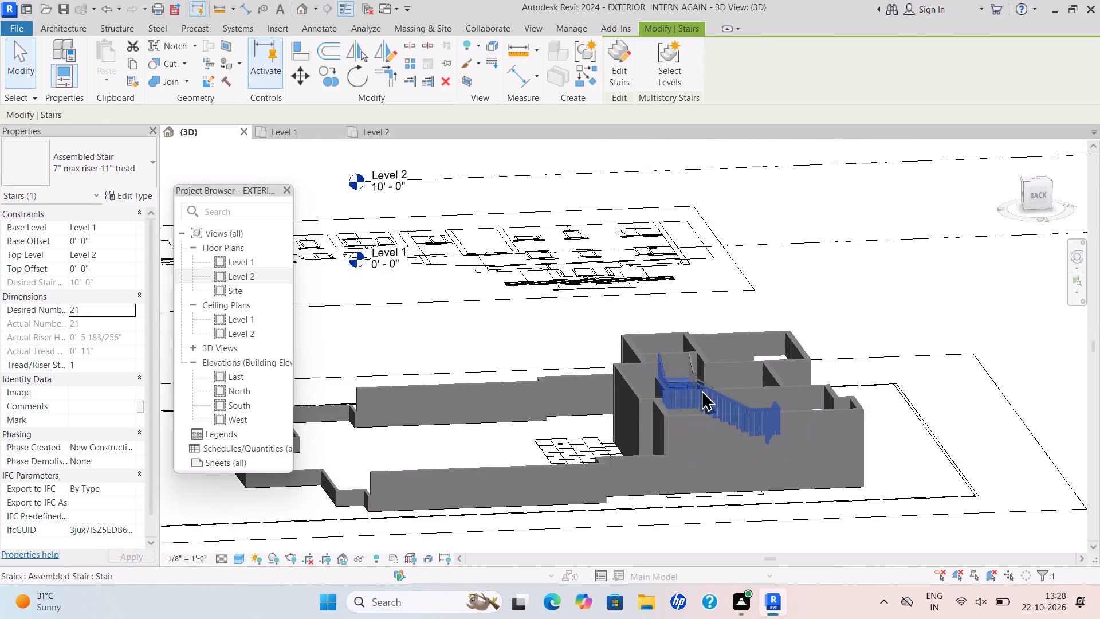
{"action": "scroll", "coordinate": [789, 429], "scroll_direction": "down", "scroll_amount": 3}
{"action": "scroll", "coordinate": [844, 429], "scroll_direction": "down", "scroll_amount": 2}
{"action": "middle_click_drag", "start_coordinate": [843, 429], "coordinate": [457, 486]}
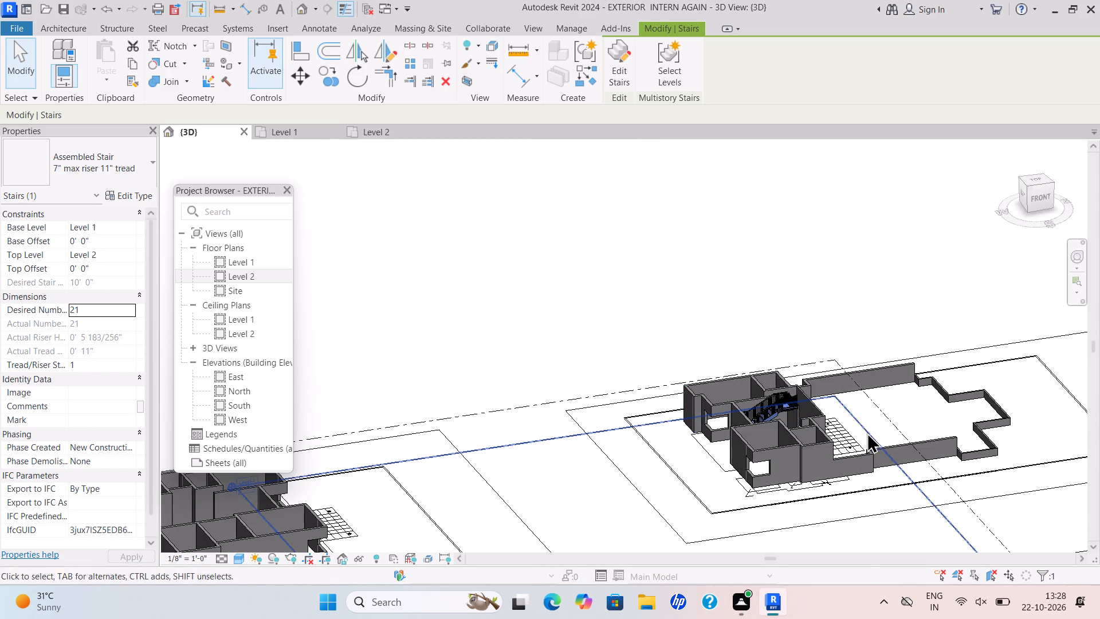
{"action": "scroll", "coordinate": [867, 432], "scroll_direction": "up", "scroll_amount": 5}
{"action": "middle_click_drag", "start_coordinate": [912, 453], "coordinate": [807, 412]}
{"action": "scroll", "coordinate": [851, 477], "scroll_direction": "up", "scroll_amount": 5}
{"action": "scroll", "coordinate": [839, 467], "scroll_direction": "down", "scroll_amount": 2}
{"action": "middle_click_drag", "start_coordinate": [839, 466], "coordinate": [725, 367]}
{"action": "scroll", "coordinate": [809, 430], "scroll_direction": "down", "scroll_amount": 1}
Start a sketched Handrail - Rectangular railing path on the Level 1 plan with a base offset of 2' 0".
{"action": "left_click", "coordinate": [309, 133]}
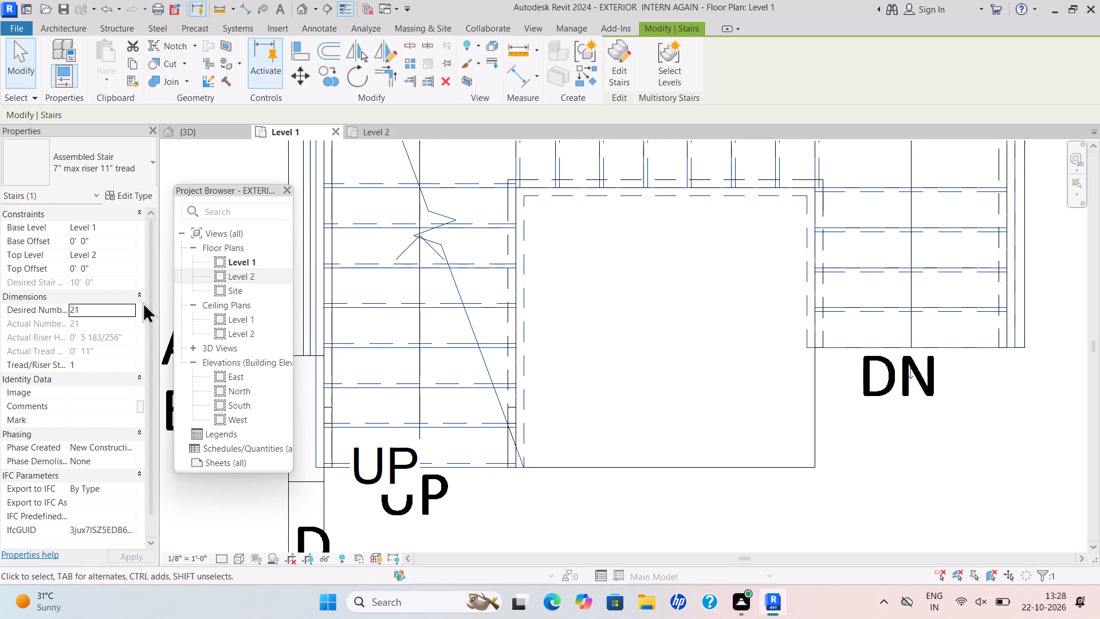
{"action": "left_click", "coordinate": [74, 25]}
{"action": "scroll", "coordinate": [542, 367], "scroll_direction": "down", "scroll_amount": 6}
{"action": "scroll", "coordinate": [540, 366], "scroll_direction": "up", "scroll_amount": 1}
{"action": "scroll", "coordinate": [589, 338], "scroll_direction": "down", "scroll_amount": 6}
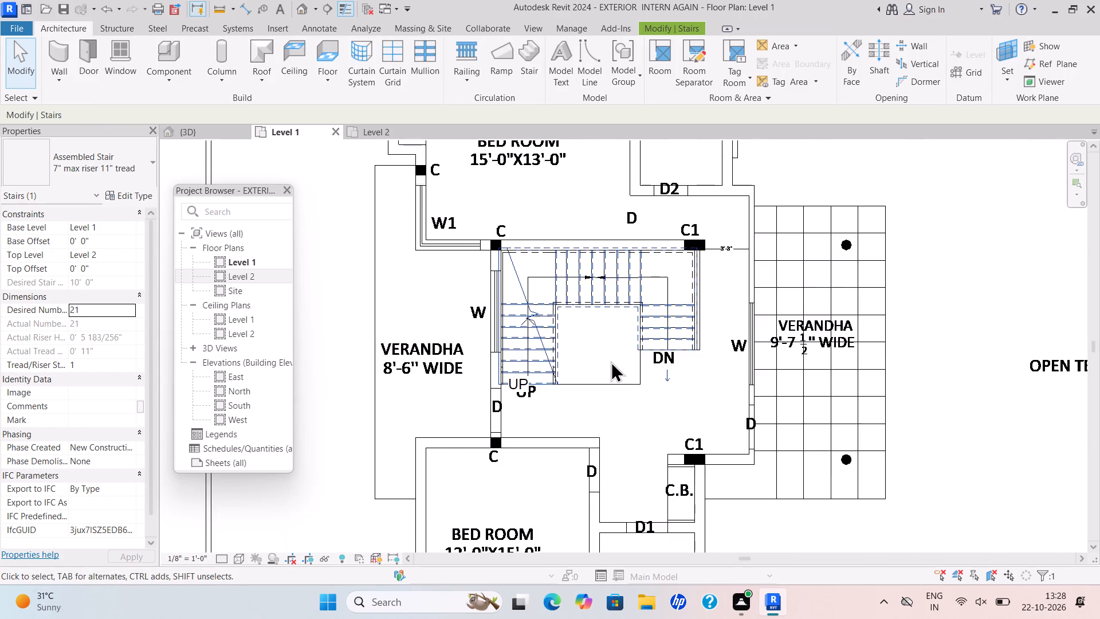
{"action": "scroll", "coordinate": [611, 361], "scroll_direction": "down", "scroll_amount": 5}
{"action": "middle_click_drag", "start_coordinate": [611, 362], "coordinate": [561, 323]}
{"action": "scroll", "coordinate": [552, 315], "scroll_direction": "up", "scroll_amount": 1}
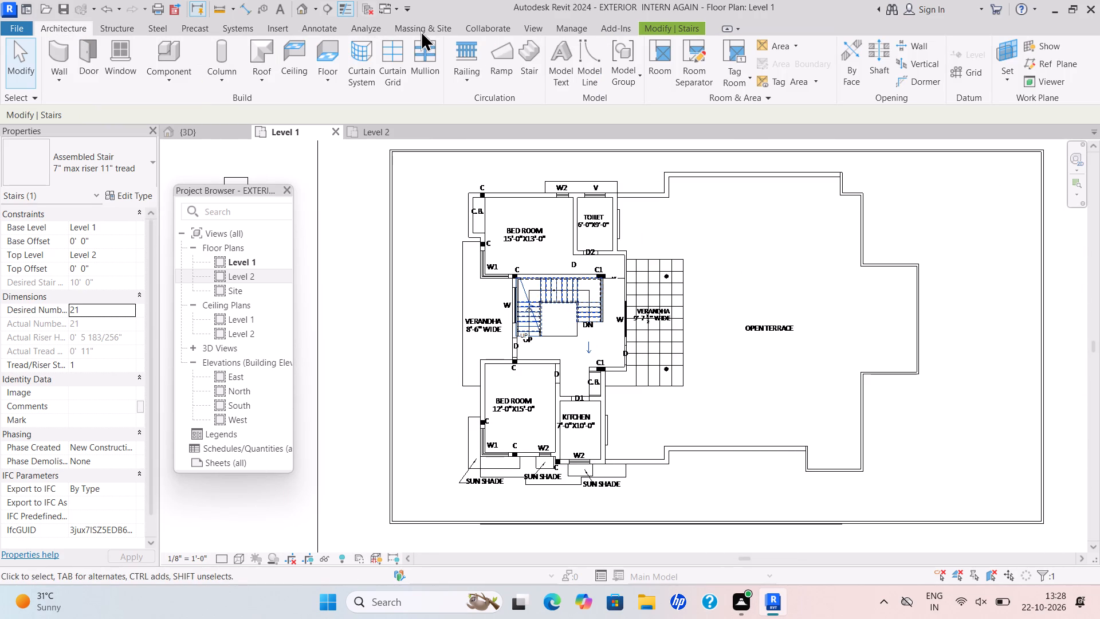
{"action": "left_click", "coordinate": [477, 75]}
{"action": "left_click", "coordinate": [505, 101]}
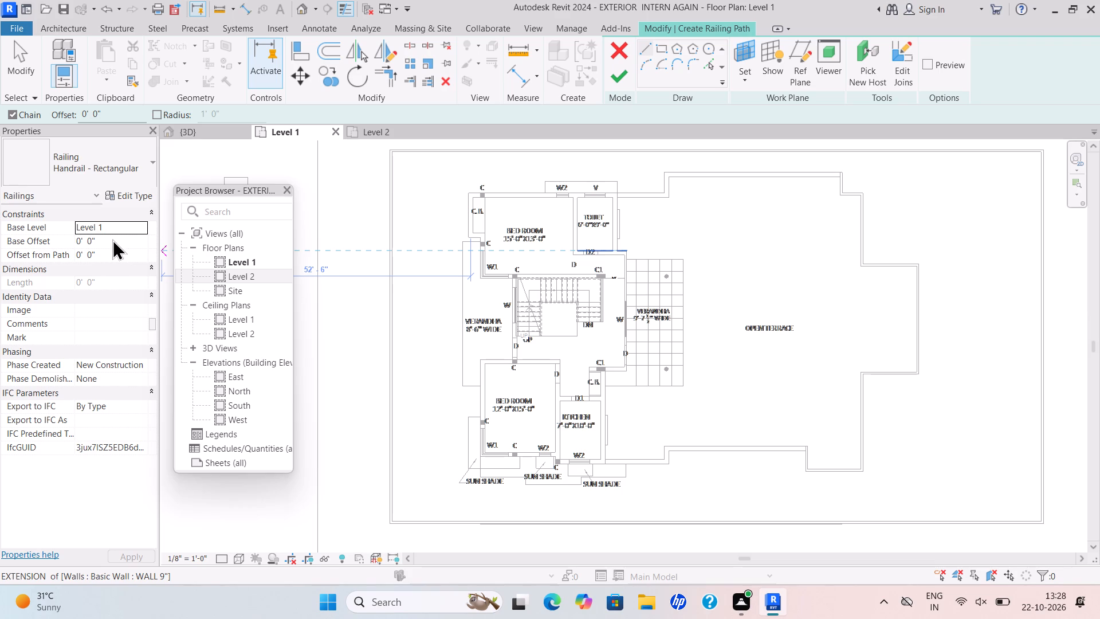
{"action": "left_click_drag", "start_coordinate": [111, 240], "coordinate": [88, 250]}
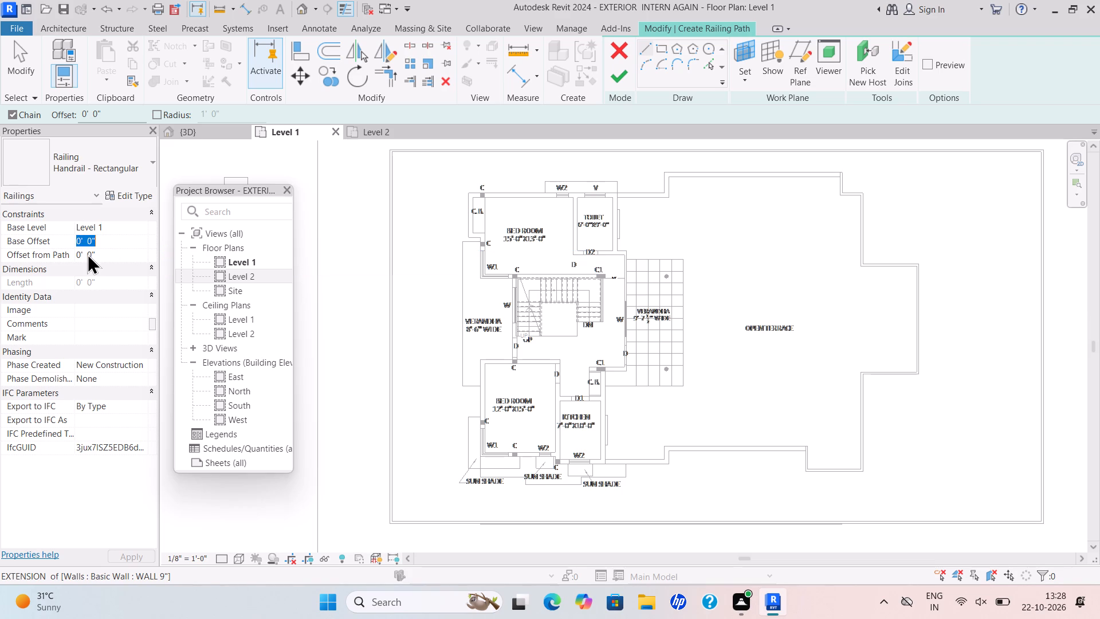
{"action": "key", "text": "BackSpace"}
{"action": "type", "text": "2'"}
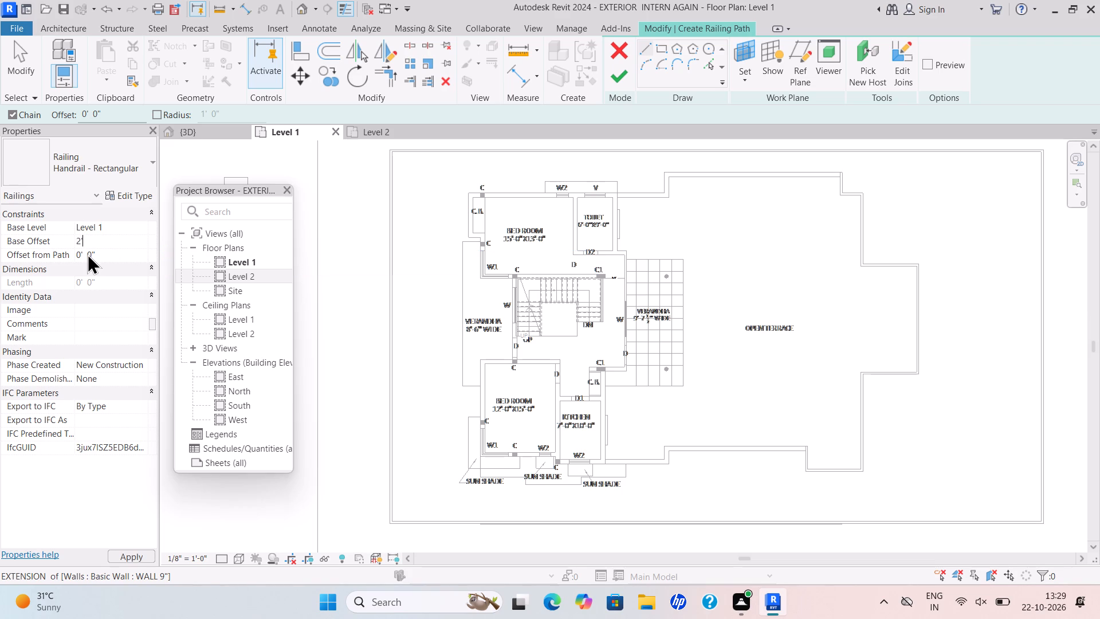
{"action": "key", "text": "Return"}
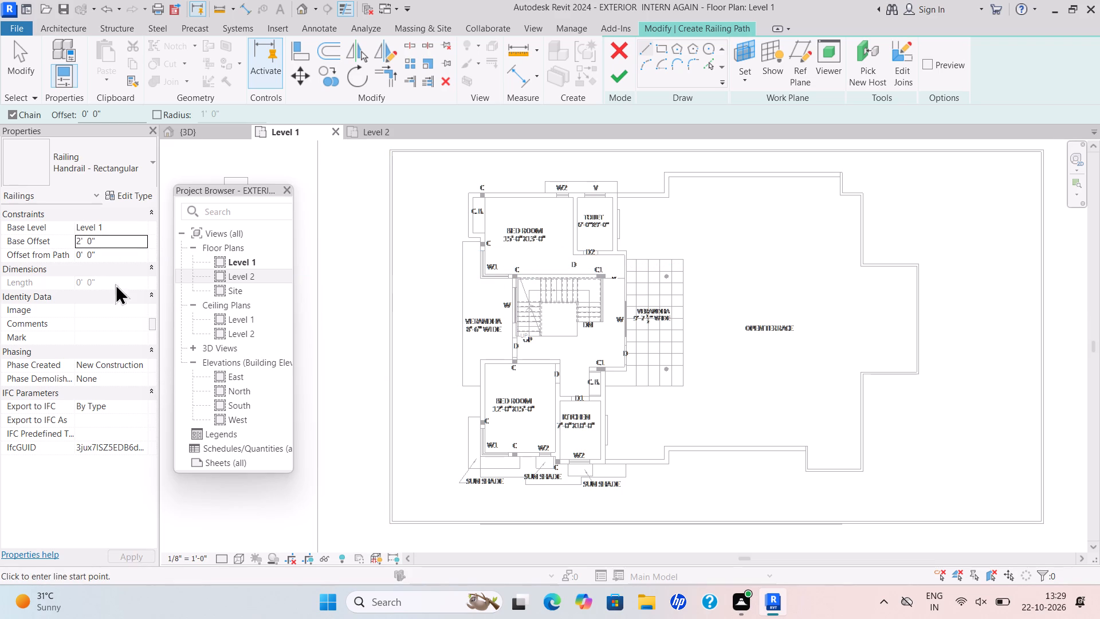
Draw the railing path's first segment 4' 0 3/4" down the short 4.5" wall at the open terrace's lower step.
{"action": "scroll", "coordinate": [124, 254], "scroll_direction": "up", "scroll_amount": 11}
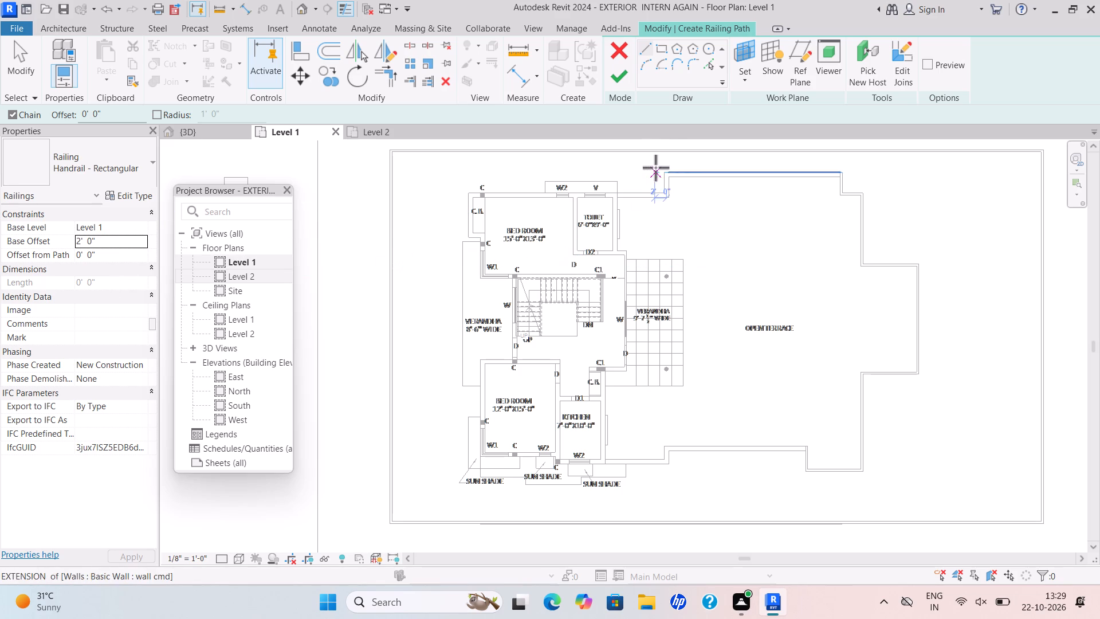
{"action": "left_click", "coordinate": [639, 47]}
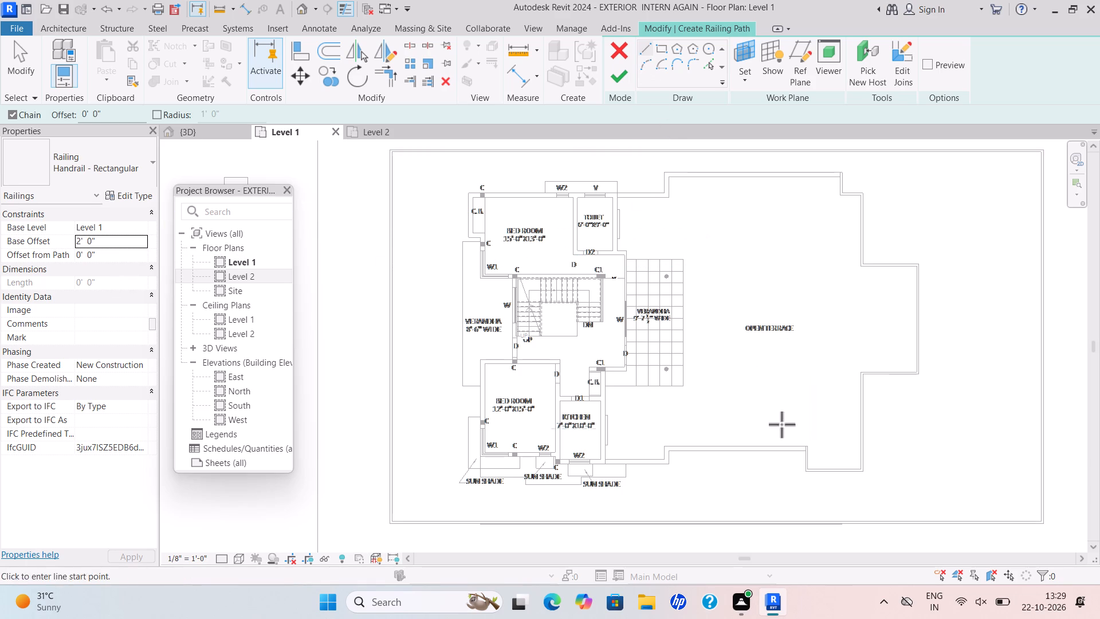
{"action": "scroll", "coordinate": [804, 454], "scroll_direction": "up", "scroll_amount": 17}
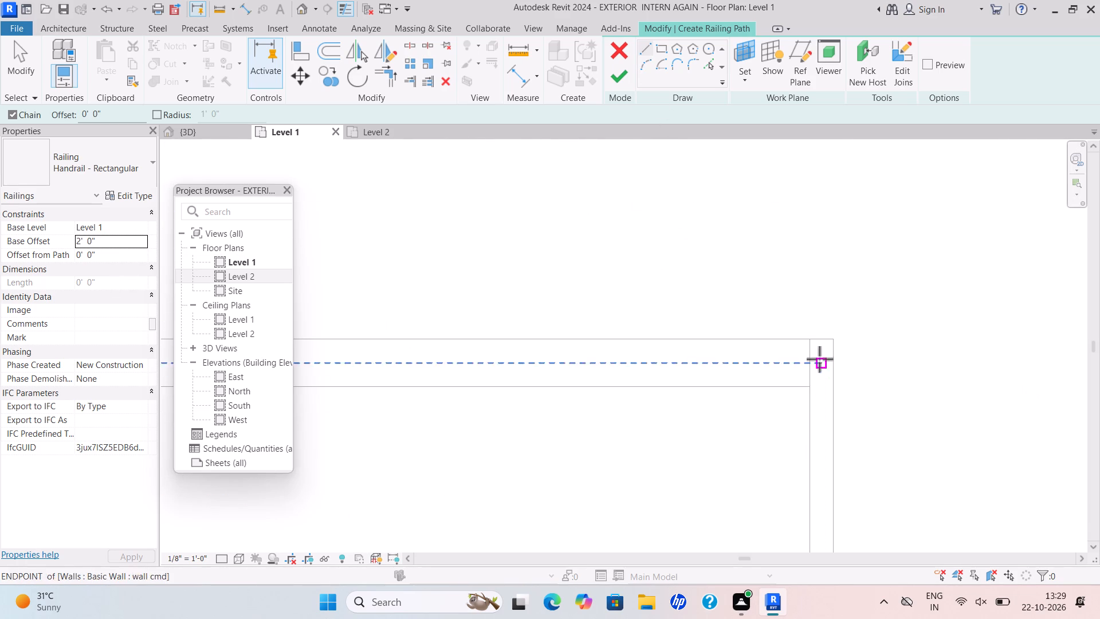
{"action": "scroll", "coordinate": [822, 341], "scroll_direction": "up", "scroll_amount": 5}
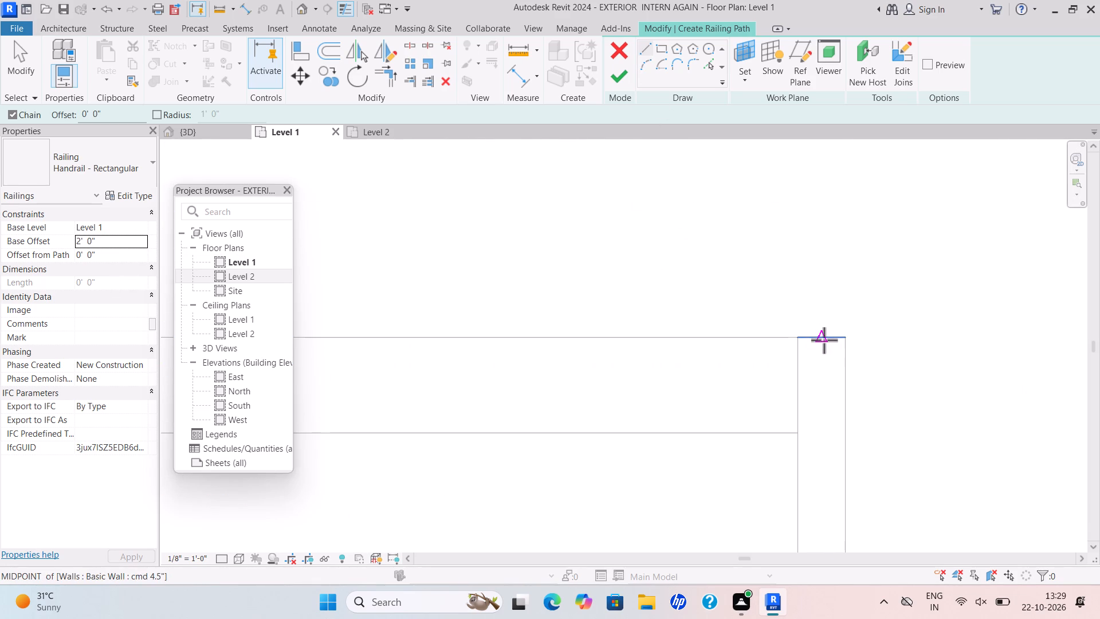
{"action": "left_click_drag", "start_coordinate": [824, 340], "coordinate": [823, 346]}
{"action": "scroll", "coordinate": [835, 511], "scroll_direction": "down", "scroll_amount": 4}
{"action": "middle_click_drag", "start_coordinate": [828, 512], "coordinate": [806, 322]}
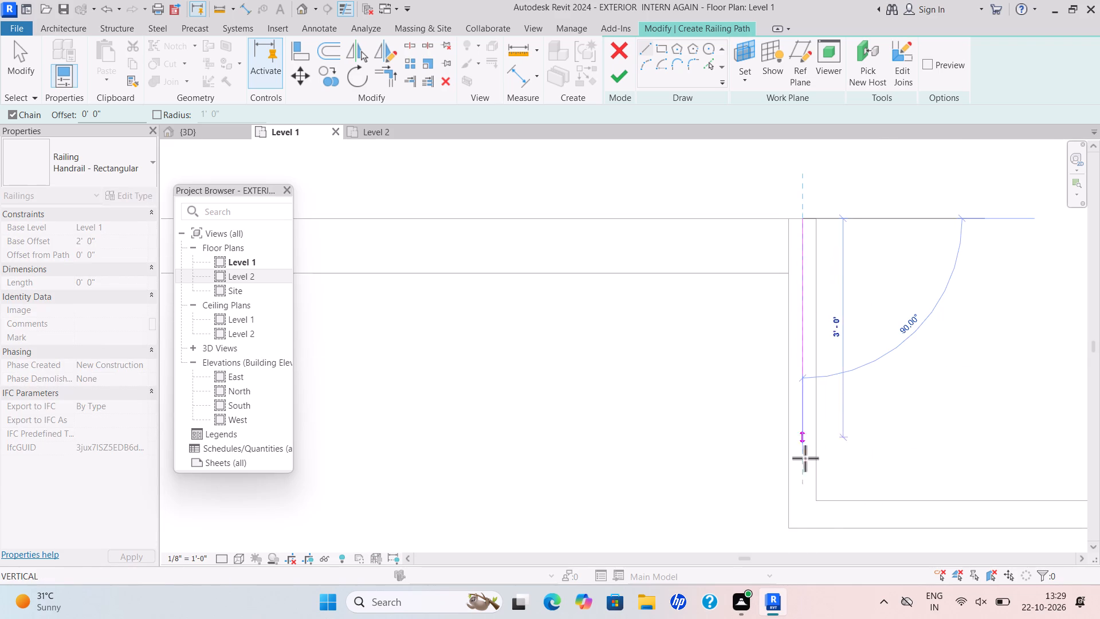
{"action": "scroll", "coordinate": [803, 515], "scroll_direction": "up", "scroll_amount": 4}
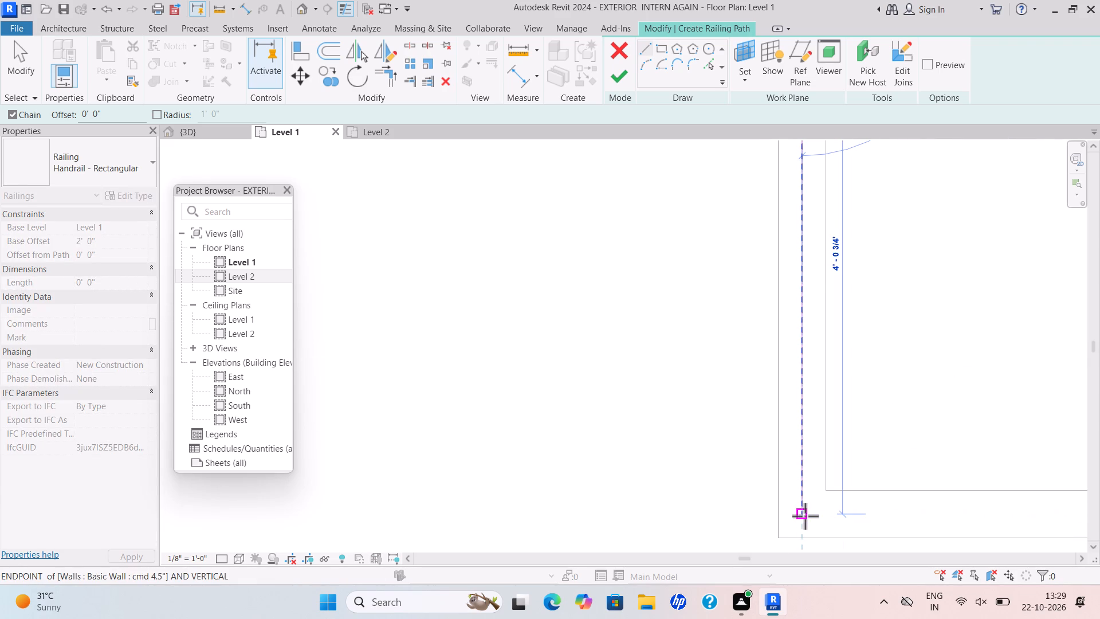
{"action": "left_click", "coordinate": [805, 516]}
Continue the railing path along the centreline of the open terrace's bottom 4.5" wall to its far corner.
{"action": "scroll", "coordinate": [957, 520], "scroll_direction": "down", "scroll_amount": 3}
{"action": "middle_click_drag", "start_coordinate": [956, 520], "coordinate": [518, 392]}
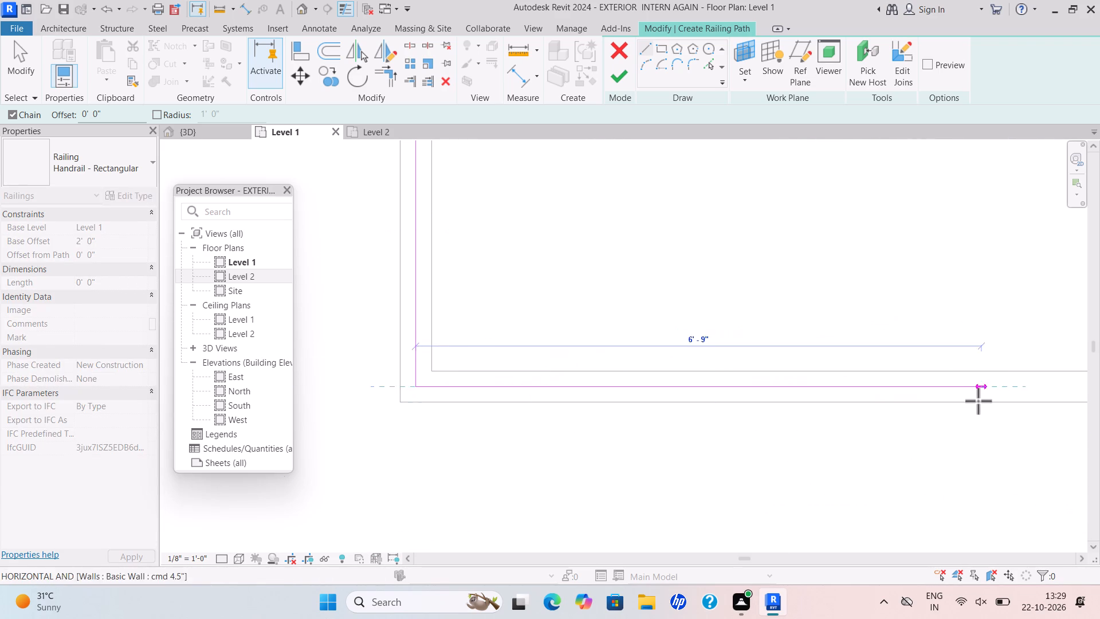
{"action": "scroll", "coordinate": [1007, 392], "scroll_direction": "down", "scroll_amount": 4}
{"action": "middle_click_drag", "start_coordinate": [1007, 392], "coordinate": [469, 357]}
{"action": "scroll", "coordinate": [463, 355], "scroll_direction": "up", "scroll_amount": 1}
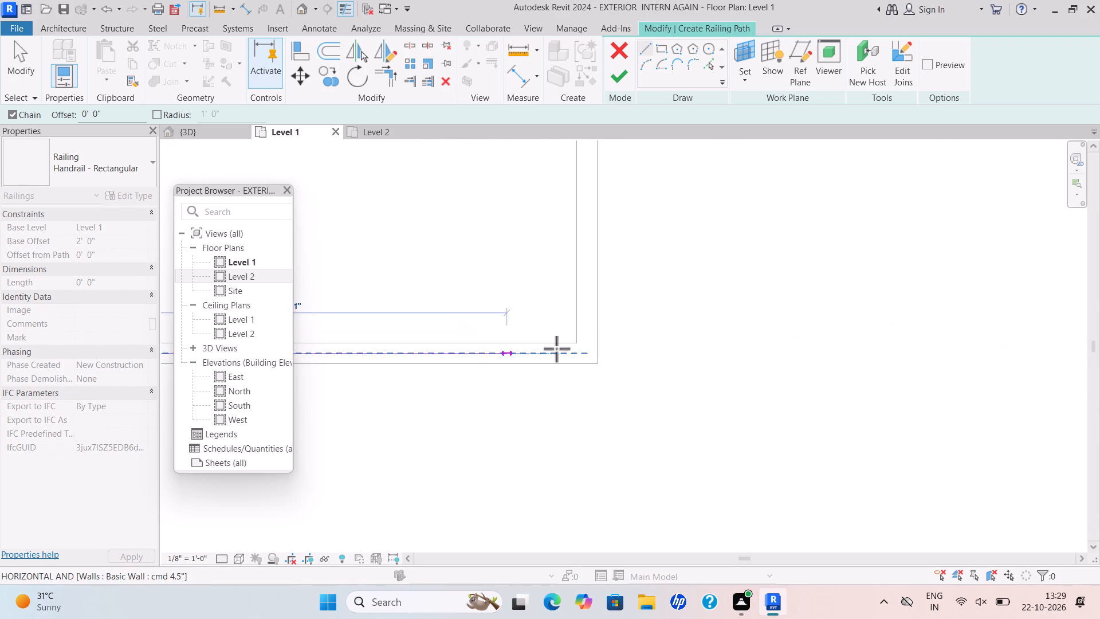
{"action": "scroll", "coordinate": [589, 347], "scroll_direction": "up", "scroll_amount": 5}
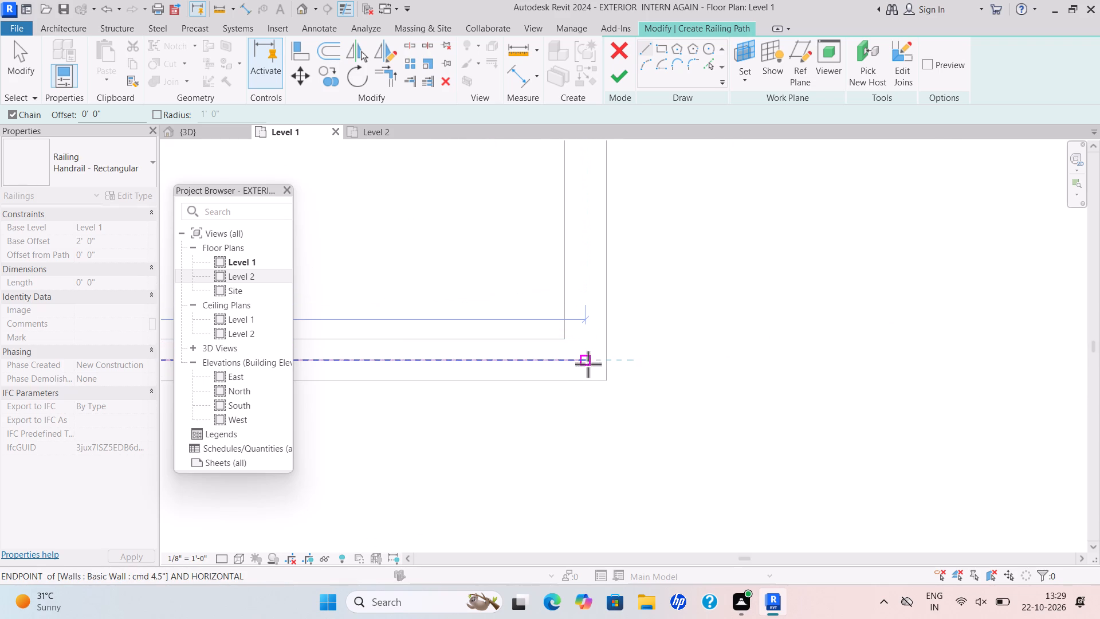
{"action": "left_click_drag", "start_coordinate": [588, 364], "coordinate": [583, 362]}
Continue the railing path up the plan along the 4.5" terrace wall's centreline to its upper corner, where the terrace projects outward.
{"action": "scroll", "coordinate": [599, 216], "scroll_direction": "down", "scroll_amount": 5}
{"action": "middle_click_drag", "start_coordinate": [599, 216], "coordinate": [610, 337]}
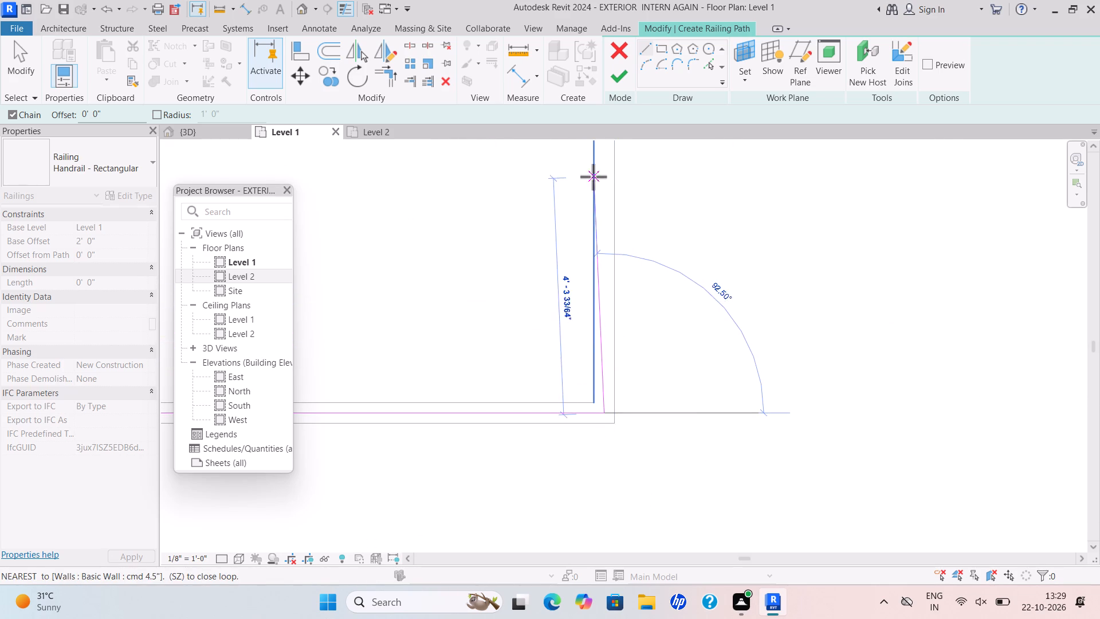
{"action": "scroll", "coordinate": [606, 171], "scroll_direction": "down", "scroll_amount": 5}
{"action": "middle_click_drag", "start_coordinate": [606, 171], "coordinate": [614, 215]}
{"action": "middle_click_drag", "start_coordinate": [619, 222], "coordinate": [638, 366]}
{"action": "scroll", "coordinate": [634, 308], "scroll_direction": "down", "scroll_amount": 4}
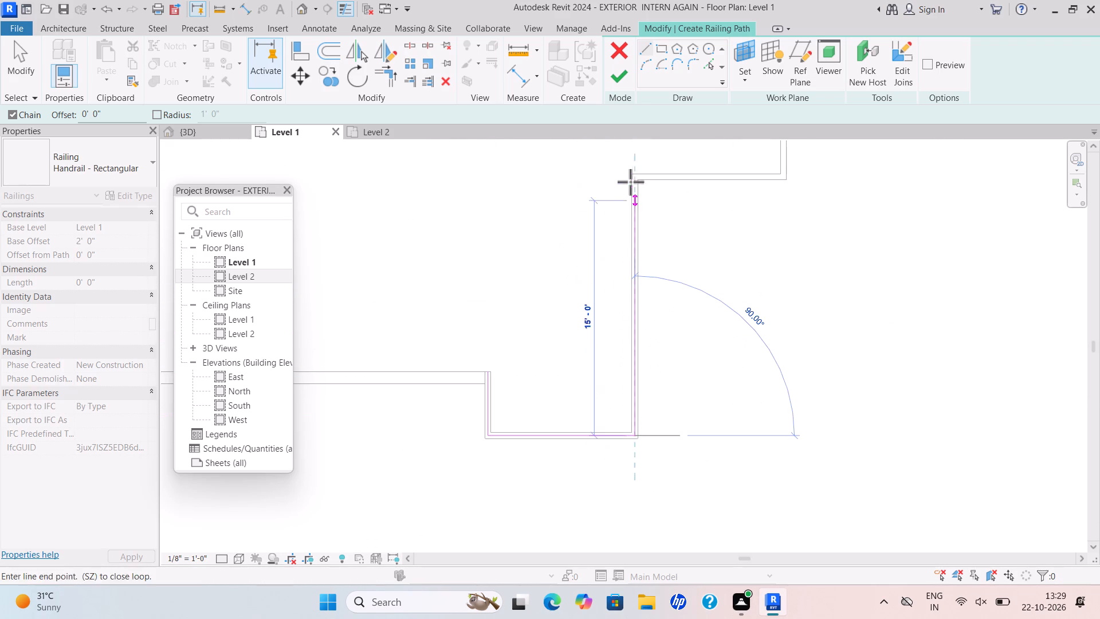
{"action": "scroll", "coordinate": [631, 175], "scroll_direction": "up", "scroll_amount": 12}
{"action": "scroll", "coordinate": [649, 181], "scroll_direction": "up", "scroll_amount": 9}
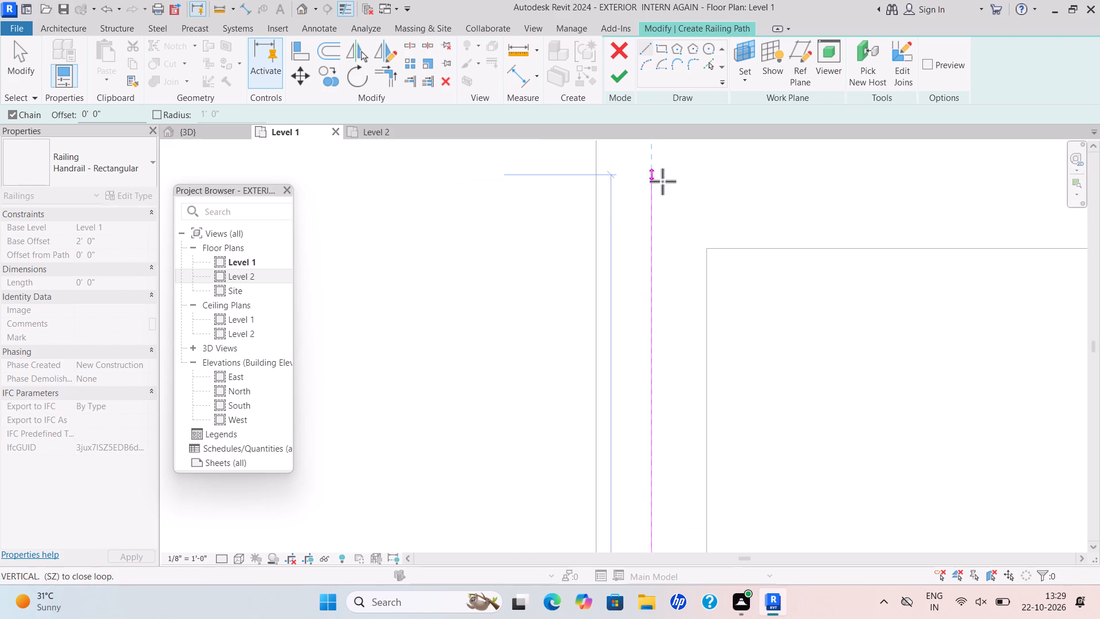
{"action": "scroll", "coordinate": [655, 189], "scroll_direction": "down", "scroll_amount": 5}
{"action": "middle_click_drag", "start_coordinate": [662, 205], "coordinate": [637, 335]}
{"action": "scroll", "coordinate": [634, 334], "scroll_direction": "up", "scroll_amount": 4}
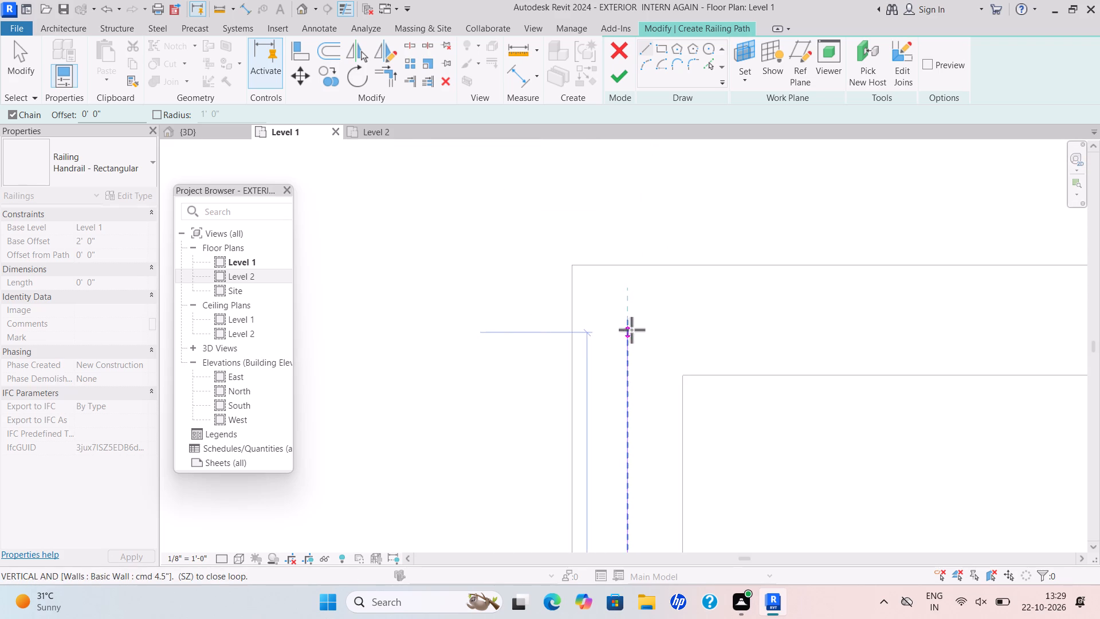
{"action": "scroll", "coordinate": [631, 330], "scroll_direction": "up", "scroll_amount": 2}
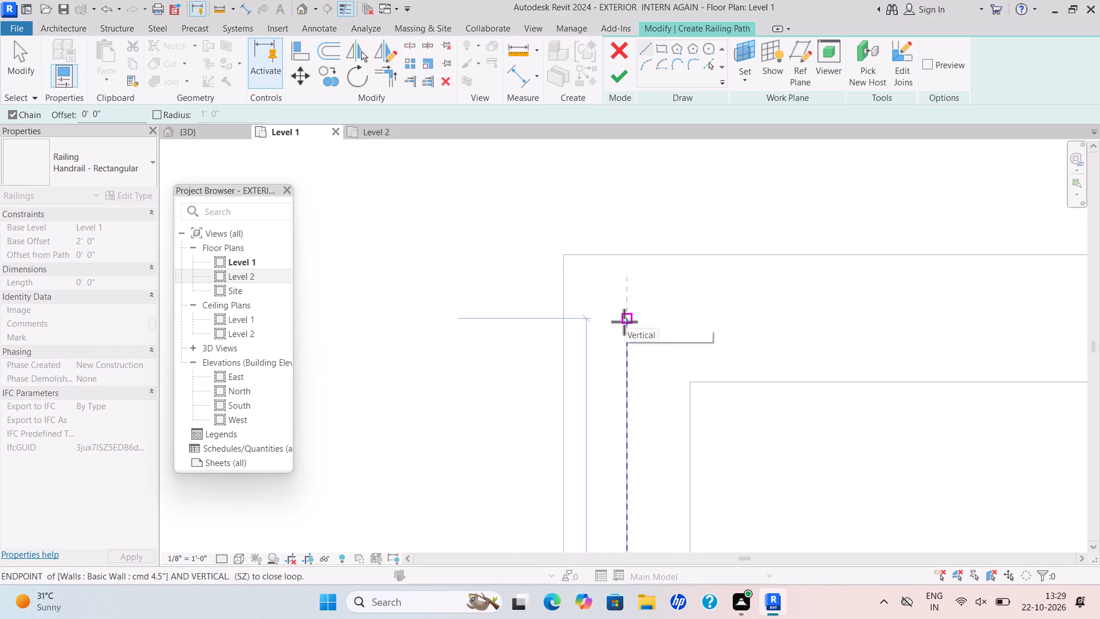
{"action": "scroll", "coordinate": [624, 322], "scroll_direction": "up", "scroll_amount": 5}
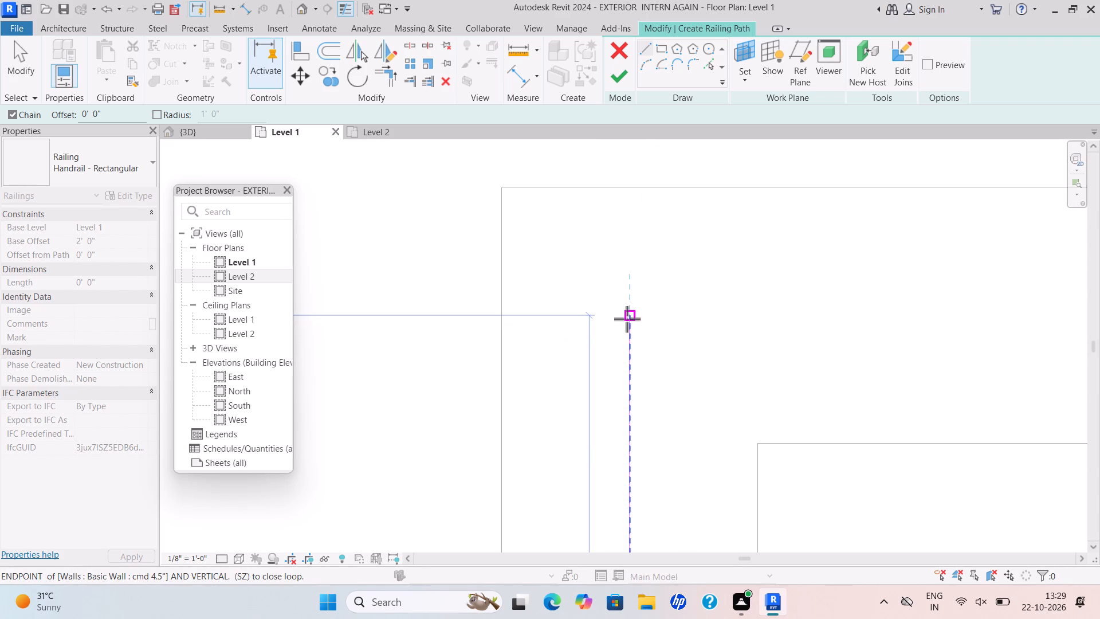
{"action": "scroll", "coordinate": [627, 319], "scroll_direction": "up", "scroll_amount": 5}
{"action": "scroll", "coordinate": [630, 308], "scroll_direction": "down", "scroll_amount": 13}
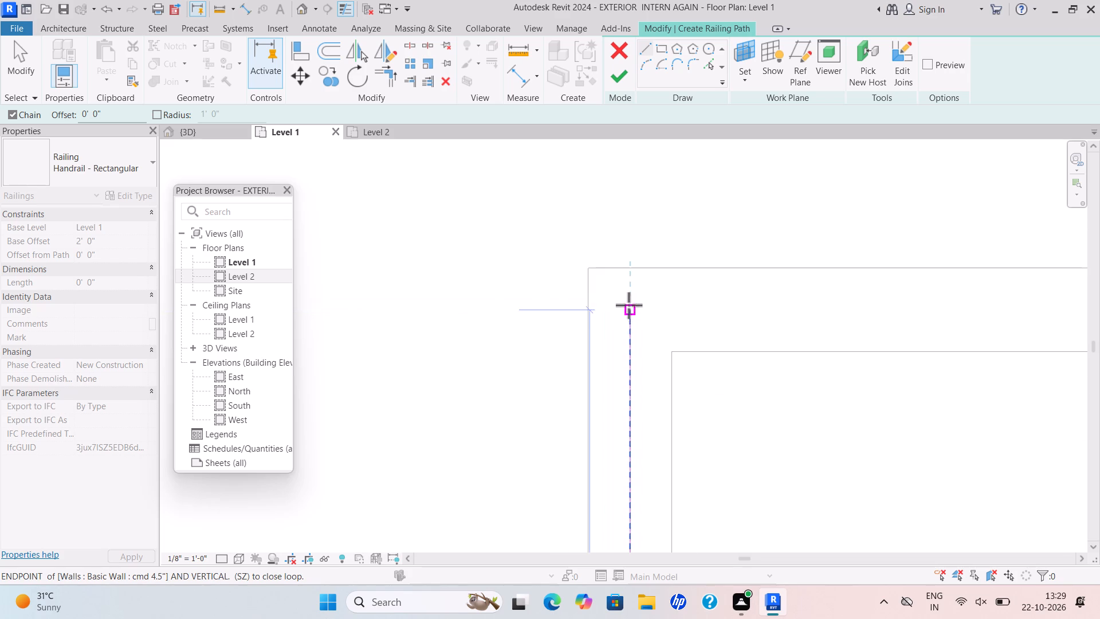
{"action": "left_click", "coordinate": [630, 309]}
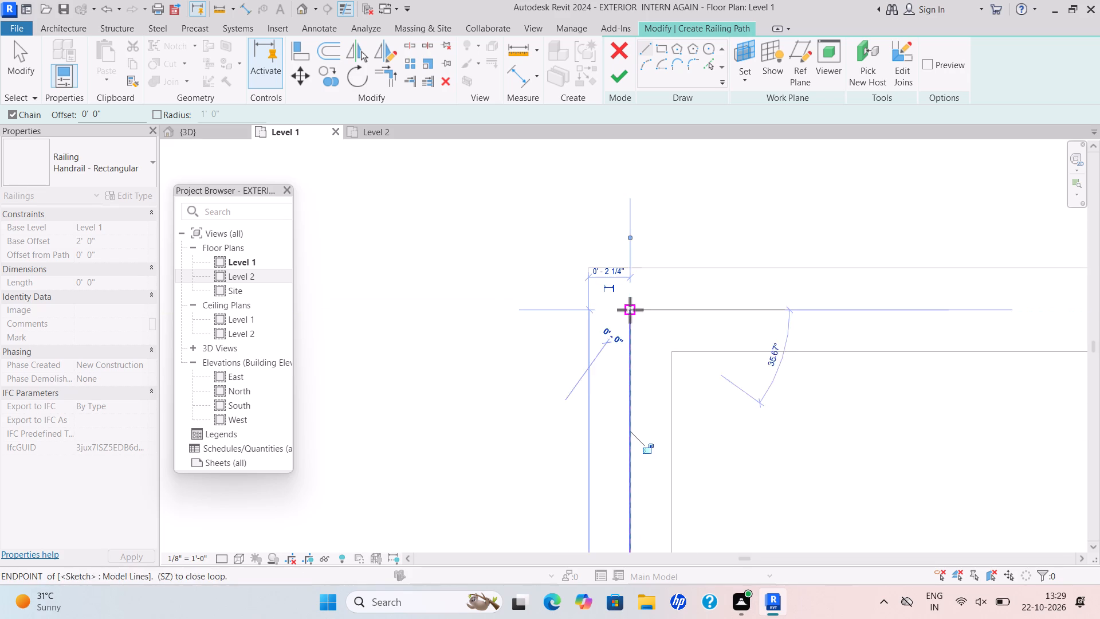
Draw the railing path's next segment 9' 6" outward along the projecting terrace's lower 4.5" wall to its outer corner.
{"action": "scroll", "coordinate": [822, 309], "scroll_direction": "down", "scroll_amount": 6}
{"action": "middle_click_drag", "start_coordinate": [822, 309], "coordinate": [408, 375]}
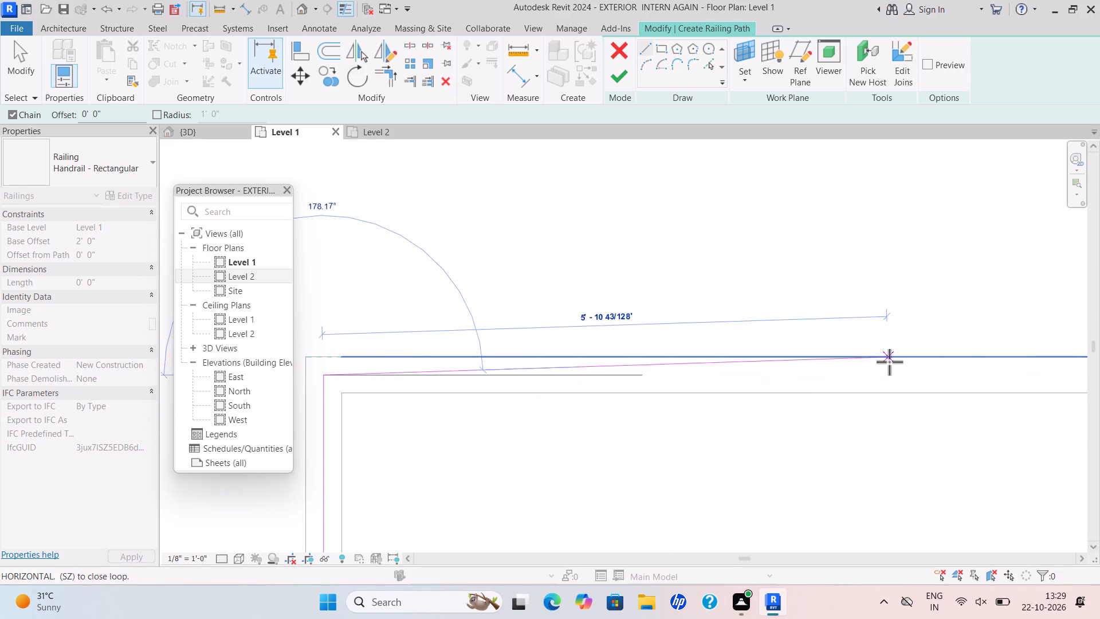
{"action": "scroll", "coordinate": [889, 362], "scroll_direction": "down", "scroll_amount": 4}
{"action": "middle_click_drag", "start_coordinate": [889, 362], "coordinate": [654, 363]}
{"action": "scroll", "coordinate": [850, 369], "scroll_direction": "up", "scroll_amount": 4}
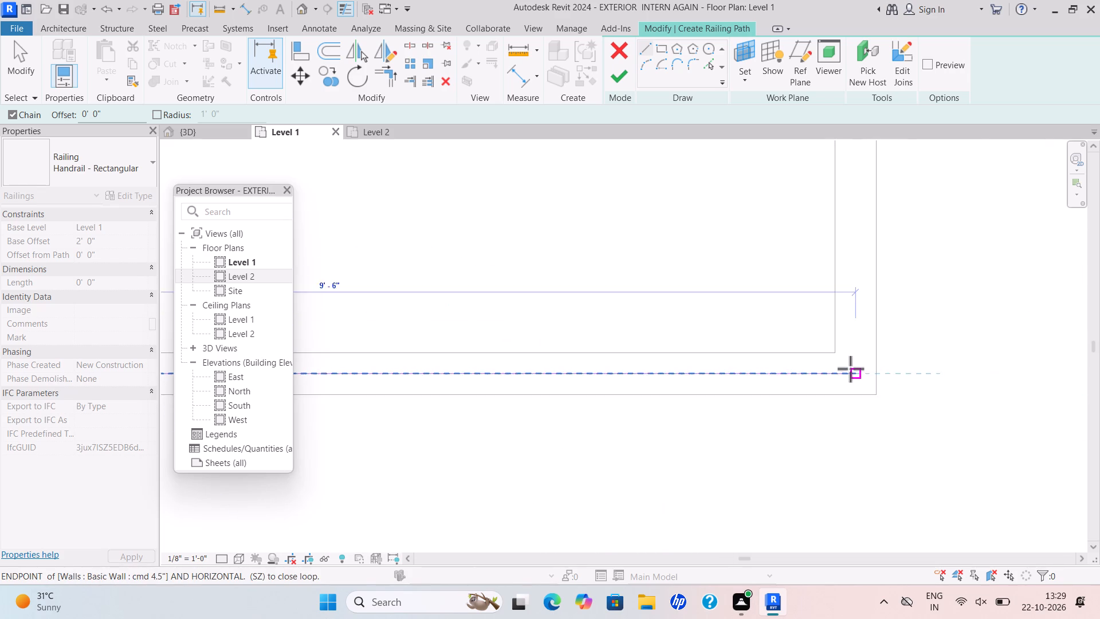
{"action": "scroll", "coordinate": [850, 369], "scroll_direction": "up", "scroll_amount": 10}
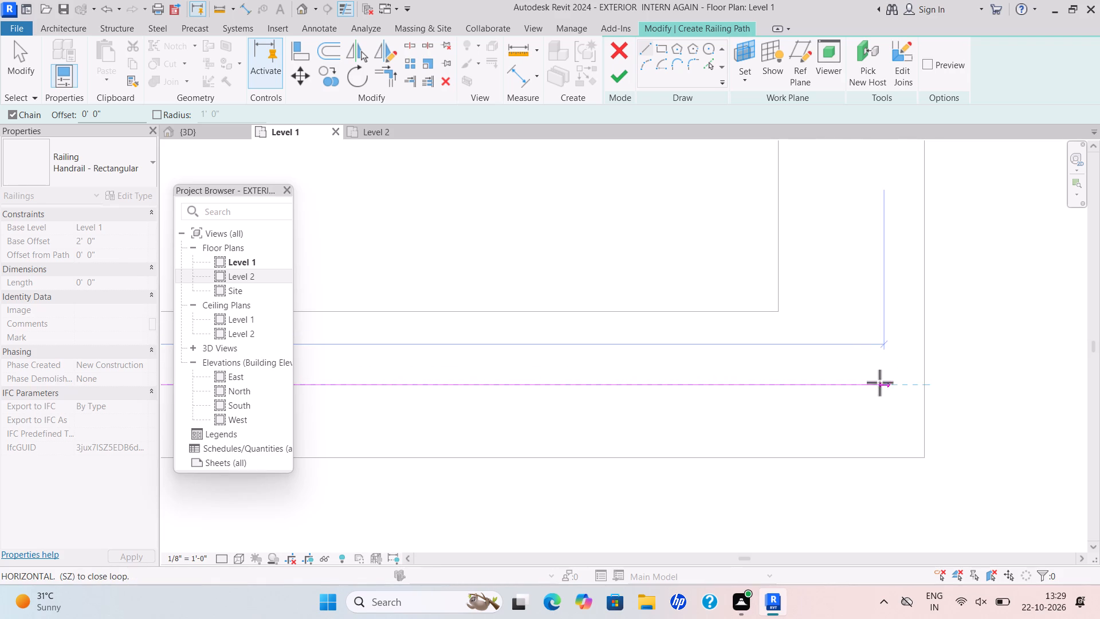
{"action": "scroll", "coordinate": [848, 389], "scroll_direction": "down", "scroll_amount": 6}
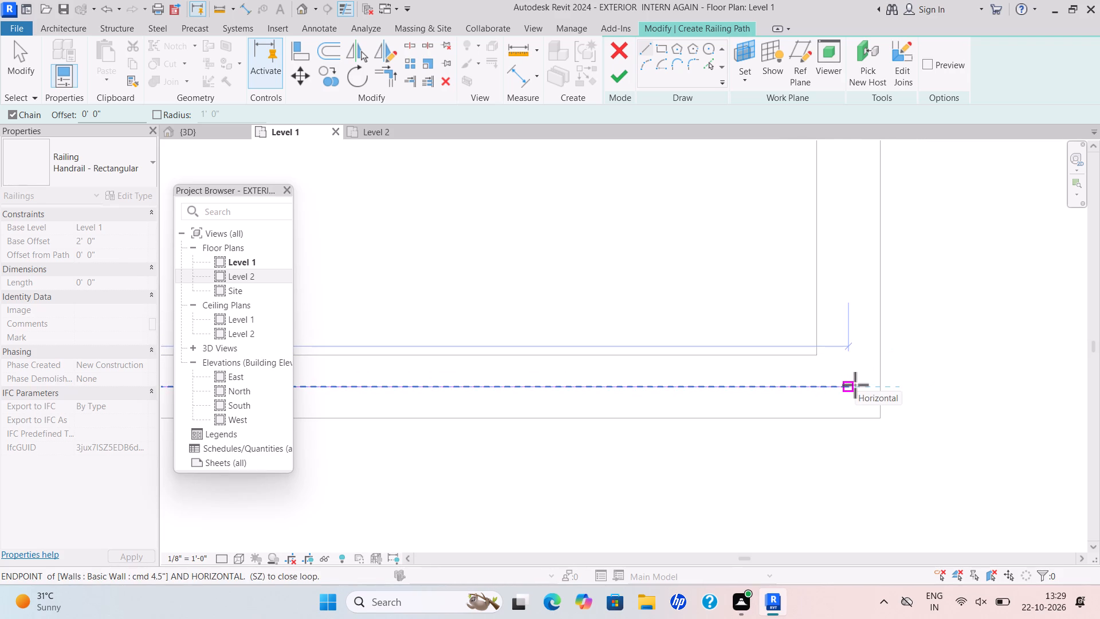
{"action": "left_click", "coordinate": [850, 387]}
Continue the railing path up the plan along the projecting terrace's outermost 4.5" wall to its upper corner.
{"action": "scroll", "coordinate": [858, 283], "scroll_direction": "down", "scroll_amount": 5}
{"action": "middle_click_drag", "start_coordinate": [859, 293], "coordinate": [916, 514]}
{"action": "scroll", "coordinate": [920, 210], "scroll_direction": "down", "scroll_amount": 4}
{"action": "middle_click_drag", "start_coordinate": [920, 210], "coordinate": [932, 463]}
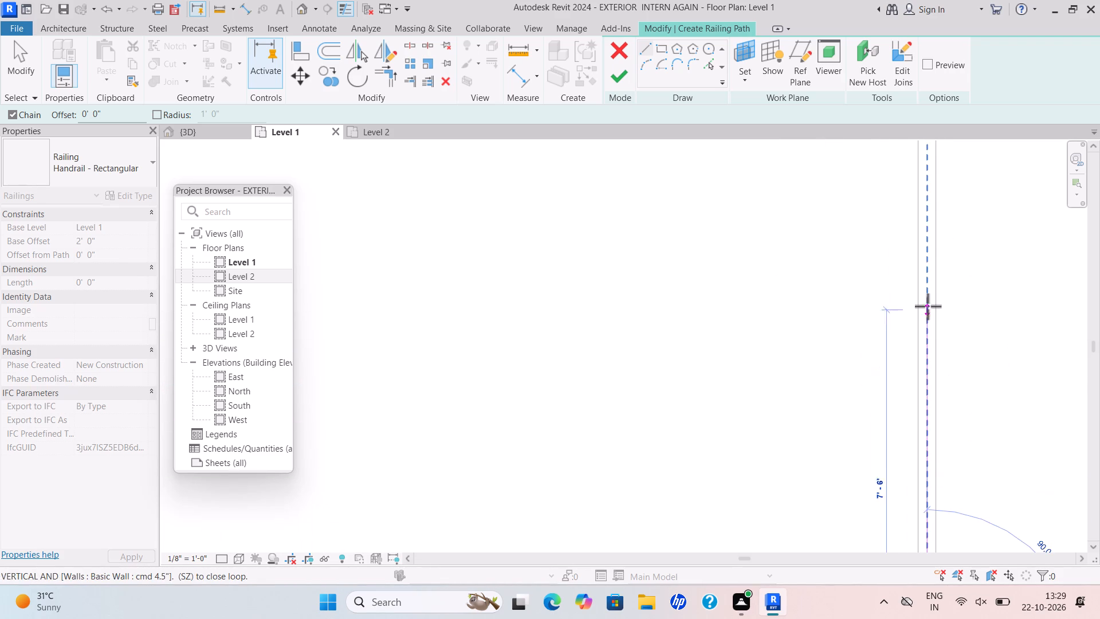
{"action": "scroll", "coordinate": [928, 305], "scroll_direction": "up", "scroll_amount": 1}
{"action": "scroll", "coordinate": [926, 264], "scroll_direction": "down", "scroll_amount": 2}
{"action": "middle_click_drag", "start_coordinate": [926, 264], "coordinate": [968, 508]}
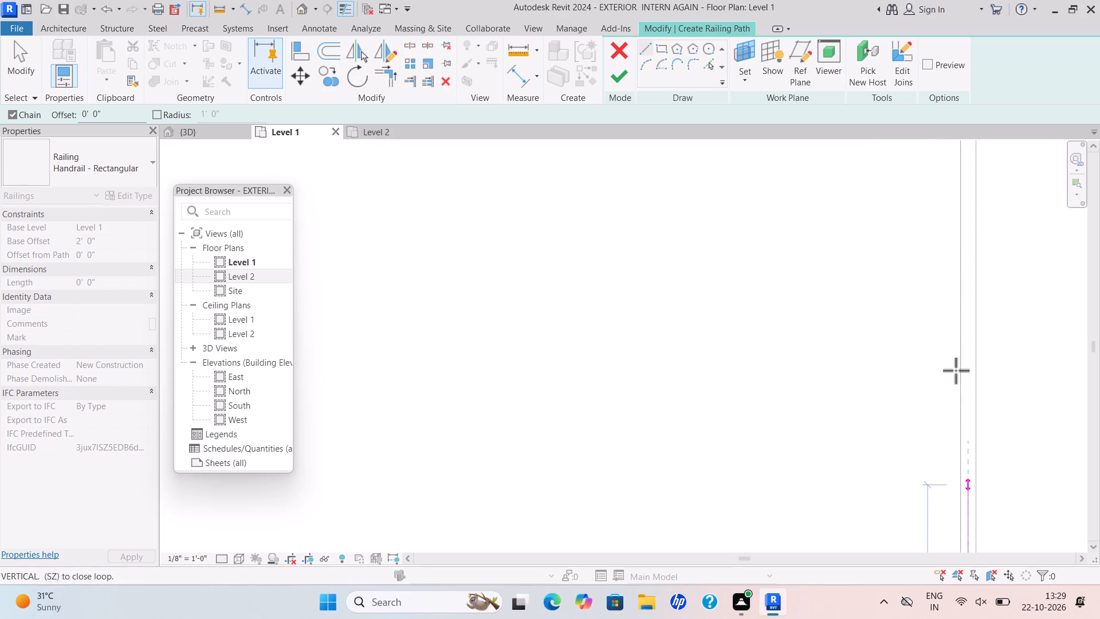
{"action": "scroll", "coordinate": [968, 281], "scroll_direction": "down", "scroll_amount": 3}
{"action": "middle_click_drag", "start_coordinate": [970, 284], "coordinate": [1009, 530]}
{"action": "scroll", "coordinate": [1008, 413], "scroll_direction": "up", "scroll_amount": 3}
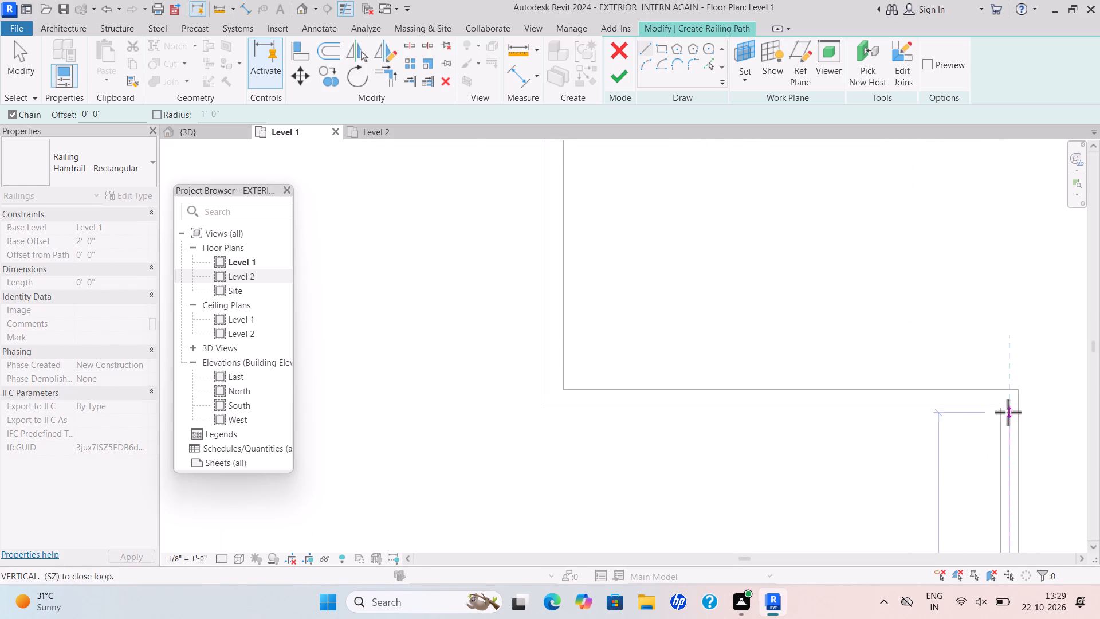
{"action": "scroll", "coordinate": [1008, 412], "scroll_direction": "up", "scroll_amount": 18}
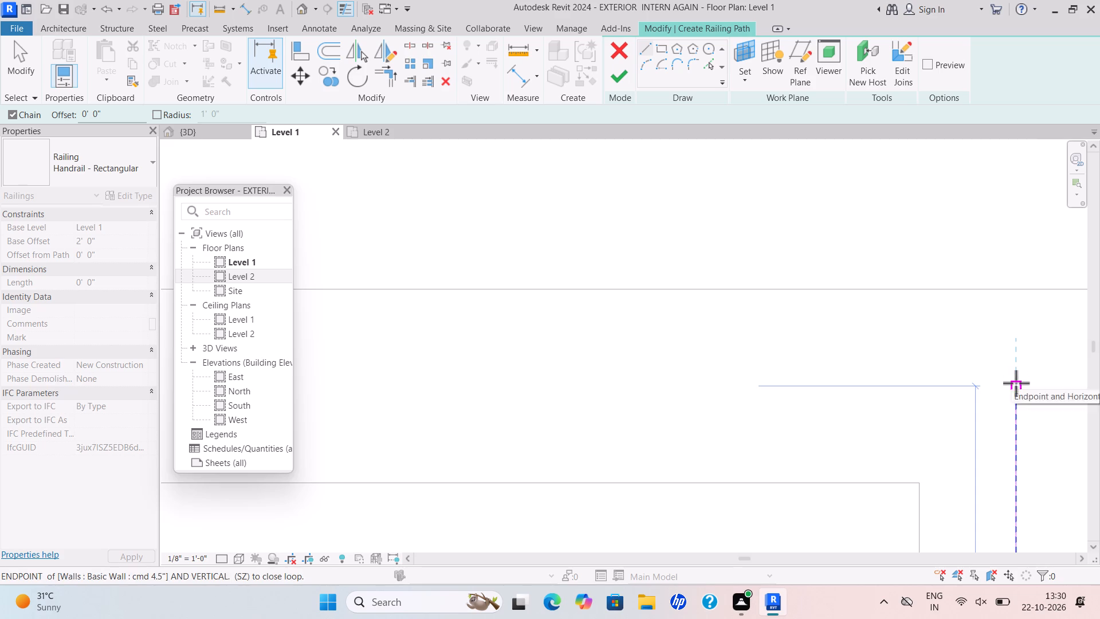
{"action": "left_click", "coordinate": [1016, 383]}
Continue the railing path back inward along the projecting terrace's upper 4.5" wall to the inner corner.
{"action": "scroll", "coordinate": [729, 416], "scroll_direction": "down", "scroll_amount": 6}
{"action": "middle_click_drag", "start_coordinate": [726, 416], "coordinate": [1099, 382]}
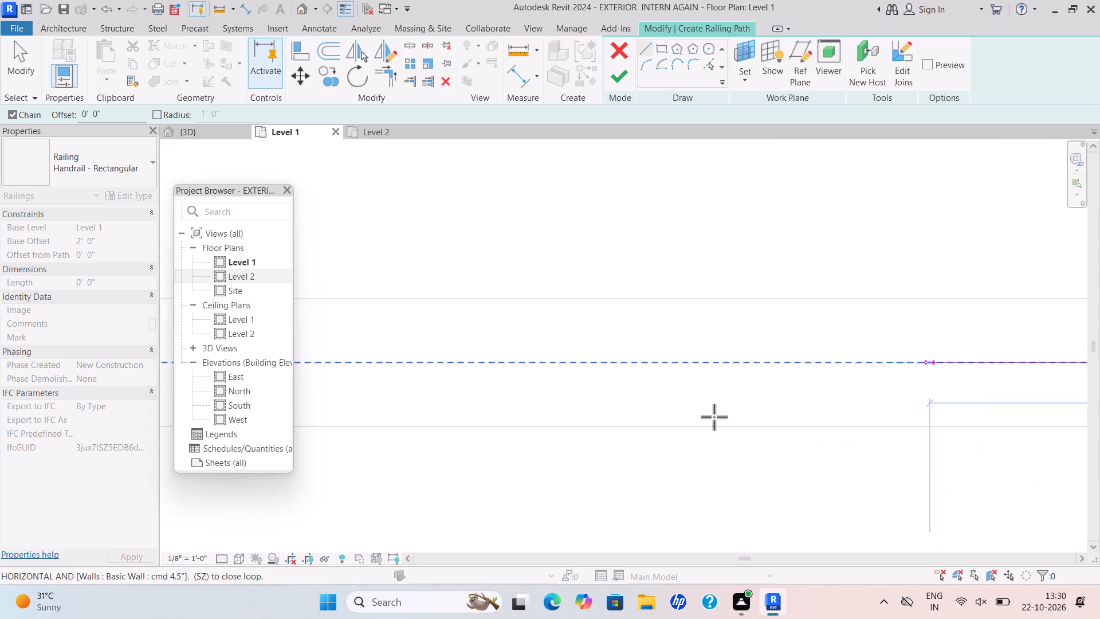
{"action": "scroll", "coordinate": [656, 404], "scroll_direction": "down", "scroll_amount": 4}
{"action": "middle_click_drag", "start_coordinate": [662, 408], "coordinate": [1037, 431]}
{"action": "middle_click_drag", "start_coordinate": [635, 451], "coordinate": [1099, 417]}
{"action": "scroll", "coordinate": [635, 451], "scroll_direction": "down", "scroll_amount": 3}
{"action": "scroll", "coordinate": [388, 387], "scroll_direction": "up", "scroll_amount": 14}
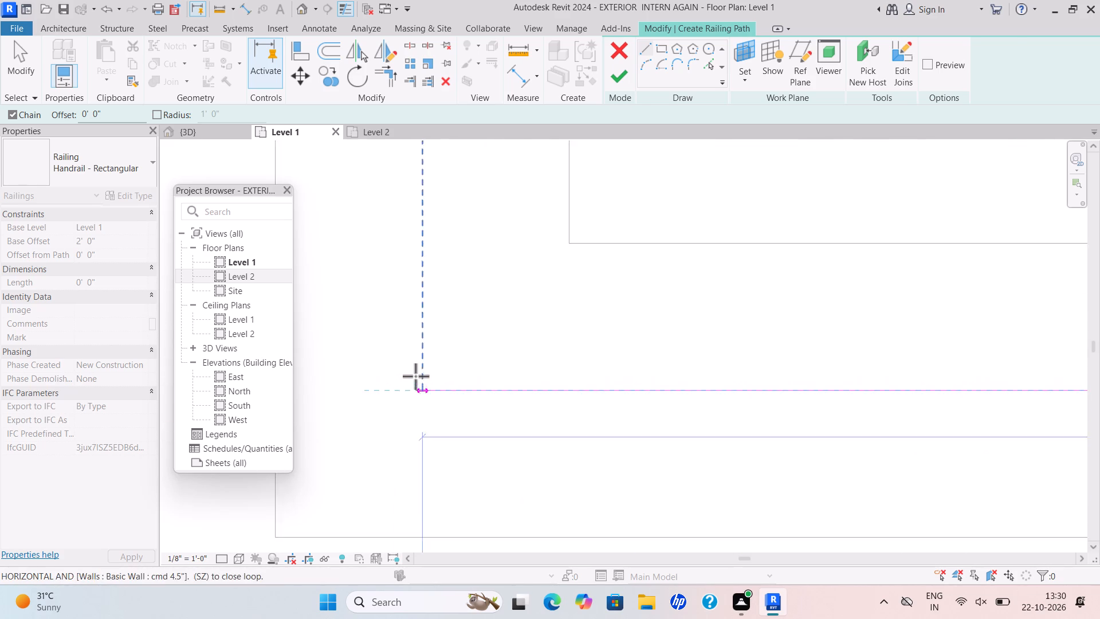
{"action": "left_click", "coordinate": [420, 391]}
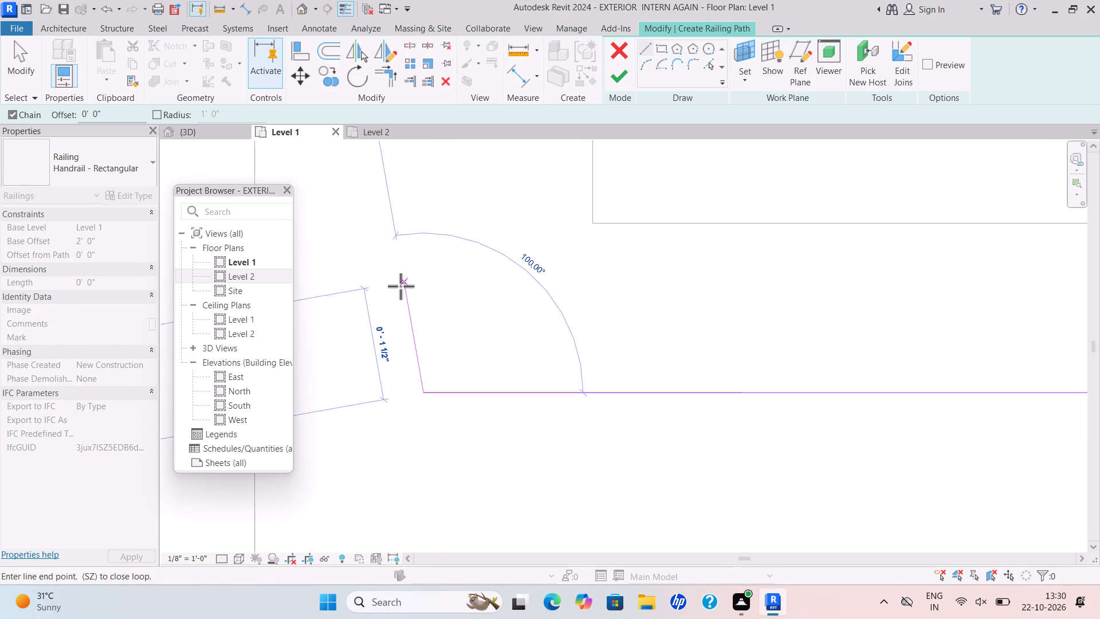
Continue the railing path up the plan from the inner corner along the 4.5" wall's centreline to the terrace's top corner.
{"action": "scroll", "coordinate": [420, 290], "scroll_direction": "down", "scroll_amount": 6}
{"action": "middle_click_drag", "start_coordinate": [421, 290], "coordinate": [478, 549]}
{"action": "scroll", "coordinate": [466, 315], "scroll_direction": "up", "scroll_amount": 1}
{"action": "scroll", "coordinate": [471, 273], "scroll_direction": "down", "scroll_amount": 4}
{"action": "middle_click_drag", "start_coordinate": [476, 286], "coordinate": [547, 569]}
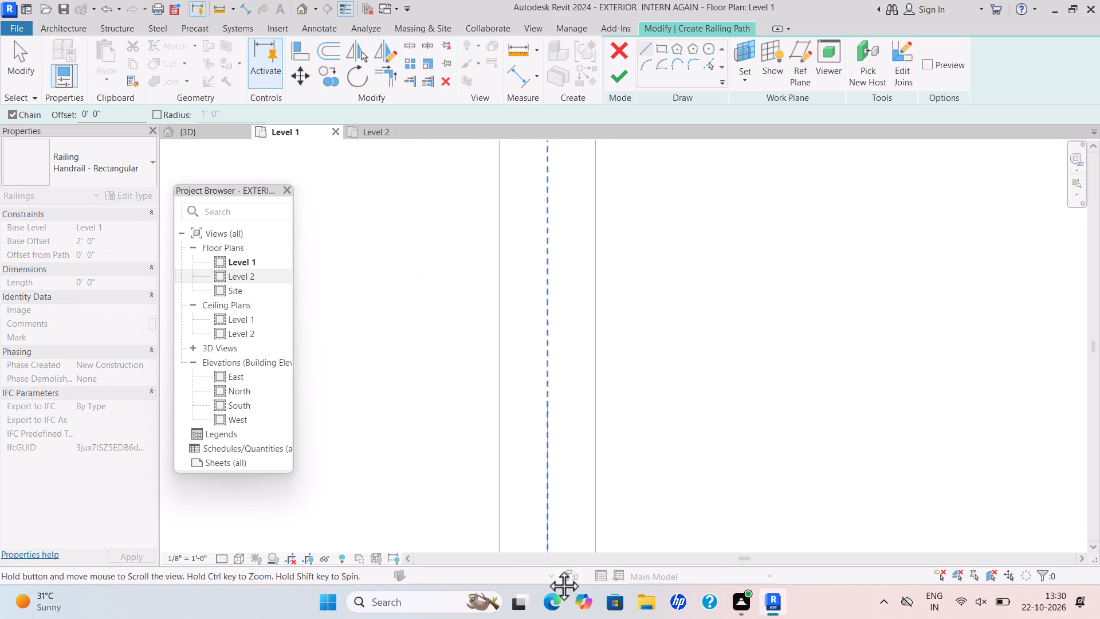
{"action": "middle_click_drag", "start_coordinate": [547, 569], "coordinate": [547, 570]}
{"action": "scroll", "coordinate": [547, 569], "scroll_direction": "down", "scroll_amount": 1}
{"action": "middle_click_drag", "start_coordinate": [544, 276], "coordinate": [548, 407]}
{"action": "scroll", "coordinate": [544, 280], "scroll_direction": "down", "scroll_amount": 7}
{"action": "middle_click_drag", "start_coordinate": [553, 257], "coordinate": [628, 566]}
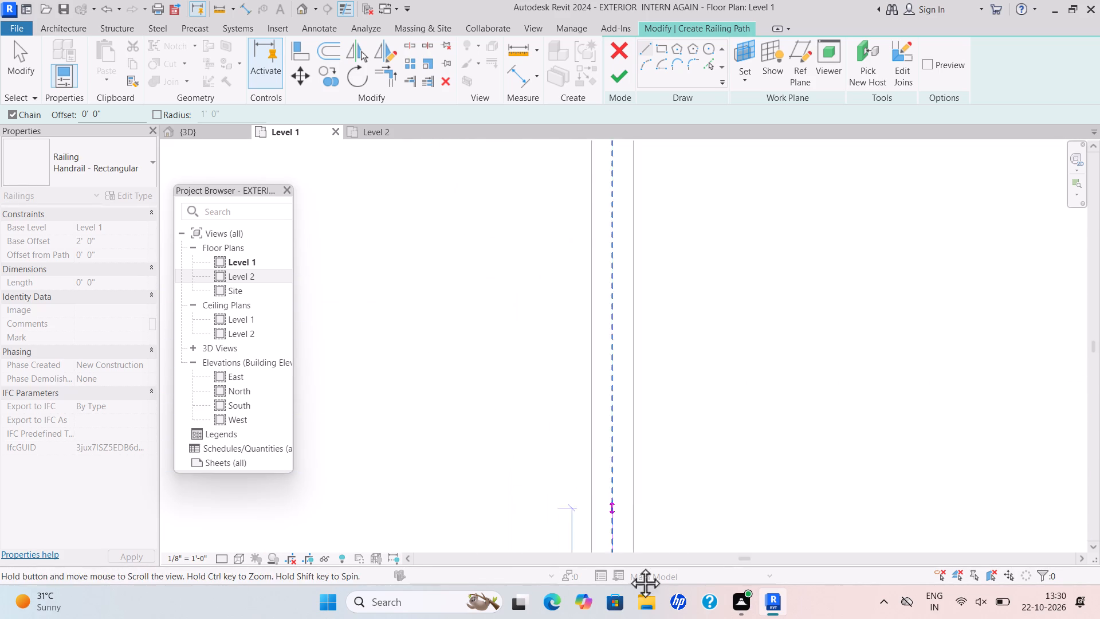
{"action": "scroll", "coordinate": [628, 566], "scroll_direction": "down", "scroll_amount": 1}
{"action": "middle_click_drag", "start_coordinate": [628, 566], "coordinate": [635, 596]}
{"action": "scroll", "coordinate": [626, 207], "scroll_direction": "down", "scroll_amount": 4}
{"action": "middle_click_drag", "start_coordinate": [627, 210], "coordinate": [670, 536]}
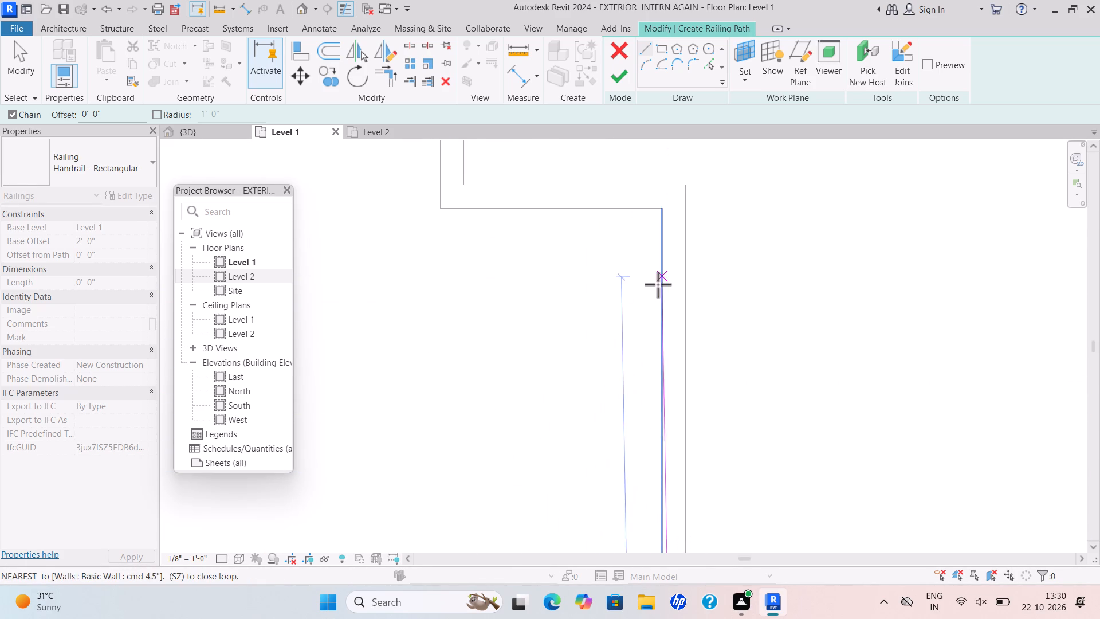
{"action": "scroll", "coordinate": [658, 284], "scroll_direction": "down", "scroll_amount": 5}
{"action": "middle_click_drag", "start_coordinate": [662, 299], "coordinate": [706, 472]}
{"action": "scroll", "coordinate": [709, 440], "scroll_direction": "up", "scroll_amount": 9}
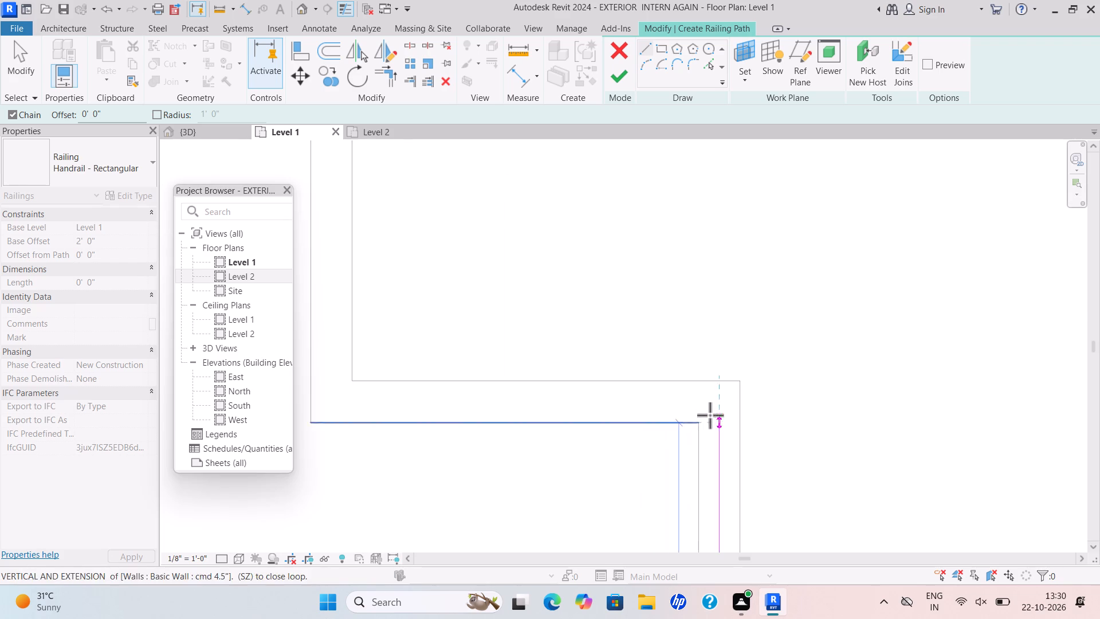
{"action": "scroll", "coordinate": [710, 415], "scroll_direction": "up", "scroll_amount": 10}
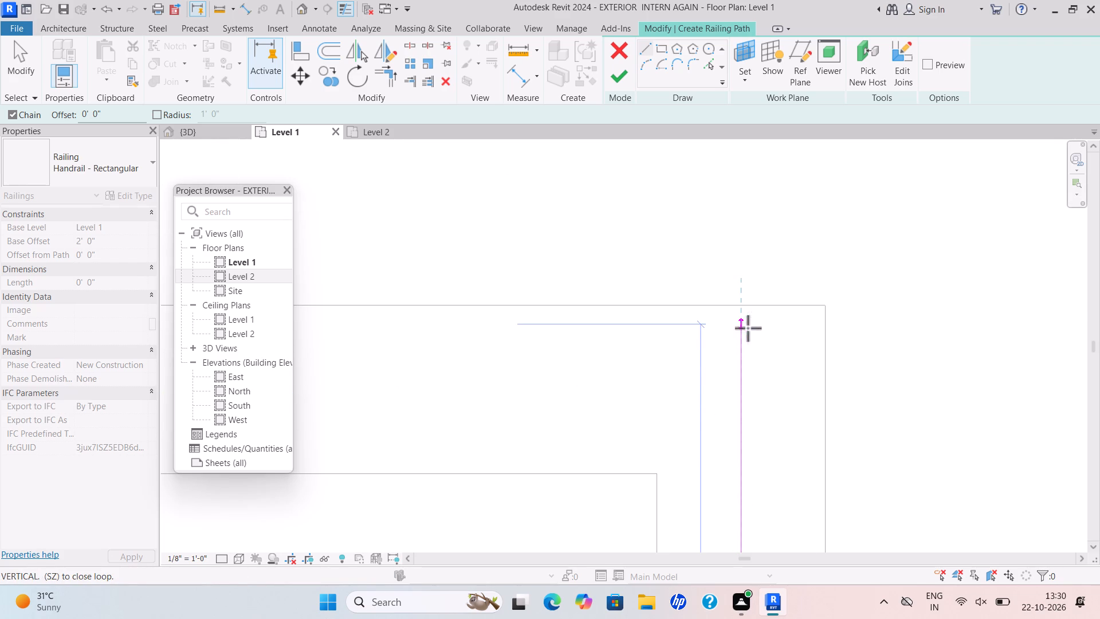
{"action": "left_click", "coordinate": [741, 389]}
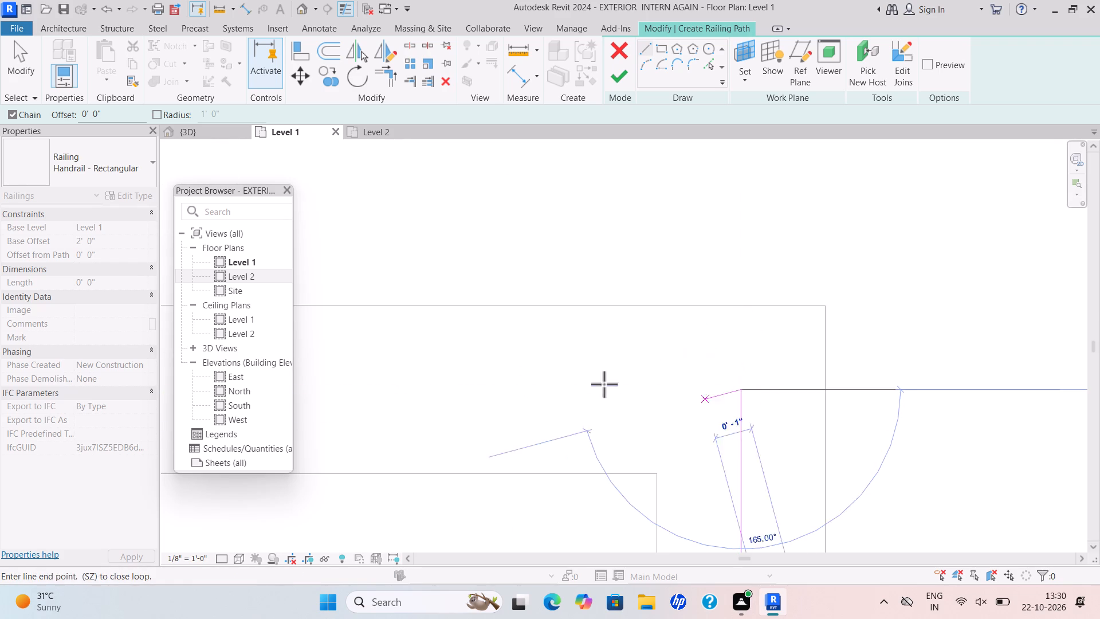
Draw the railing path's next segment 3' 6" inward along the short 4.5" wall at the terrace's upper step.
{"action": "scroll", "coordinate": [508, 395], "scroll_direction": "down", "scroll_amount": 5}
{"action": "middle_click_drag", "start_coordinate": [508, 395], "coordinate": [945, 374]}
{"action": "scroll", "coordinate": [448, 391], "scroll_direction": "down", "scroll_amount": 3}
{"action": "middle_click_drag", "start_coordinate": [450, 401], "coordinate": [525, 437]}
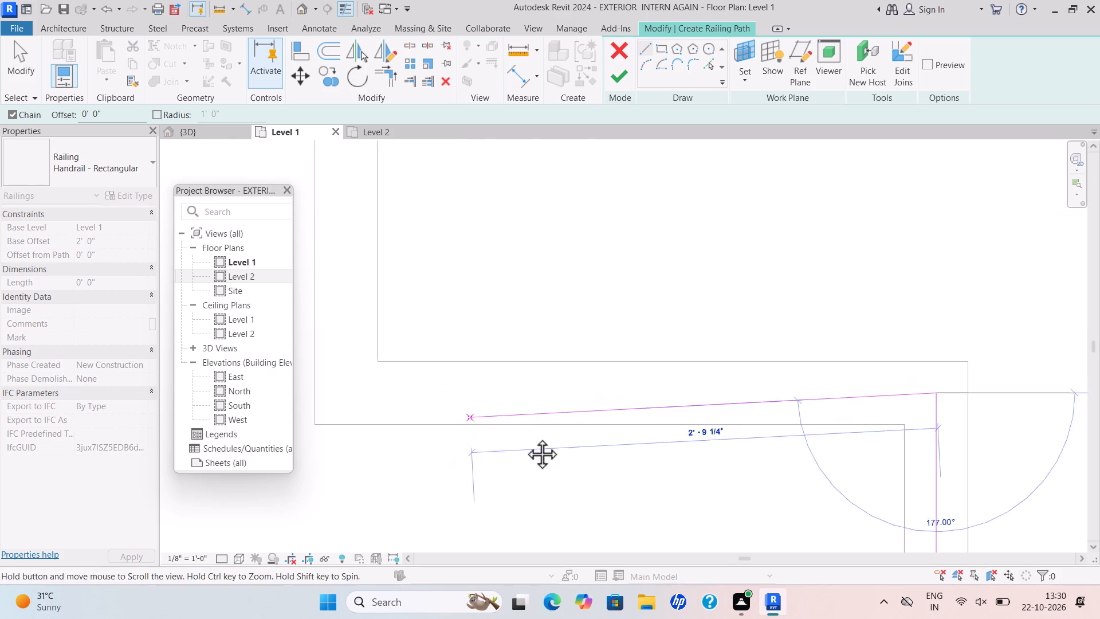
{"action": "scroll", "coordinate": [525, 437], "scroll_direction": "down", "scroll_amount": 3}
{"action": "middle_click_drag", "start_coordinate": [525, 437], "coordinate": [749, 469]}
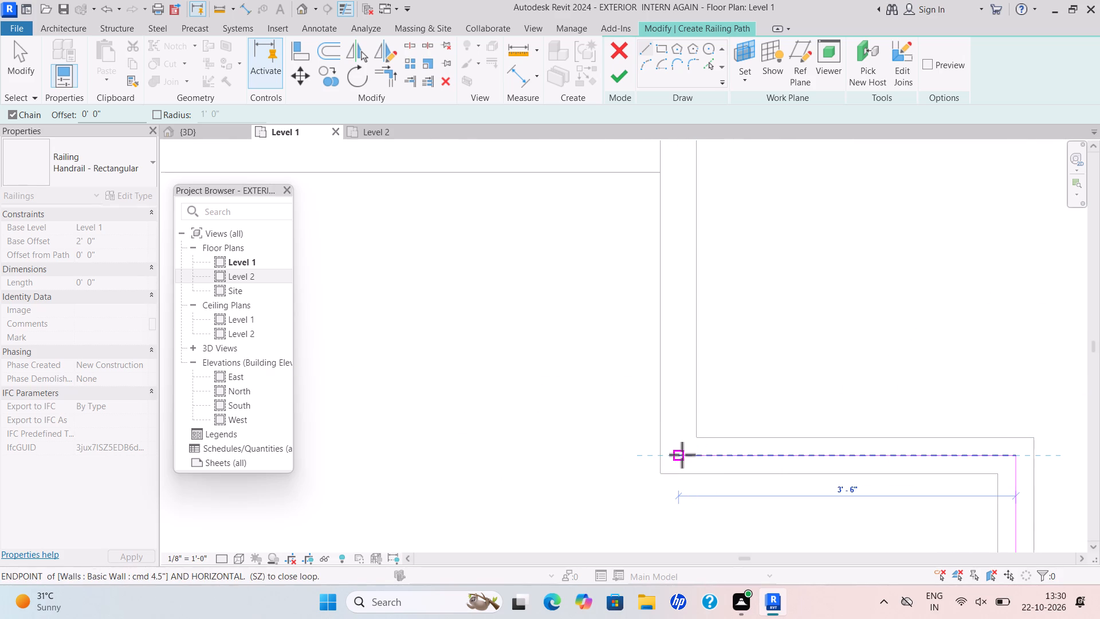
{"action": "left_click", "coordinate": [682, 455]}
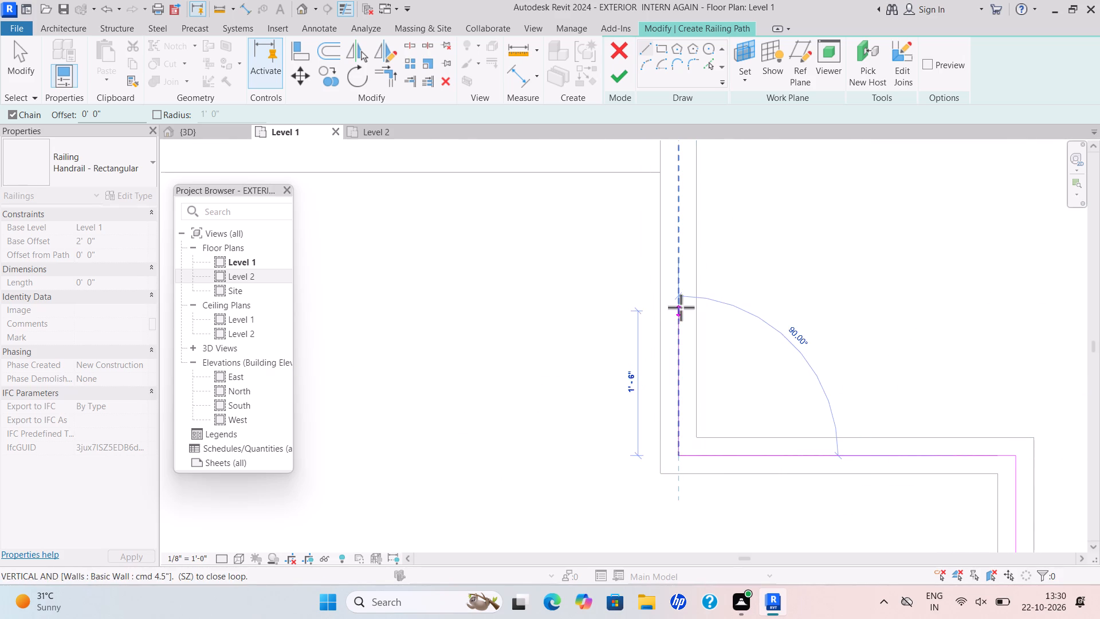
Draw the final railing segment up the last short 4.5" wall to the midpoint of its end, and finish the railing sketch.
{"action": "scroll", "coordinate": [681, 307], "scroll_direction": "down", "scroll_amount": 5}
{"action": "middle_click_drag", "start_coordinate": [681, 308], "coordinate": [704, 504]}
{"action": "scroll", "coordinate": [697, 419], "scroll_direction": "up", "scroll_amount": 6}
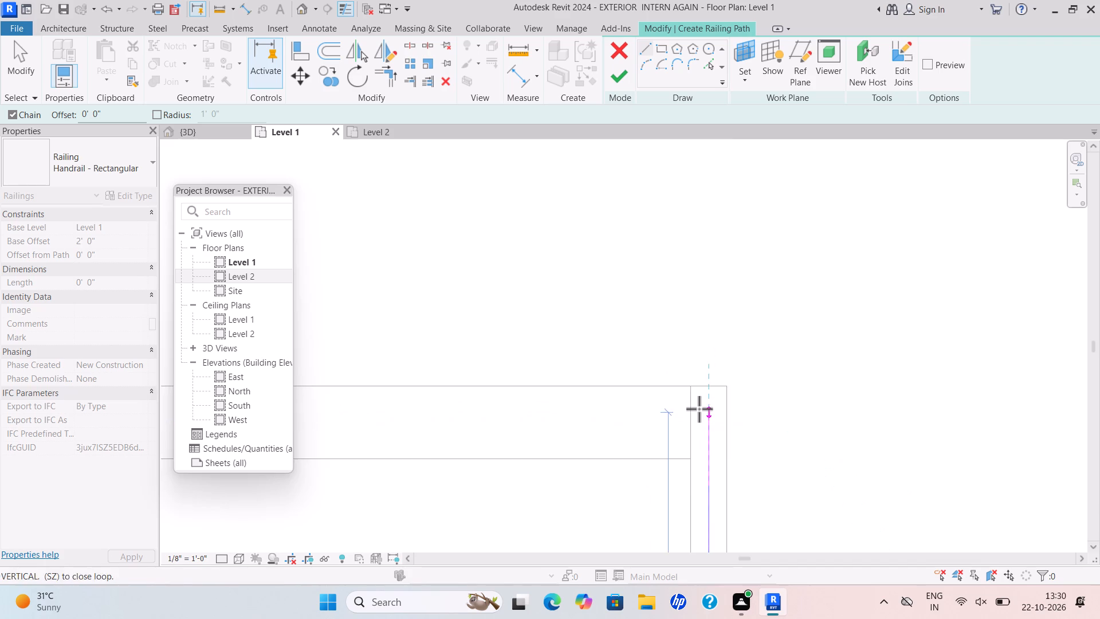
{"action": "scroll", "coordinate": [699, 409], "scroll_direction": "up", "scroll_amount": 11}
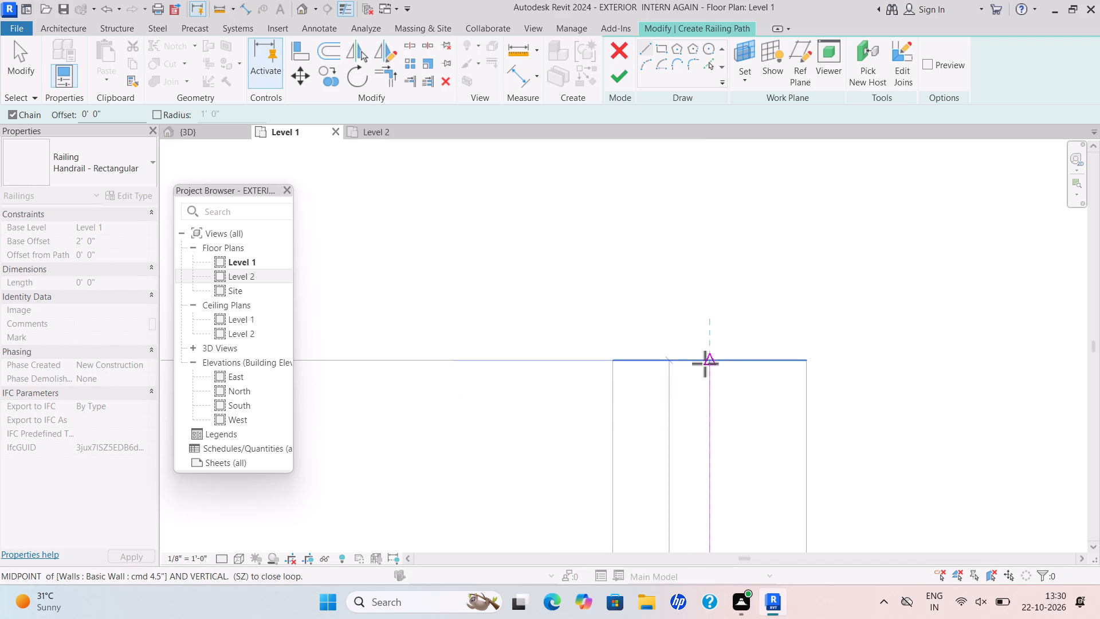
{"action": "left_click", "coordinate": [710, 360]}
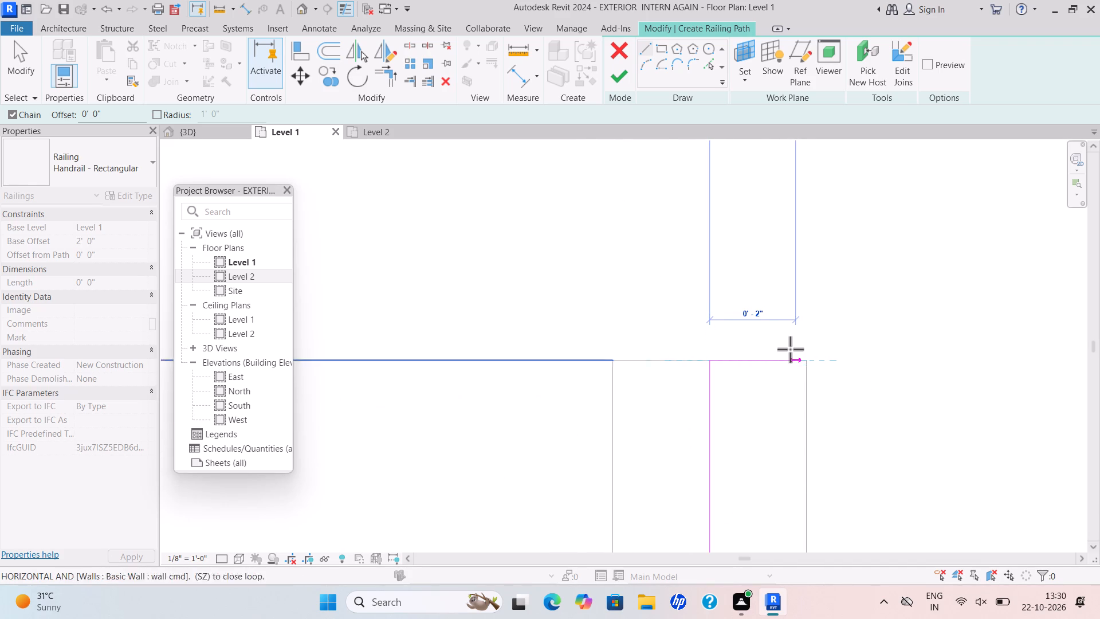
{"action": "key", "text": "Escape"}
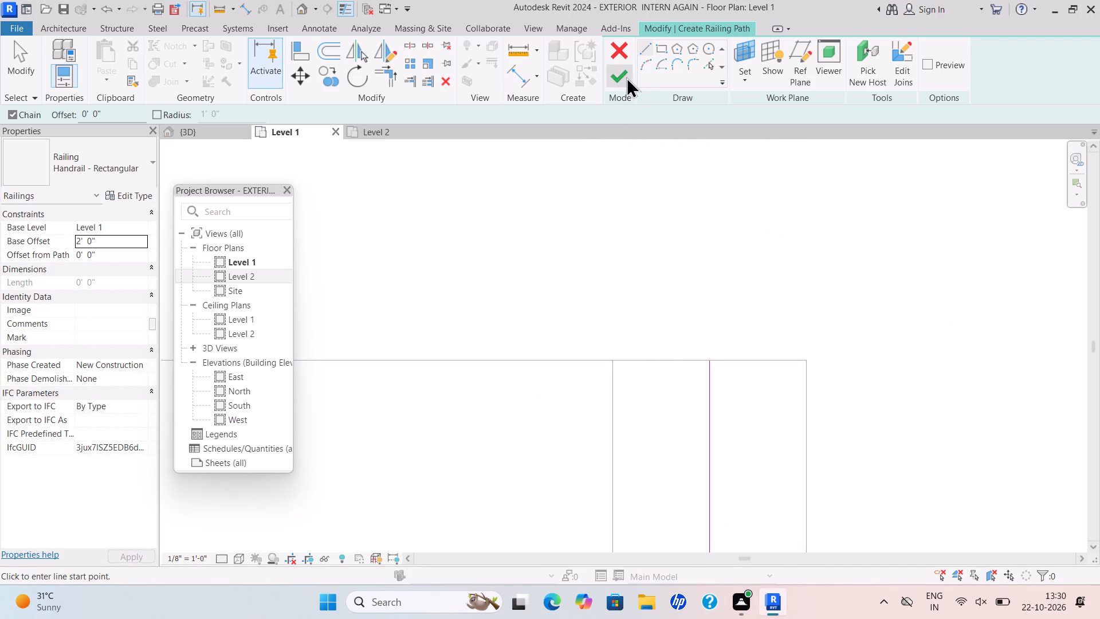
{"action": "left_click_drag", "start_coordinate": [628, 77], "coordinate": [634, 77]}
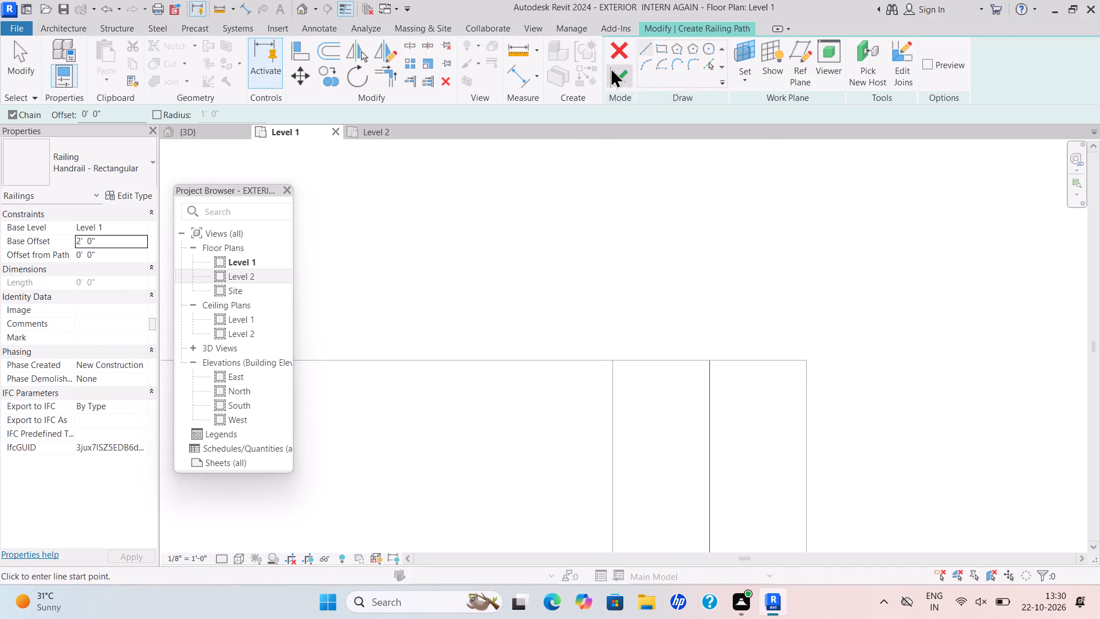
{"action": "left_click", "coordinate": [615, 73]}
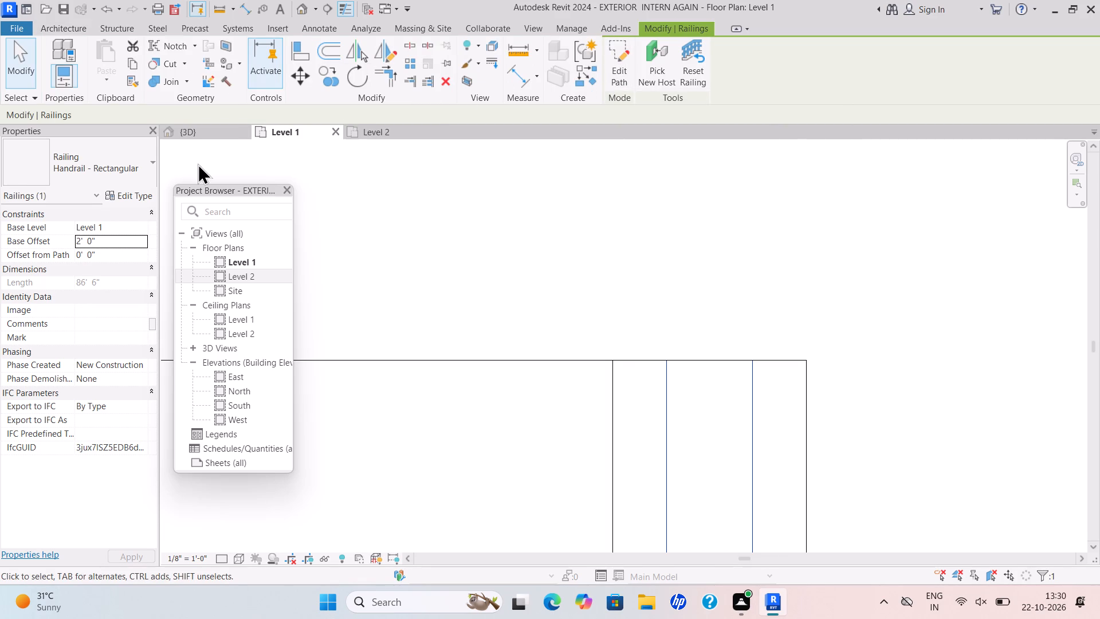
Examine the finished terrace railing and the surrounding house model from several angles in the 3D view.
{"action": "left_click", "coordinate": [198, 134]}
{"action": "scroll", "coordinate": [431, 267], "scroll_direction": "down", "scroll_amount": 2}
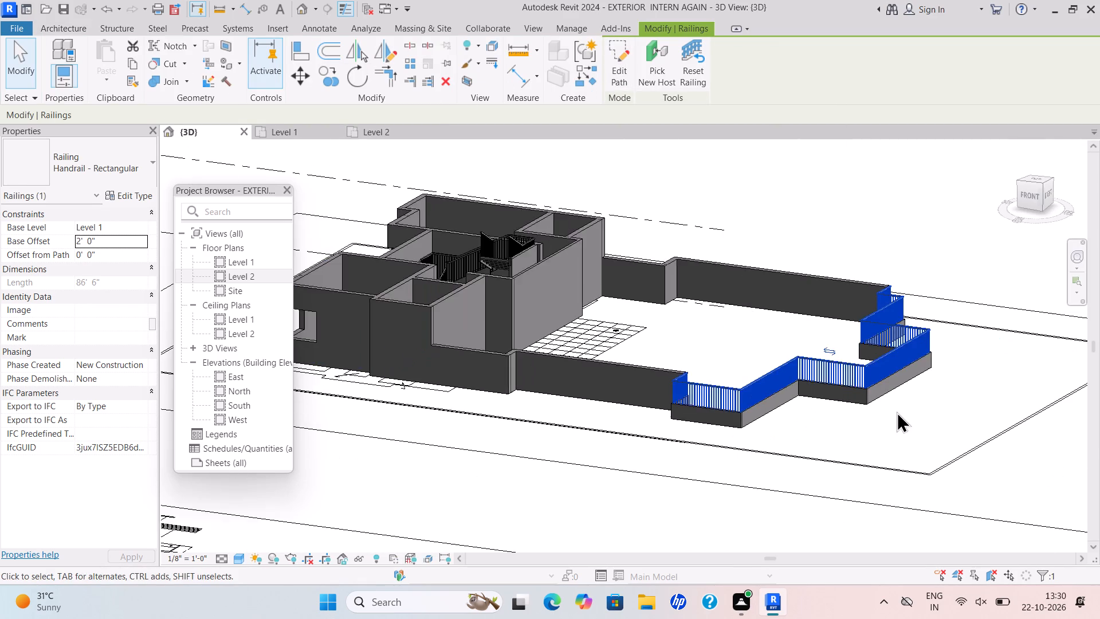
{"action": "scroll", "coordinate": [897, 412], "scroll_direction": "up", "scroll_amount": 3}
{"action": "key", "text": "Escape"}
{"action": "scroll", "coordinate": [743, 409], "scroll_direction": "up", "scroll_amount": 3}
{"action": "scroll", "coordinate": [713, 381], "scroll_direction": "down", "scroll_amount": 10}
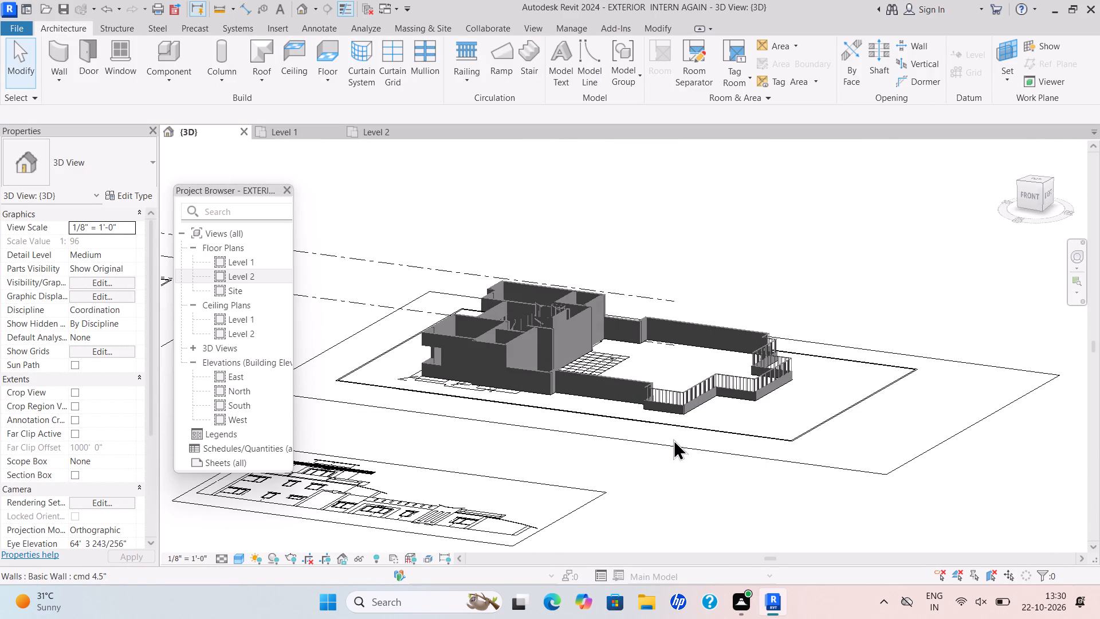
{"action": "middle_click_drag", "start_coordinate": [670, 453], "coordinate": [769, 437], "text": "shift"}
{"action": "scroll", "coordinate": [670, 453], "scroll_direction": "down", "scroll_amount": 1, "text": "shift"}
{"action": "scroll", "coordinate": [704, 405], "scroll_direction": "down", "scroll_amount": 2}
{"action": "middle_click_drag", "start_coordinate": [704, 416], "coordinate": [719, 558]}
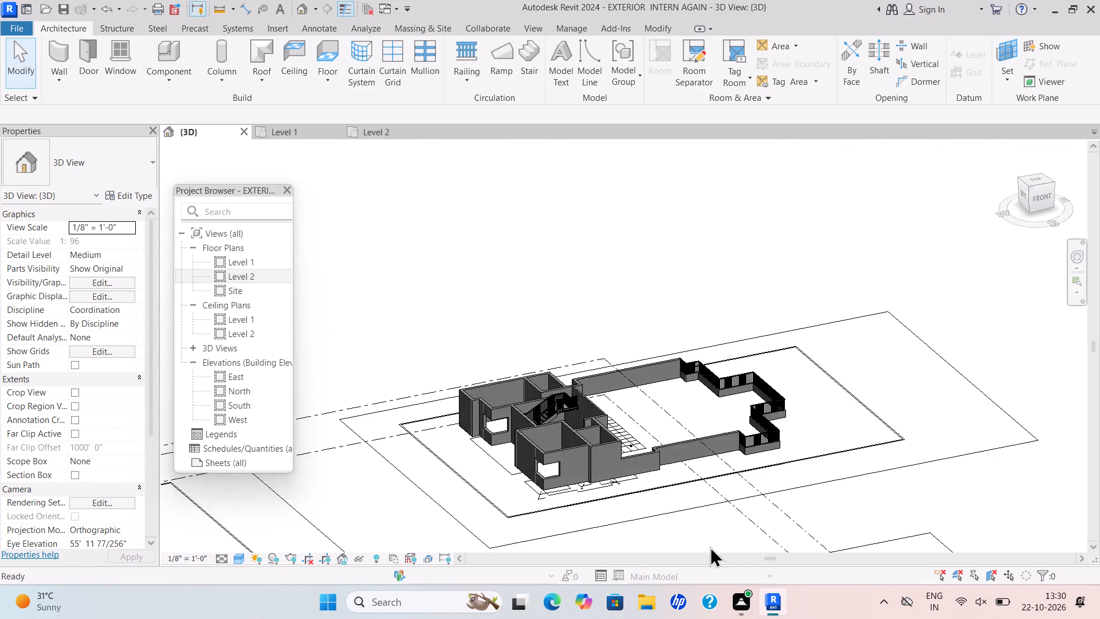
{"action": "scroll", "coordinate": [565, 494], "scroll_direction": "down", "scroll_amount": 2}
{"action": "middle_click_drag", "start_coordinate": [563, 503], "coordinate": [563, 559]}
{"action": "scroll", "coordinate": [564, 558], "scroll_direction": "down", "scroll_amount": 1, "text": "shift"}
{"action": "middle_click", "coordinate": [553, 537], "text": "shift"}
{"action": "scroll", "coordinate": [553, 537], "scroll_direction": "down", "scroll_amount": 1, "text": "shift"}
{"action": "scroll", "coordinate": [665, 358], "scroll_direction": "down", "scroll_amount": 2}
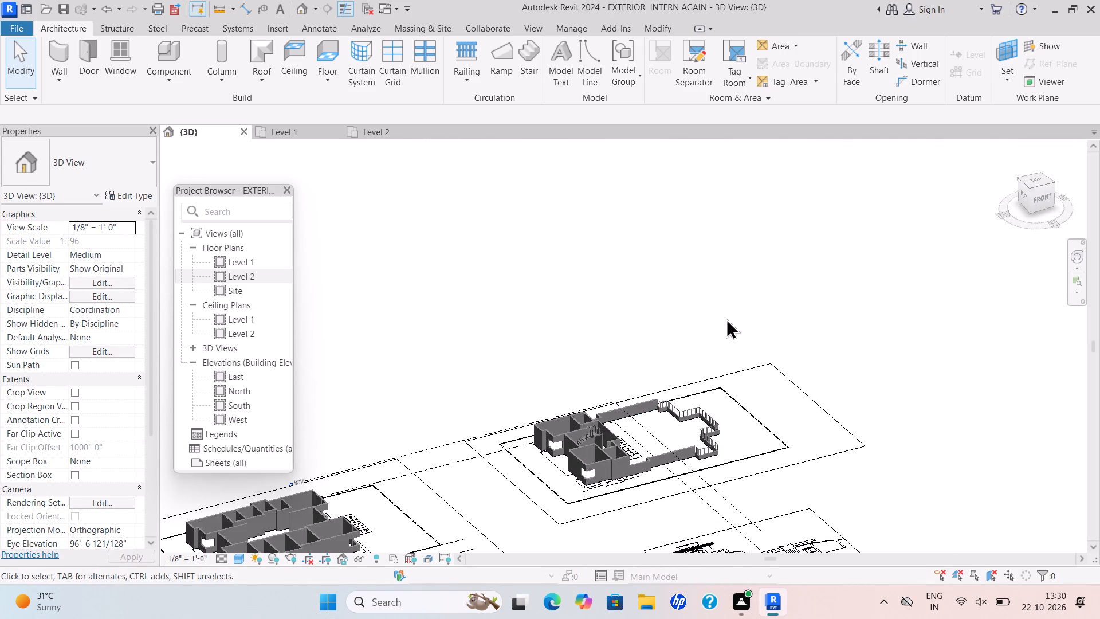
{"action": "scroll", "coordinate": [734, 429], "scroll_direction": "down", "scroll_amount": 1}
{"action": "middle_click_drag", "start_coordinate": [732, 433], "coordinate": [717, 515]}
{"action": "middle_click_drag", "start_coordinate": [622, 427], "coordinate": [721, 313]}
{"action": "scroll", "coordinate": [661, 361], "scroll_direction": "down", "scroll_amount": 2}
{"action": "scroll", "coordinate": [740, 323], "scroll_direction": "up", "scroll_amount": 5}
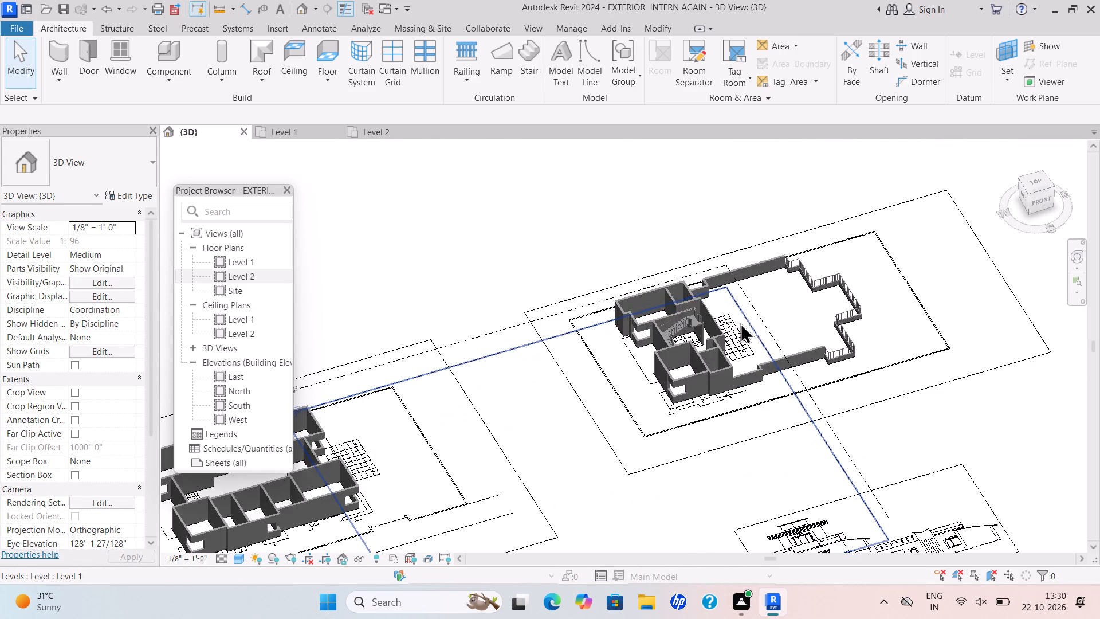
Start an architectural wall on the Level 1 plan using the Curtain Wall Storefront type.
{"action": "left_click", "coordinate": [284, 131]}
{"action": "scroll", "coordinate": [490, 197], "scroll_direction": "down", "scroll_amount": 17}
{"action": "middle_click_drag", "start_coordinate": [528, 239], "coordinate": [643, 254]}
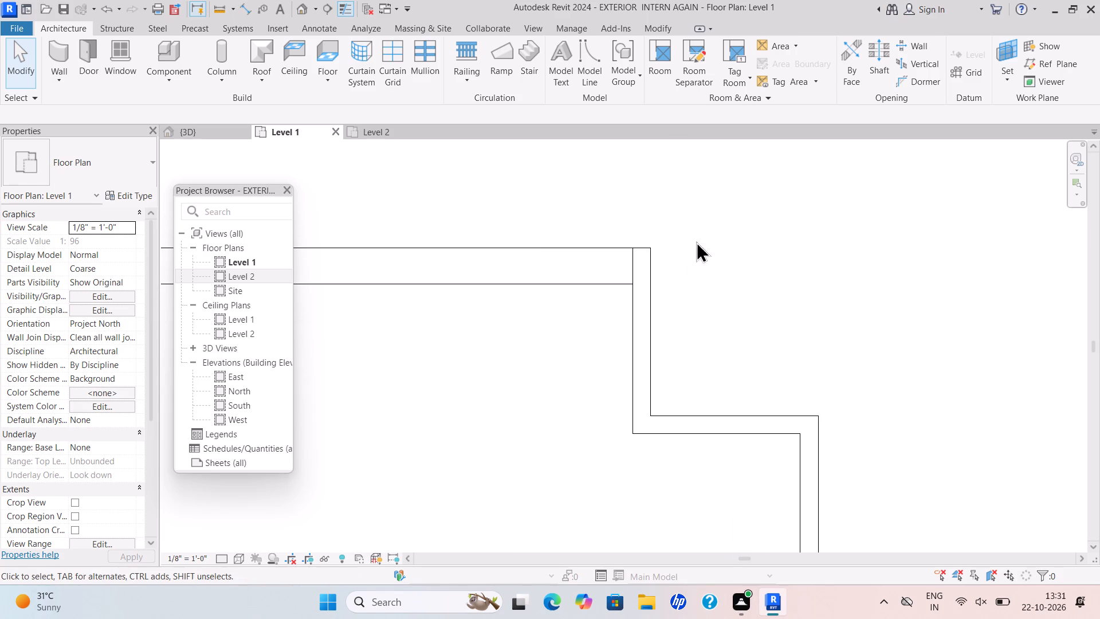
{"action": "left_click", "coordinate": [55, 81]}
{"action": "left_click", "coordinate": [104, 103]}
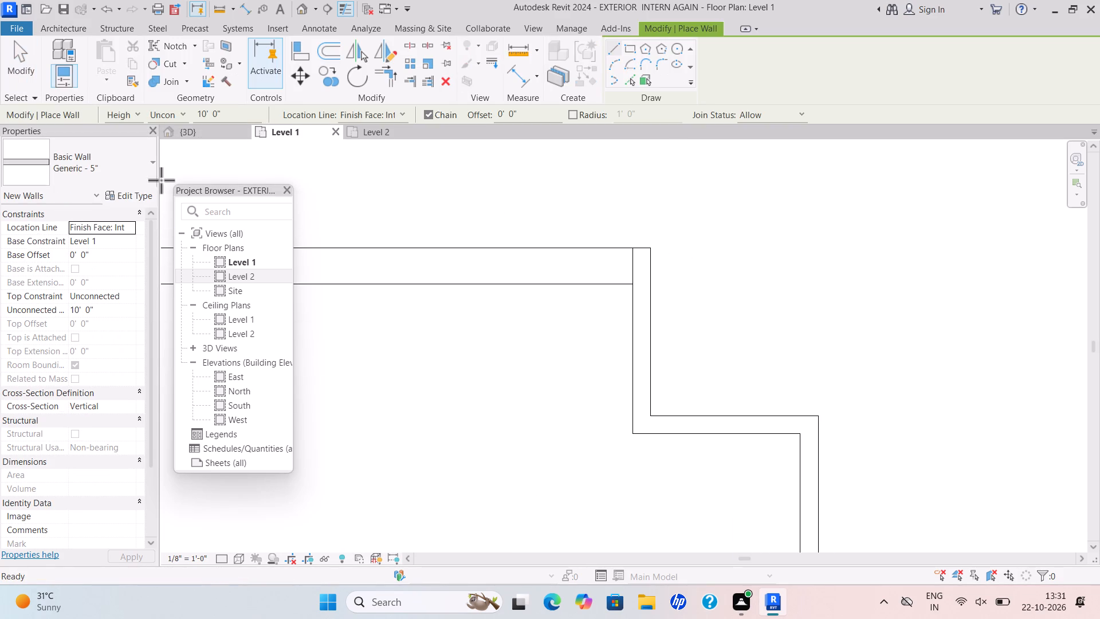
{"action": "left_click", "coordinate": [146, 162]}
{"action": "scroll", "coordinate": [127, 285], "scroll_direction": "up", "scroll_amount": 11}
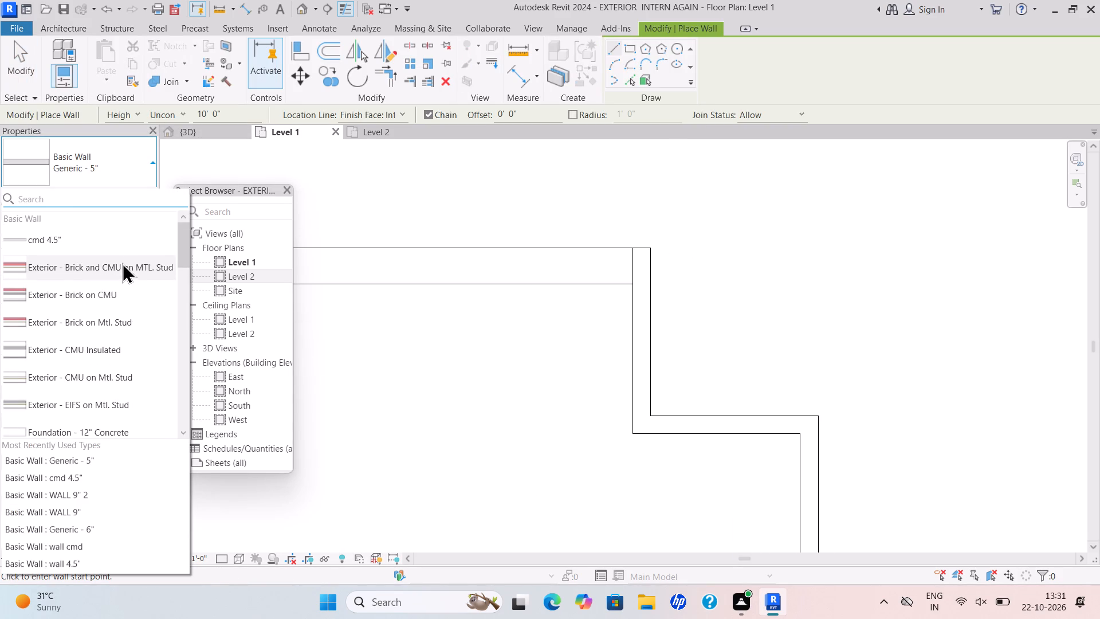
{"action": "scroll", "coordinate": [122, 263], "scroll_direction": "up", "scroll_amount": 2}
{"action": "scroll", "coordinate": [121, 256], "scroll_direction": "down", "scroll_amount": 12}
{"action": "left_click", "coordinate": [63, 26]}
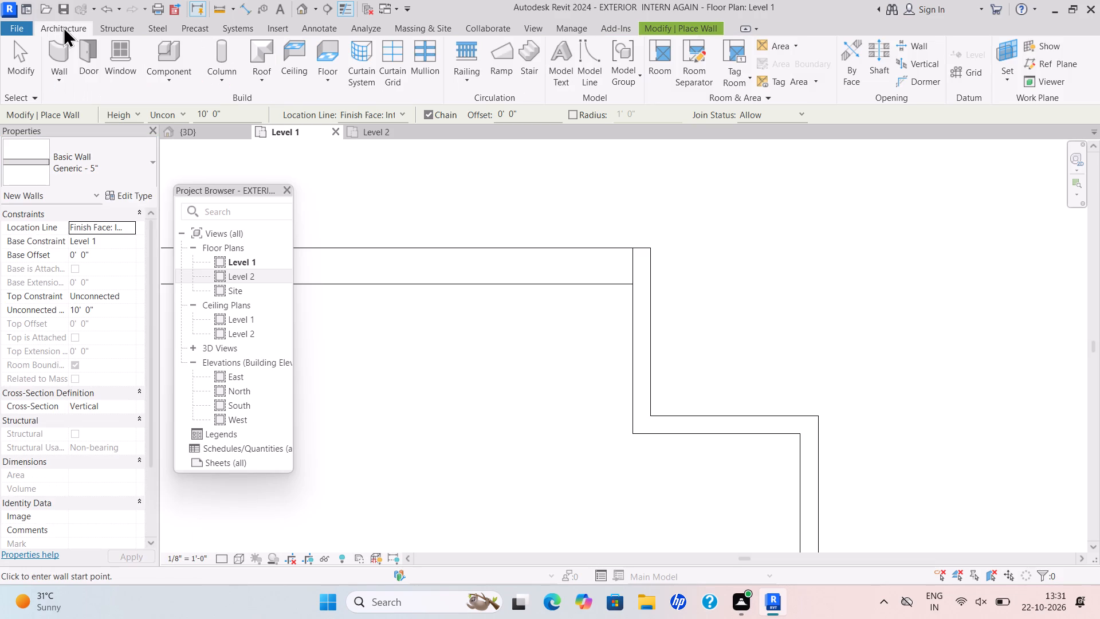
{"action": "left_click", "coordinate": [62, 76]}
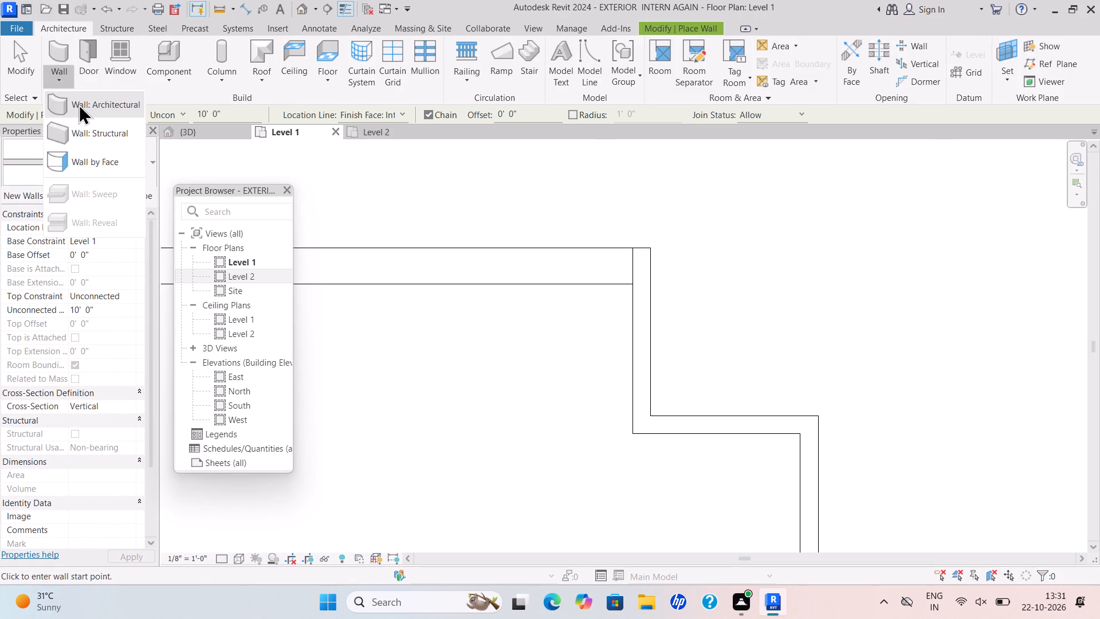
{"action": "left_click", "coordinate": [78, 104]}
{"action": "scroll", "coordinate": [139, 192], "scroll_direction": "up", "scroll_amount": 3}
{"action": "left_click", "coordinate": [151, 163]}
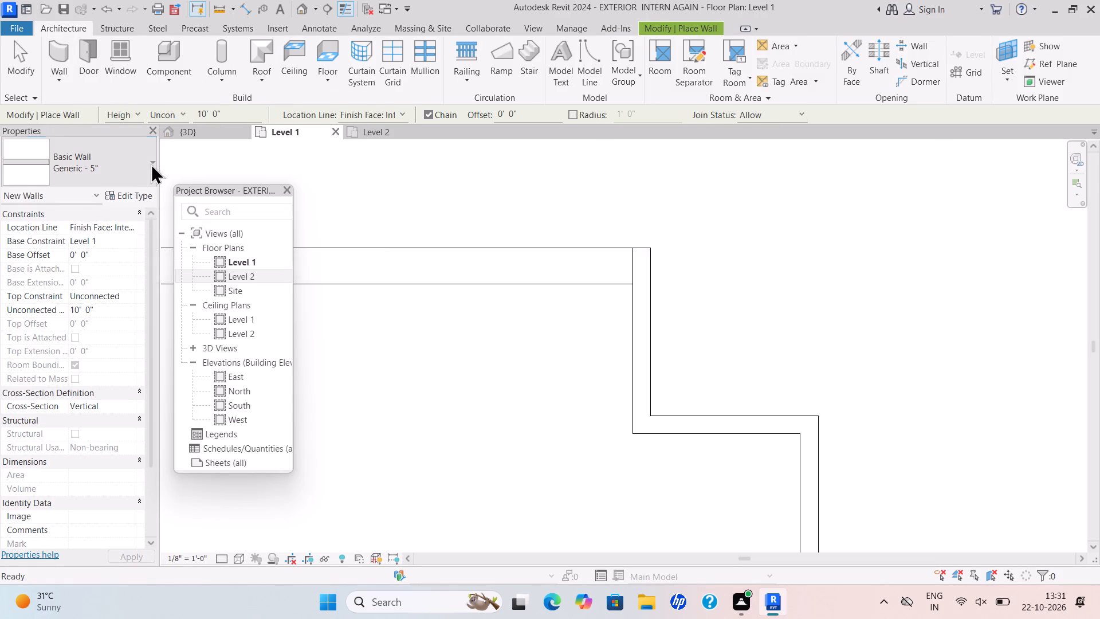
{"action": "scroll", "coordinate": [100, 332], "scroll_direction": "up", "scroll_amount": 13}
{"action": "scroll", "coordinate": [97, 331], "scroll_direction": "down", "scroll_amount": 9}
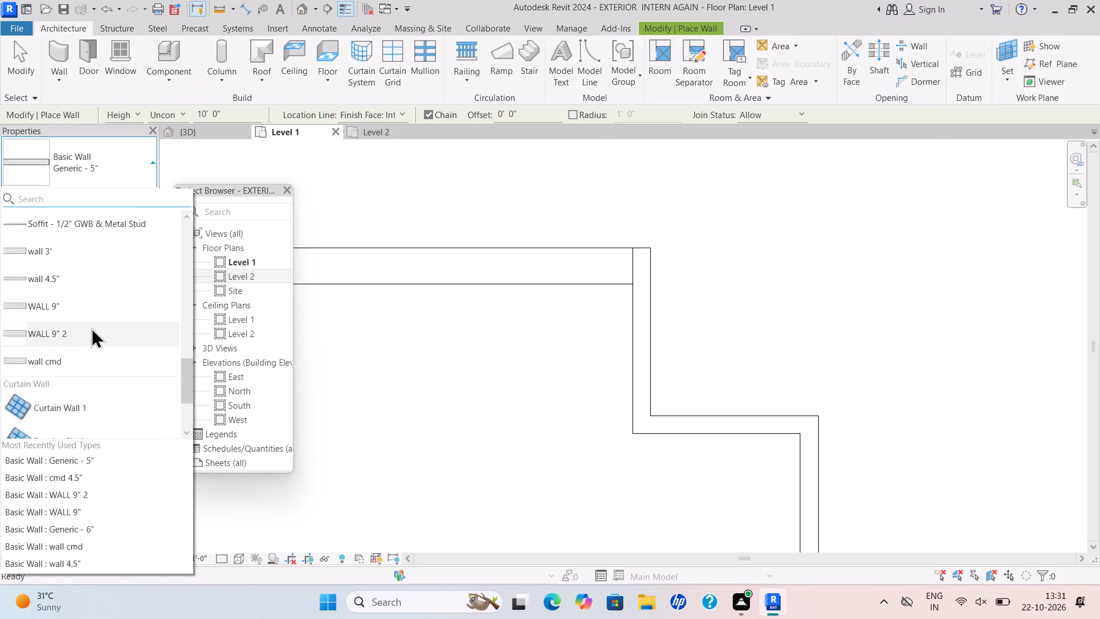
{"action": "scroll", "coordinate": [91, 327], "scroll_direction": "down", "scroll_amount": 6}
{"action": "left_click", "coordinate": [77, 290]}
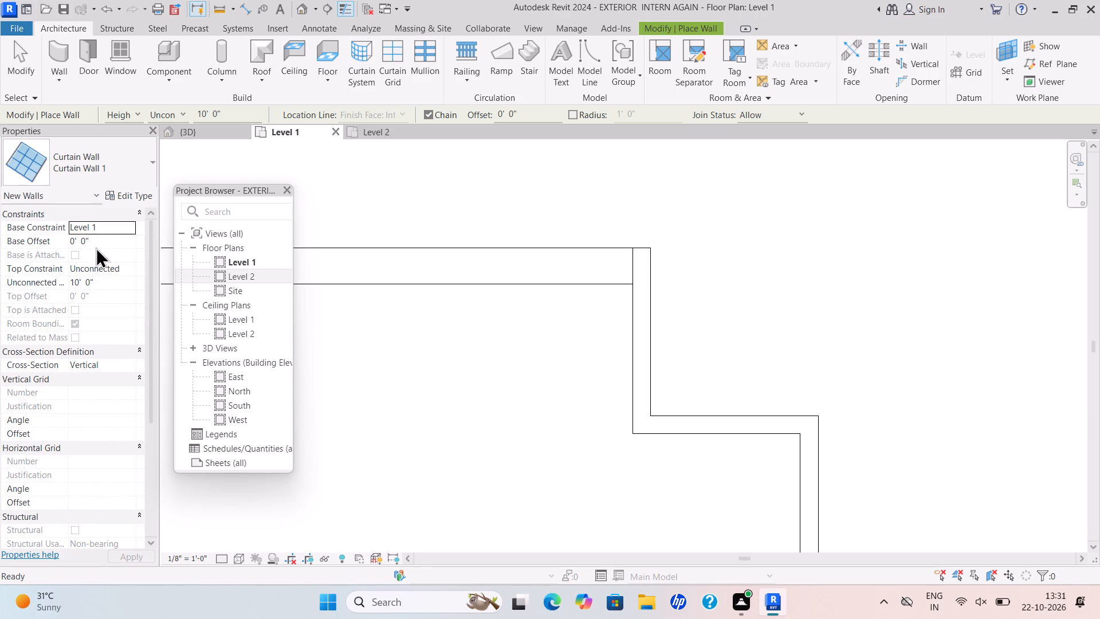
{"action": "left_click", "coordinate": [148, 157]}
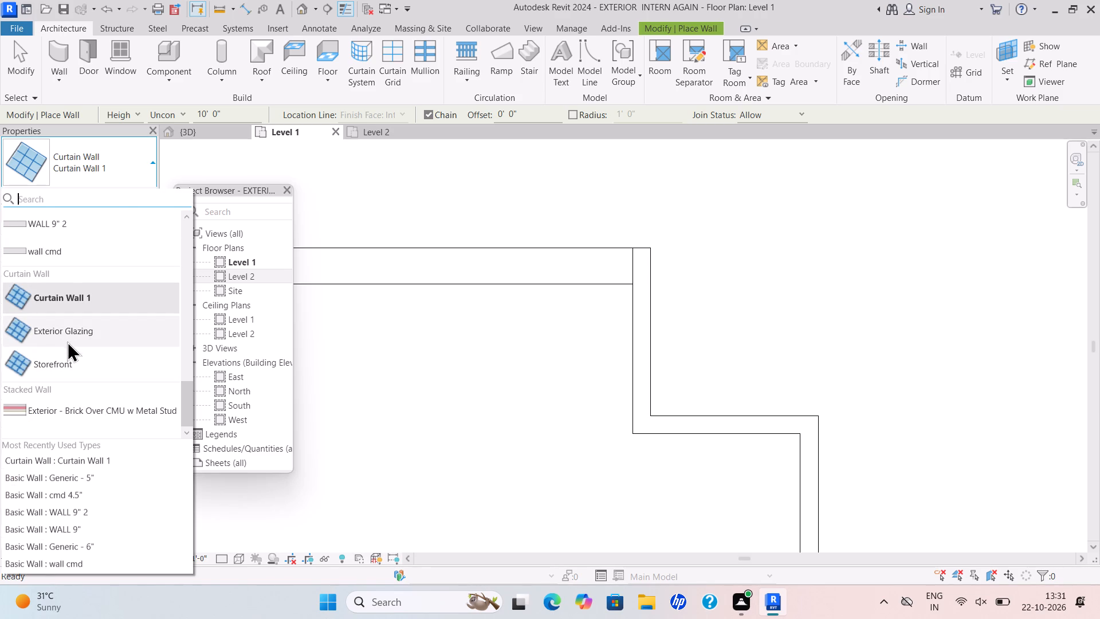
{"action": "left_click", "coordinate": [68, 363]}
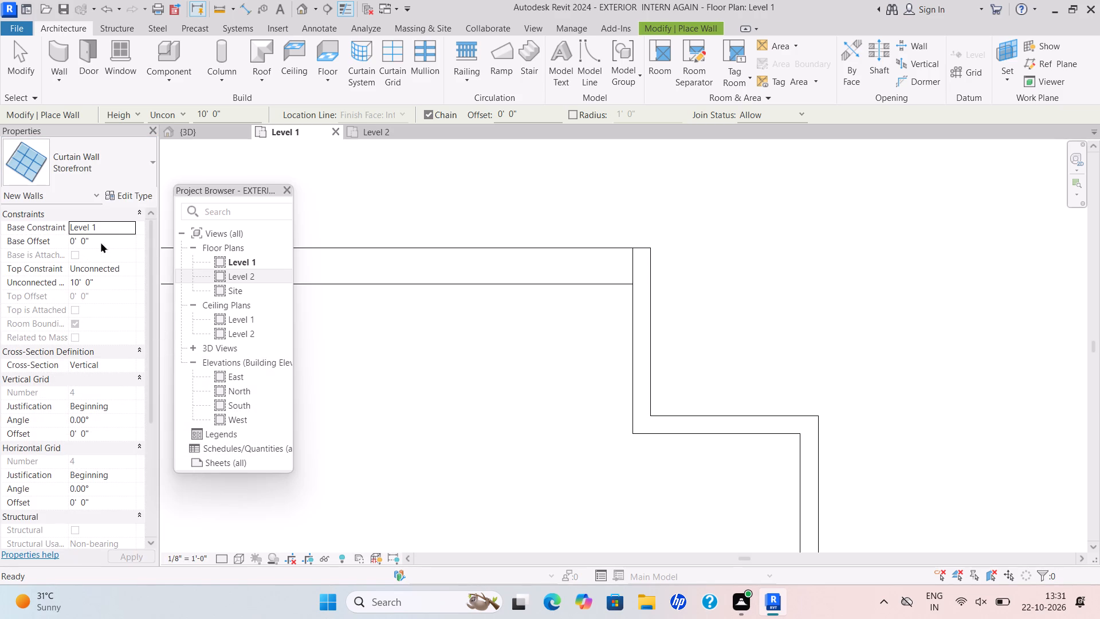
Set the new curtain wall's base offset to 3' and its unconnected height to 4'.
{"action": "left_click_drag", "start_coordinate": [99, 242], "coordinate": [76, 254]}
{"action": "key", "text": "BackSpace"}
{"action": "type", "text": "3'"}
{"action": "key", "text": "Return"}
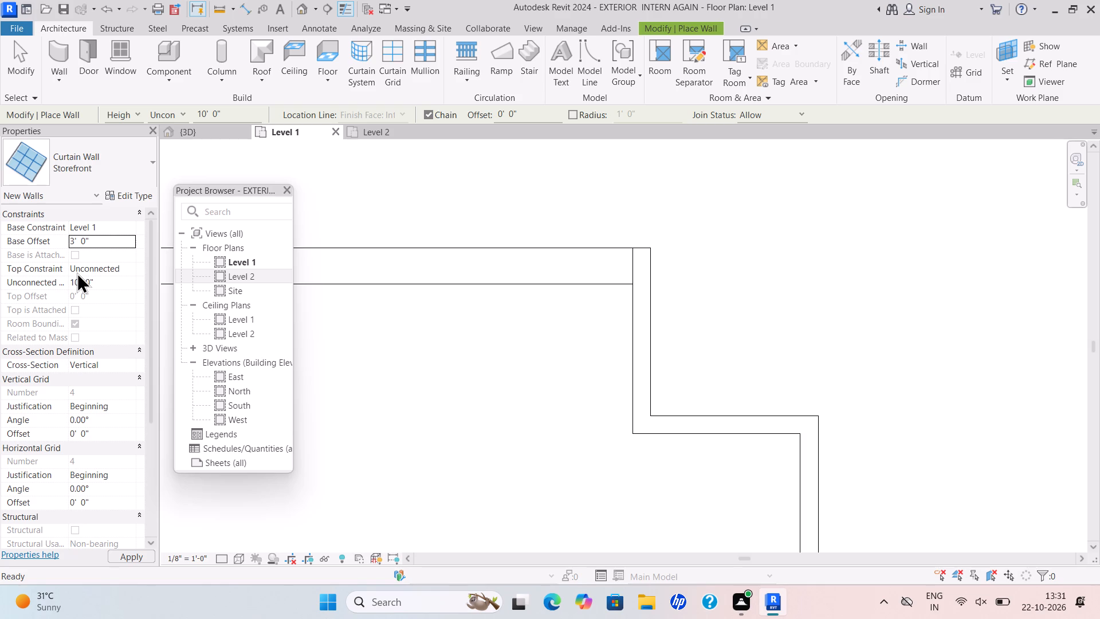
{"action": "left_click_drag", "start_coordinate": [96, 283], "coordinate": [84, 300]}
{"action": "key", "text": "BackSpace"}
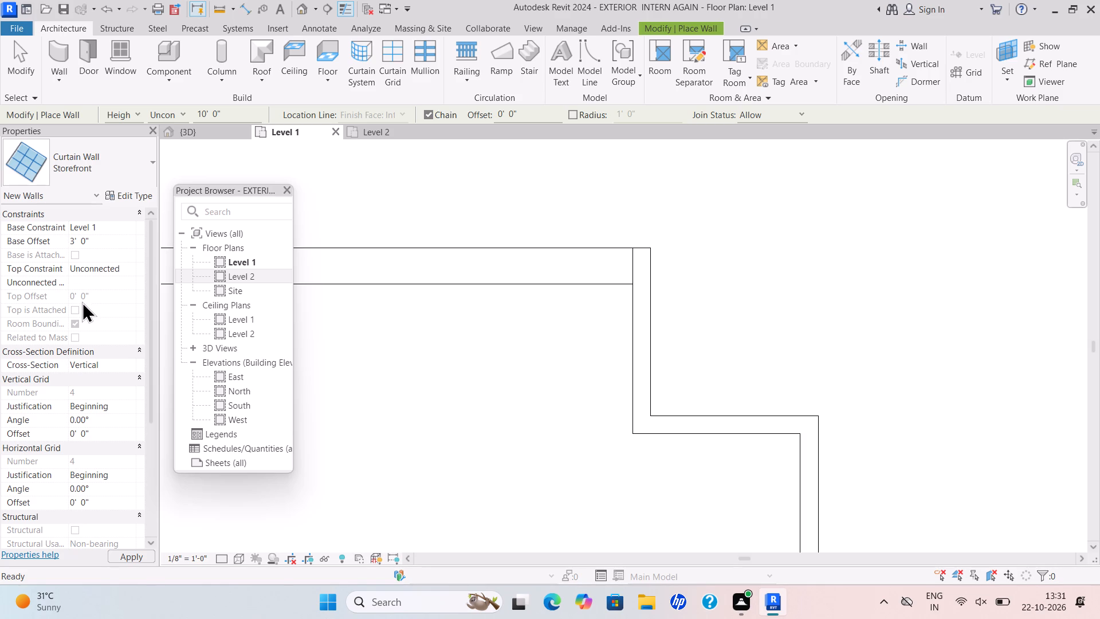
{"action": "type", "text": "4'"}
{"action": "key", "text": "Return"}
Locate the W4 window opening below the column in the 12'-0"X15'-0" bedroom on the ground floor plan.
{"action": "scroll", "coordinate": [345, 456], "scroll_direction": "down", "scroll_amount": 9}
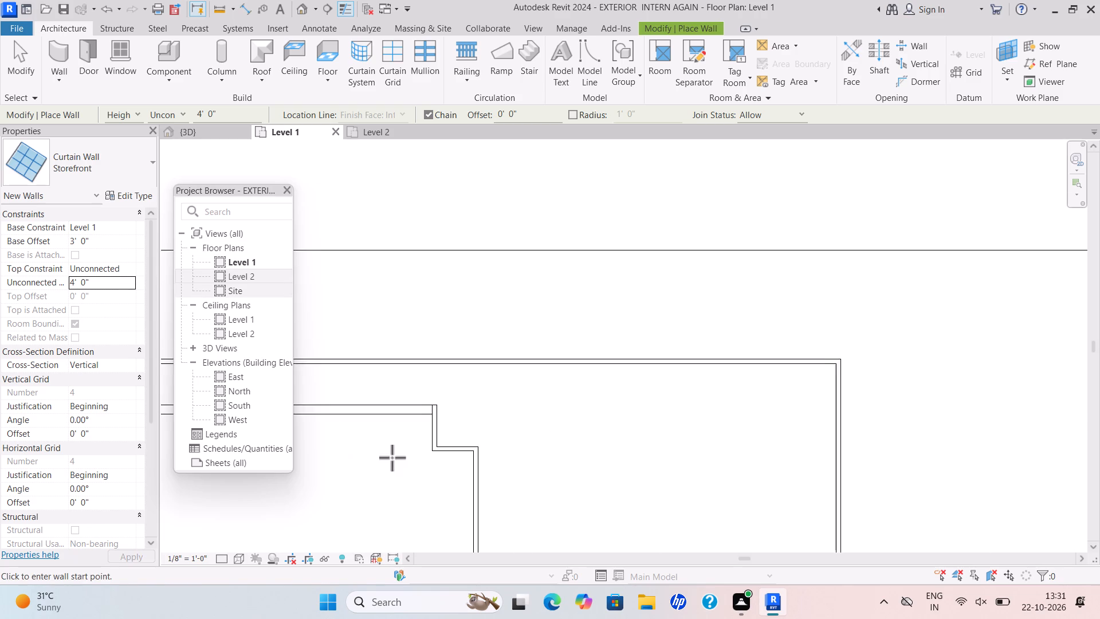
{"action": "scroll", "coordinate": [392, 457], "scroll_direction": "down", "scroll_amount": 5}
{"action": "middle_click_drag", "start_coordinate": [392, 457], "coordinate": [544, 395]}
{"action": "scroll", "coordinate": [513, 417], "scroll_direction": "down", "scroll_amount": 6}
{"action": "middle_click_drag", "start_coordinate": [500, 421], "coordinate": [608, 347]}
{"action": "middle_click_drag", "start_coordinate": [531, 427], "coordinate": [555, 412]}
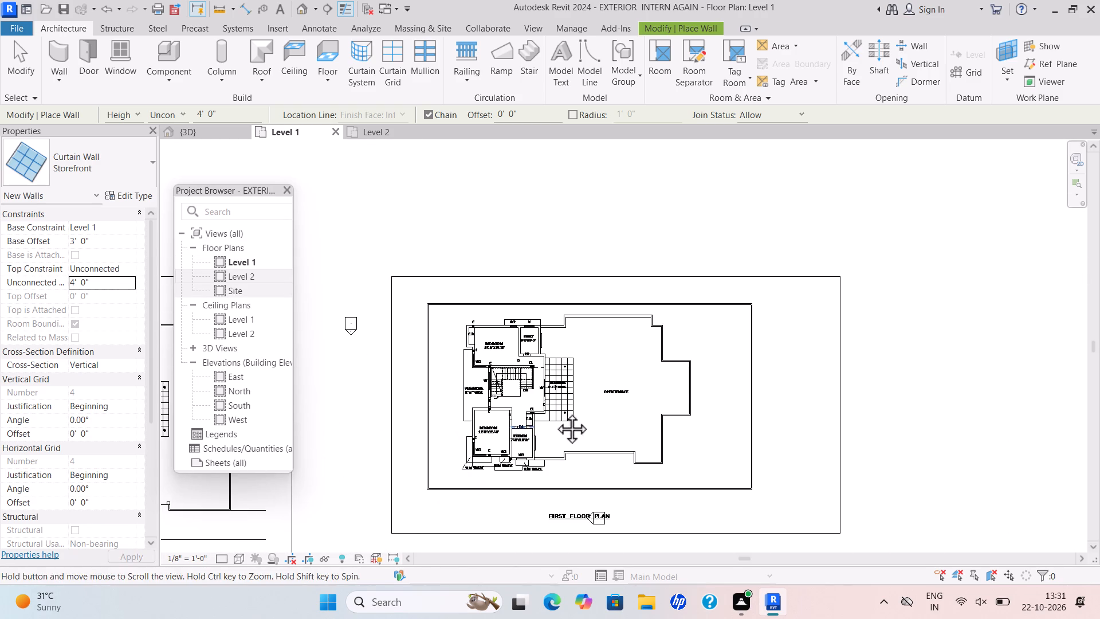
{"action": "middle_click_drag", "start_coordinate": [555, 412], "coordinate": [826, 331]}
{"action": "scroll", "coordinate": [488, 379], "scroll_direction": "down", "scroll_amount": 2}
{"action": "middle_click_drag", "start_coordinate": [488, 379], "coordinate": [637, 369]}
{"action": "scroll", "coordinate": [313, 389], "scroll_direction": "up", "scroll_amount": 4}
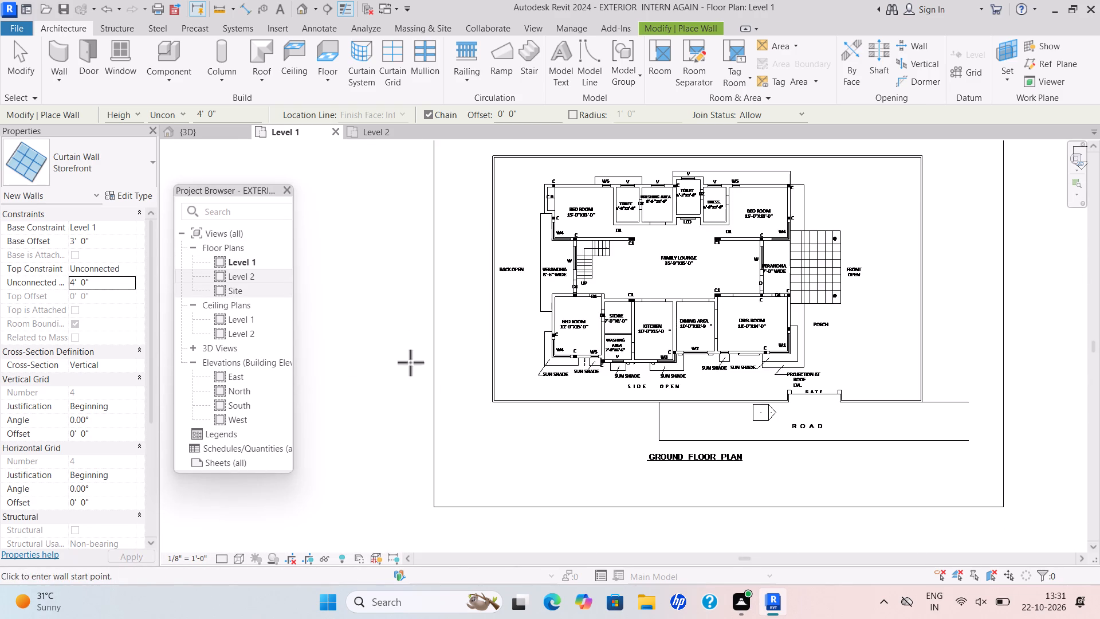
{"action": "scroll", "coordinate": [528, 328], "scroll_direction": "up", "scroll_amount": 5}
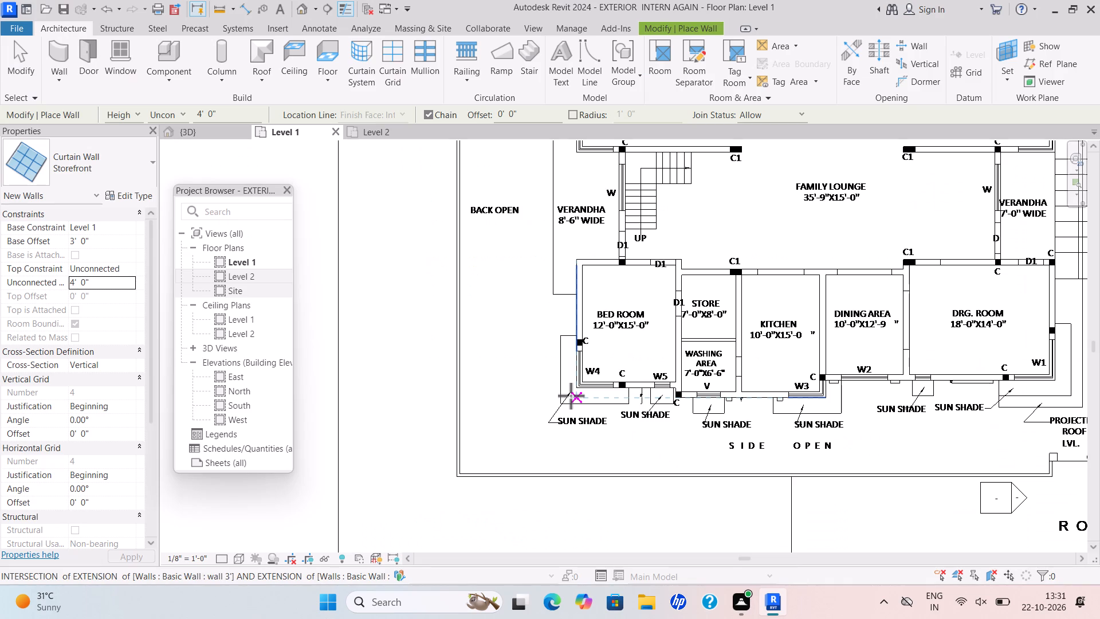
{"action": "scroll", "coordinate": [587, 351], "scroll_direction": "up", "scroll_amount": 12}
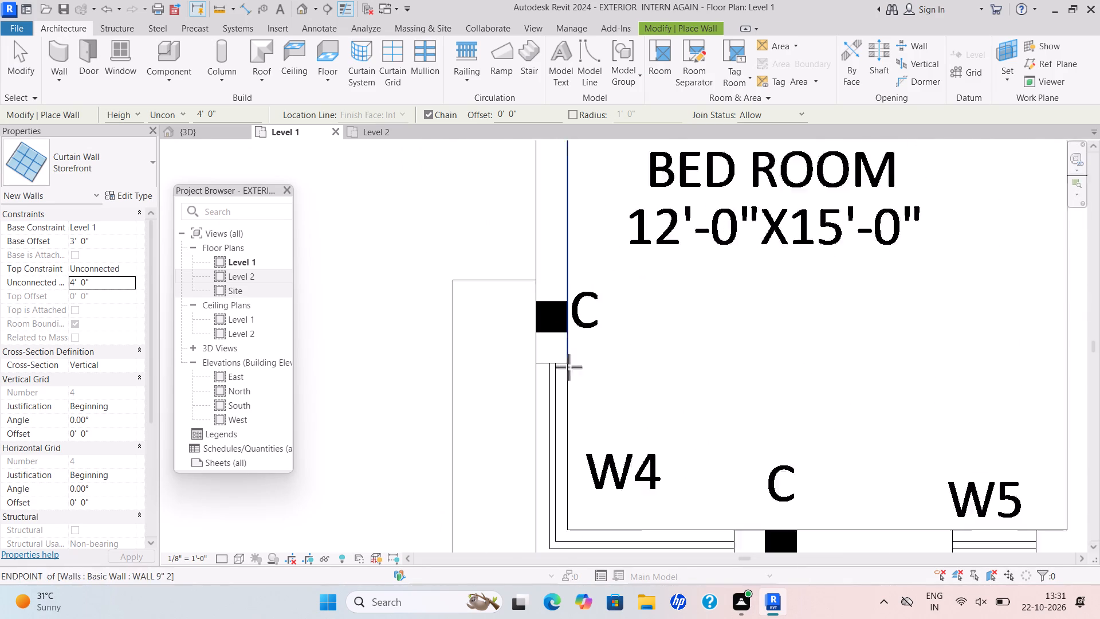
{"action": "scroll", "coordinate": [568, 367], "scroll_direction": "up", "scroll_amount": 13}
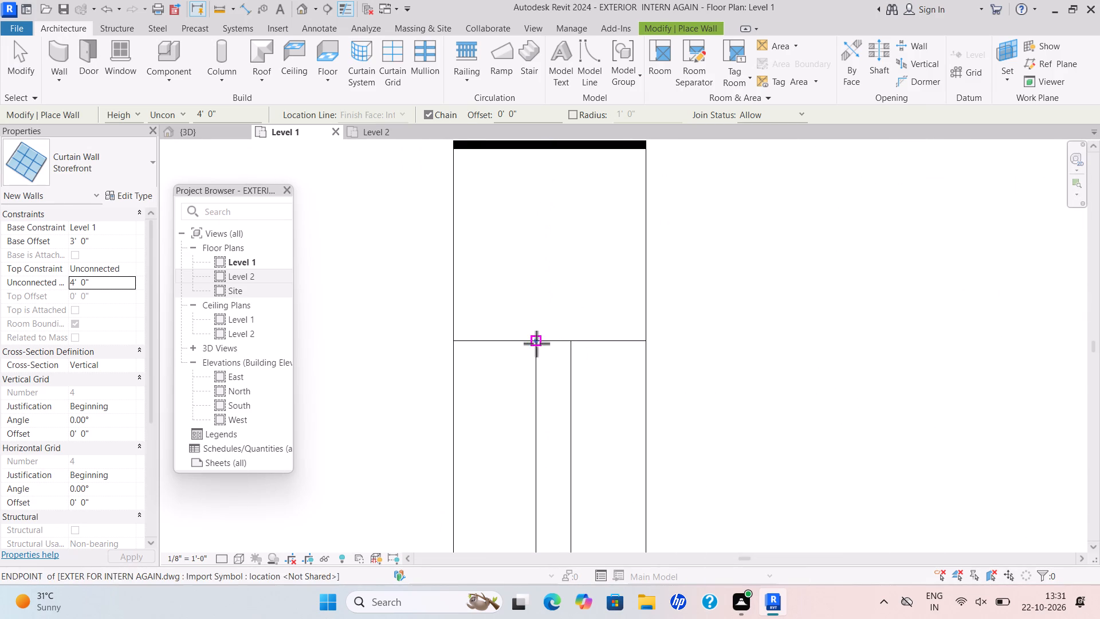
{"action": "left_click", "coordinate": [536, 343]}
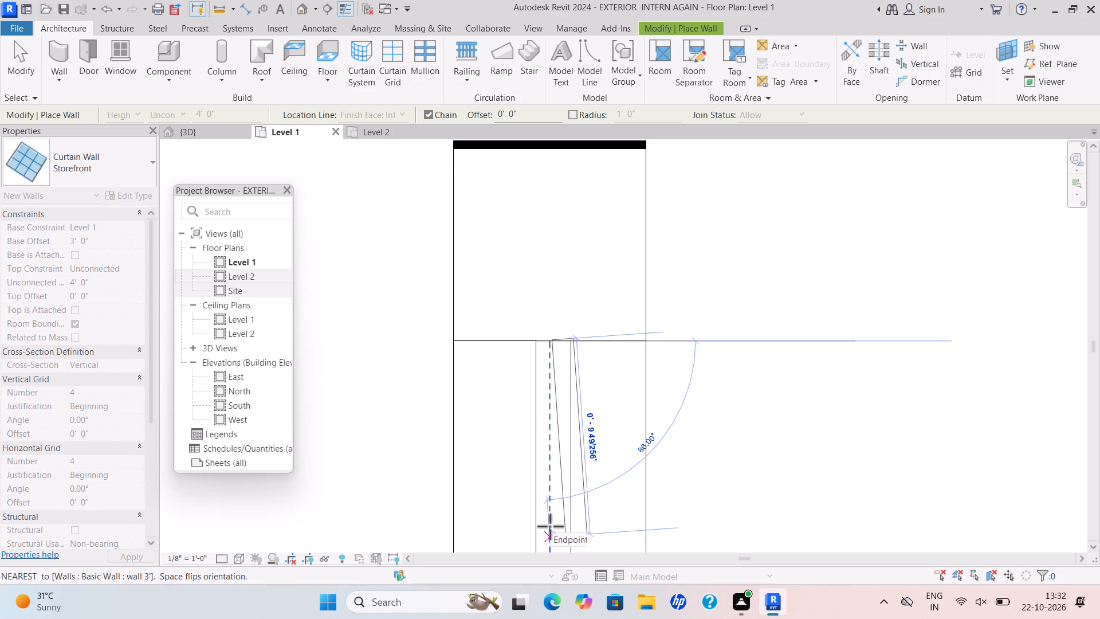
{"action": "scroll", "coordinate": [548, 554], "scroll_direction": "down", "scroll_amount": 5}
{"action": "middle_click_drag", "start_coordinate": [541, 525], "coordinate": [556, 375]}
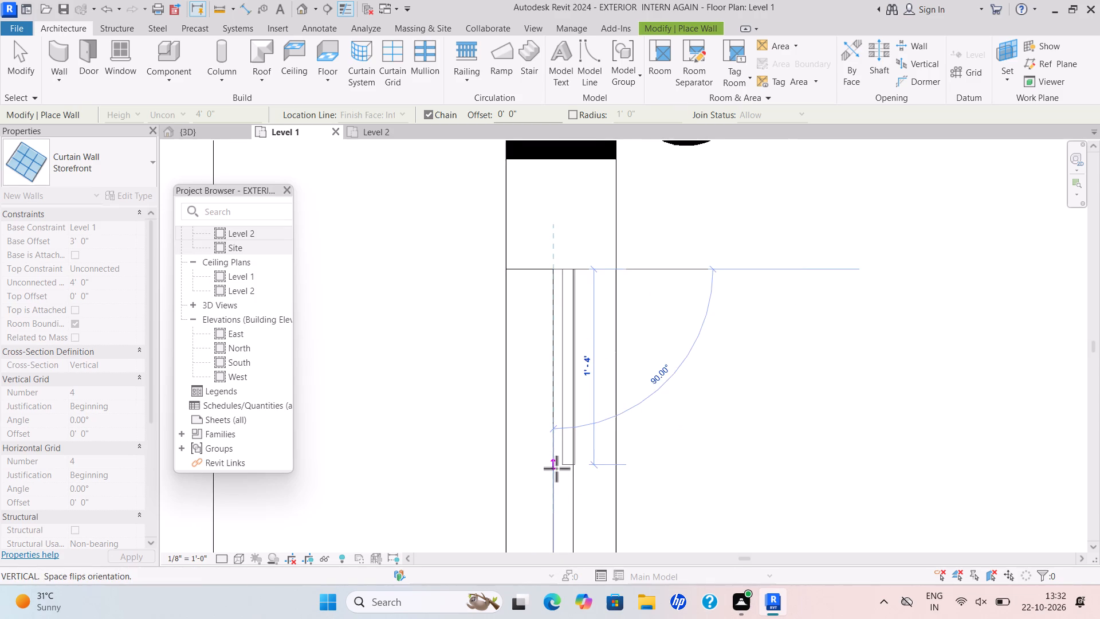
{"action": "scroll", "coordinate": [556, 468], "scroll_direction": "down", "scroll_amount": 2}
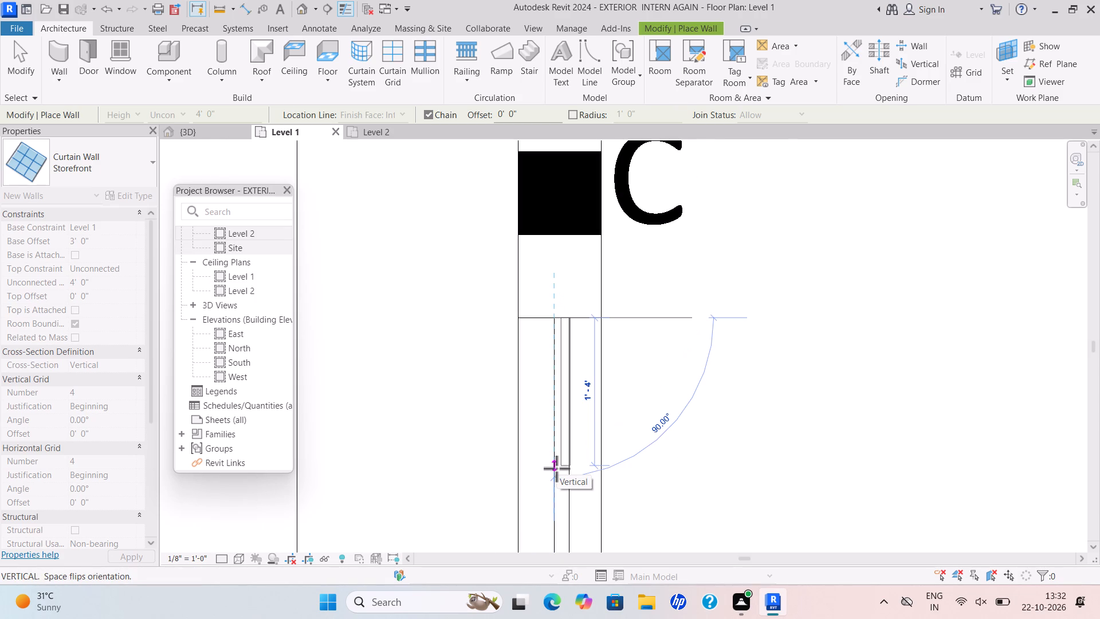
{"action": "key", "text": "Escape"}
Draw the Storefront curtain wall along the vertical W4 opening, from below the column down to the bedroom's outer corner.
{"action": "scroll", "coordinate": [128, 222], "scroll_direction": "up", "scroll_amount": 6}
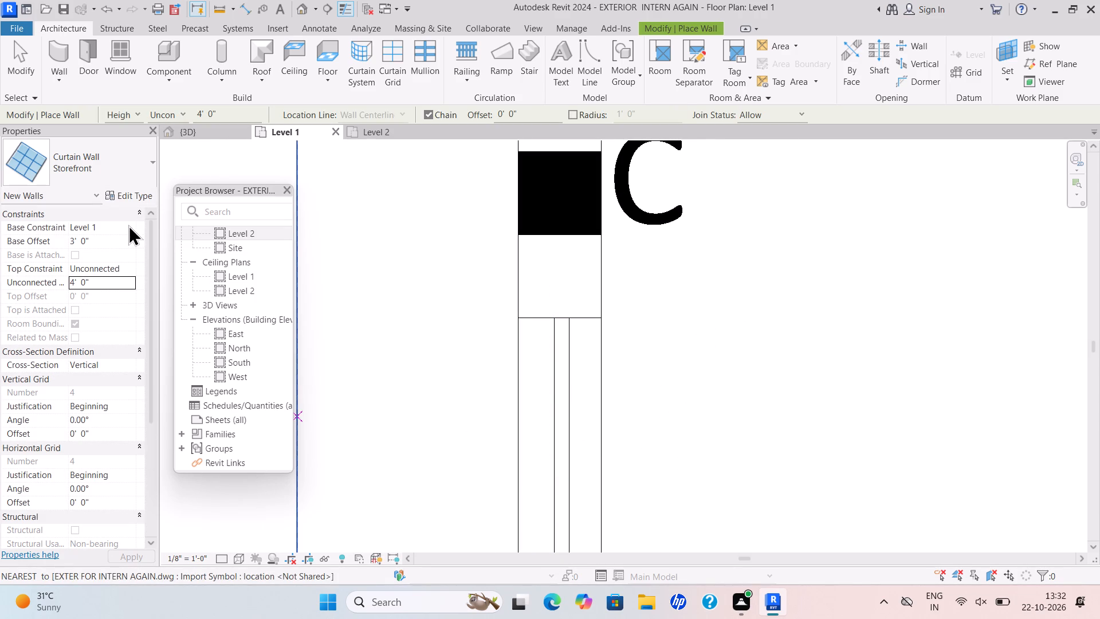
{"action": "scroll", "coordinate": [128, 225], "scroll_direction": "up", "scroll_amount": 7}
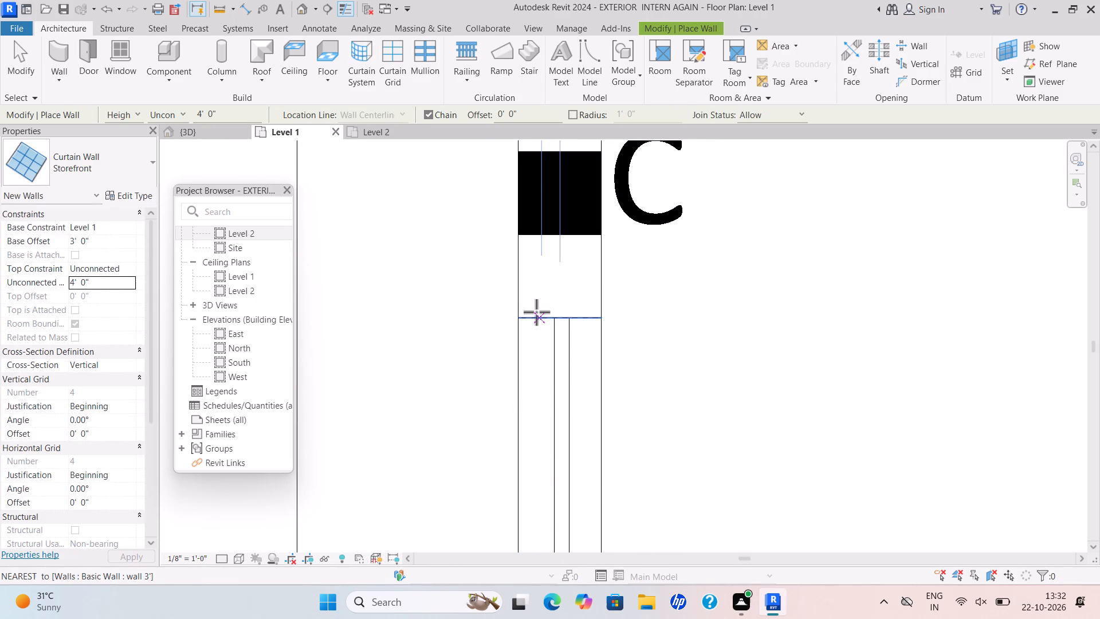
{"action": "scroll", "coordinate": [550, 322], "scroll_direction": "up", "scroll_amount": 6}
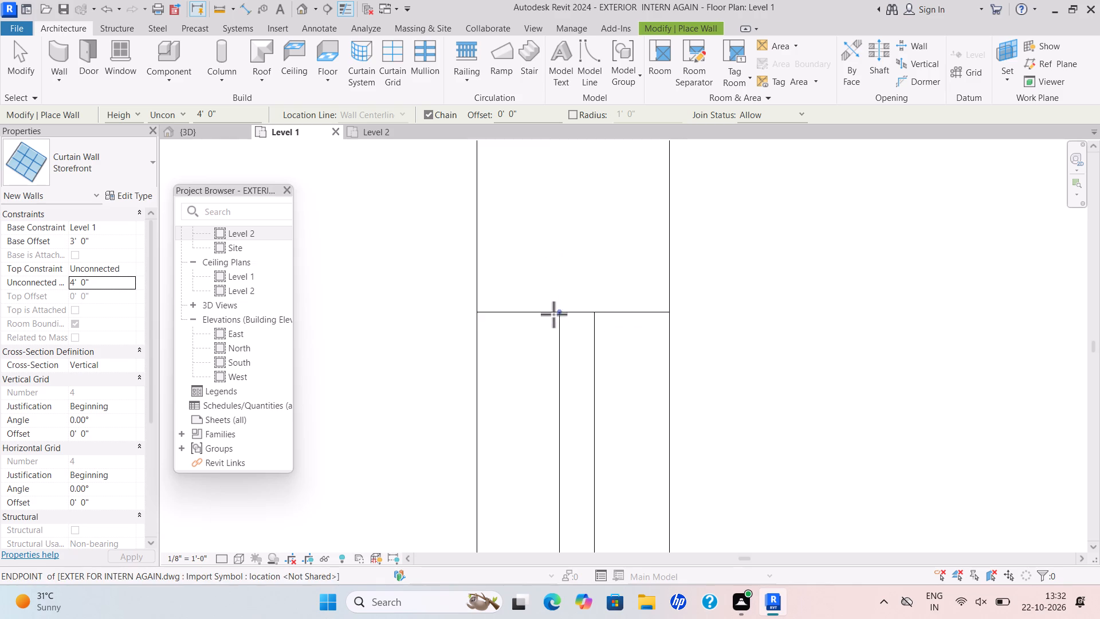
{"action": "scroll", "coordinate": [112, 271], "scroll_direction": "up", "scroll_amount": 6}
{"action": "scroll", "coordinate": [104, 274], "scroll_direction": "down", "scroll_amount": 13}
{"action": "scroll", "coordinate": [104, 274], "scroll_direction": "up", "scroll_amount": 8}
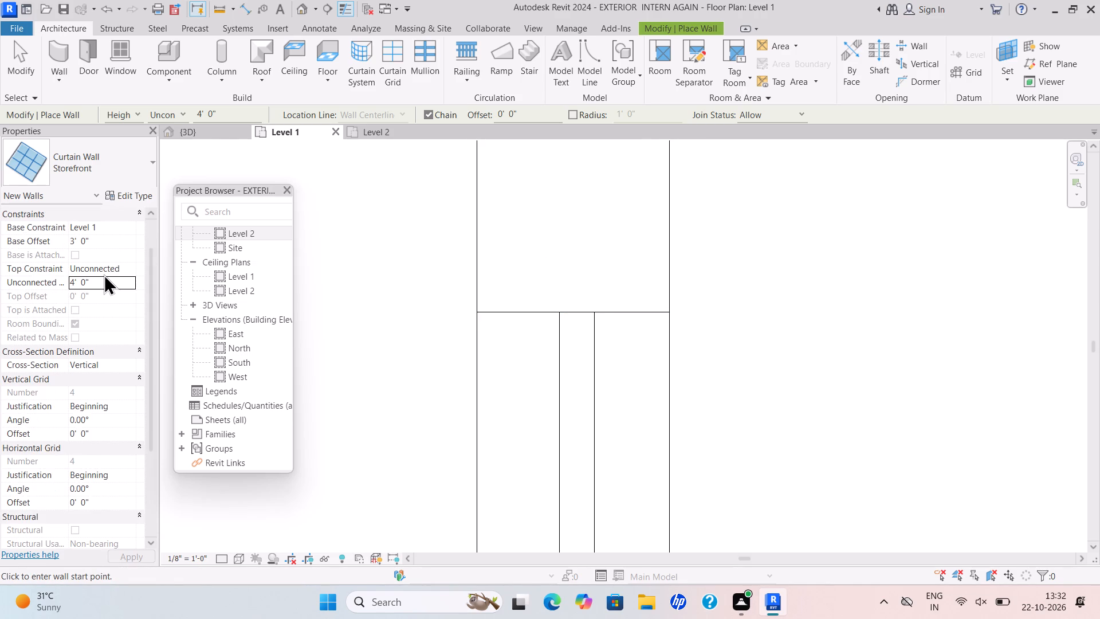
{"action": "scroll", "coordinate": [104, 274], "scroll_direction": "up", "scroll_amount": 7}
{"action": "left_click", "coordinate": [557, 313]}
{"action": "scroll", "coordinate": [562, 476], "scroll_direction": "down", "scroll_amount": 3}
{"action": "middle_click_drag", "start_coordinate": [562, 476], "coordinate": [548, 437]}
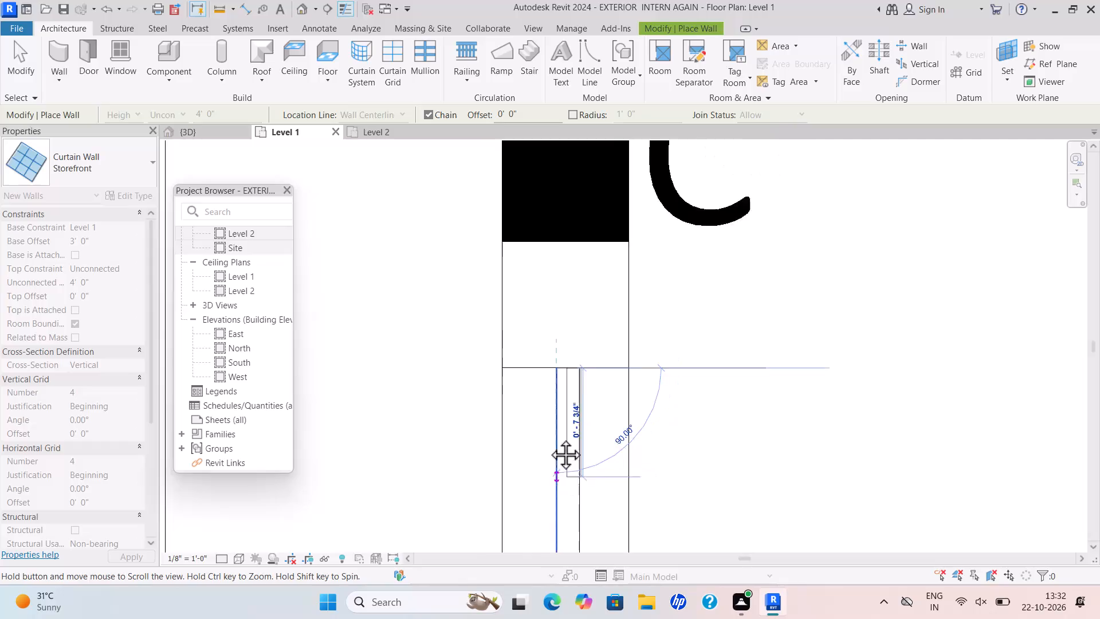
{"action": "middle_click_drag", "start_coordinate": [548, 437], "coordinate": [537, 260]}
{"action": "scroll", "coordinate": [542, 534], "scroll_direction": "down", "scroll_amount": 3}
{"action": "middle_click_drag", "start_coordinate": [539, 531], "coordinate": [553, 316]}
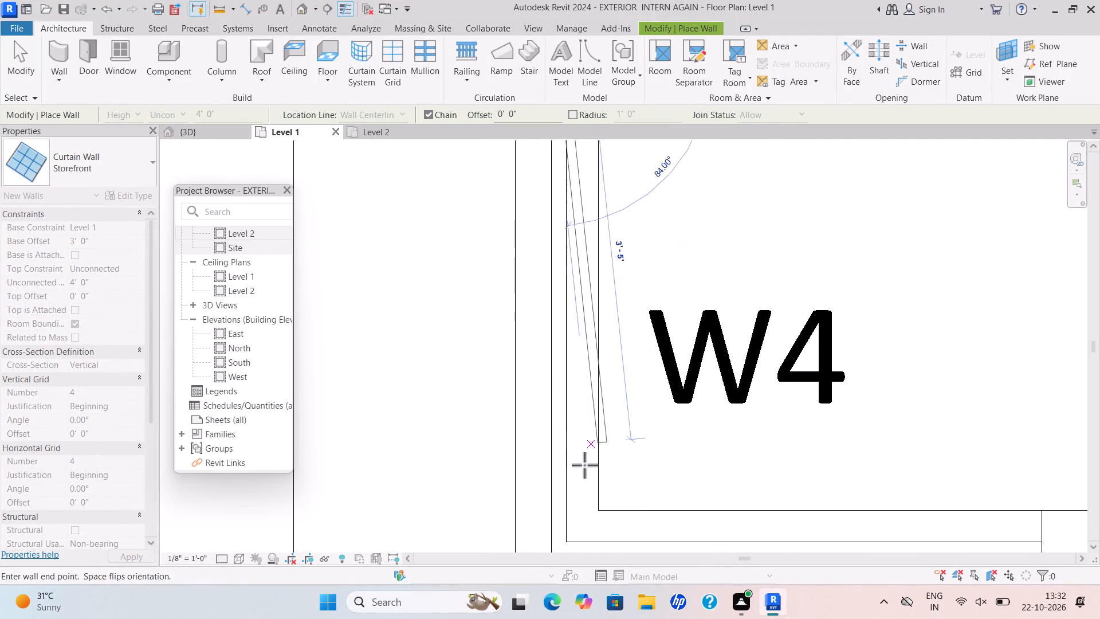
{"action": "scroll", "coordinate": [557, 521], "scroll_direction": "down", "scroll_amount": 2}
{"action": "middle_click_drag", "start_coordinate": [551, 520], "coordinate": [586, 412]}
{"action": "scroll", "coordinate": [594, 376], "scroll_direction": "up", "scroll_amount": 1}
{"action": "scroll", "coordinate": [589, 453], "scroll_direction": "up", "scroll_amount": 6}
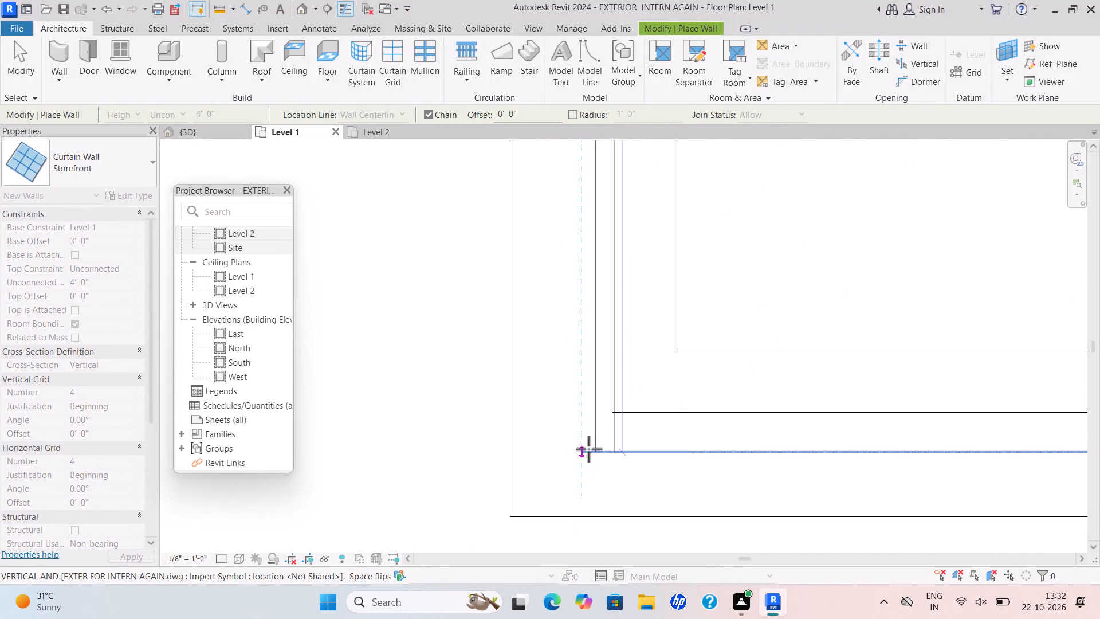
{"action": "scroll", "coordinate": [588, 449], "scroll_direction": "up", "scroll_amount": 6}
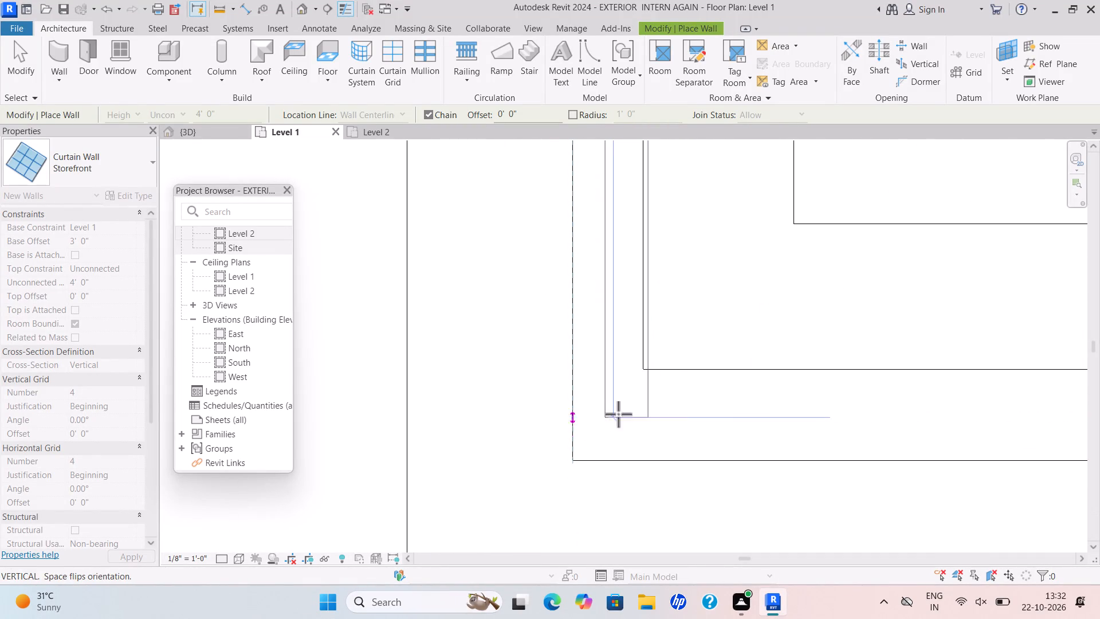
{"action": "left_click", "coordinate": [592, 434]}
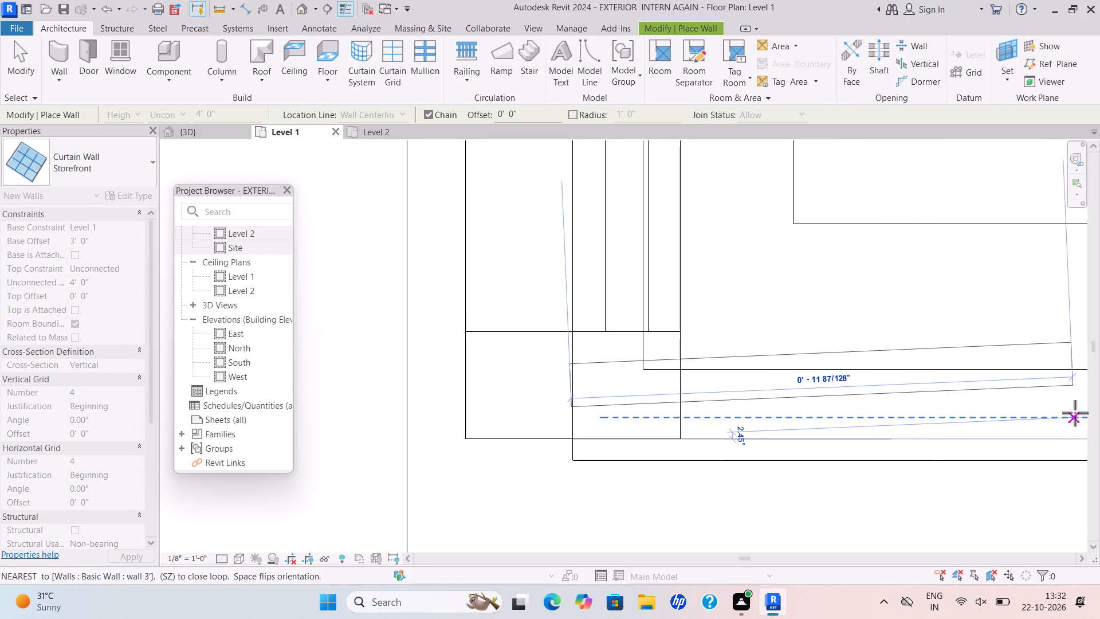
Continue the Storefront curtain wall from the corner along the horizontal W4 opening to its far end and finish the wall.
{"action": "scroll", "coordinate": [1064, 410], "scroll_direction": "down", "scroll_amount": 5}
{"action": "middle_click_drag", "start_coordinate": [1046, 408], "coordinate": [525, 412]}
{"action": "scroll", "coordinate": [942, 429], "scroll_direction": "down", "scroll_amount": 3}
{"action": "middle_click_drag", "start_coordinate": [940, 428], "coordinate": [655, 424]}
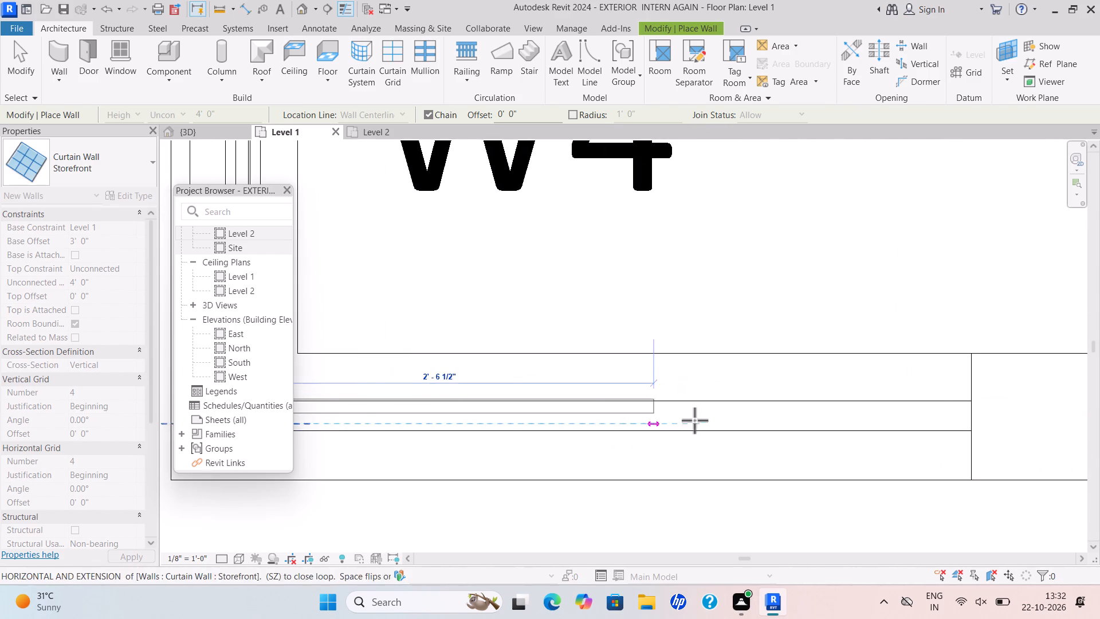
{"action": "scroll", "coordinate": [977, 418], "scroll_direction": "up", "scroll_amount": 6}
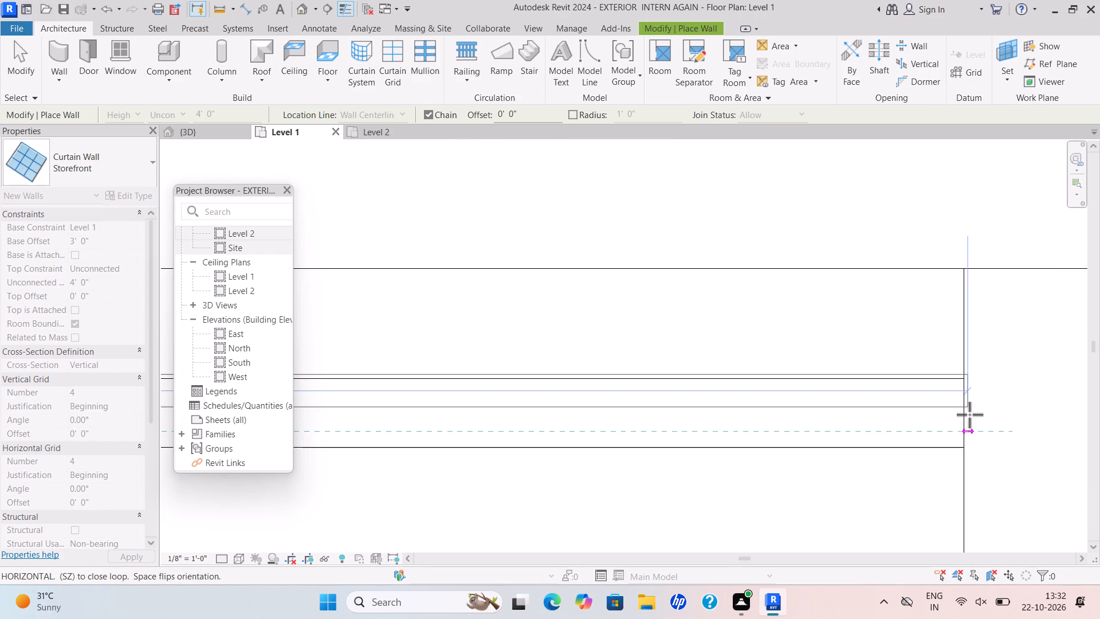
{"action": "scroll", "coordinate": [959, 410], "scroll_direction": "up", "scroll_amount": 5}
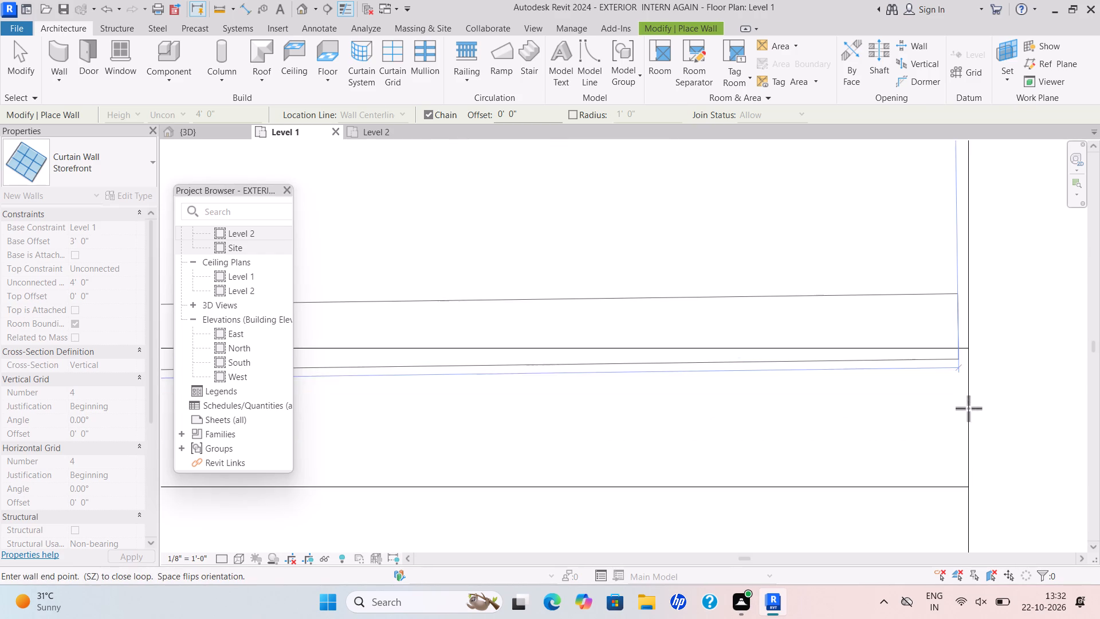
{"action": "left_click", "coordinate": [969, 434]}
{"action": "key", "text": "Escape"}
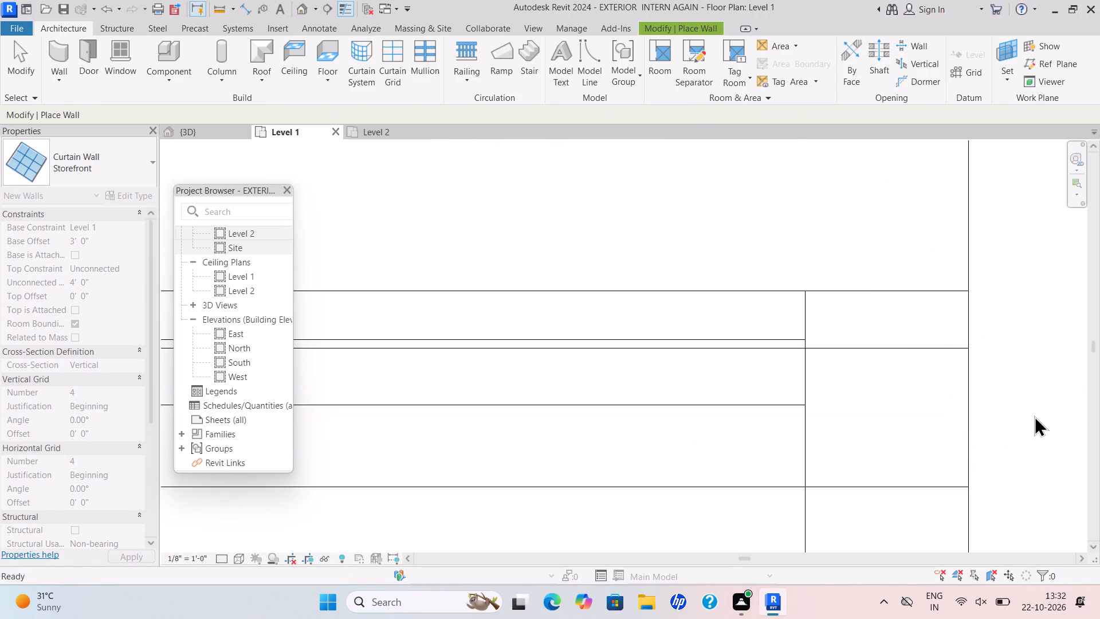
{"action": "scroll", "coordinate": [769, 500], "scroll_direction": "down", "scroll_amount": 17}
{"action": "middle_click_drag", "start_coordinate": [763, 497], "coordinate": [940, 460]}
{"action": "middle_click_drag", "start_coordinate": [981, 408], "coordinate": [1072, 394]}
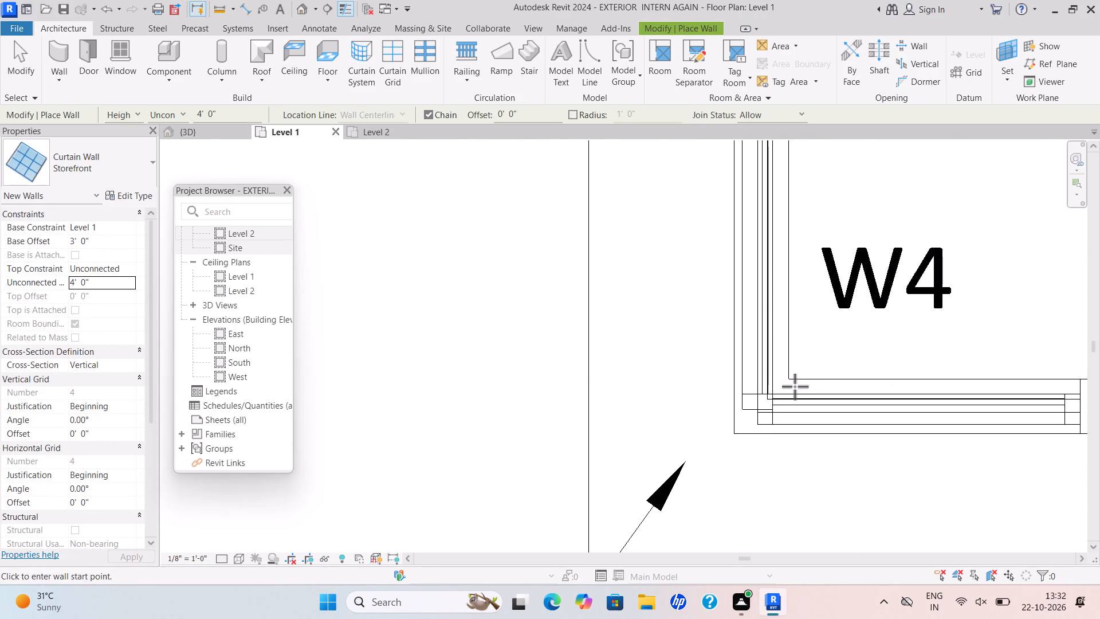
{"action": "scroll", "coordinate": [795, 386], "scroll_direction": "up", "scroll_amount": 4}
{"action": "key", "text": "Escape"}
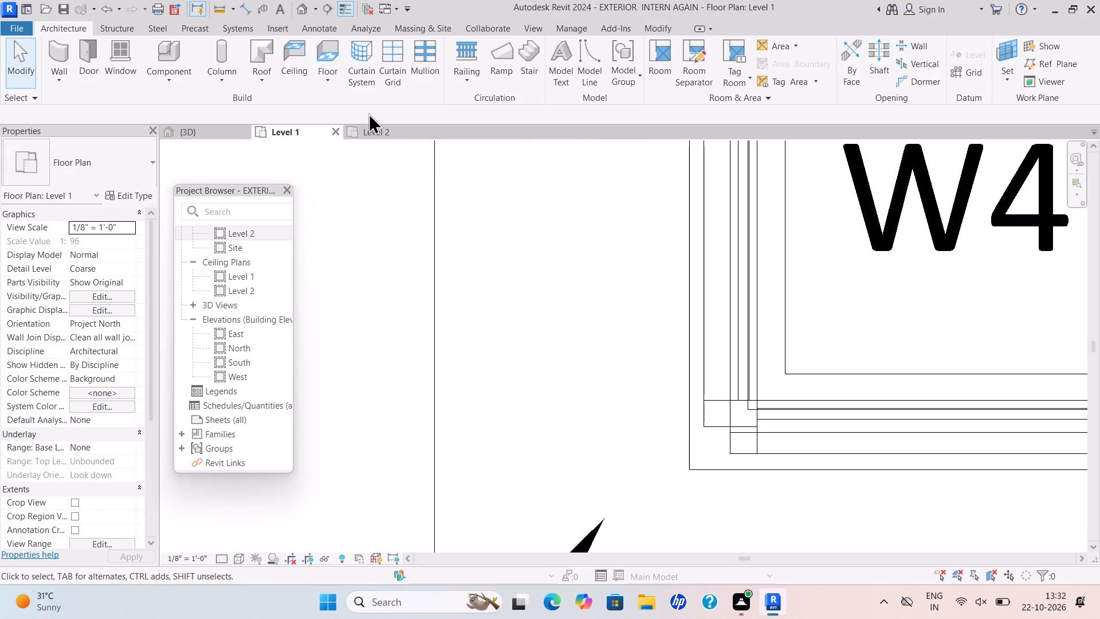
Align the corner end of the vertical W4 curtain wall with the outer face of the horizontal one.
{"action": "left_click", "coordinate": [643, 25]}
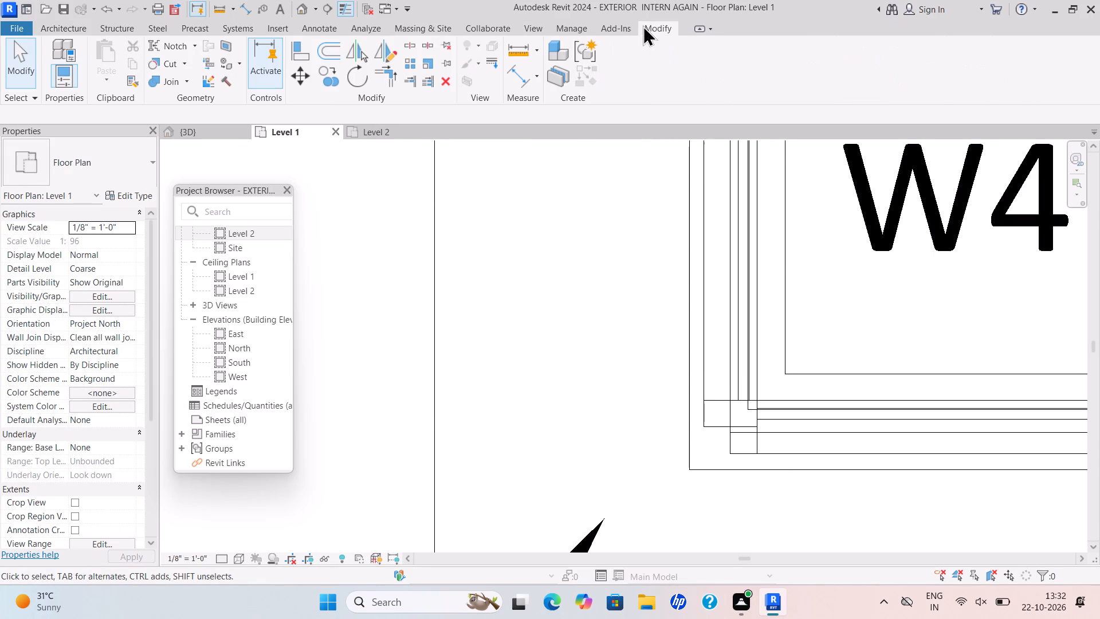
{"action": "key", "text": "Tab"}
{"action": "left_click", "coordinate": [308, 56]}
{"action": "scroll", "coordinate": [726, 419], "scroll_direction": "up", "scroll_amount": 5}
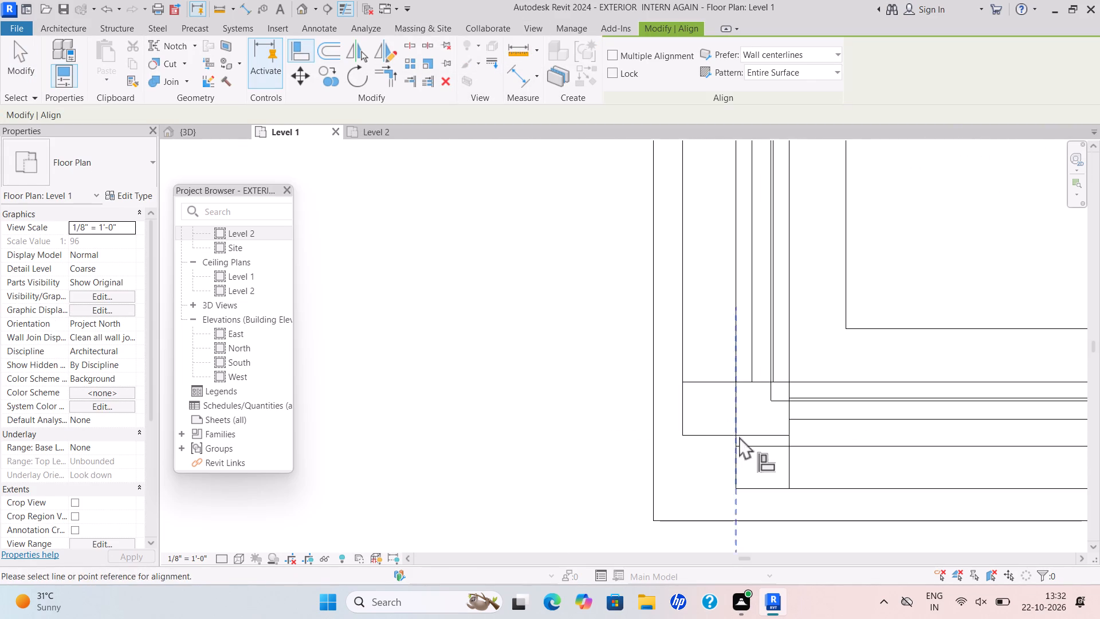
{"action": "scroll", "coordinate": [744, 439], "scroll_direction": "up", "scroll_amount": 1}
{"action": "left_click", "coordinate": [747, 438]}
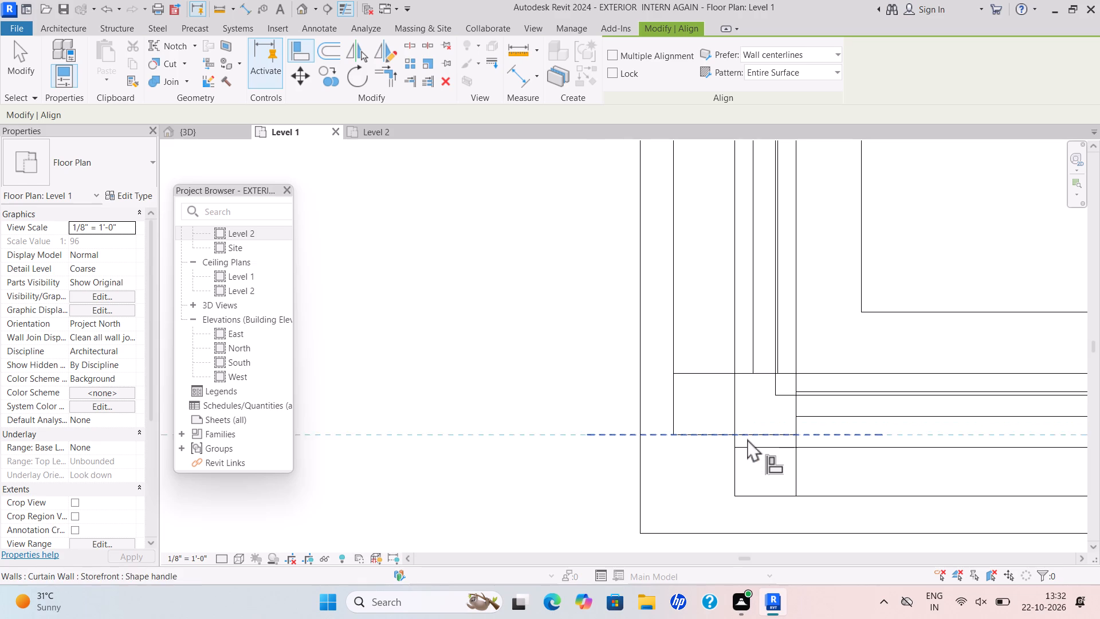
{"action": "left_click", "coordinate": [756, 495]}
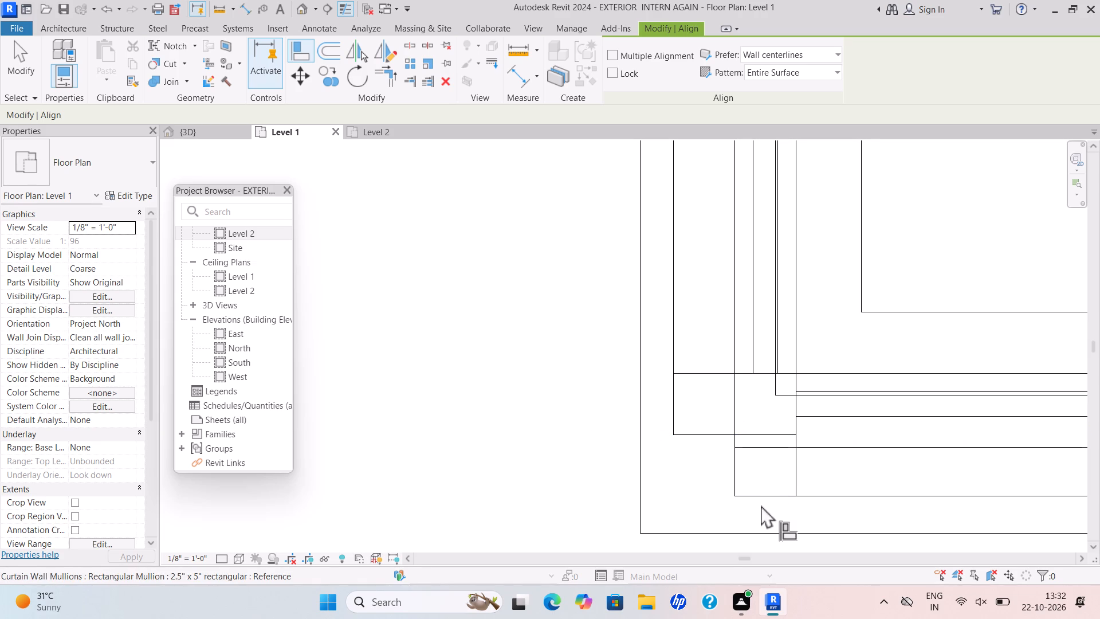
{"action": "left_click", "coordinate": [757, 497]}
{"action": "left_click", "coordinate": [738, 439]}
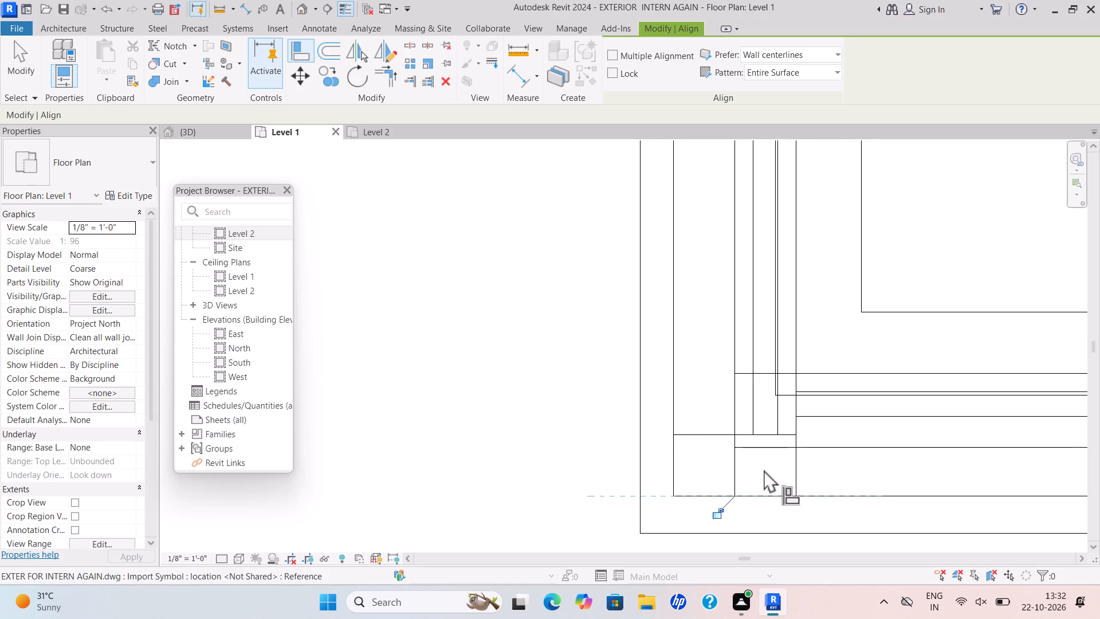
{"action": "scroll", "coordinate": [765, 469], "scroll_direction": "down", "scroll_amount": 5}
{"action": "key", "text": "Escape"}
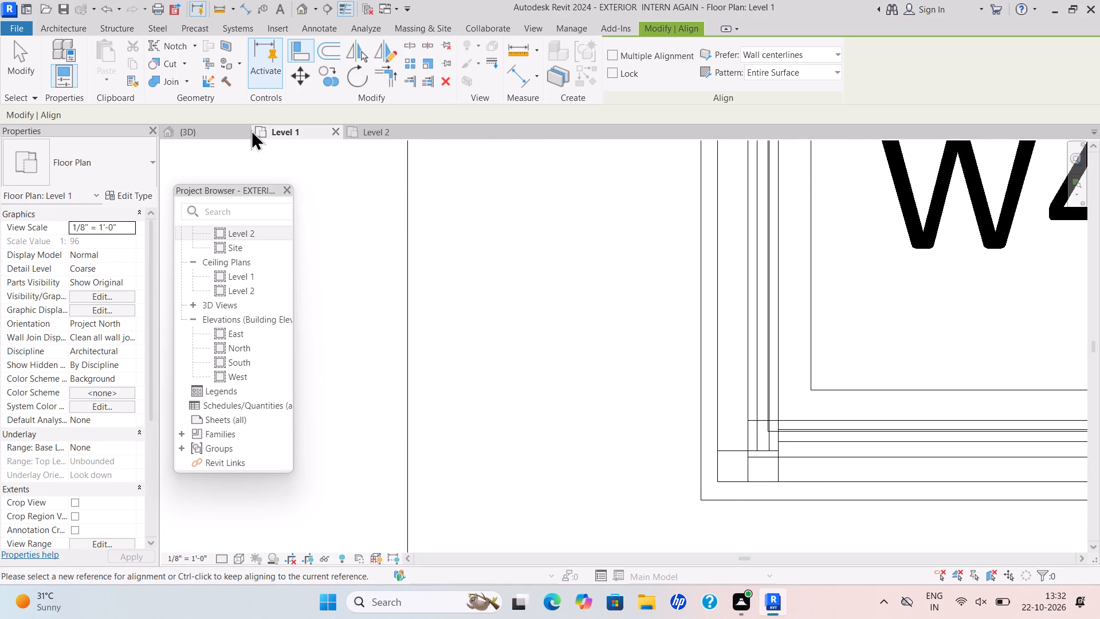
Examine the W4 corner window in the 3D view, checking its frame, corner joint and fit in the wall opening.
{"action": "left_click", "coordinate": [192, 130]}
{"action": "scroll", "coordinate": [497, 319], "scroll_direction": "down", "scroll_amount": 5}
{"action": "scroll", "coordinate": [296, 456], "scroll_direction": "up", "scroll_amount": 11}
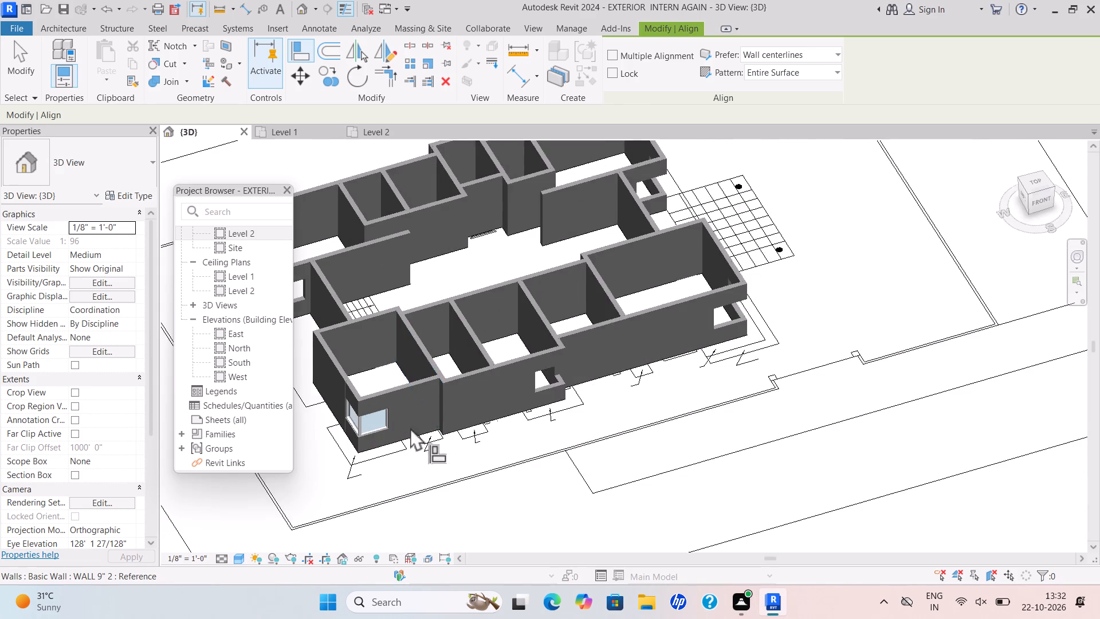
{"action": "scroll", "coordinate": [410, 428], "scroll_direction": "up", "scroll_amount": 3}
{"action": "middle_click_drag", "start_coordinate": [376, 406], "coordinate": [388, 297]}
{"action": "scroll", "coordinate": [386, 303], "scroll_direction": "up", "scroll_amount": 2, "text": "shift"}
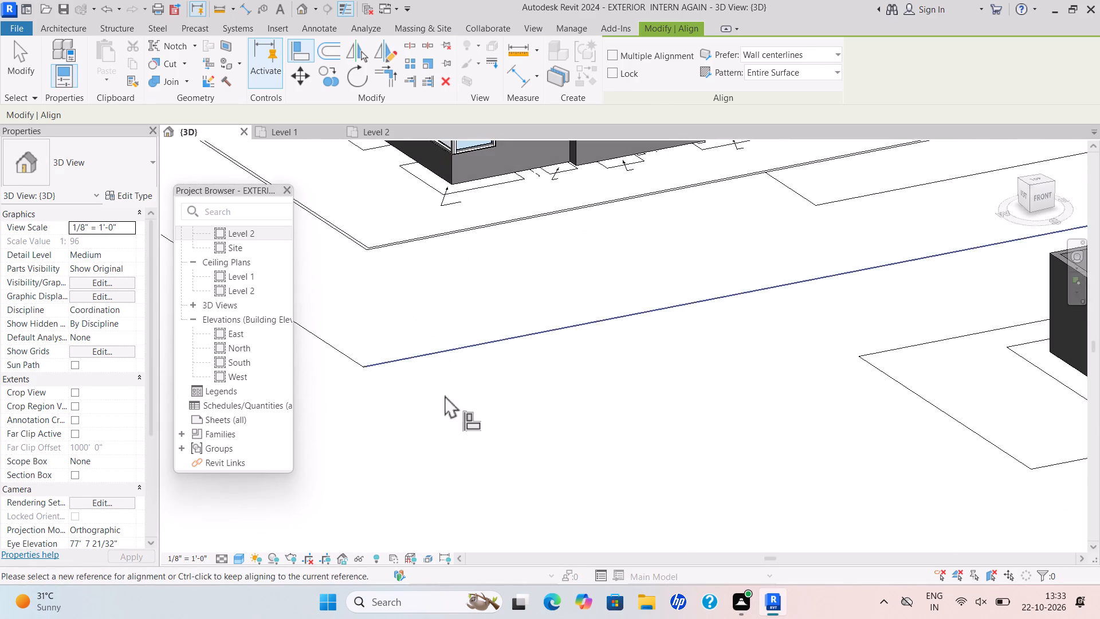
{"action": "middle_click_drag", "start_coordinate": [472, 503], "coordinate": [505, 577]}
{"action": "scroll", "coordinate": [608, 178], "scroll_direction": "up", "scroll_amount": 6}
{"action": "middle_click_drag", "start_coordinate": [472, 224], "coordinate": [611, 466]}
{"action": "scroll", "coordinate": [508, 557], "scroll_direction": "up", "scroll_amount": 9}
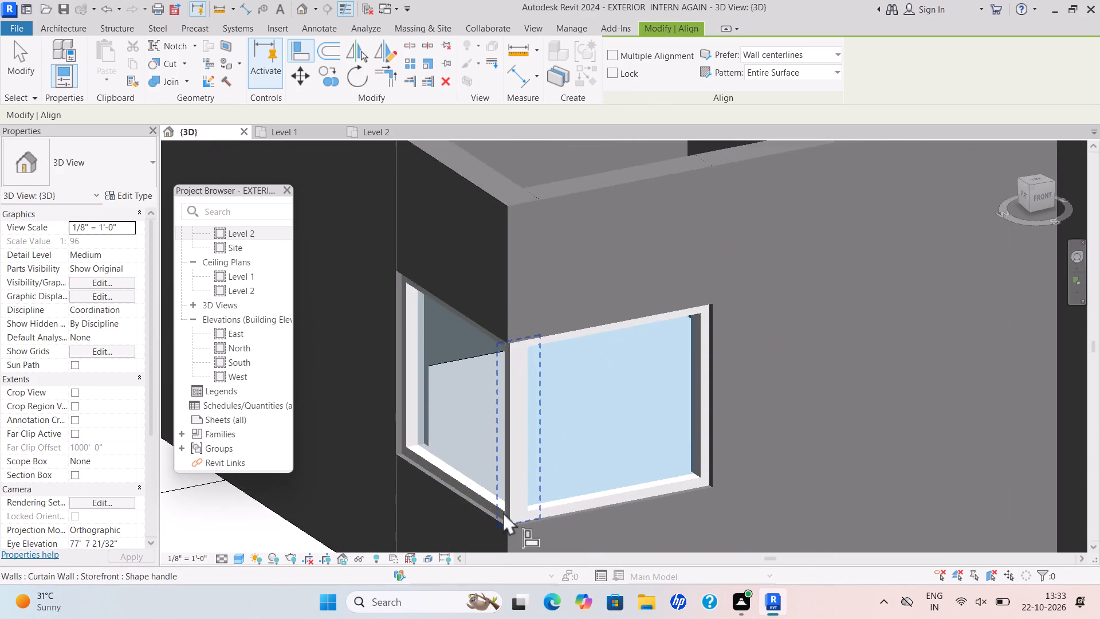
{"action": "scroll", "coordinate": [503, 512], "scroll_direction": "up", "scroll_amount": 9}
{"action": "scroll", "coordinate": [790, 399], "scroll_direction": "down", "scroll_amount": 3}
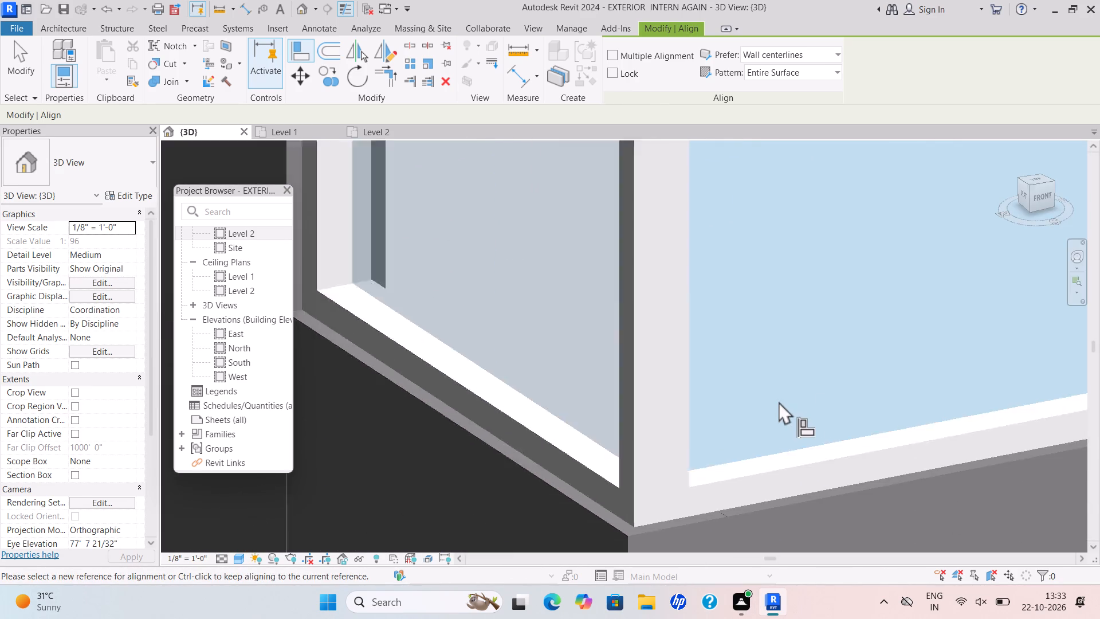
{"action": "scroll", "coordinate": [779, 401], "scroll_direction": "down", "scroll_amount": 9}
{"action": "scroll", "coordinate": [805, 282], "scroll_direction": "down", "scroll_amount": 7}
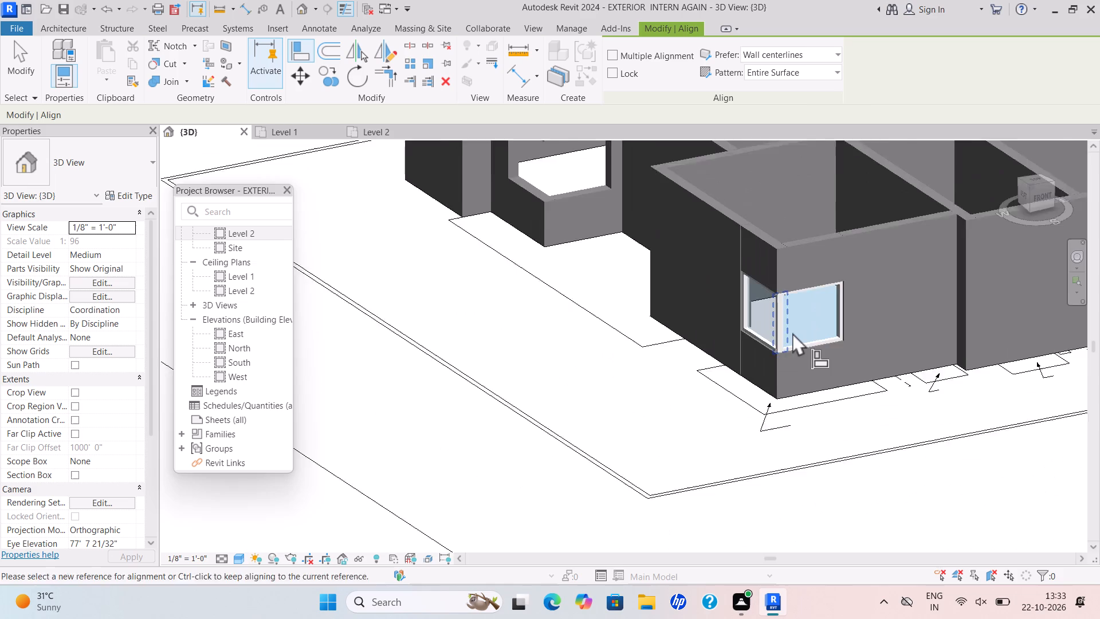
{"action": "scroll", "coordinate": [792, 332], "scroll_direction": "up", "scroll_amount": 1}
{"action": "scroll", "coordinate": [792, 332], "scroll_direction": "down", "scroll_amount": 5}
{"action": "middle_click_drag", "start_coordinate": [792, 332], "coordinate": [730, 381]}
{"action": "scroll", "coordinate": [754, 346], "scroll_direction": "down", "scroll_amount": 2}
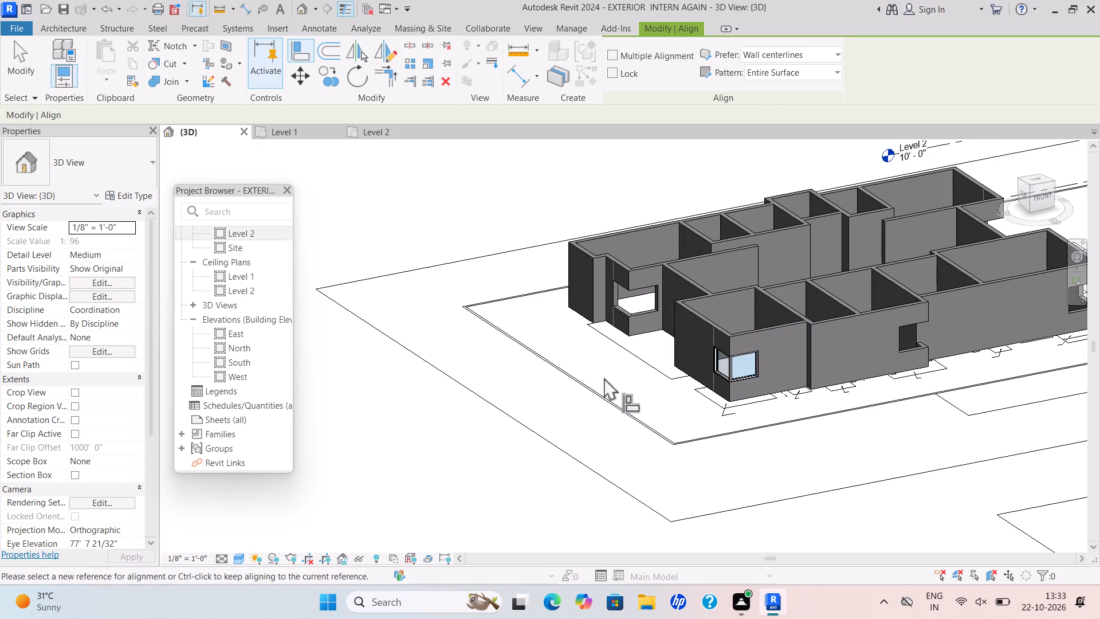
{"action": "scroll", "coordinate": [753, 371], "scroll_direction": "up", "scroll_amount": 4}
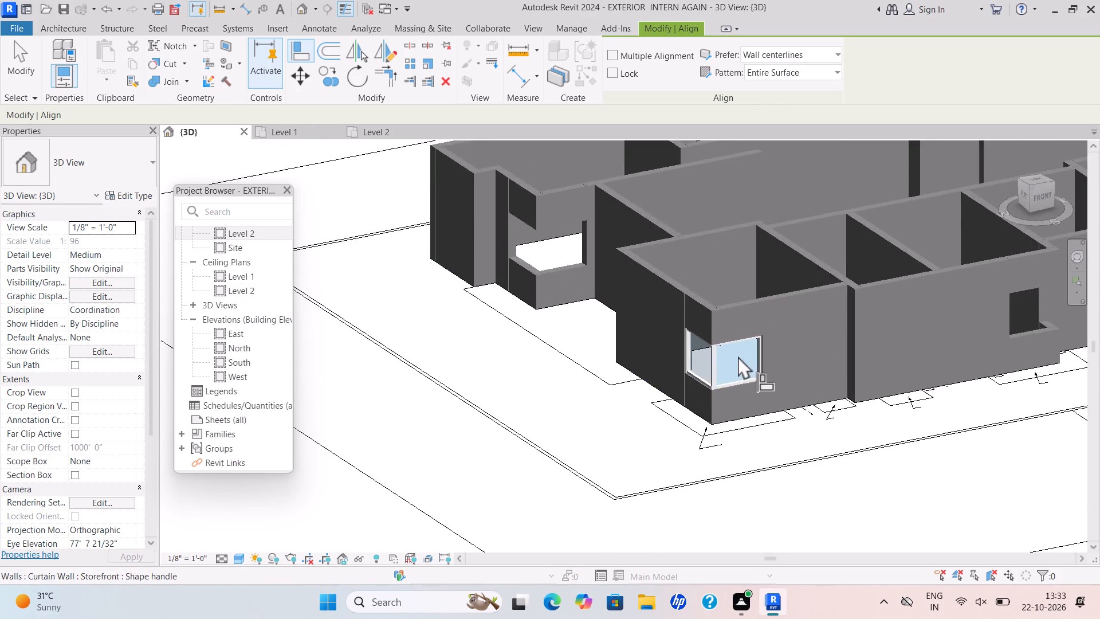
{"action": "scroll", "coordinate": [738, 355], "scroll_direction": "up", "scroll_amount": 11}
{"action": "scroll", "coordinate": [760, 302], "scroll_direction": "up", "scroll_amount": 6}
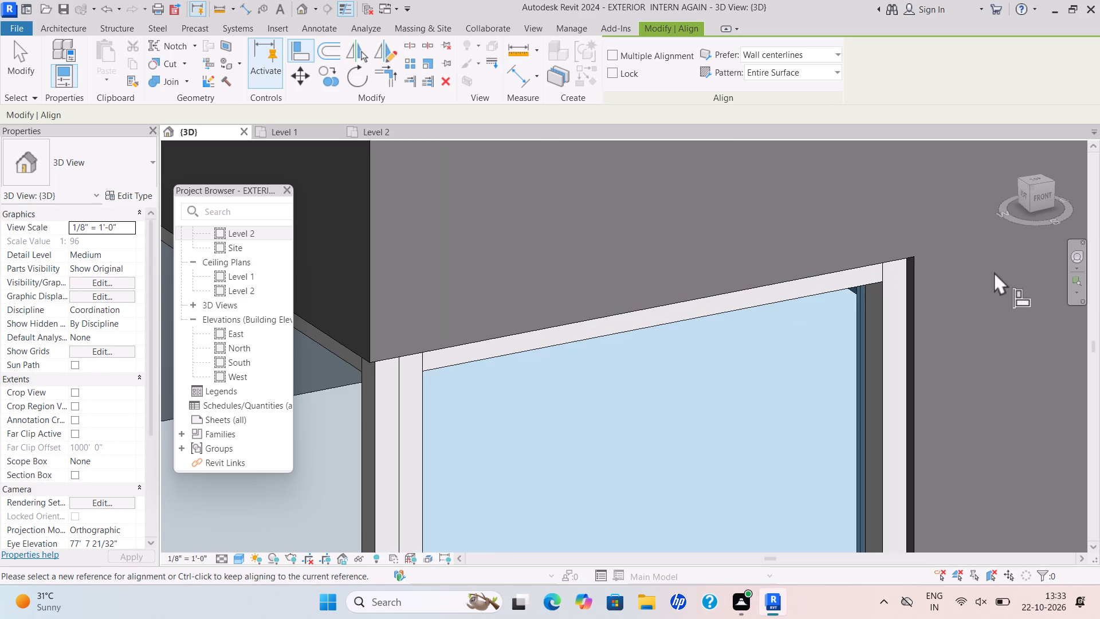
On Level 1, draw a Storefront curtain wall along the vertical W4 opening of the back 15'-0"X13'-0" bedroom, from below the column to the outer corner.
{"action": "left_click", "coordinate": [290, 130]}
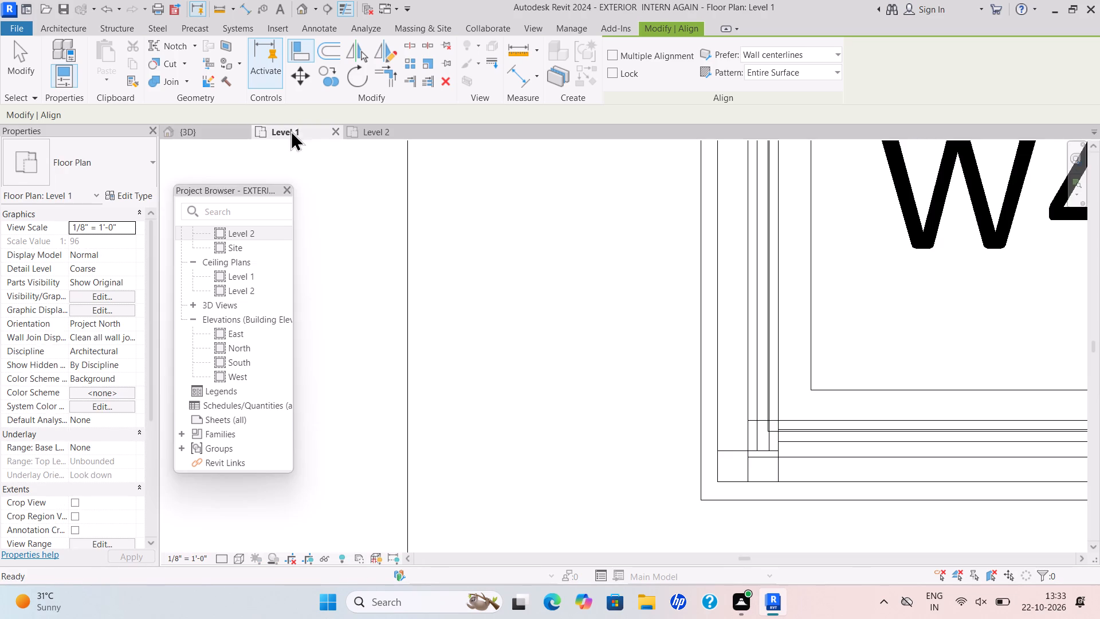
{"action": "scroll", "coordinate": [574, 405], "scroll_direction": "down", "scroll_amount": 7}
{"action": "scroll", "coordinate": [647, 352], "scroll_direction": "down", "scroll_amount": 10}
{"action": "middle_click_drag", "start_coordinate": [722, 295], "coordinate": [571, 463]}
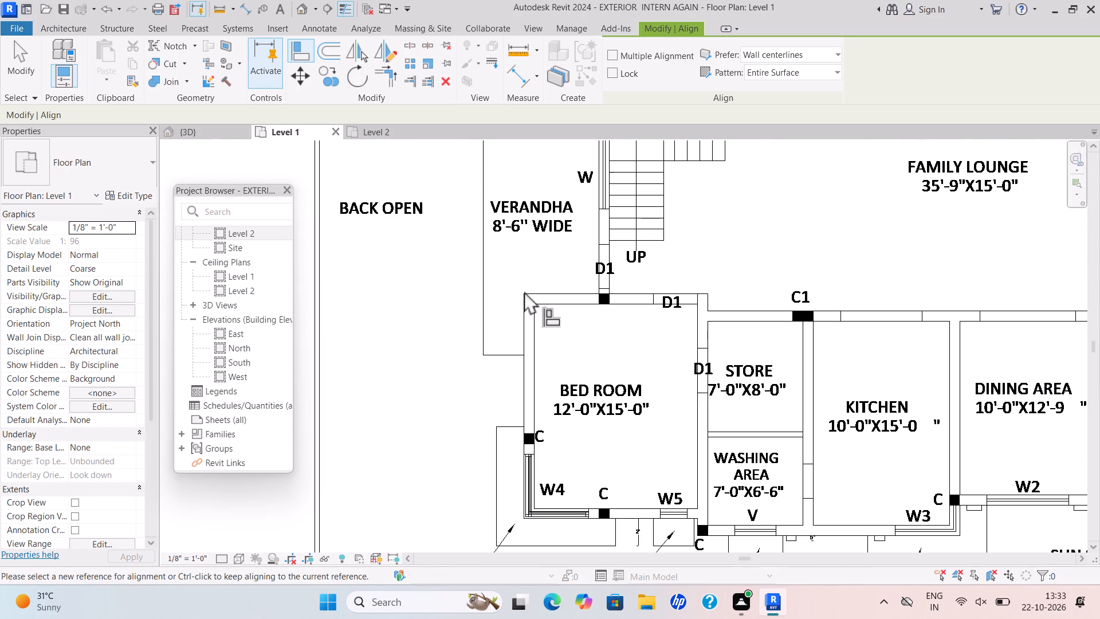
{"action": "left_click", "coordinate": [68, 24]}
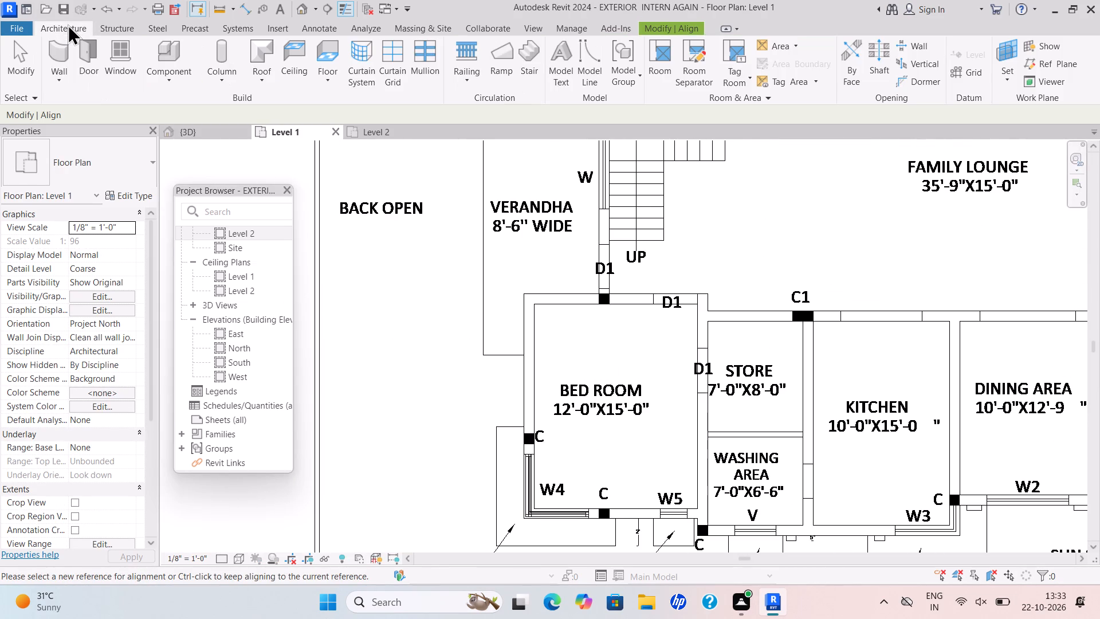
{"action": "left_click", "coordinate": [70, 71]}
{"action": "left_click", "coordinate": [84, 102]}
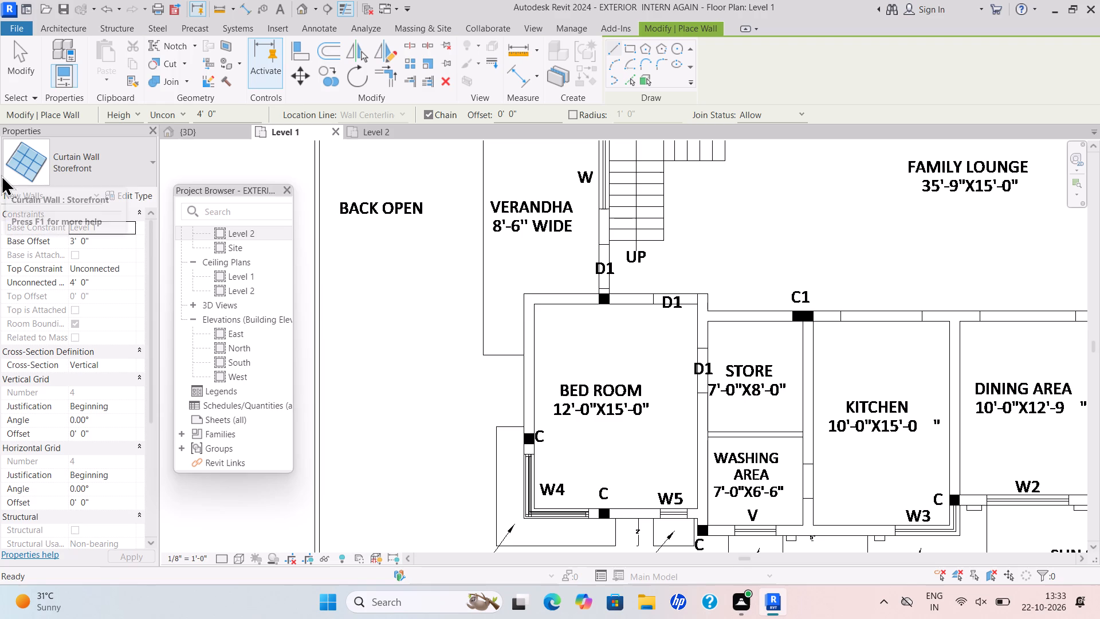
{"action": "scroll", "coordinate": [1082, 363], "scroll_direction": "down", "scroll_amount": 4}
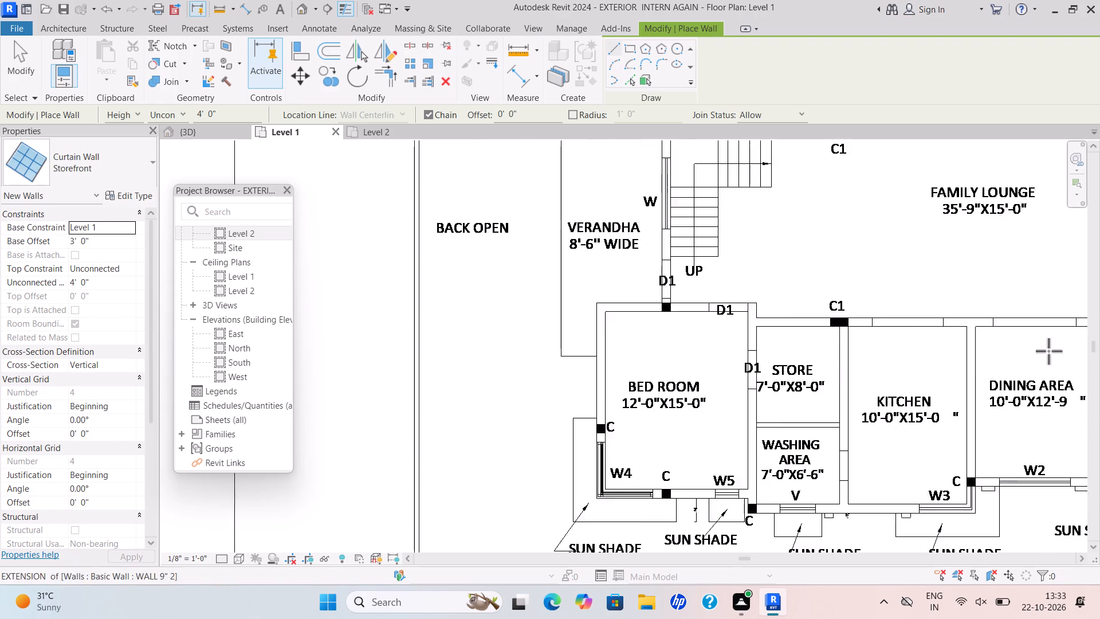
{"action": "scroll", "coordinate": [808, 299], "scroll_direction": "down", "scroll_amount": 5}
{"action": "middle_click_drag", "start_coordinate": [807, 299], "coordinate": [693, 381]}
{"action": "scroll", "coordinate": [671, 309], "scroll_direction": "up", "scroll_amount": 10}
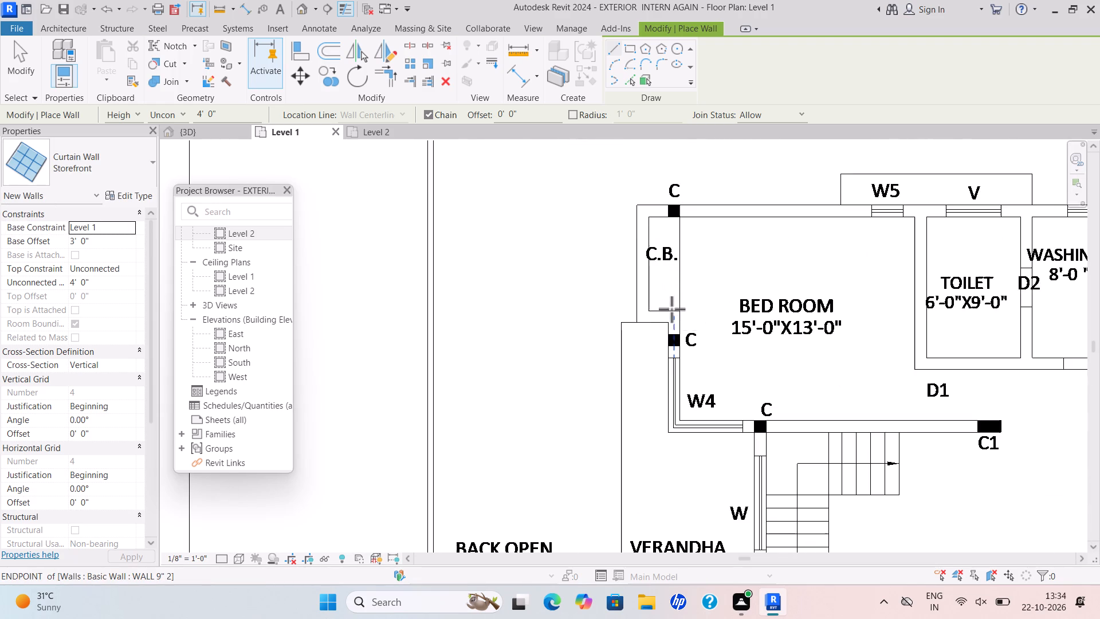
{"action": "scroll", "coordinate": [671, 309], "scroll_direction": "up", "scroll_amount": 5}
{"action": "scroll", "coordinate": [689, 421], "scroll_direction": "up", "scroll_amount": 2}
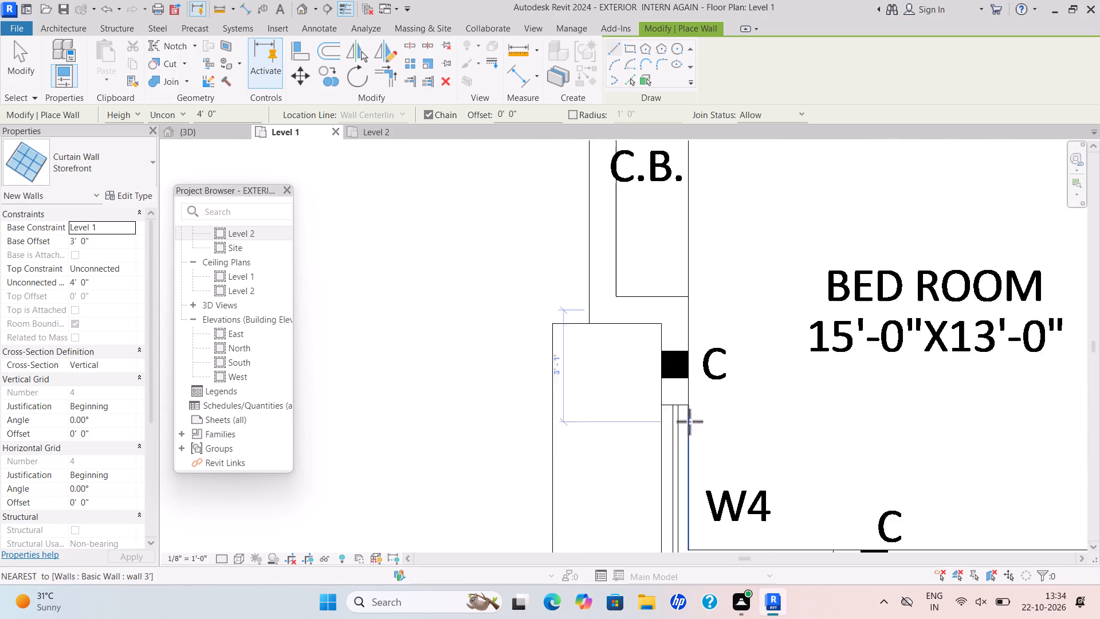
{"action": "scroll", "coordinate": [689, 421], "scroll_direction": "up", "scroll_amount": 12}
{"action": "scroll", "coordinate": [651, 351], "scroll_direction": "up", "scroll_amount": 4}
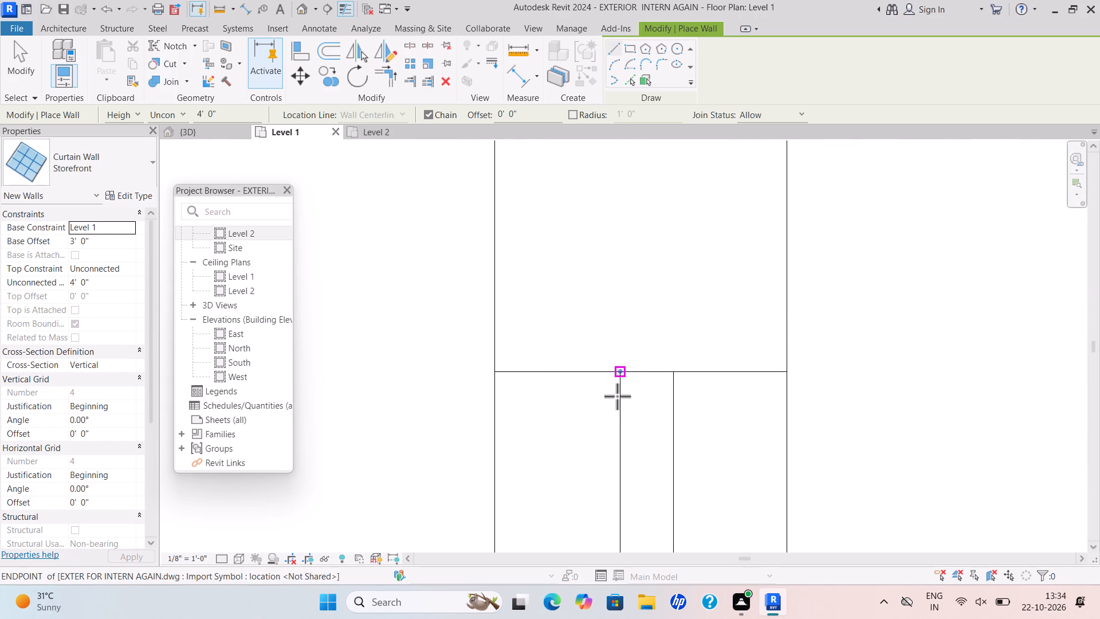
{"action": "left_click", "coordinate": [619, 377]}
{"action": "scroll", "coordinate": [646, 532], "scroll_direction": "down", "scroll_amount": 4}
{"action": "middle_click_drag", "start_coordinate": [646, 531], "coordinate": [627, 257]}
{"action": "scroll", "coordinate": [620, 499], "scroll_direction": "down", "scroll_amount": 5}
{"action": "middle_click_drag", "start_coordinate": [610, 499], "coordinate": [606, 205]}
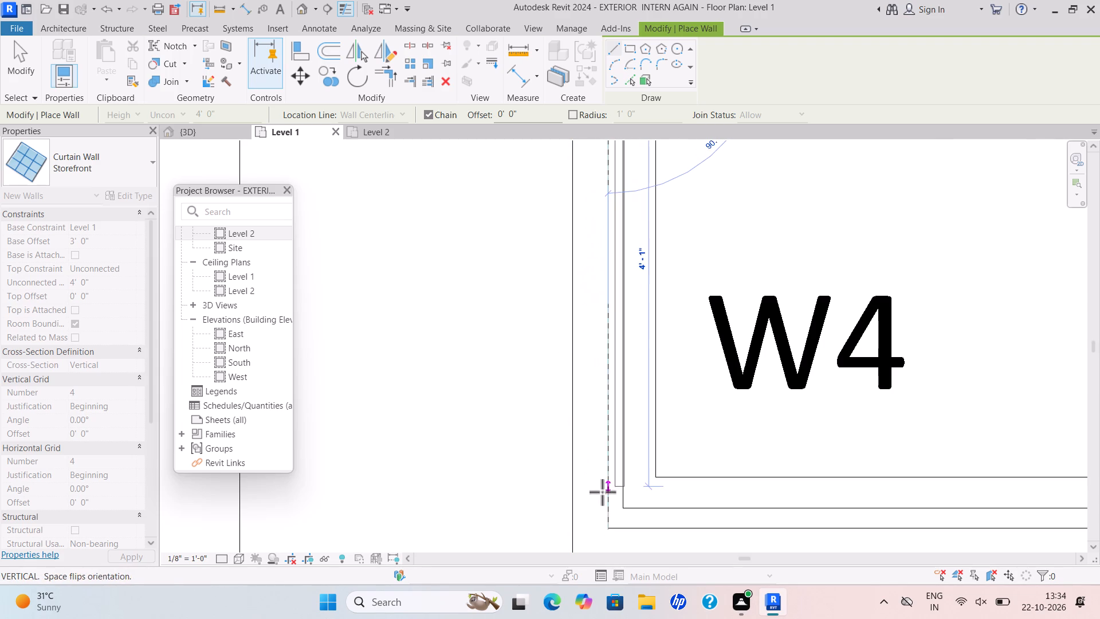
{"action": "scroll", "coordinate": [616, 527], "scroll_direction": "up", "scroll_amount": 12}
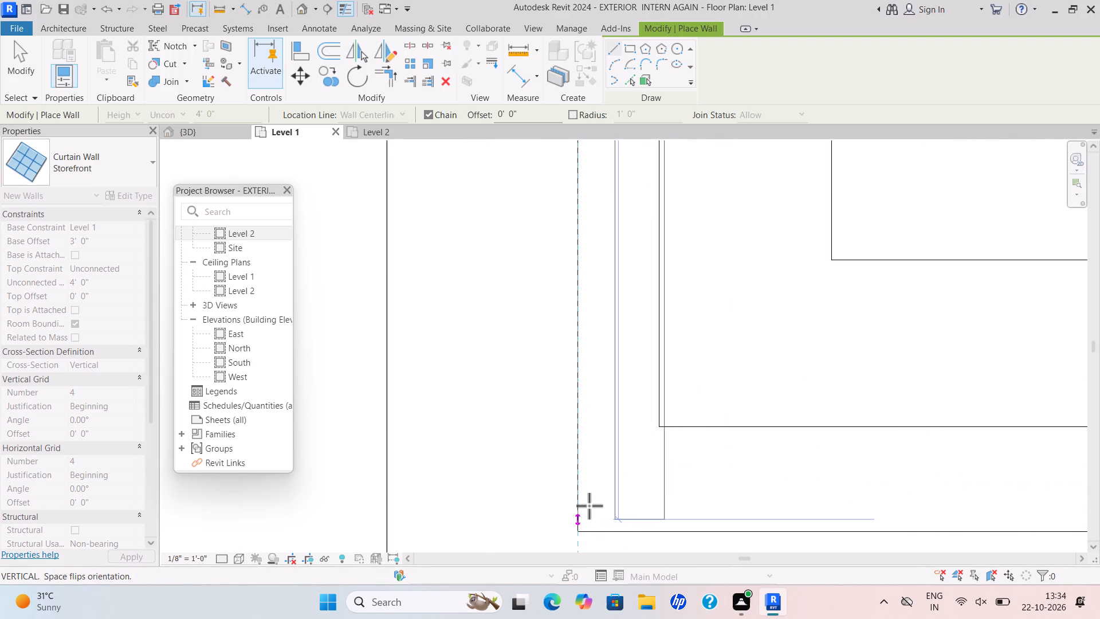
{"action": "scroll", "coordinate": [589, 500], "scroll_direction": "up", "scroll_amount": 6}
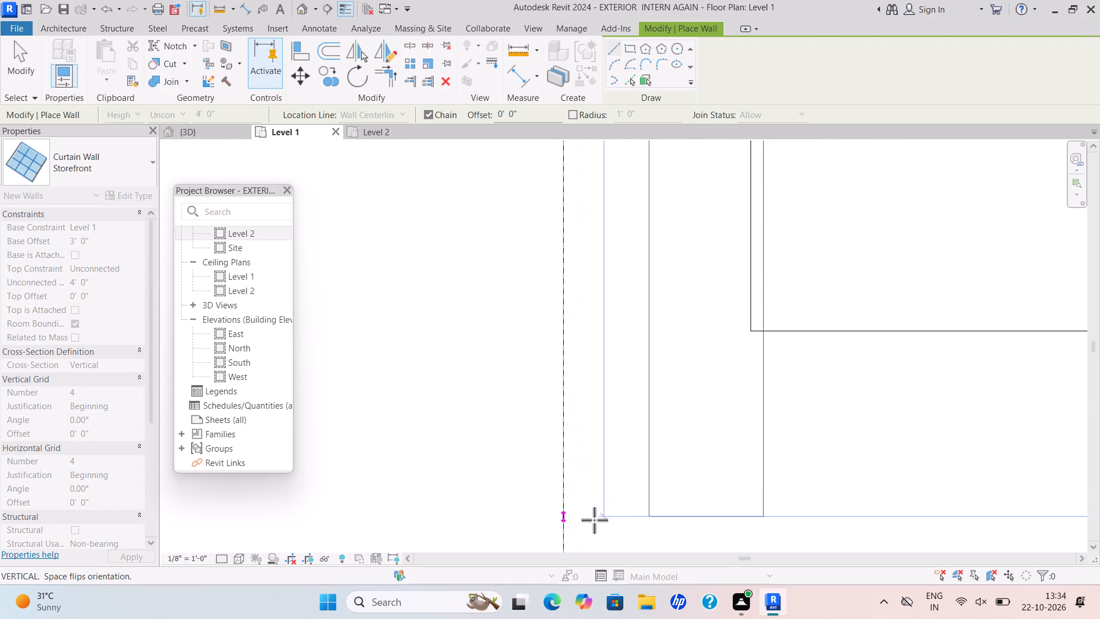
{"action": "left_click", "coordinate": [605, 500]}
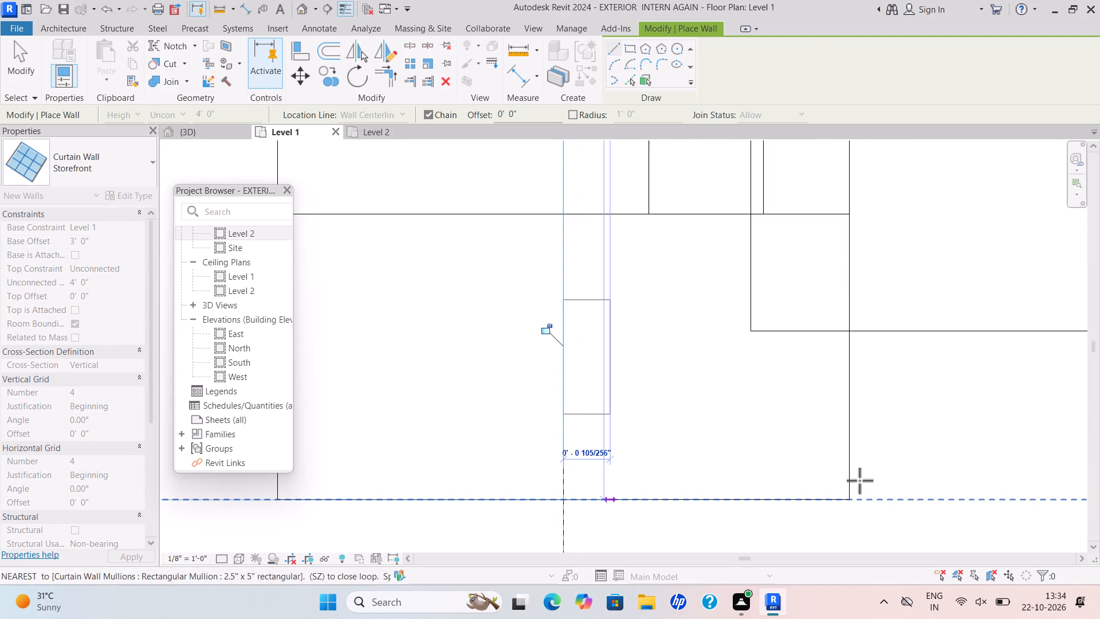
Continue the Storefront curtain wall from the corner along the horizontal W4 opening to its far end near the column and finish the wall.
{"action": "scroll", "coordinate": [941, 481], "scroll_direction": "down", "scroll_amount": 7}
{"action": "middle_click_drag", "start_coordinate": [930, 476], "coordinate": [574, 445]}
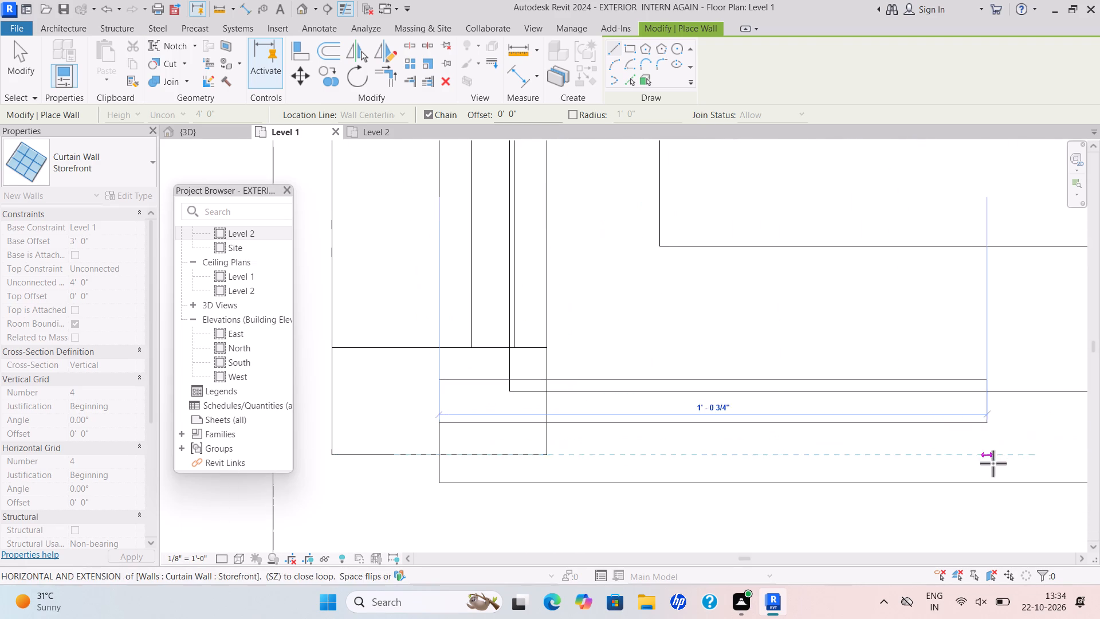
{"action": "scroll", "coordinate": [993, 463], "scroll_direction": "down", "scroll_amount": 6}
{"action": "middle_click_drag", "start_coordinate": [992, 463], "coordinate": [800, 443]}
{"action": "middle_click_drag", "start_coordinate": [961, 444], "coordinate": [624, 393]}
{"action": "scroll", "coordinate": [959, 444], "scroll_direction": "down", "scroll_amount": 3}
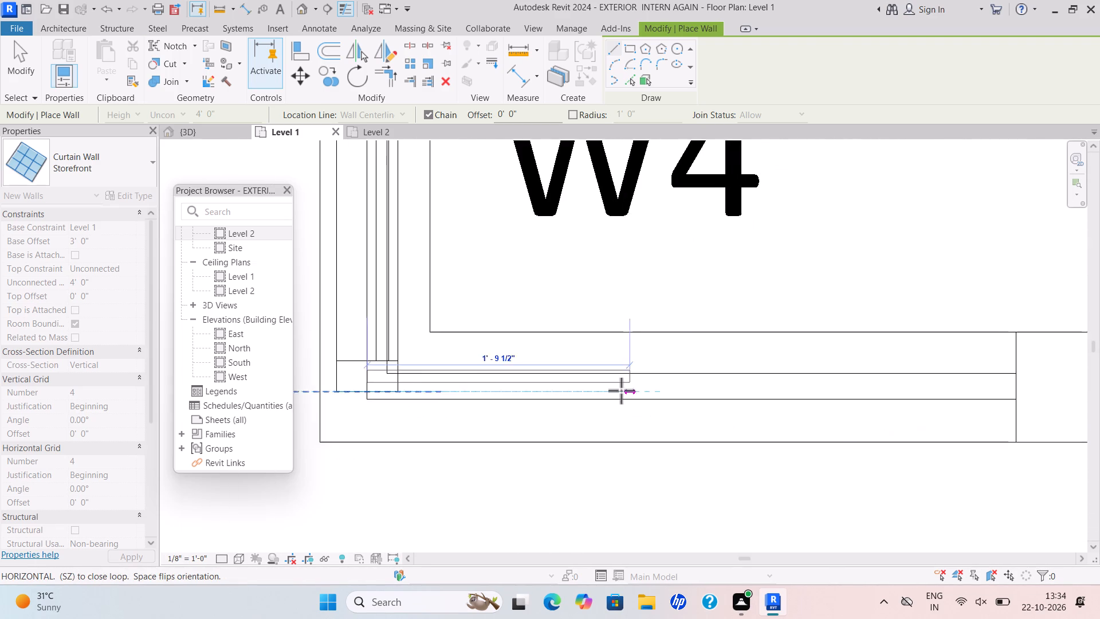
{"action": "scroll", "coordinate": [1015, 390], "scroll_direction": "up", "scroll_amount": 10}
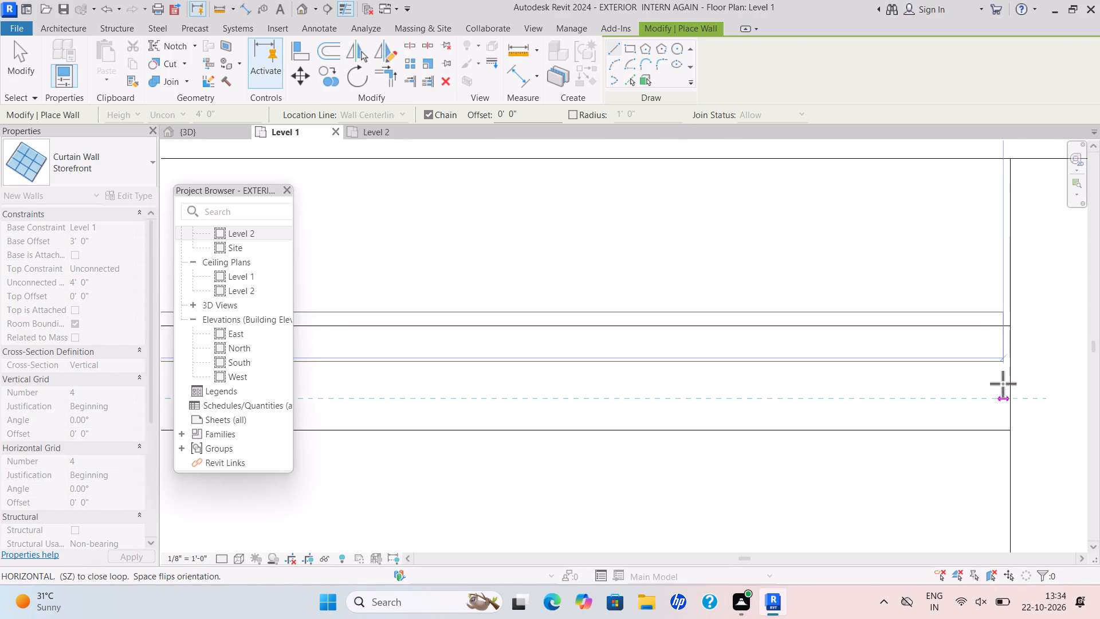
{"action": "left_click", "coordinate": [1010, 390]}
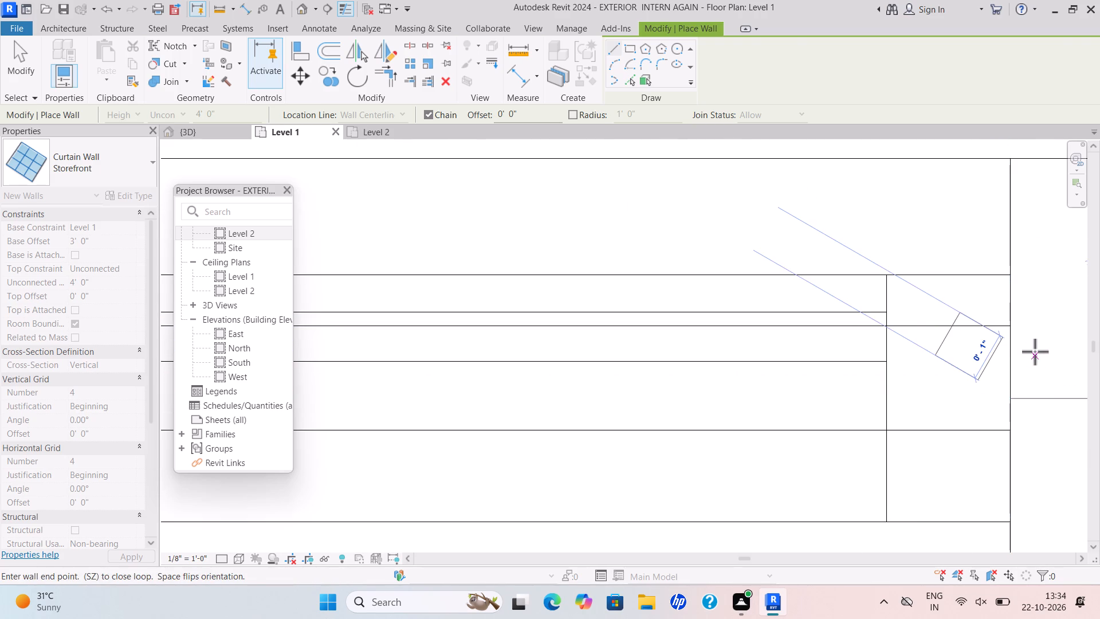
{"action": "key", "text": "Escape"}
{"action": "scroll", "coordinate": [492, 273], "scroll_direction": "down", "scroll_amount": 7}
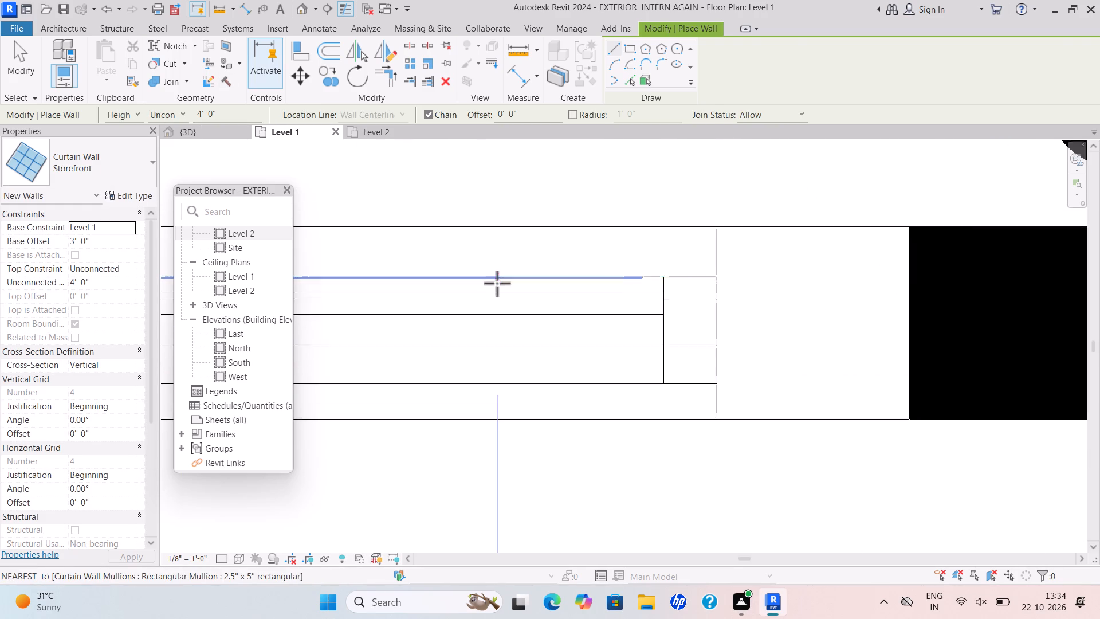
{"action": "scroll", "coordinate": [497, 283], "scroll_direction": "down", "scroll_amount": 5}
{"action": "middle_click_drag", "start_coordinate": [502, 292], "coordinate": [671, 354]}
{"action": "scroll", "coordinate": [548, 319], "scroll_direction": "down", "scroll_amount": 5}
{"action": "middle_click_drag", "start_coordinate": [541, 333], "coordinate": [599, 347]}
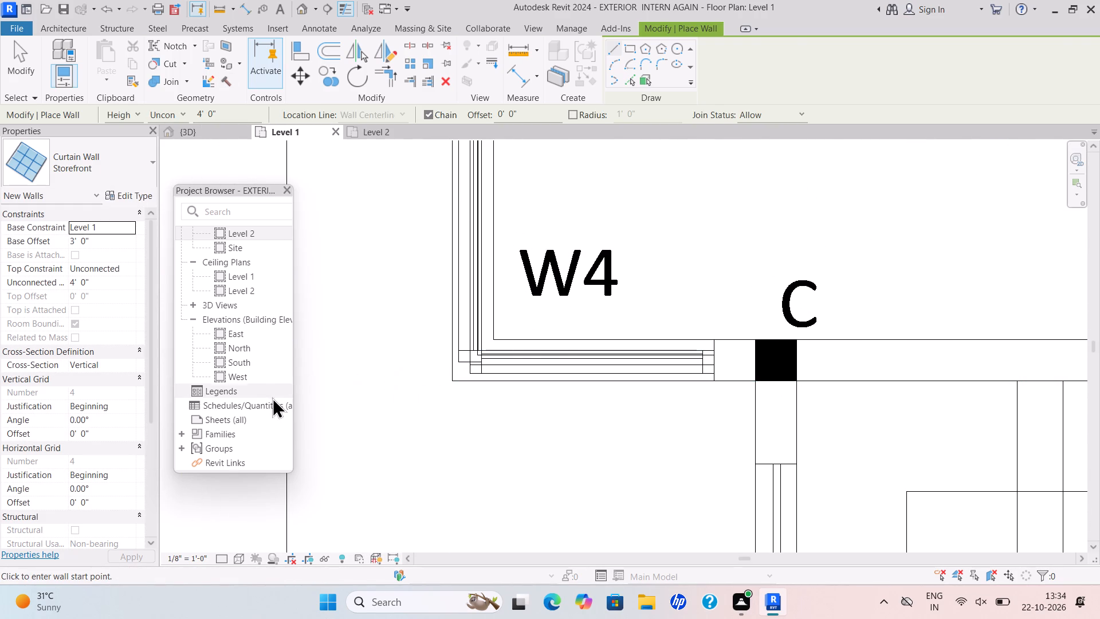
{"action": "scroll", "coordinate": [398, 352], "scroll_direction": "up", "scroll_amount": 1}
{"action": "key", "text": "Escape"}
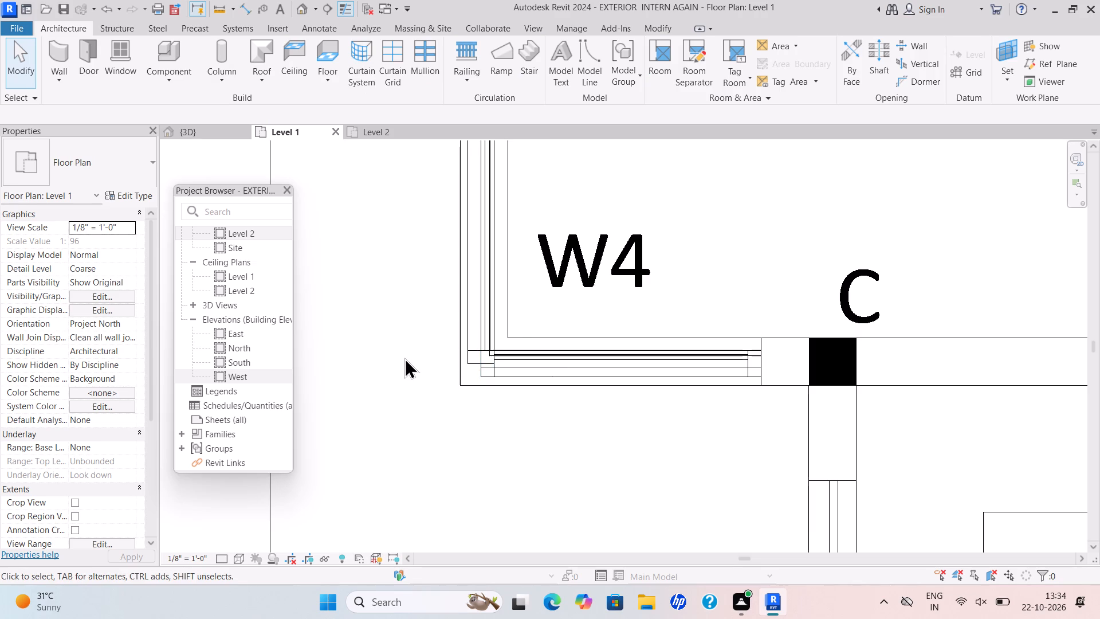
Align the corner end of this bedroom's vertical W4 curtain wall with the outer face of the horizontal one.
{"action": "scroll", "coordinate": [404, 358], "scroll_direction": "up", "scroll_amount": 4}
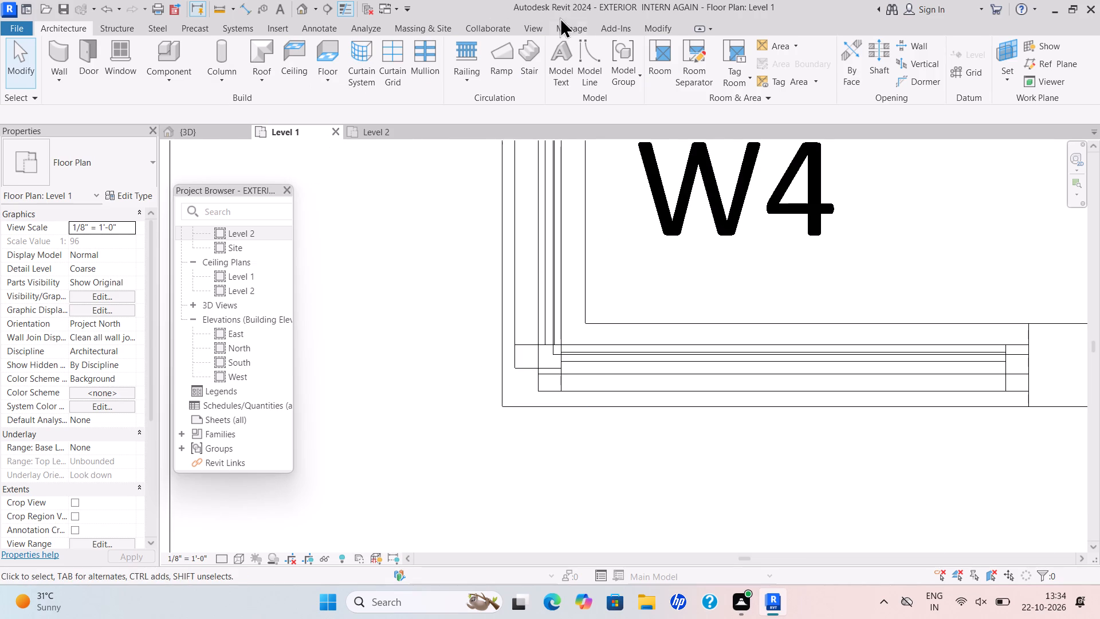
{"action": "left_click", "coordinate": [663, 23]}
{"action": "left_click", "coordinate": [297, 48]}
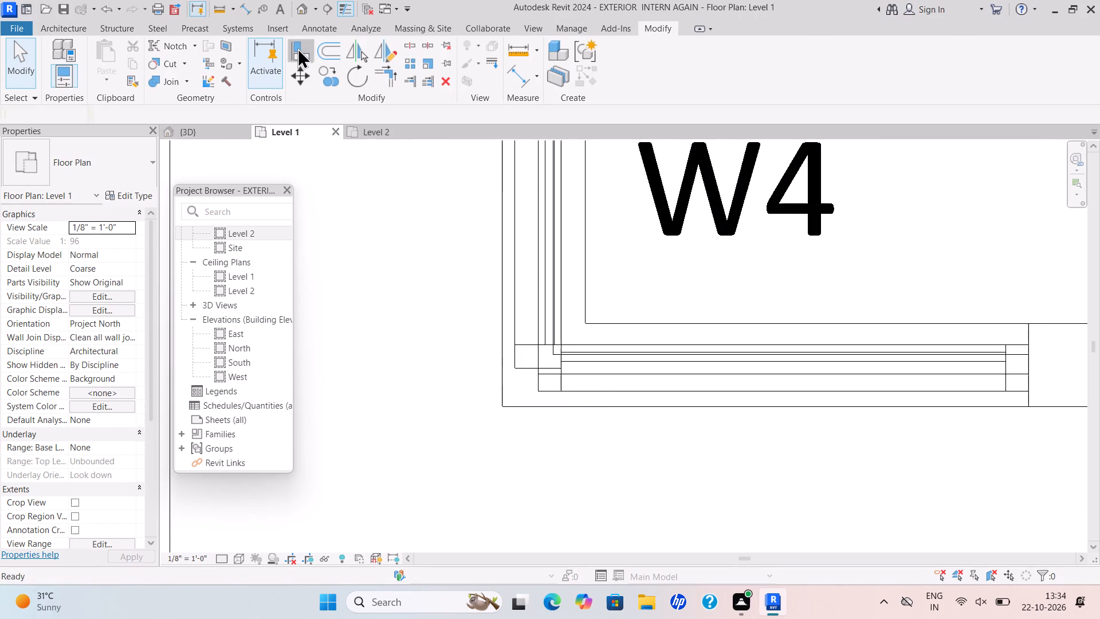
{"action": "key", "text": "Tab"}
{"action": "scroll", "coordinate": [547, 362], "scroll_direction": "up", "scroll_amount": 5}
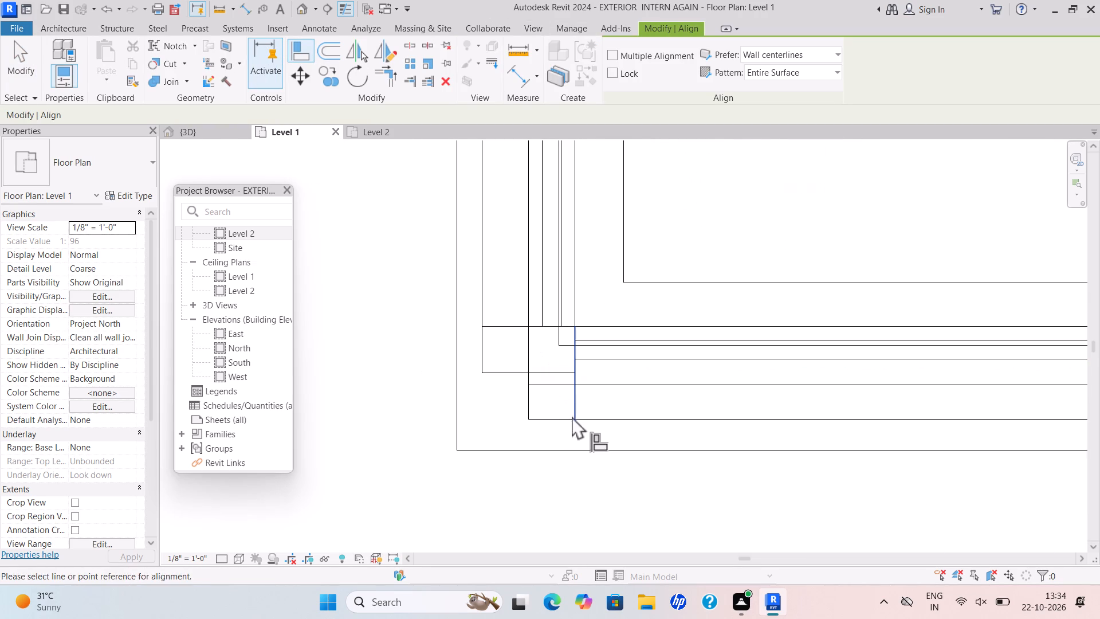
{"action": "left_click", "coordinate": [558, 416]}
{"action": "left_click", "coordinate": [543, 366]}
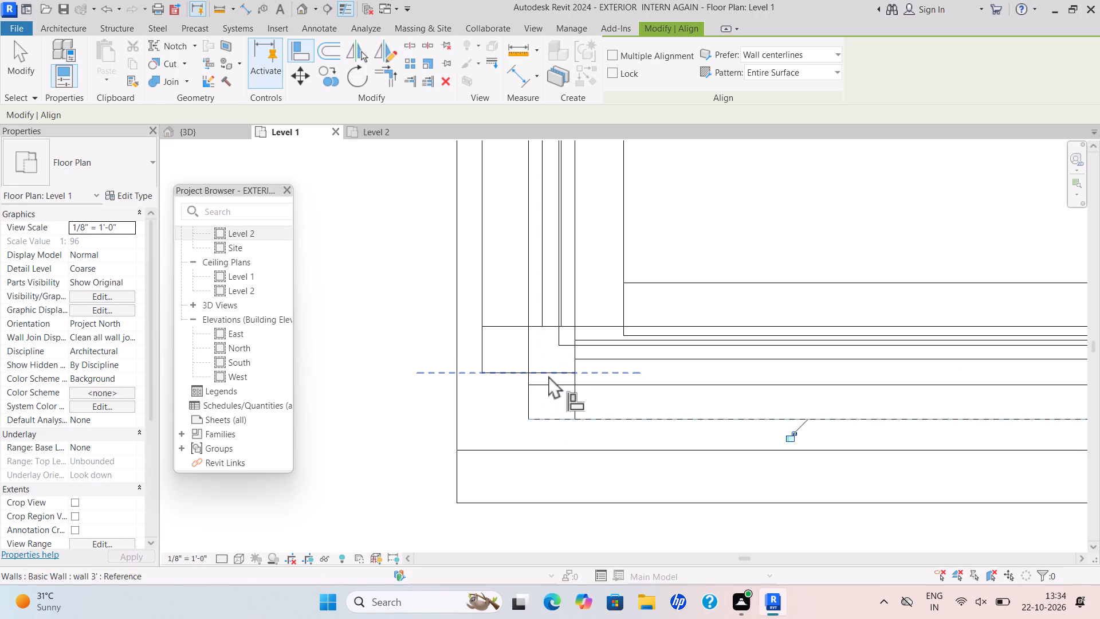
{"action": "left_click", "coordinate": [548, 375]}
{"action": "left_click", "coordinate": [557, 419]}
{"action": "left_click", "coordinate": [543, 377]}
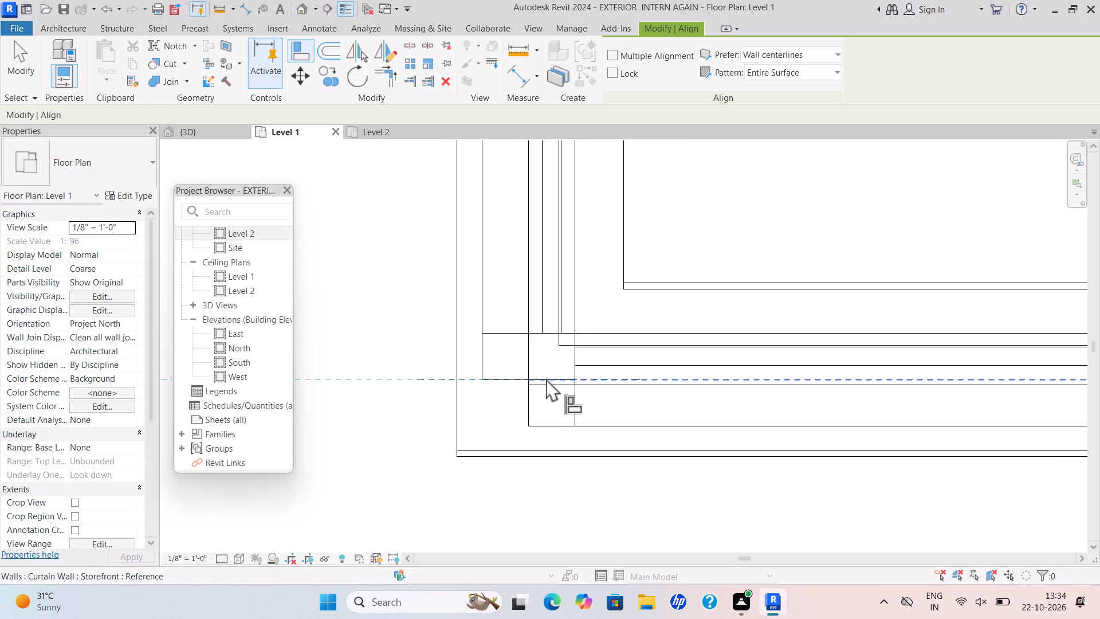
{"action": "key", "text": "Escape"}
{"action": "key", "text": "Escape"}
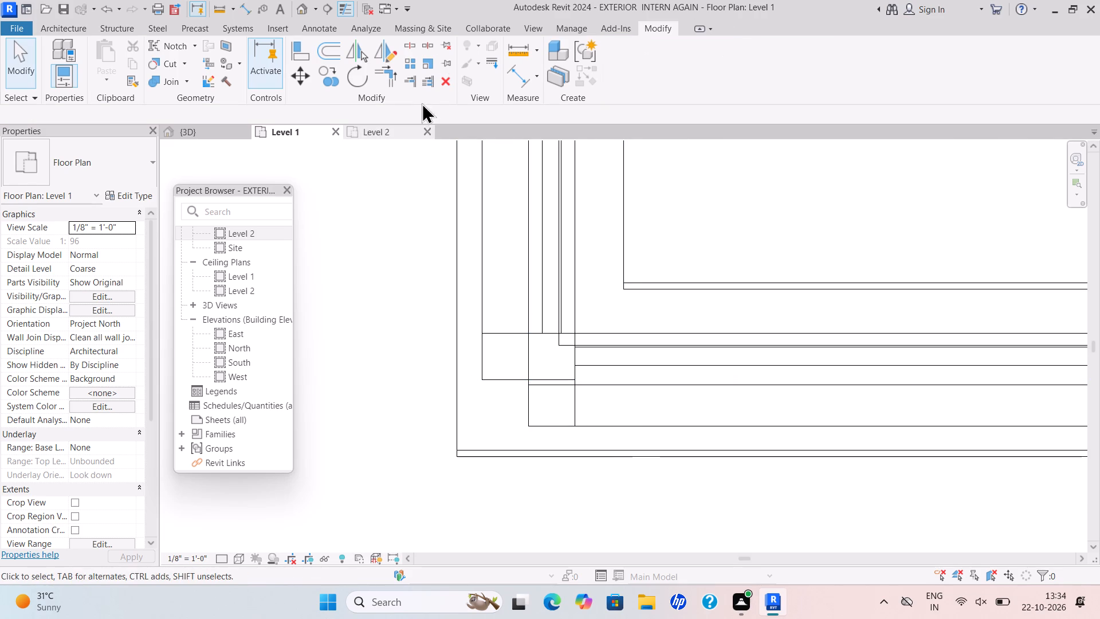
{"action": "left_click", "coordinate": [292, 54]}
{"action": "key", "text": "Tab"}
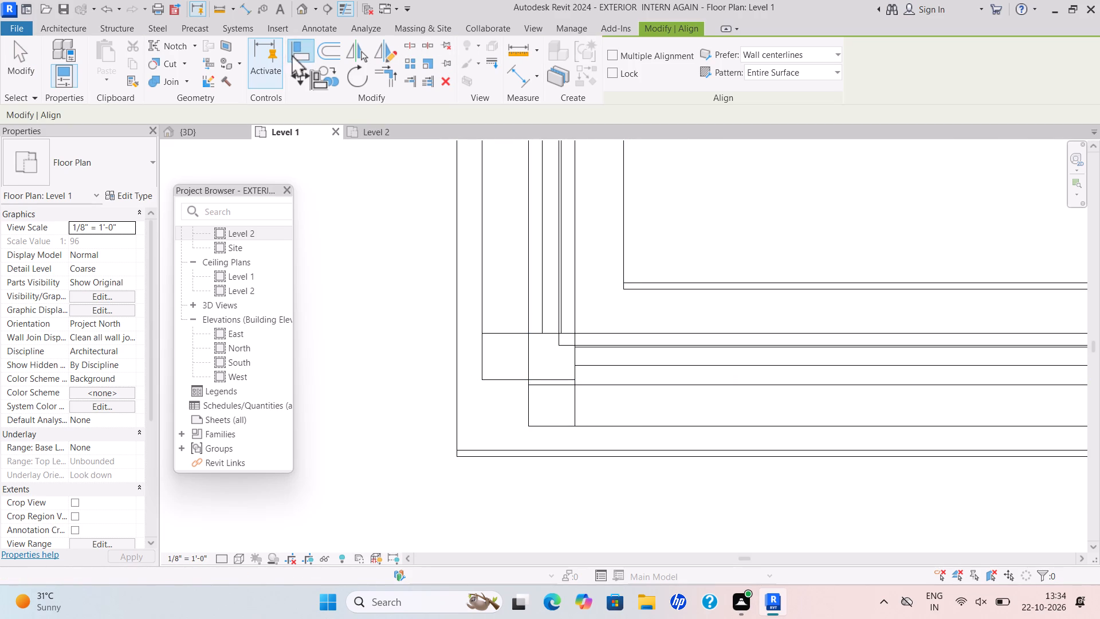
{"action": "left_click", "coordinate": [537, 423]}
{"action": "left_click", "coordinate": [528, 382]}
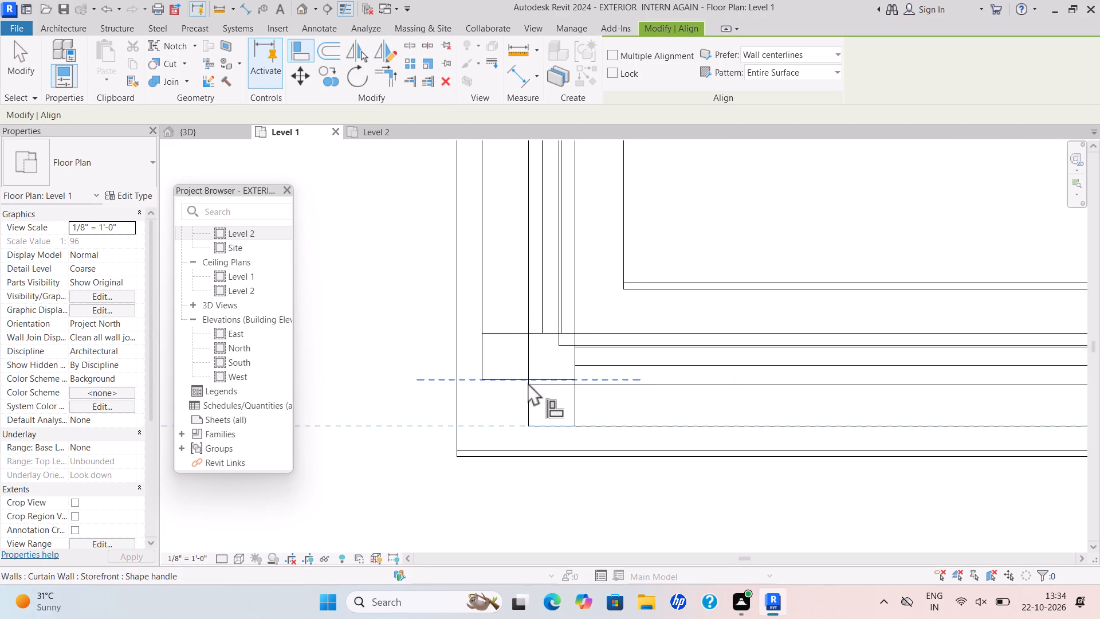
{"action": "scroll", "coordinate": [578, 431], "scroll_direction": "down", "scroll_amount": 6}
{"action": "key", "text": "Escape"}
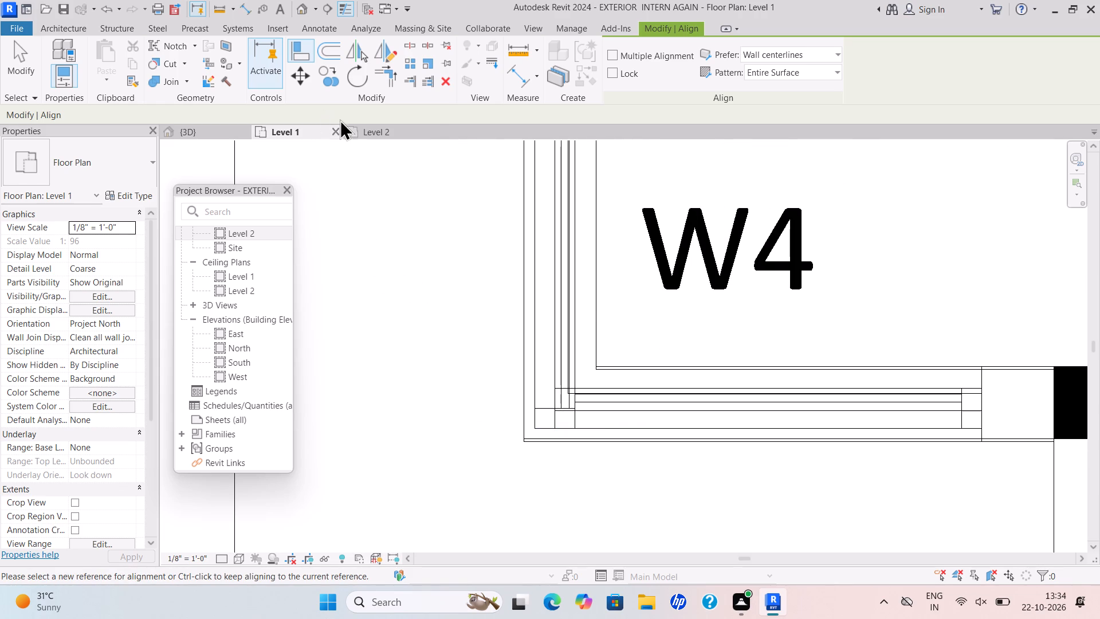
Examine both W4 corner windows in the 3D view, checking their corner joints and fit in the house walls.
{"action": "scroll", "coordinate": [297, 445], "scroll_direction": "down", "scroll_amount": 20}
{"action": "scroll", "coordinate": [297, 445], "scroll_direction": "down", "scroll_amount": 1}
{"action": "middle_click_drag", "start_coordinate": [620, 298], "coordinate": [555, 314]}
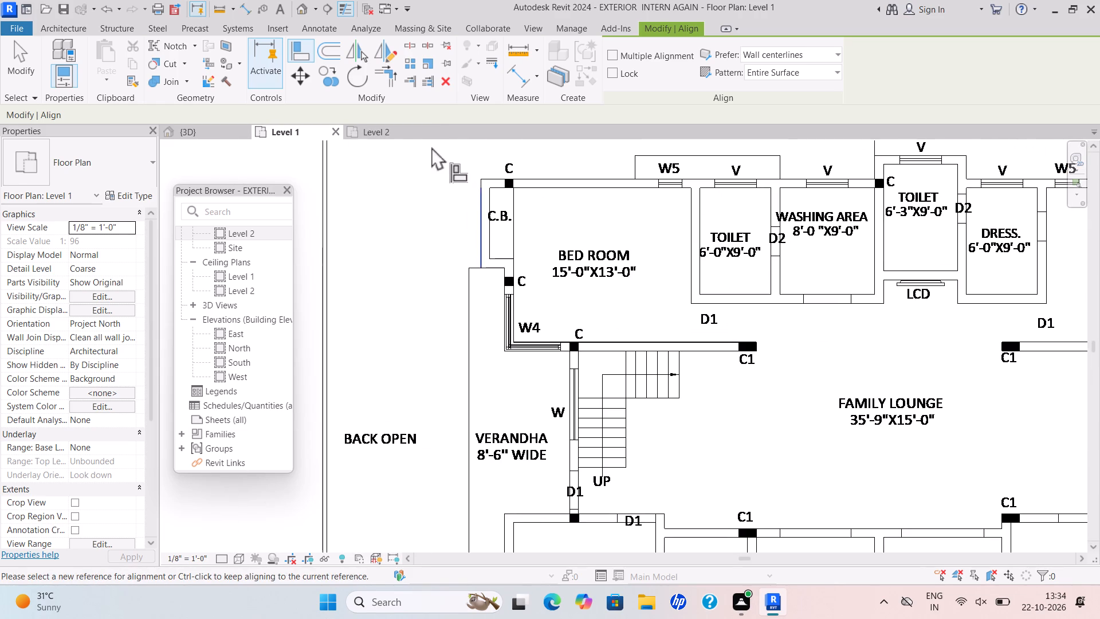
{"action": "left_click", "coordinate": [217, 126]}
{"action": "scroll", "coordinate": [469, 361], "scroll_direction": "down", "scroll_amount": 5}
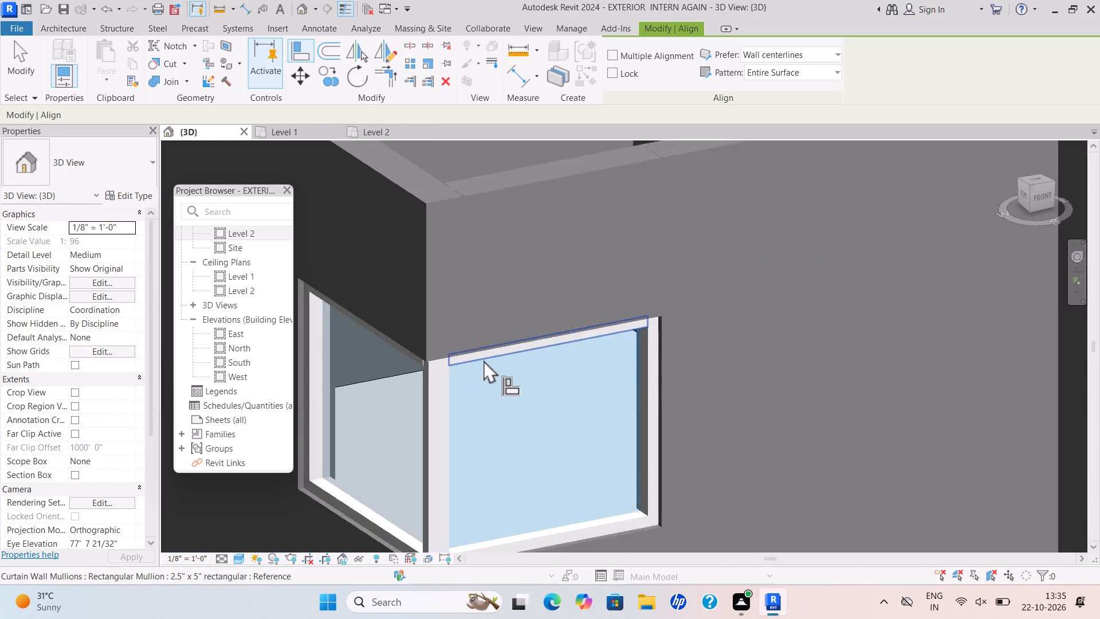
{"action": "scroll", "coordinate": [484, 360], "scroll_direction": "down", "scroll_amount": 13}
{"action": "scroll", "coordinate": [342, 259], "scroll_direction": "up", "scroll_amount": 6}
{"action": "scroll", "coordinate": [372, 268], "scroll_direction": "down", "scroll_amount": 3}
{"action": "middle_click_drag", "start_coordinate": [378, 283], "coordinate": [438, 369]}
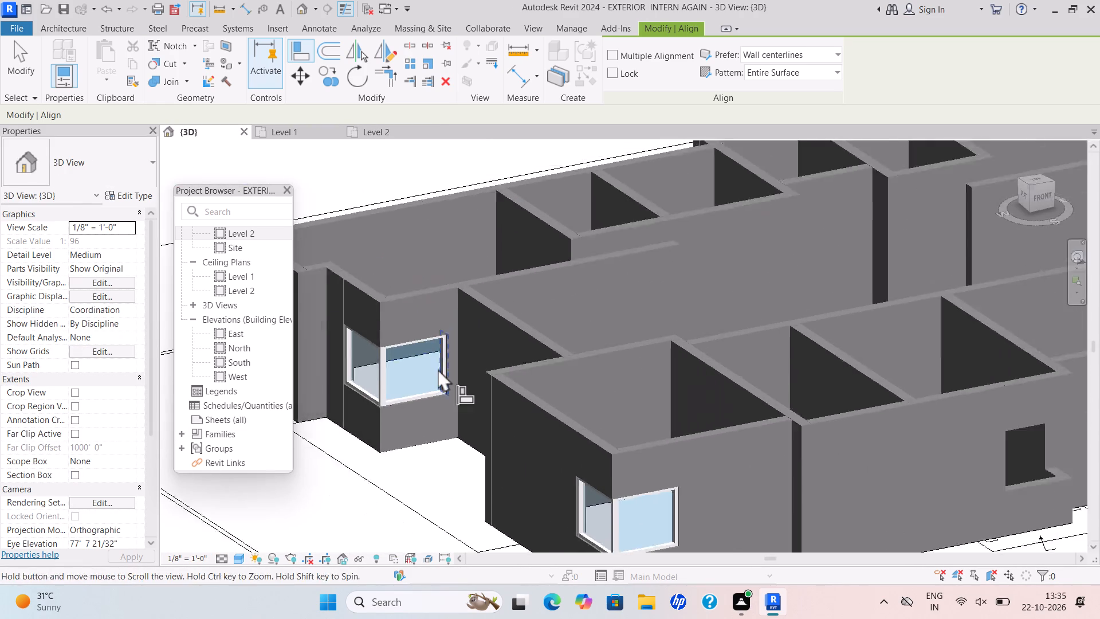
{"action": "middle_click_drag", "start_coordinate": [438, 369], "coordinate": [438, 368]}
{"action": "scroll", "coordinate": [438, 369], "scroll_direction": "down", "scroll_amount": 2}
{"action": "scroll", "coordinate": [466, 330], "scroll_direction": "down", "scroll_amount": 3}
{"action": "middle_click_drag", "start_coordinate": [466, 329], "coordinate": [448, 342]}
{"action": "scroll", "coordinate": [459, 340], "scroll_direction": "down", "scroll_amount": 1}
On Level 1, draw a Storefront curtain wall about 4'-5" long along the front 15'-0"X13'-0" bedroom's horizontal W4 opening, from the column side to the outer corner.
{"action": "left_click", "coordinate": [291, 135]}
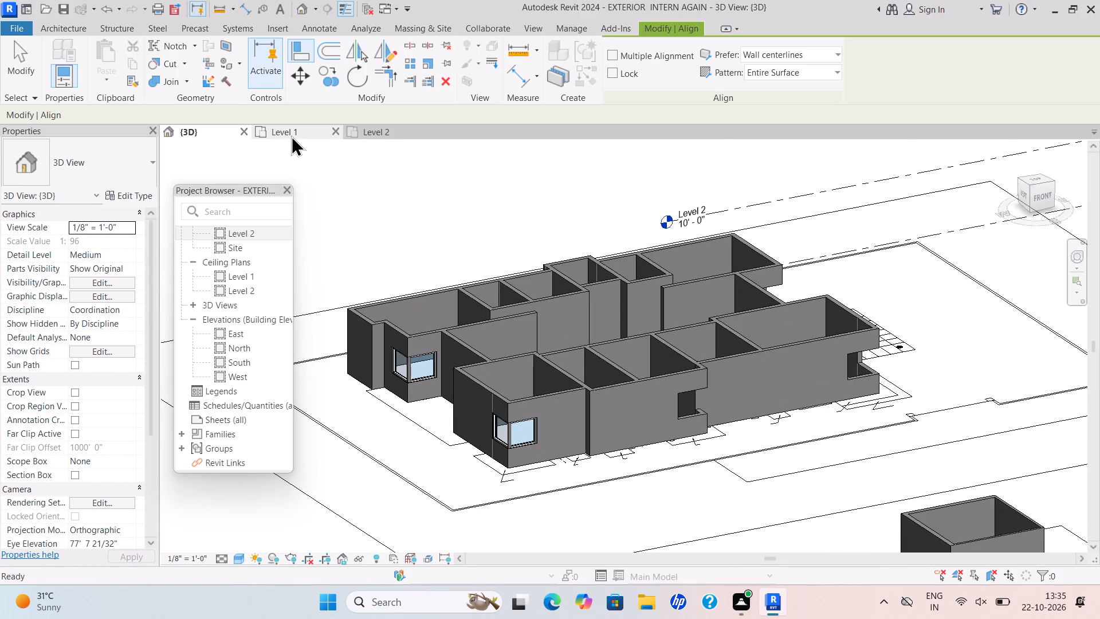
{"action": "scroll", "coordinate": [478, 359], "scroll_direction": "down", "scroll_amount": 7}
{"action": "scroll", "coordinate": [696, 299], "scroll_direction": "up", "scroll_amount": 5}
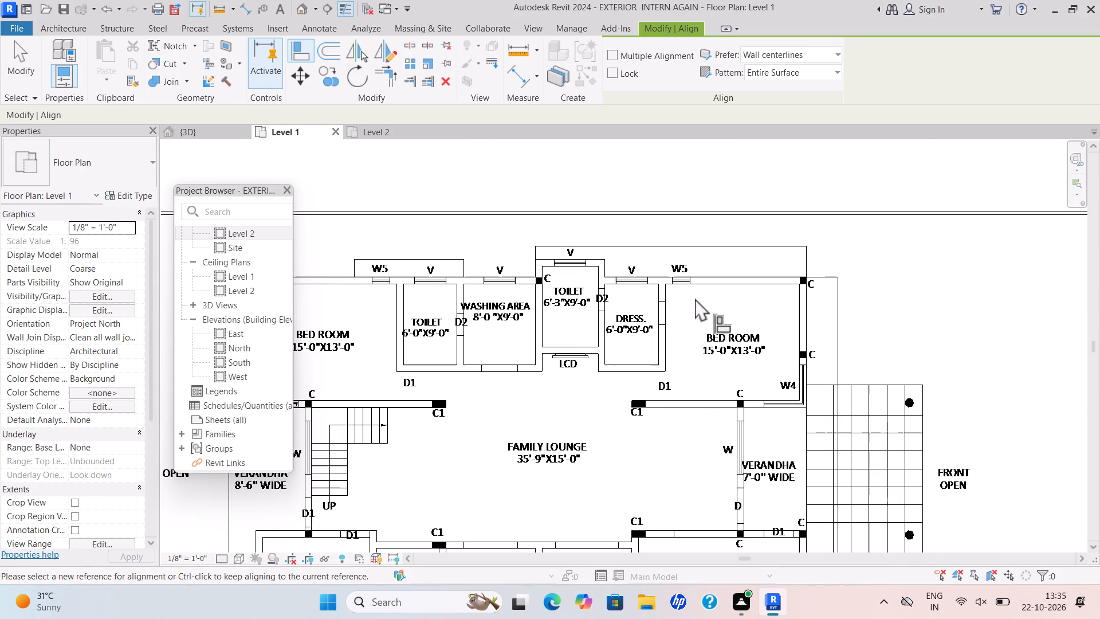
{"action": "key", "text": "Escape"}
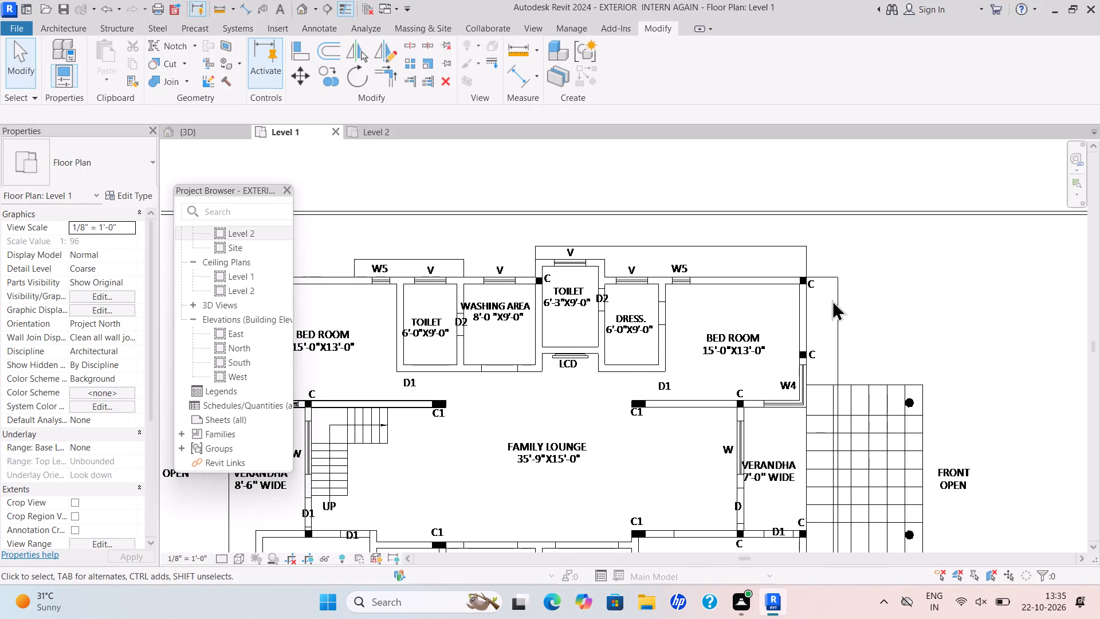
{"action": "scroll", "coordinate": [814, 310], "scroll_direction": "down", "scroll_amount": 3}
{"action": "scroll", "coordinate": [808, 397], "scroll_direction": "up", "scroll_amount": 2}
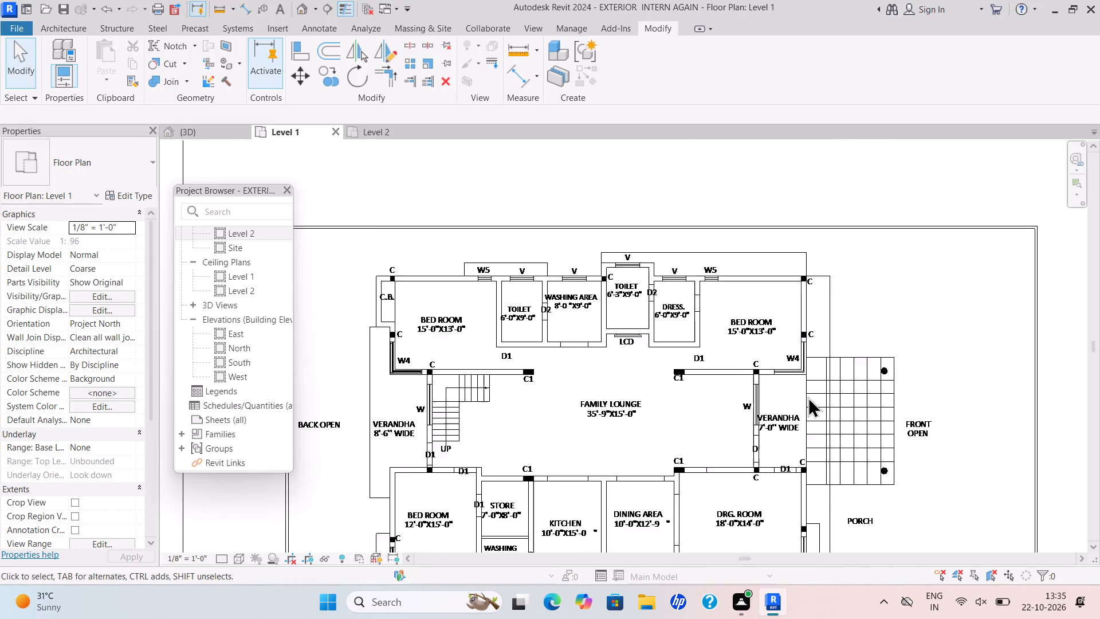
{"action": "scroll", "coordinate": [808, 397], "scroll_direction": "up", "scroll_amount": 2}
{"action": "scroll", "coordinate": [769, 356], "scroll_direction": "up", "scroll_amount": 5}
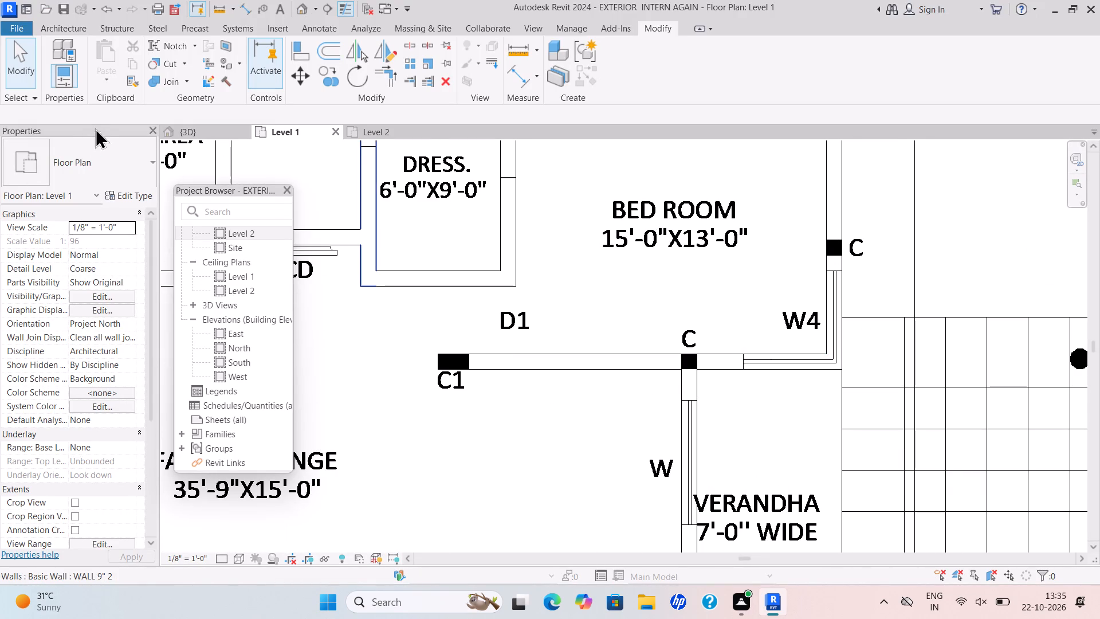
{"action": "left_click", "coordinate": [60, 25]}
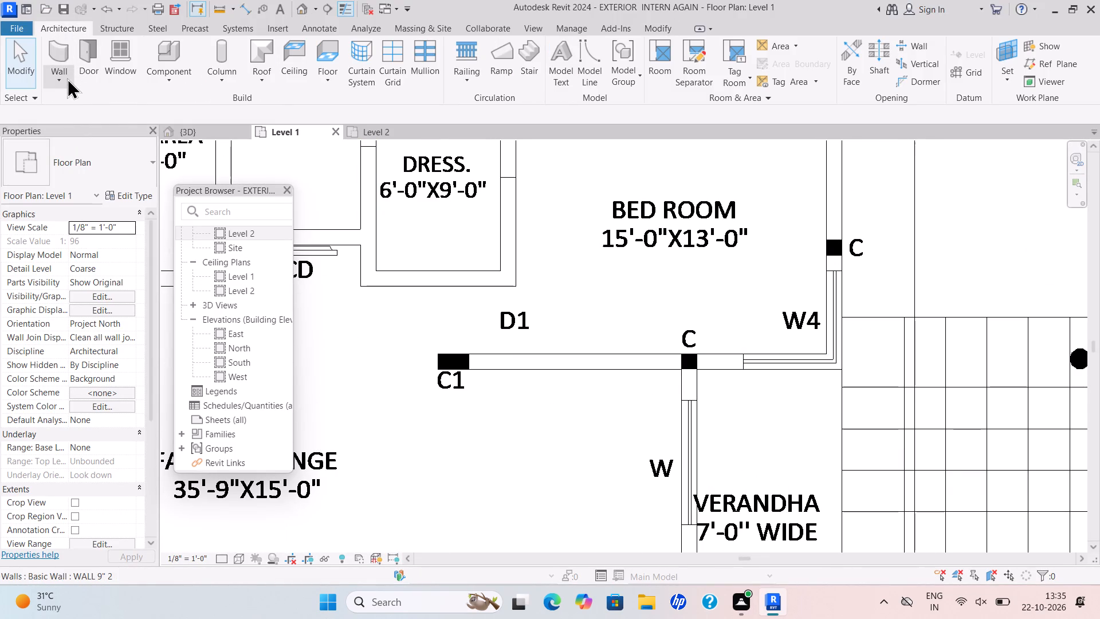
{"action": "left_click", "coordinate": [67, 79]}
{"action": "left_click", "coordinate": [74, 95]}
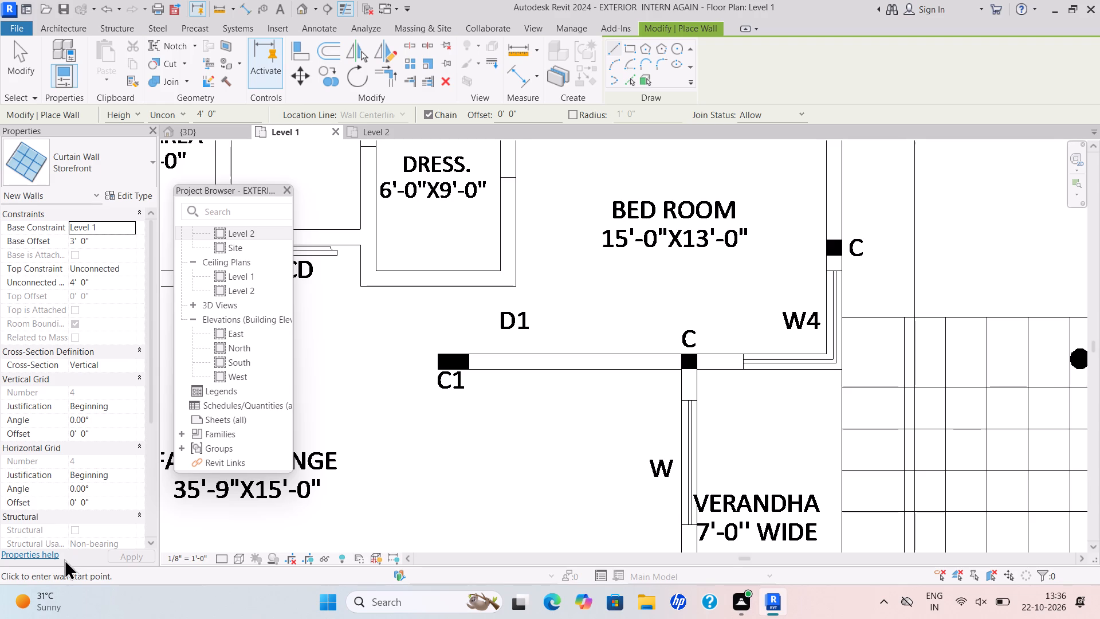
{"action": "scroll", "coordinate": [771, 377], "scroll_direction": "up", "scroll_amount": 4}
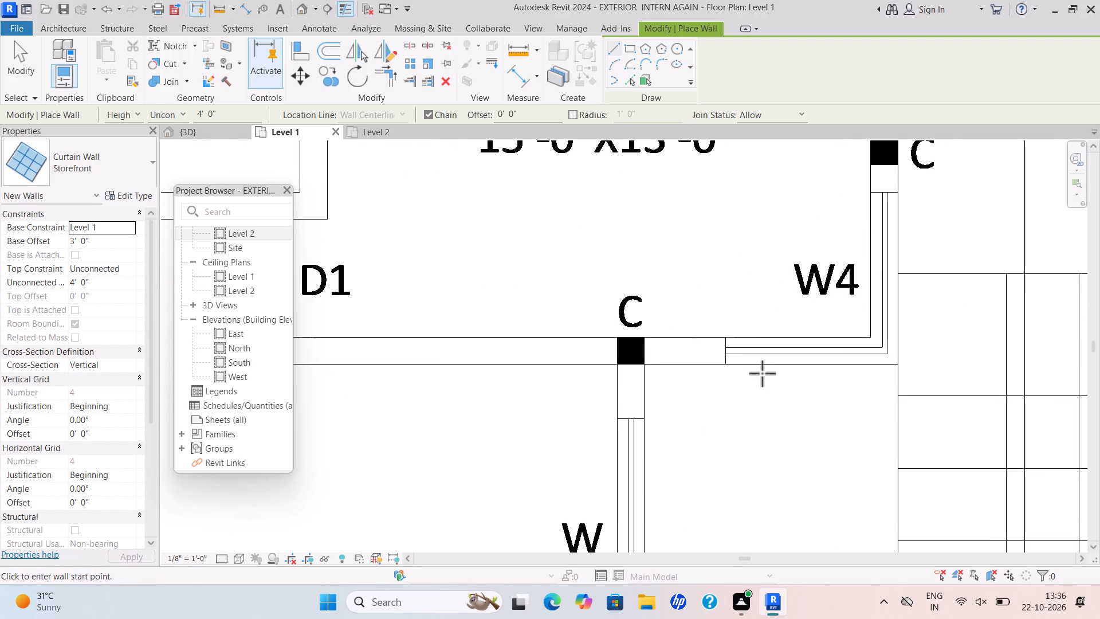
{"action": "scroll", "coordinate": [762, 373], "scroll_direction": "up", "scroll_amount": 5}
{"action": "scroll", "coordinate": [692, 330], "scroll_direction": "up", "scroll_amount": 5}
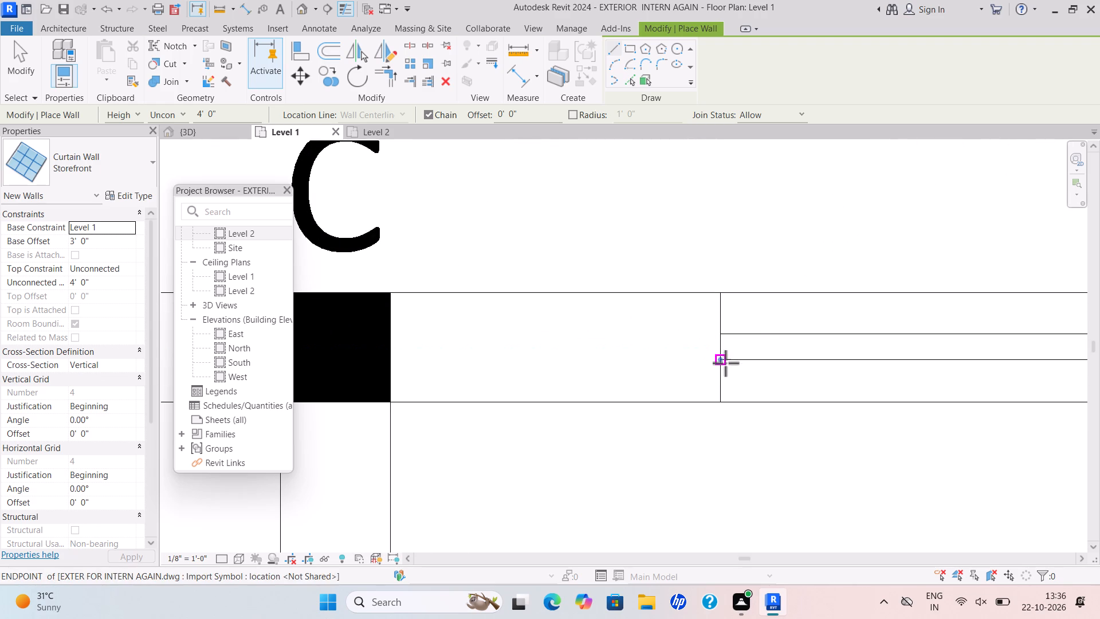
{"action": "left_click", "coordinate": [725, 363]}
{"action": "scroll", "coordinate": [954, 343], "scroll_direction": "down", "scroll_amount": 4}
{"action": "middle_click_drag", "start_coordinate": [954, 343], "coordinate": [689, 343]}
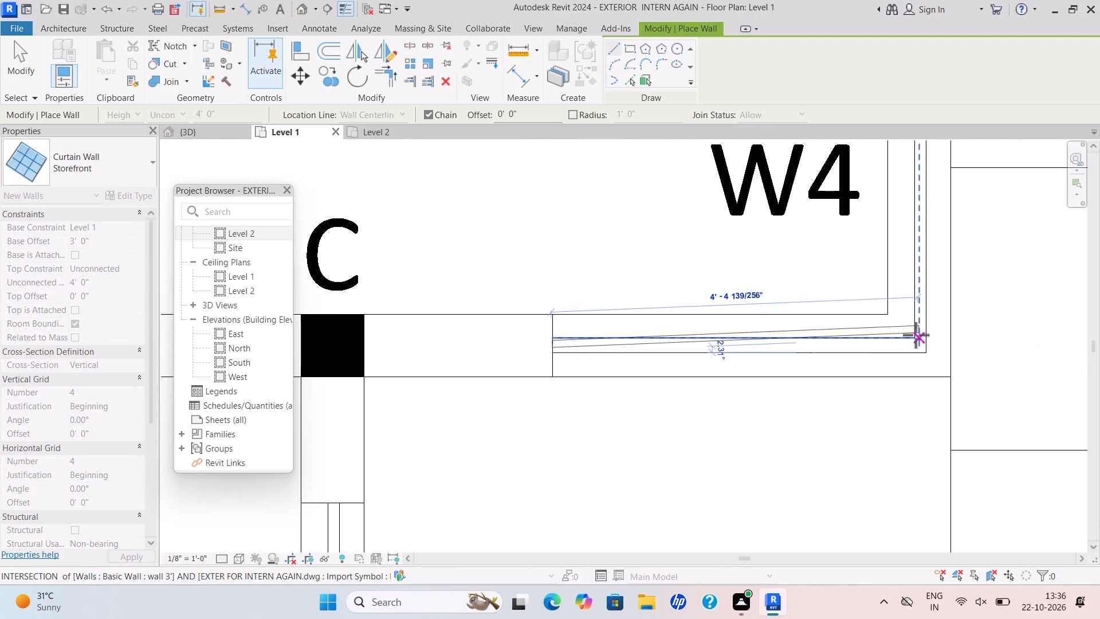
{"action": "scroll", "coordinate": [925, 340], "scroll_direction": "up", "scroll_amount": 6}
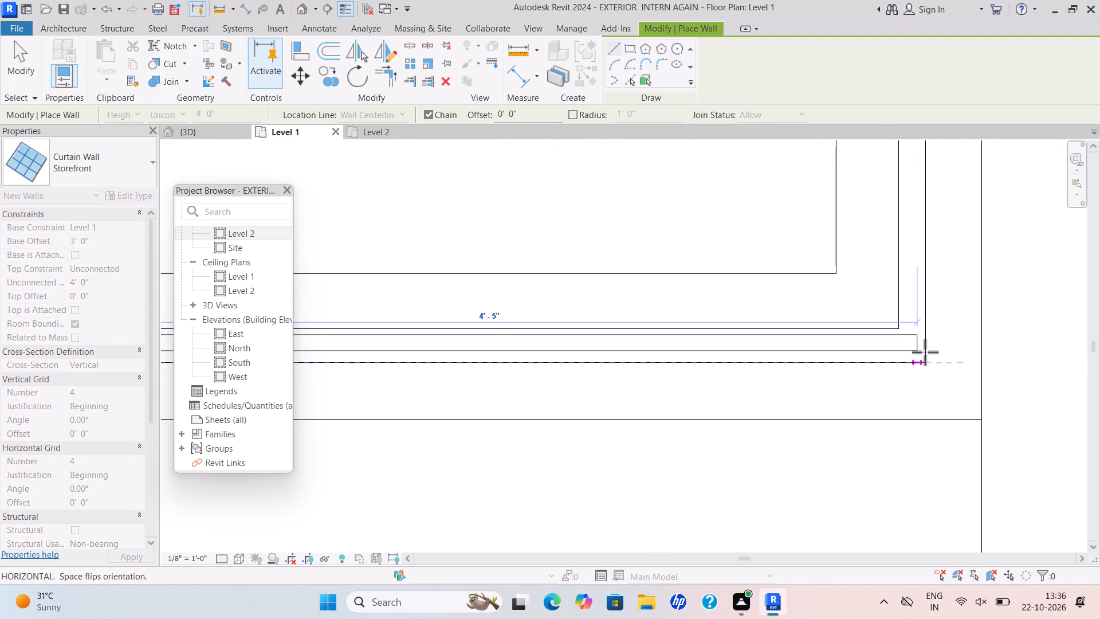
{"action": "left_click", "coordinate": [917, 354]}
Continue the Storefront curtain wall from the corner along the vertical W4 opening to its far end below the column and finish the wall.
{"action": "scroll", "coordinate": [900, 241], "scroll_direction": "down", "scroll_amount": 2}
{"action": "middle_click_drag", "start_coordinate": [905, 263], "coordinate": [894, 470]}
{"action": "scroll", "coordinate": [901, 248], "scroll_direction": "down", "scroll_amount": 6}
{"action": "middle_click_drag", "start_coordinate": [890, 225], "coordinate": [895, 420]}
{"action": "scroll", "coordinate": [903, 323], "scroll_direction": "up", "scroll_amount": 2}
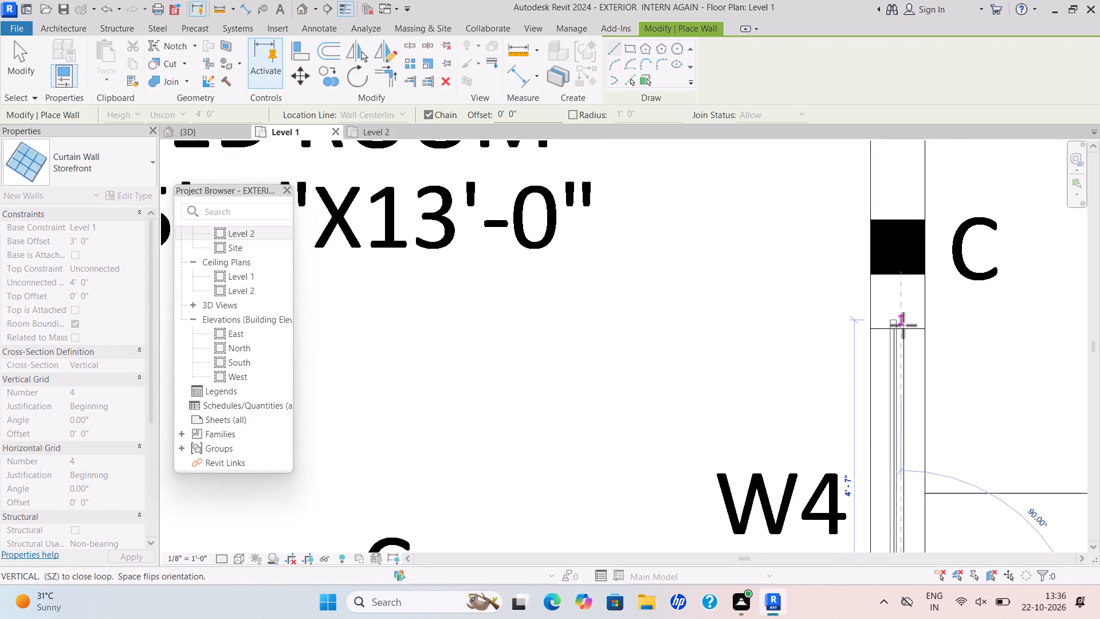
{"action": "scroll", "coordinate": [903, 325], "scroll_direction": "up", "scroll_amount": 11}
{"action": "left_click", "coordinate": [901, 328]}
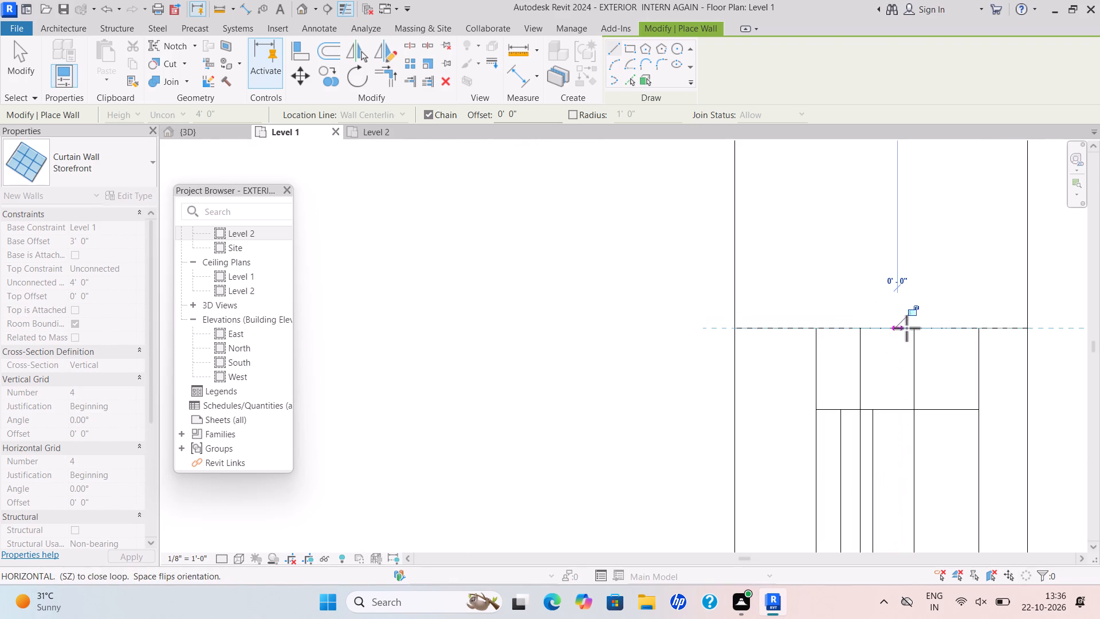
{"action": "key", "text": "Escape"}
Align the corner end of the front bedroom's horizontal W4 curtain wall with the outer face of the vertical one.
{"action": "scroll", "coordinate": [839, 467], "scroll_direction": "down", "scroll_amount": 6}
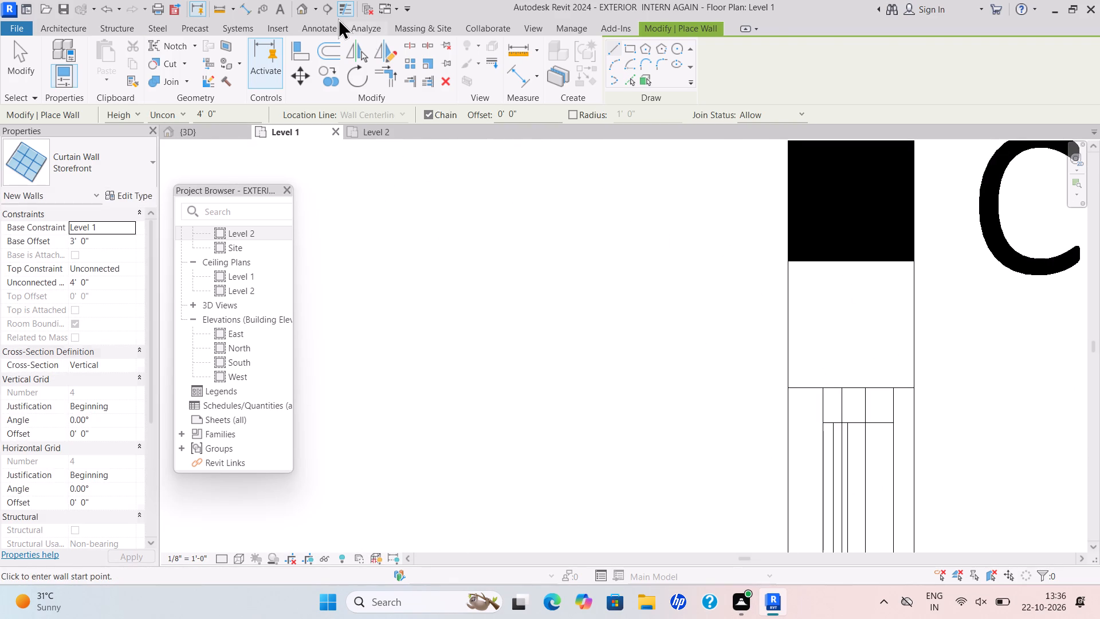
{"action": "left_click", "coordinate": [305, 53]}
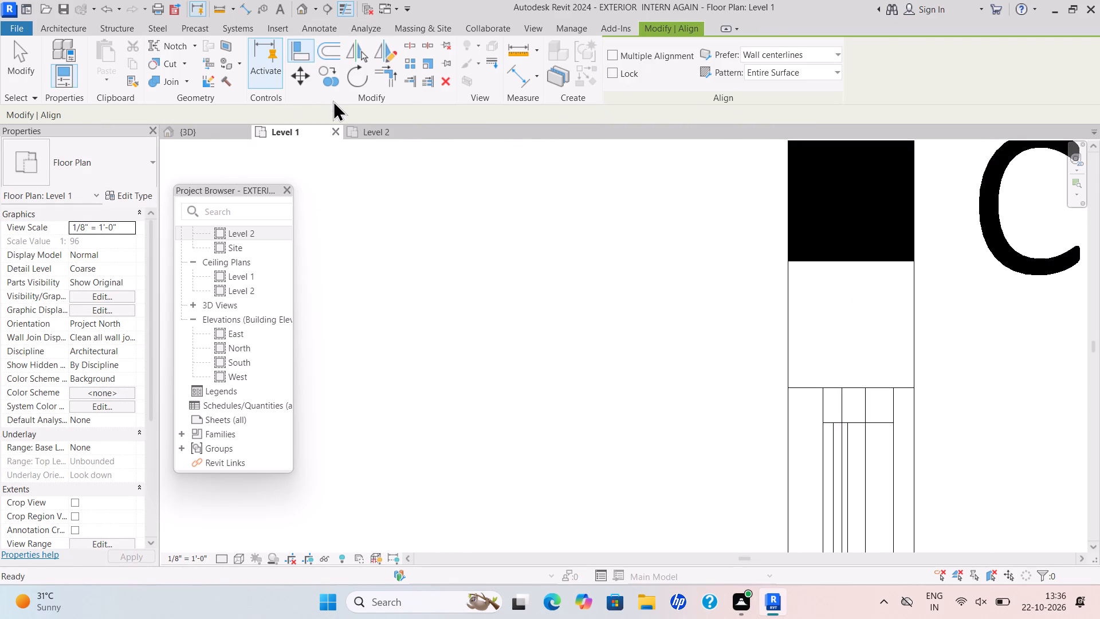
{"action": "key", "text": "Tab"}
{"action": "scroll", "coordinate": [438, 297], "scroll_direction": "down", "scroll_amount": 9}
{"action": "middle_click_drag", "start_coordinate": [592, 341], "coordinate": [561, 199]}
{"action": "scroll", "coordinate": [561, 205], "scroll_direction": "down", "scroll_amount": 1}
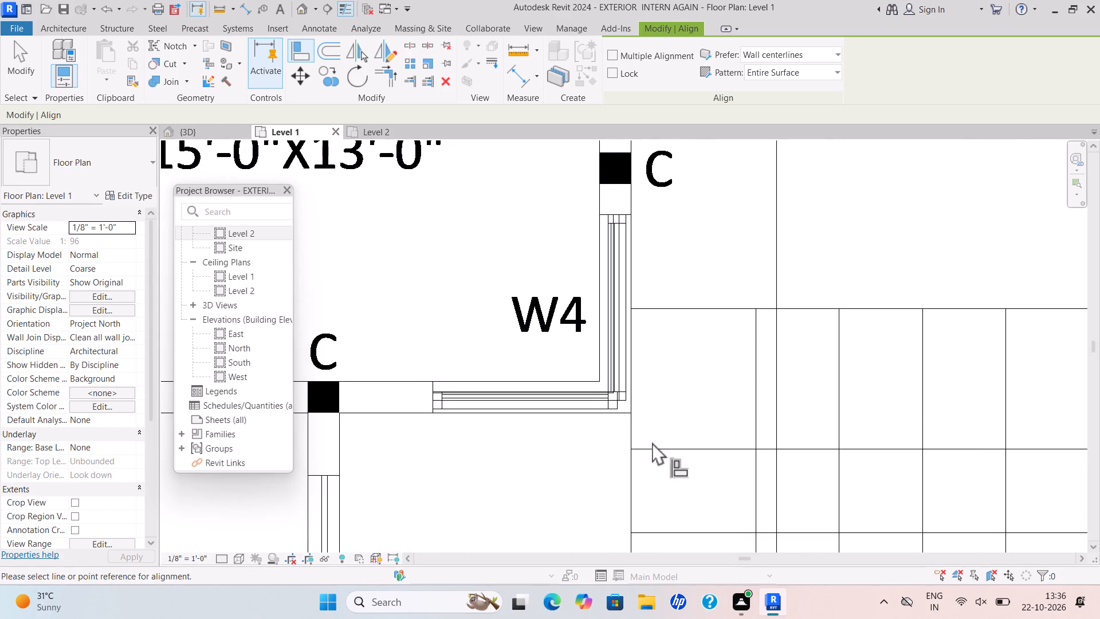
{"action": "scroll", "coordinate": [619, 394], "scroll_direction": "up", "scroll_amount": 11}
{"action": "left_click", "coordinate": [646, 403]}
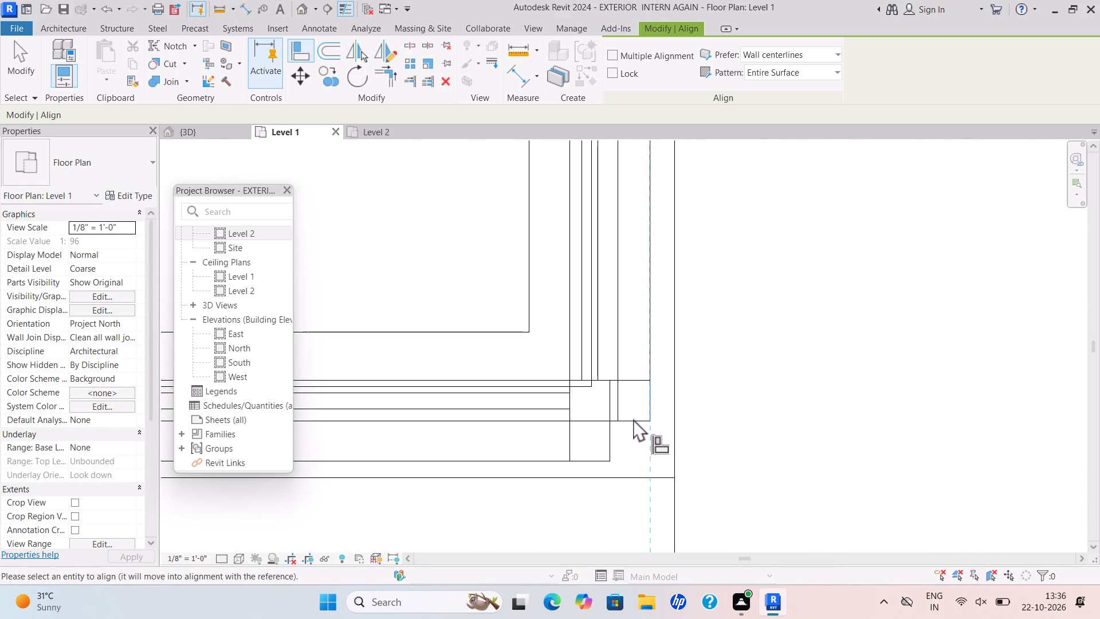
{"action": "left_click", "coordinate": [611, 436]}
{"action": "scroll", "coordinate": [713, 389], "scroll_direction": "down", "scroll_amount": 1}
{"action": "key", "text": "Escape"}
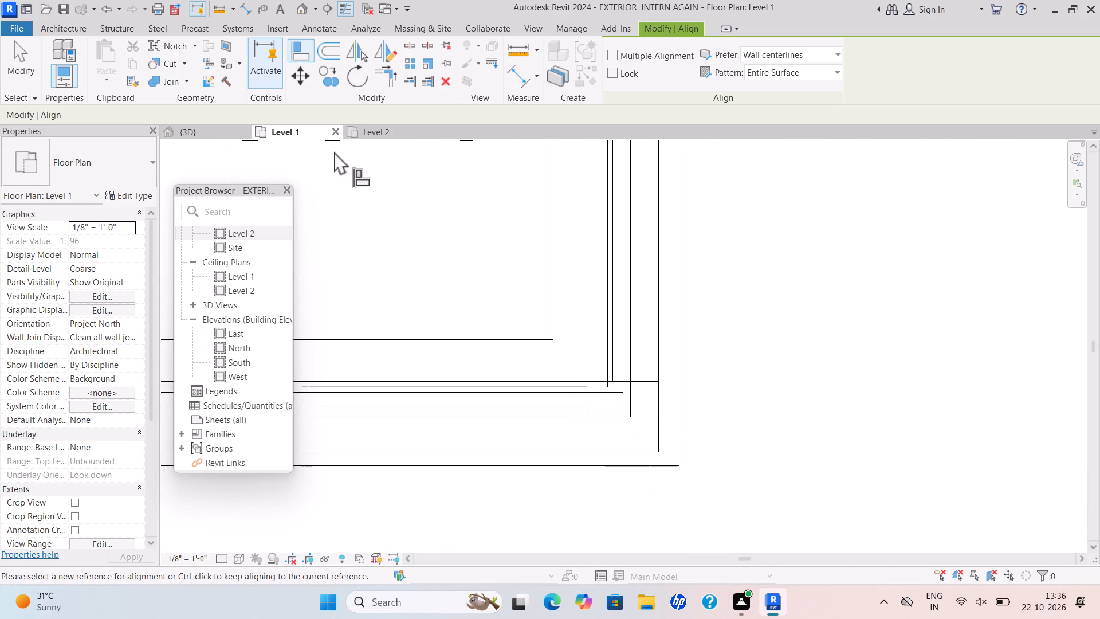
Examine the front bedroom's W4 corner window in the 3D view, checking its corner joint and fit in the walls.
{"action": "left_click", "coordinate": [211, 128]}
{"action": "scroll", "coordinate": [536, 263], "scroll_direction": "down", "scroll_amount": 3}
{"action": "scroll", "coordinate": [725, 348], "scroll_direction": "up", "scroll_amount": 5}
{"action": "scroll", "coordinate": [863, 279], "scroll_direction": "down", "scroll_amount": 2}
{"action": "middle_click_drag", "start_coordinate": [857, 288], "coordinate": [693, 340], "text": "shift"}
{"action": "scroll", "coordinate": [643, 293], "scroll_direction": "down", "scroll_amount": 5}
{"action": "middle_click_drag", "start_coordinate": [638, 447], "coordinate": [635, 608]}
{"action": "right_click_drag", "start_coordinate": [638, 447], "coordinate": [635, 609]}
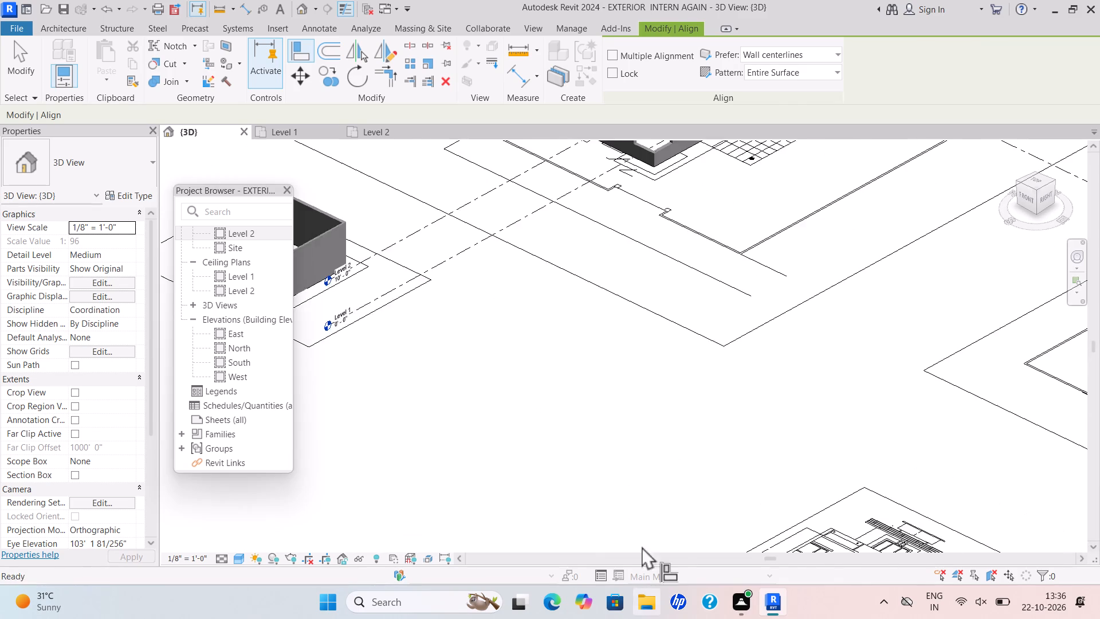
{"action": "scroll", "coordinate": [642, 546], "scroll_direction": "down", "scroll_amount": 9}
{"action": "scroll", "coordinate": [674, 308], "scroll_direction": "up", "scroll_amount": 20}
{"action": "scroll", "coordinate": [674, 308], "scroll_direction": "up", "scroll_amount": 3}
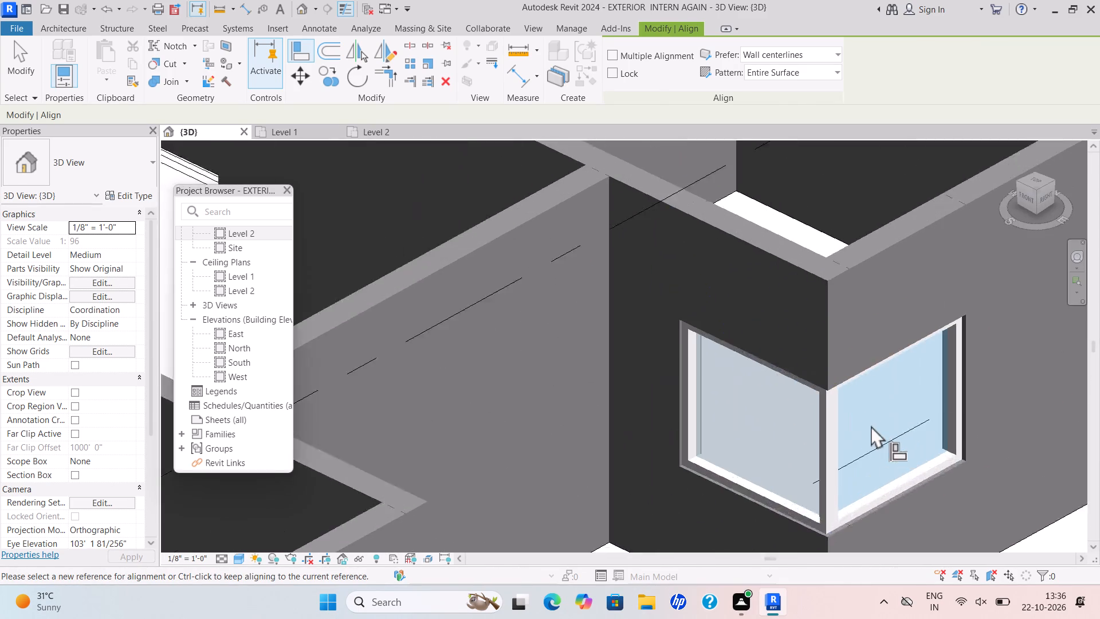
{"action": "scroll", "coordinate": [871, 425], "scroll_direction": "up", "scroll_amount": 3}
{"action": "scroll", "coordinate": [743, 409], "scroll_direction": "down", "scroll_amount": 6}
{"action": "scroll", "coordinate": [671, 434], "scroll_direction": "down", "scroll_amount": 11}
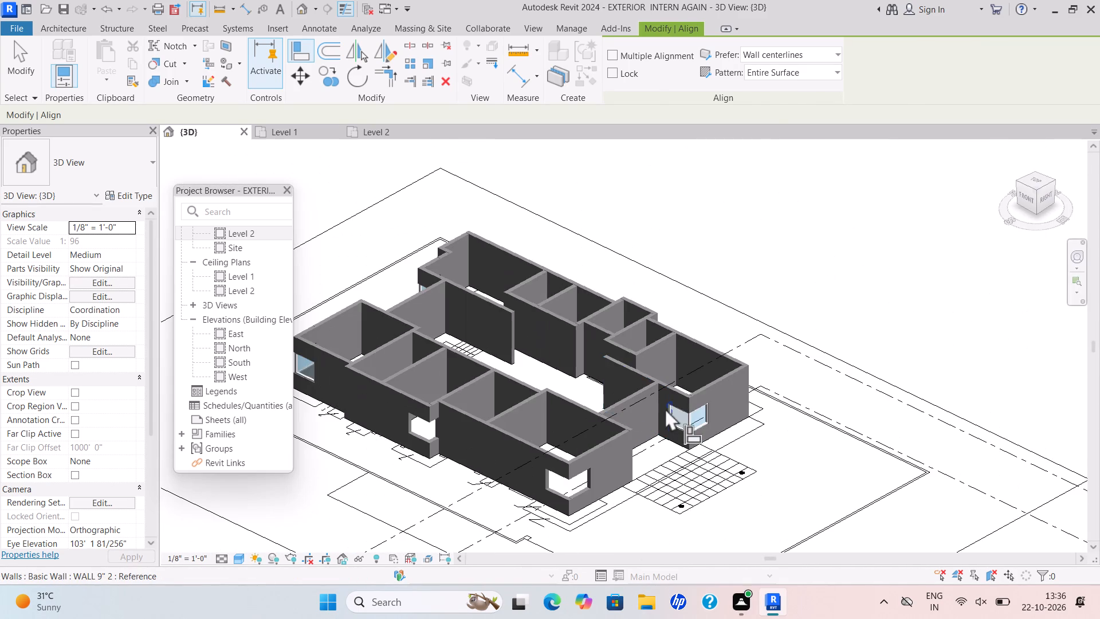
{"action": "scroll", "coordinate": [451, 403], "scroll_direction": "up", "scroll_amount": 5}
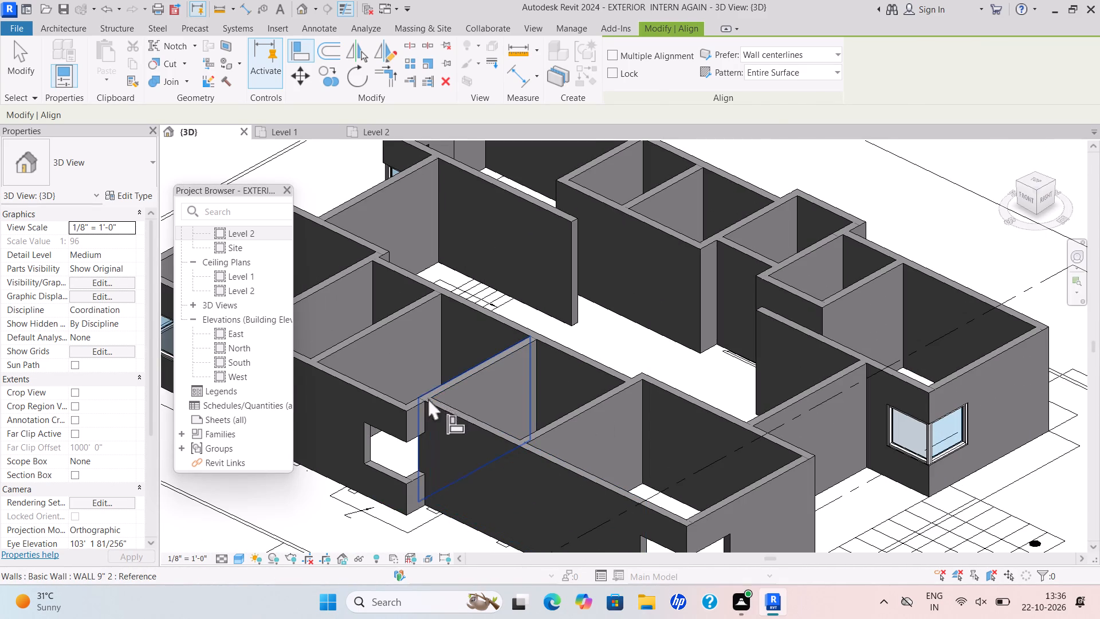
Review the Level 1 plan for the remaining window openings, from the front verandah to the W1 corner of the DRG. ROOM.
{"action": "left_click", "coordinate": [311, 127]}
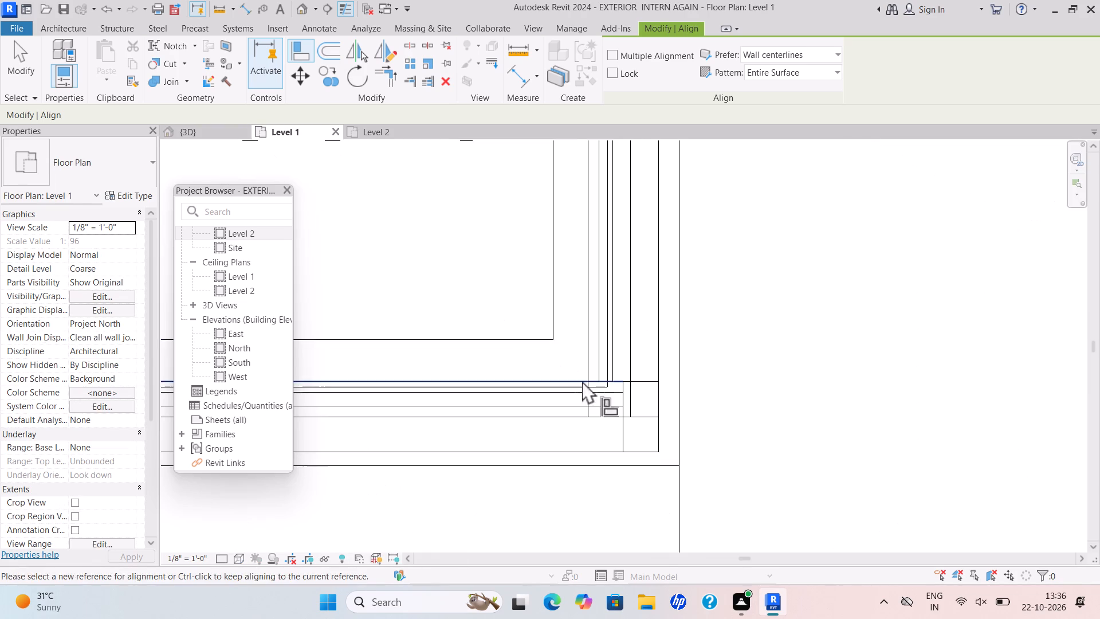
{"action": "scroll", "coordinate": [586, 387], "scroll_direction": "down", "scroll_amount": 13}
{"action": "scroll", "coordinate": [712, 369], "scroll_direction": "down", "scroll_amount": 7}
{"action": "scroll", "coordinate": [672, 437], "scroll_direction": "down", "scroll_amount": 6}
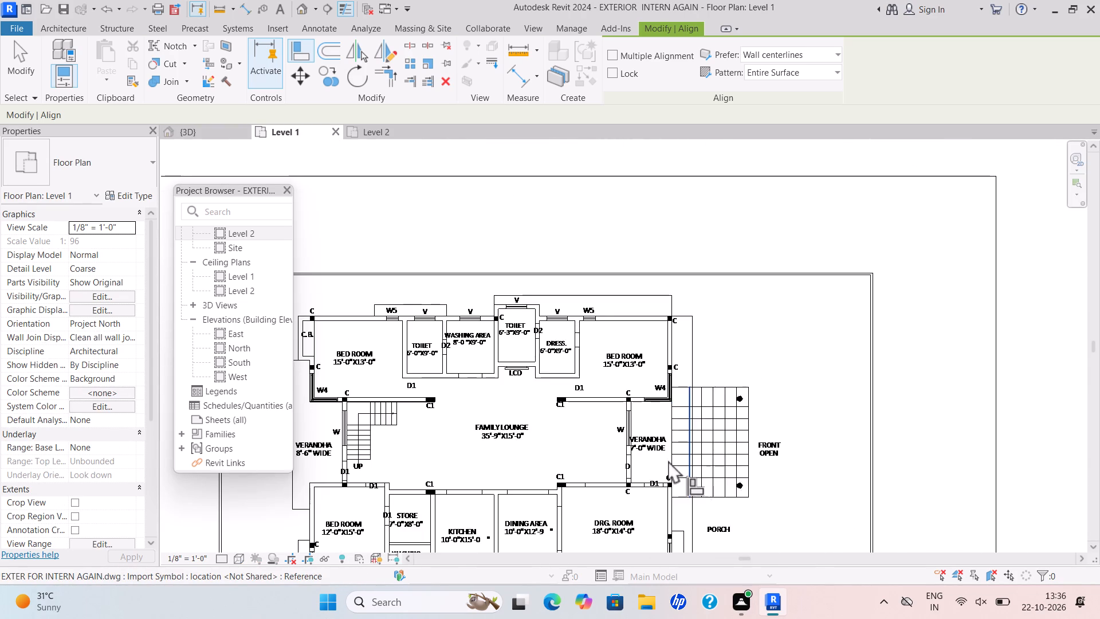
{"action": "scroll", "coordinate": [668, 460], "scroll_direction": "down", "scroll_amount": 2}
{"action": "middle_click_drag", "start_coordinate": [667, 460], "coordinate": [639, 356]}
{"action": "scroll", "coordinate": [659, 417], "scroll_direction": "down", "scroll_amount": 1}
{"action": "scroll", "coordinate": [627, 361], "scroll_direction": "up", "scroll_amount": 12}
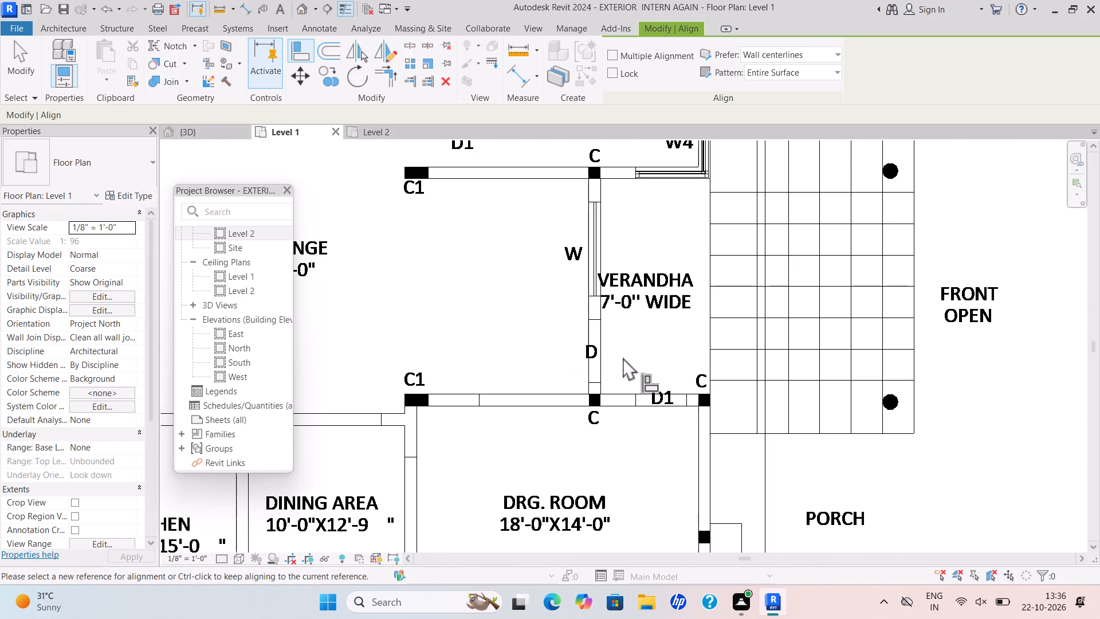
{"action": "key", "text": "Escape"}
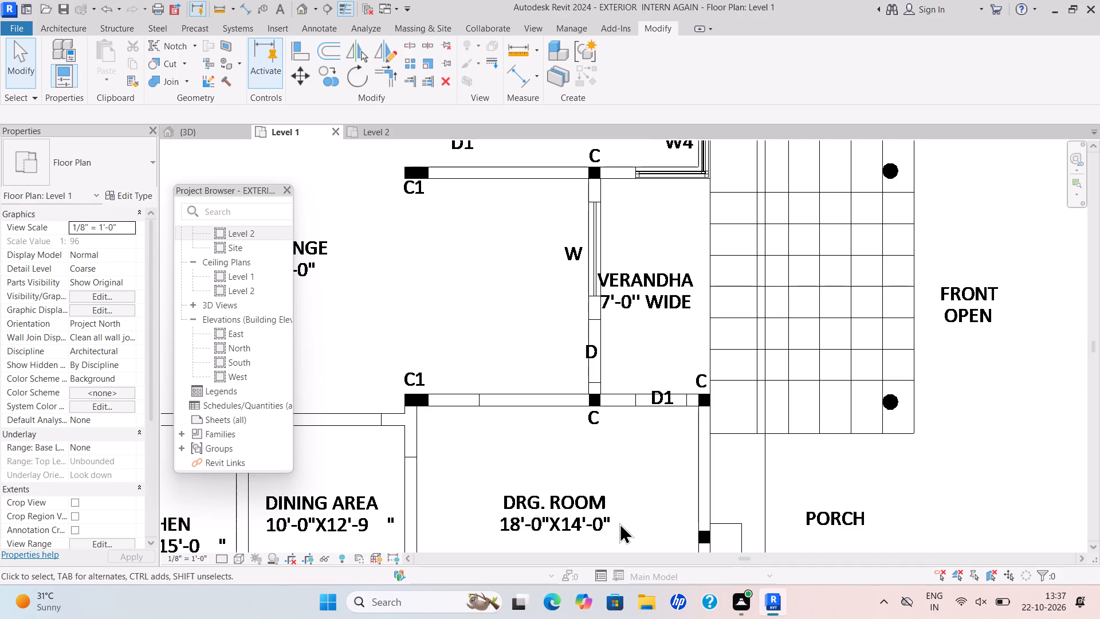
{"action": "scroll", "coordinate": [609, 340], "scroll_direction": "down", "scroll_amount": 4}
{"action": "scroll", "coordinate": [479, 432], "scroll_direction": "down", "scroll_amount": 5}
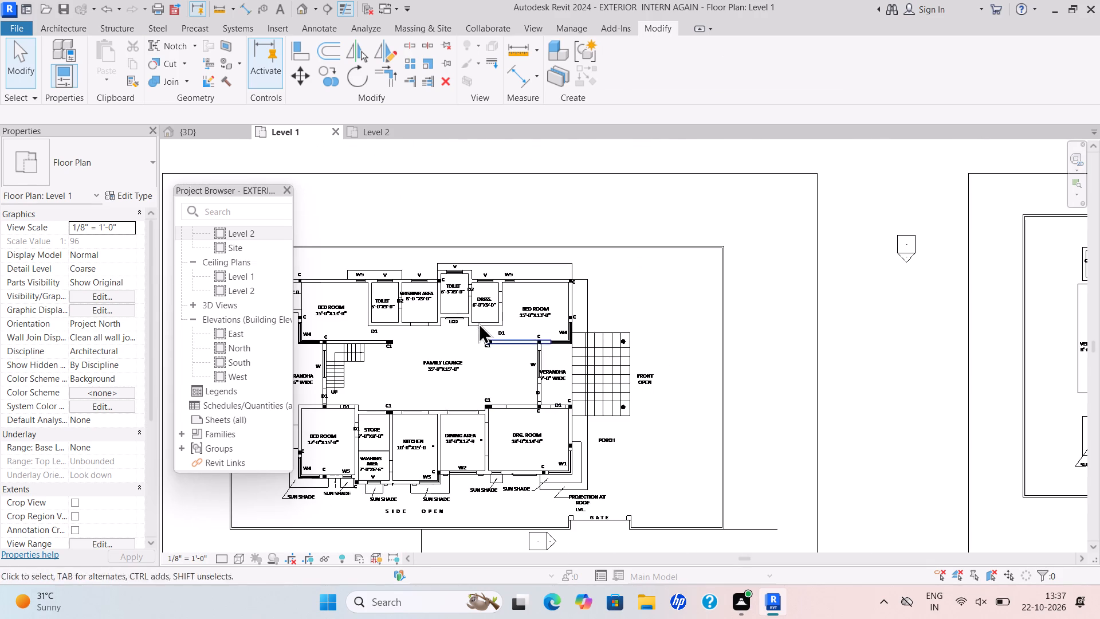
{"action": "scroll", "coordinate": [414, 402], "scroll_direction": "down", "scroll_amount": 4}
{"action": "scroll", "coordinate": [466, 304], "scroll_direction": "up", "scroll_amount": 3}
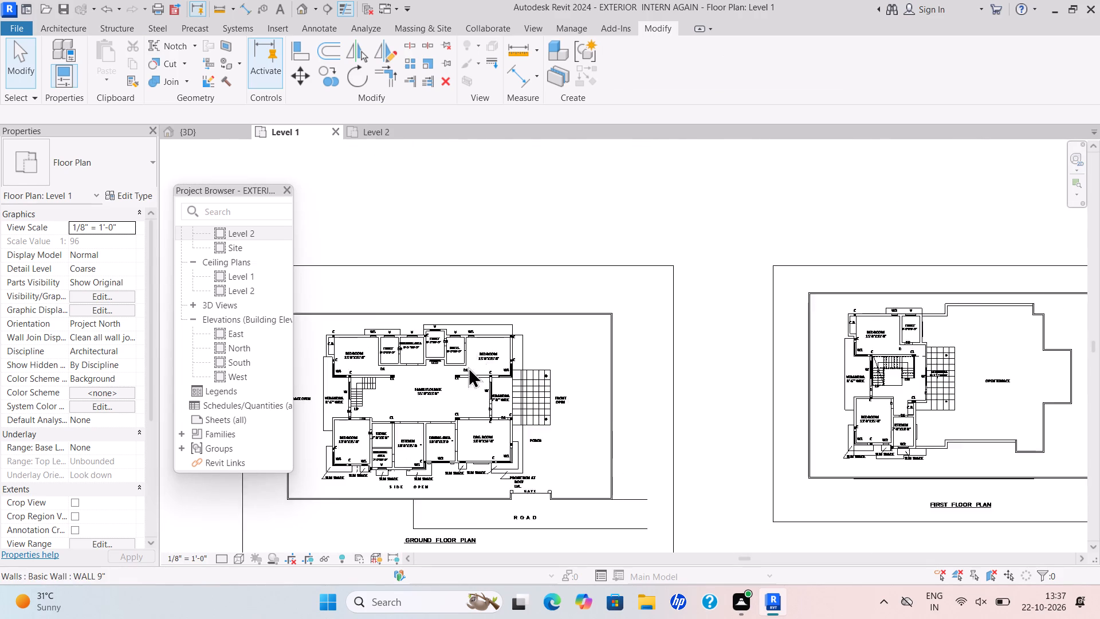
{"action": "scroll", "coordinate": [508, 503], "scroll_direction": "up", "scroll_amount": 5}
{"action": "middle_click_drag", "start_coordinate": [532, 499], "coordinate": [518, 385]}
{"action": "scroll", "coordinate": [519, 383], "scroll_direction": "up", "scroll_amount": 1}
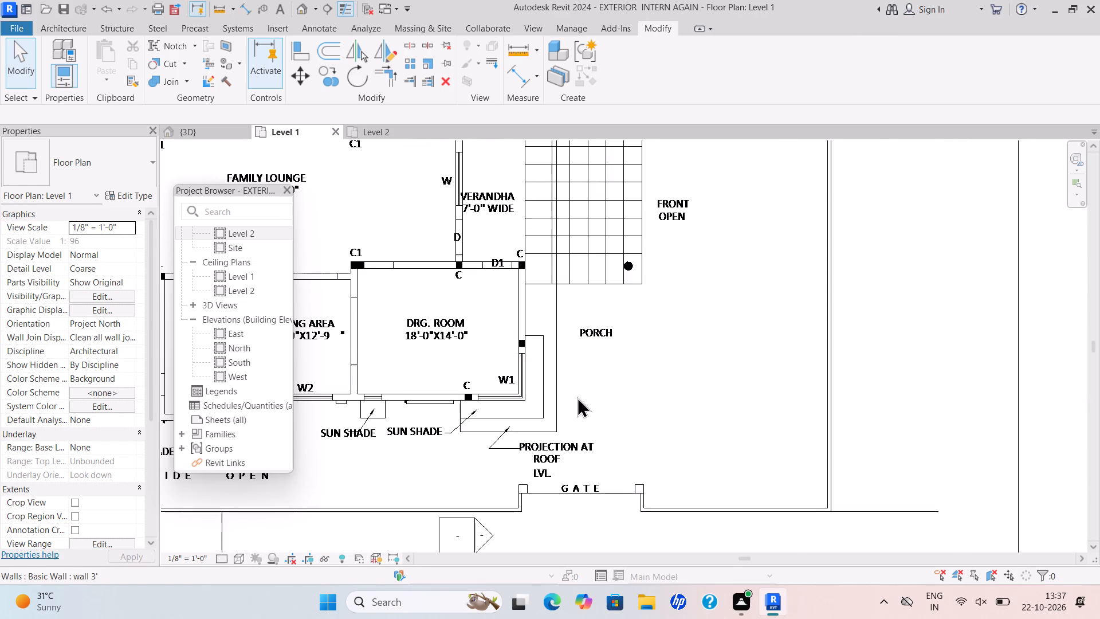
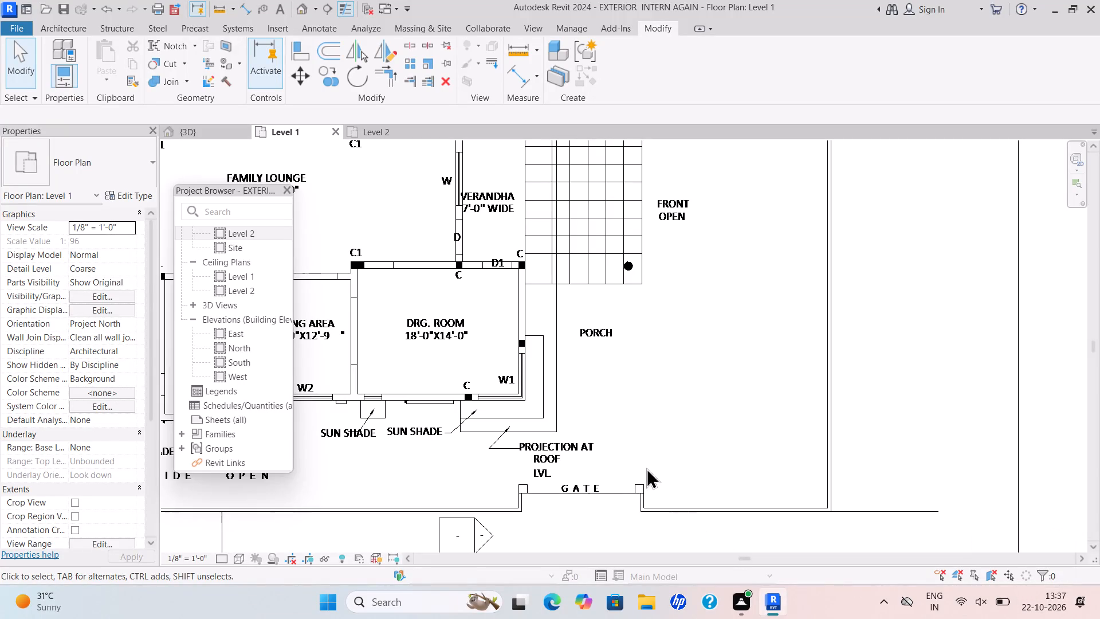
Draw a Storefront curtain wall about 4'-11" long in the DRG. ROOM's horizontal W1 opening, from its column-side end to the corner.
{"action": "left_click", "coordinate": [57, 24]}
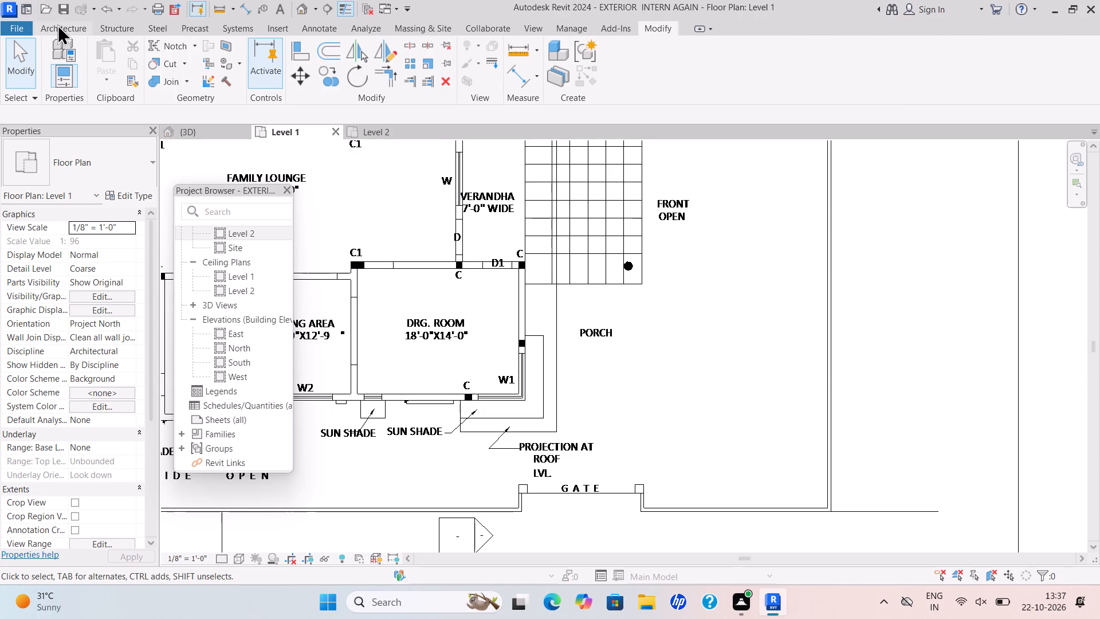
{"action": "left_click", "coordinate": [68, 81]}
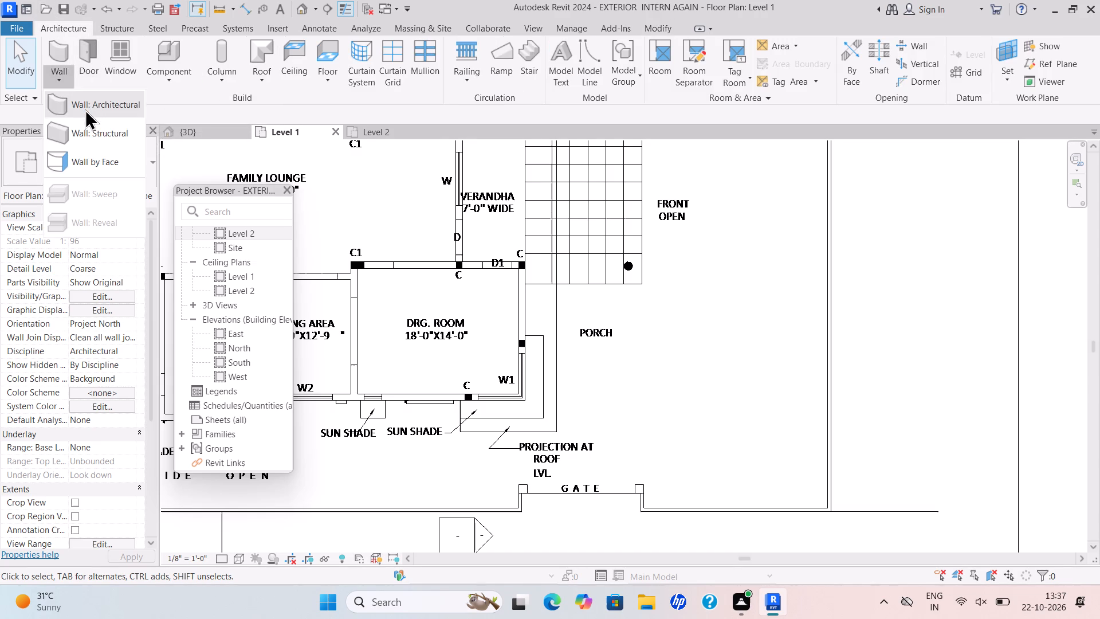
{"action": "left_click", "coordinate": [85, 109]}
{"action": "scroll", "coordinate": [478, 413], "scroll_direction": "up", "scroll_amount": 4}
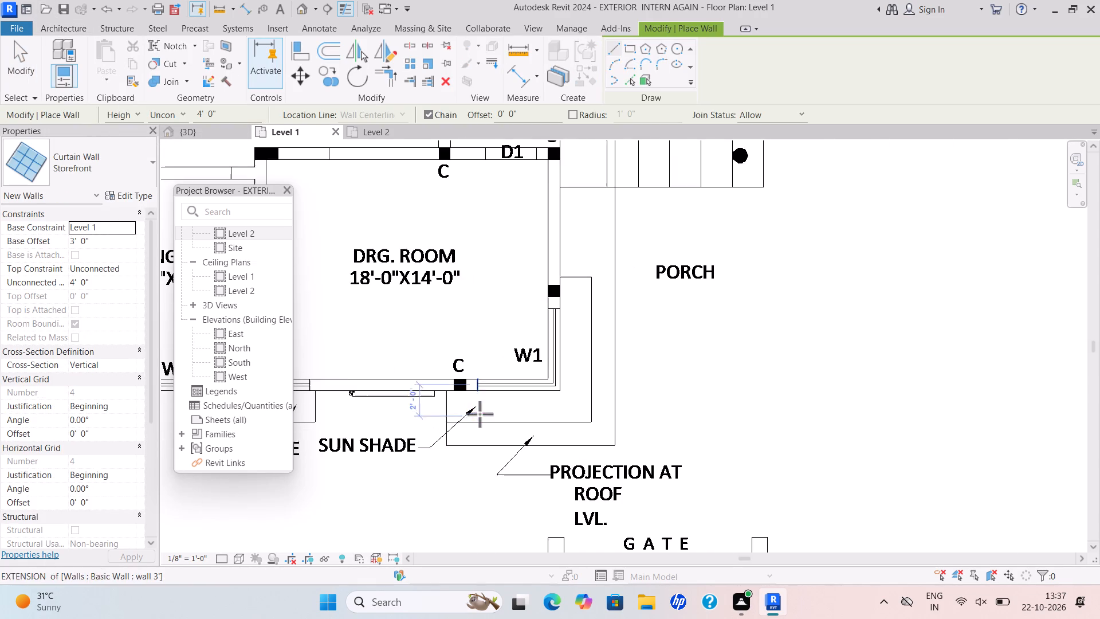
{"action": "scroll", "coordinate": [563, 358], "scroll_direction": "down", "scroll_amount": 9}
{"action": "scroll", "coordinate": [558, 370], "scroll_direction": "up", "scroll_amount": 4}
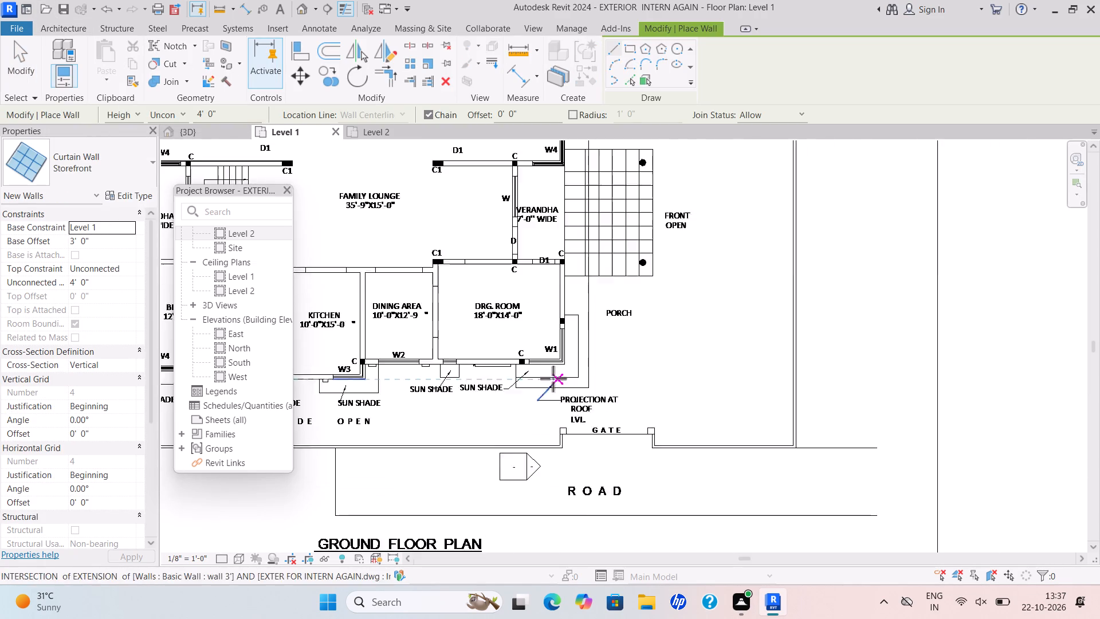
{"action": "scroll", "coordinate": [540, 377], "scroll_direction": "up", "scroll_amount": 19}
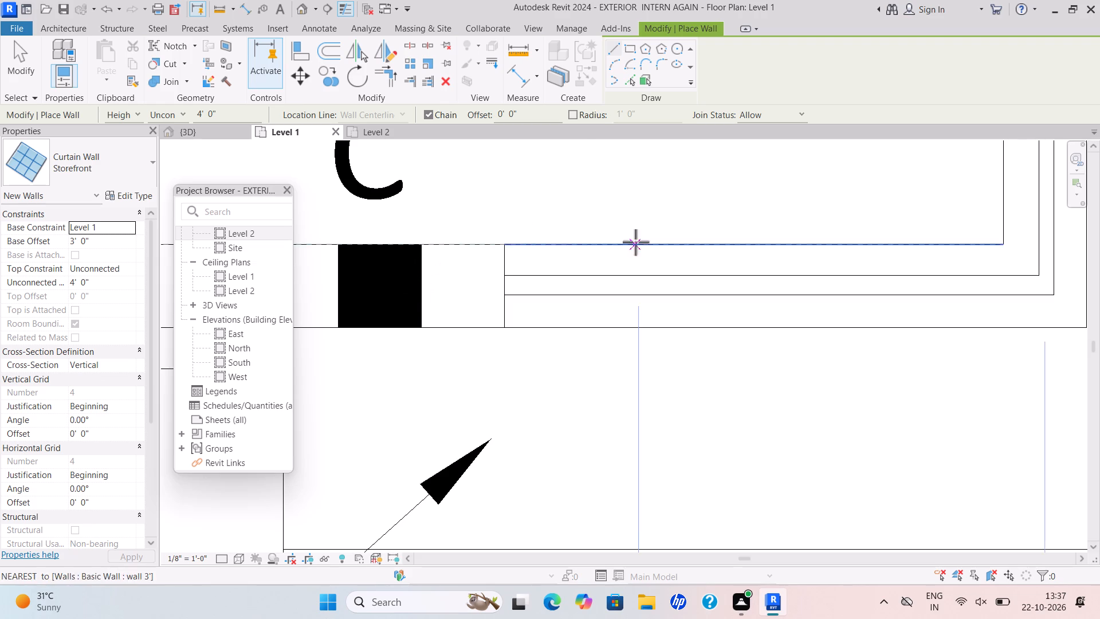
{"action": "scroll", "coordinate": [549, 274], "scroll_direction": "up", "scroll_amount": 5}
{"action": "left_click", "coordinate": [466, 315]}
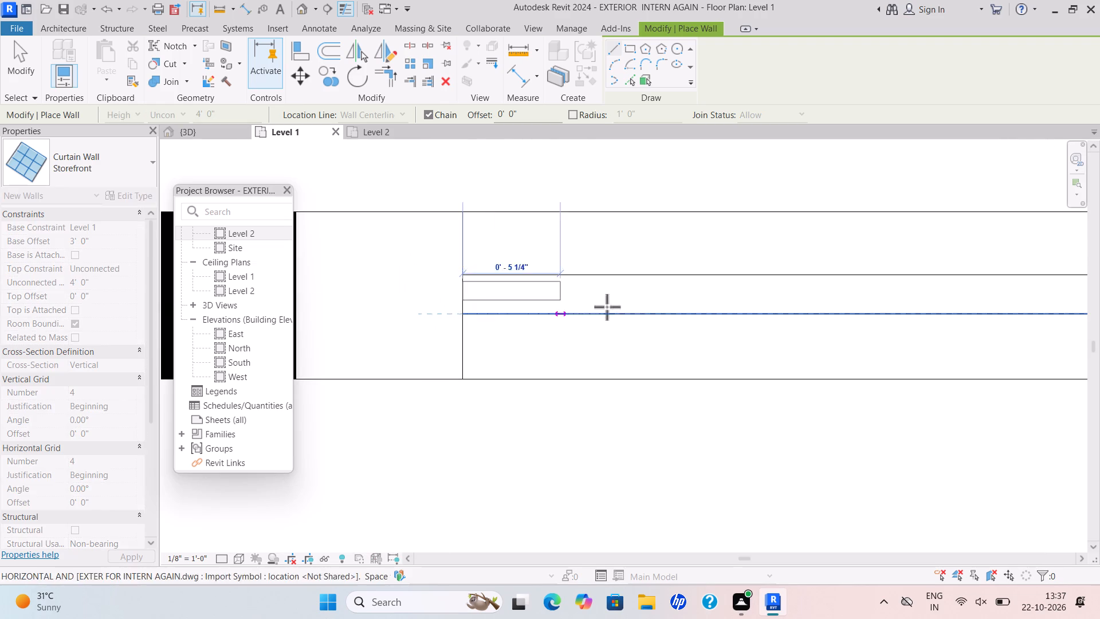
{"action": "scroll", "coordinate": [889, 308], "scroll_direction": "down", "scroll_amount": 4}
{"action": "middle_click_drag", "start_coordinate": [877, 300], "coordinate": [516, 271]}
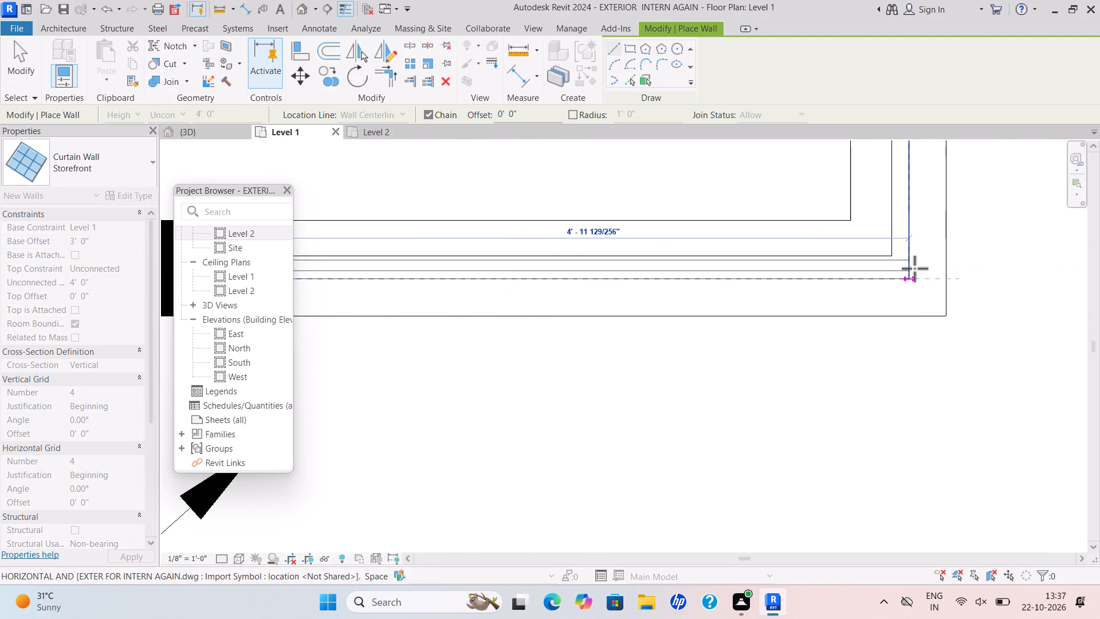
{"action": "scroll", "coordinate": [907, 268], "scroll_direction": "up", "scroll_amount": 10}
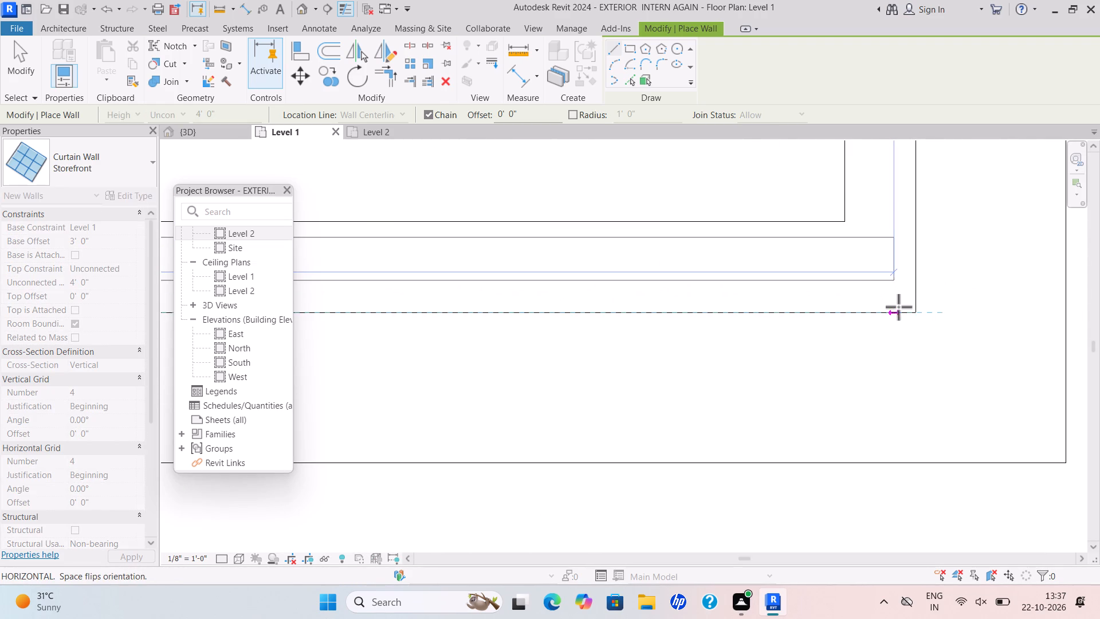
{"action": "left_click", "coordinate": [893, 297]}
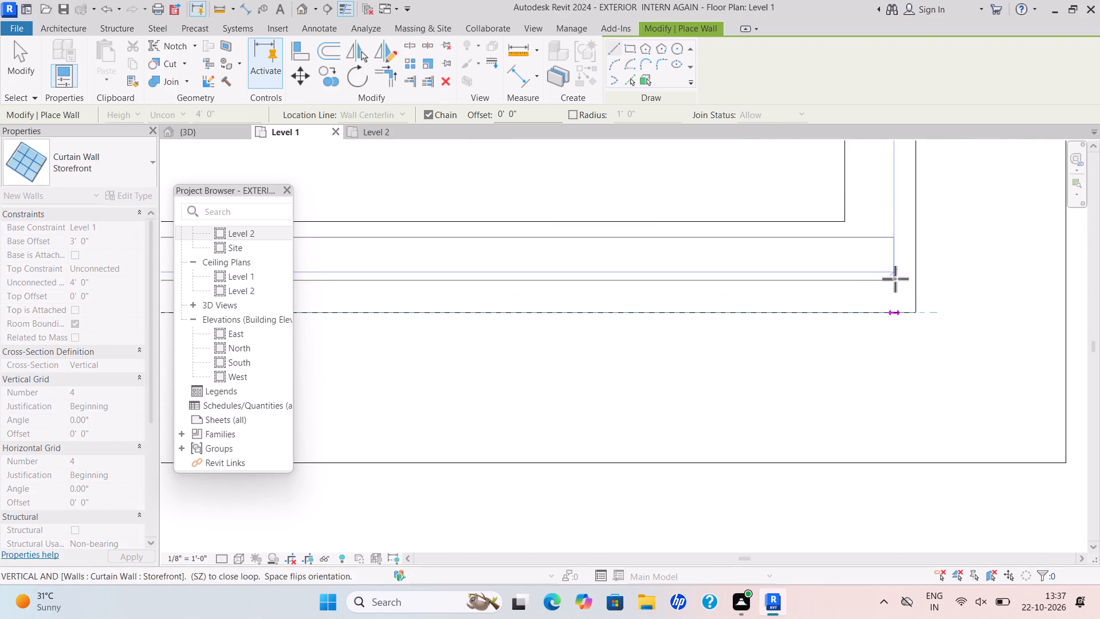
Continue the Storefront curtain wall from the corner along the DRG. ROOM's vertical W1 opening to its far end and finish the wall.
{"action": "scroll", "coordinate": [870, 224], "scroll_direction": "down", "scroll_amount": 5}
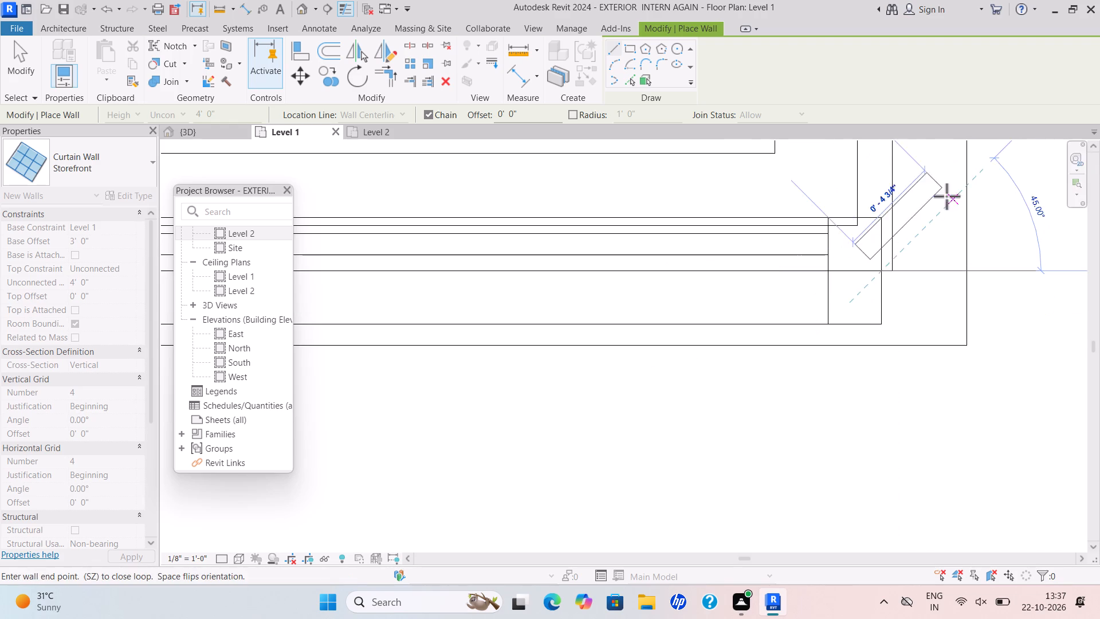
{"action": "scroll", "coordinate": [929, 177], "scroll_direction": "down", "scroll_amount": 4}
{"action": "middle_click_drag", "start_coordinate": [928, 177], "coordinate": [918, 248]}
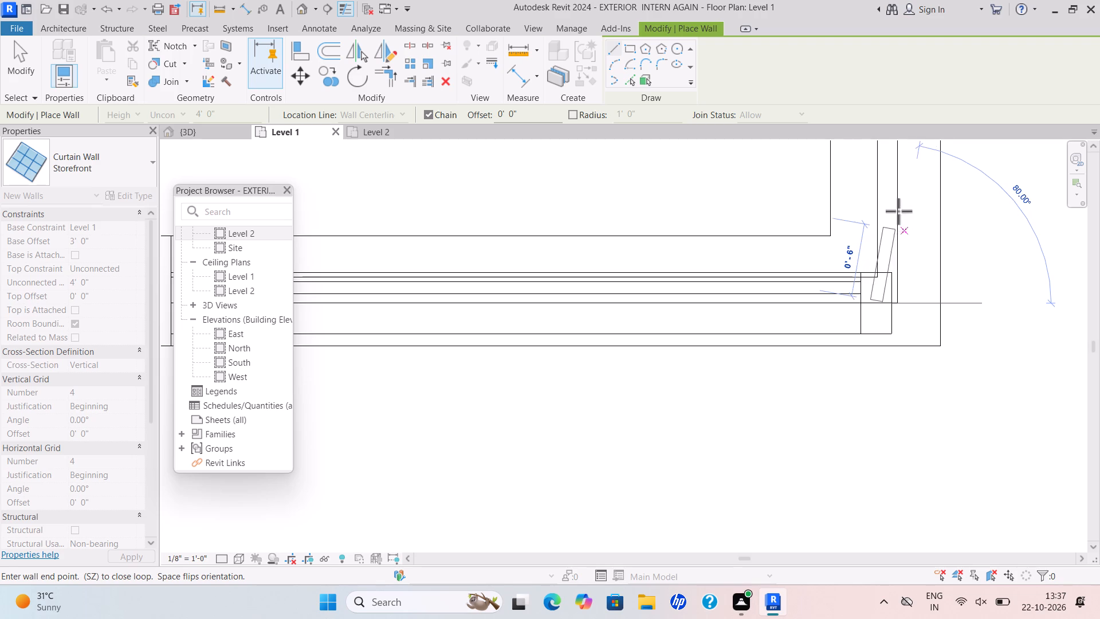
{"action": "scroll", "coordinate": [879, 204], "scroll_direction": "down", "scroll_amount": 6}
{"action": "middle_click_drag", "start_coordinate": [879, 220], "coordinate": [920, 363]}
{"action": "middle_click_drag", "start_coordinate": [940, 252], "coordinate": [971, 364]}
{"action": "scroll", "coordinate": [963, 343], "scroll_direction": "down", "scroll_amount": 2}
{"action": "scroll", "coordinate": [961, 230], "scroll_direction": "up", "scroll_amount": 16}
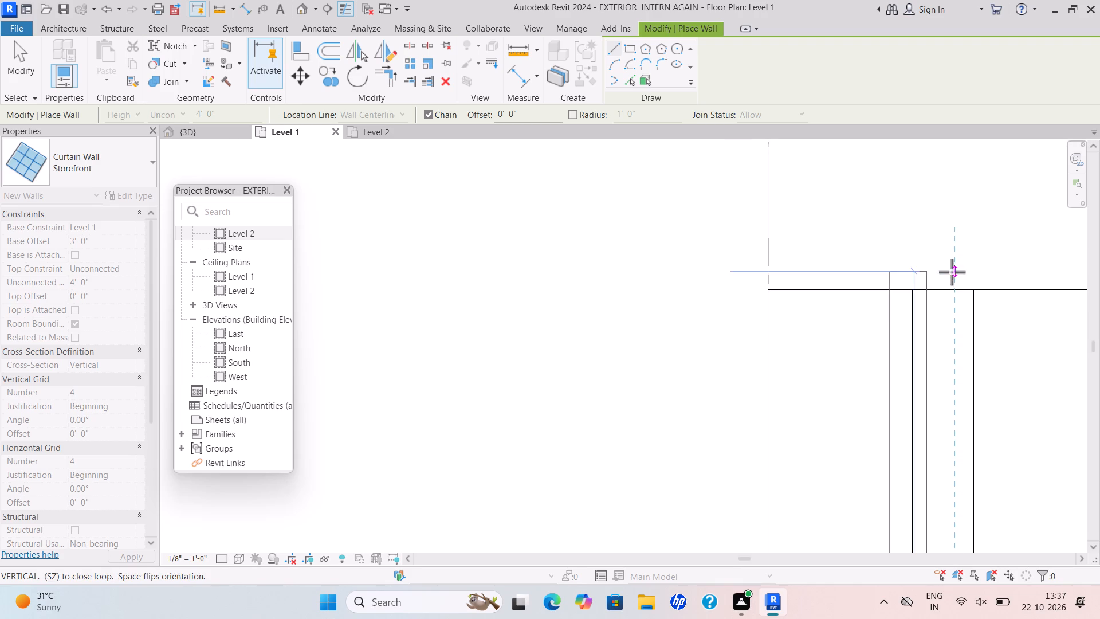
{"action": "left_click", "coordinate": [953, 289]}
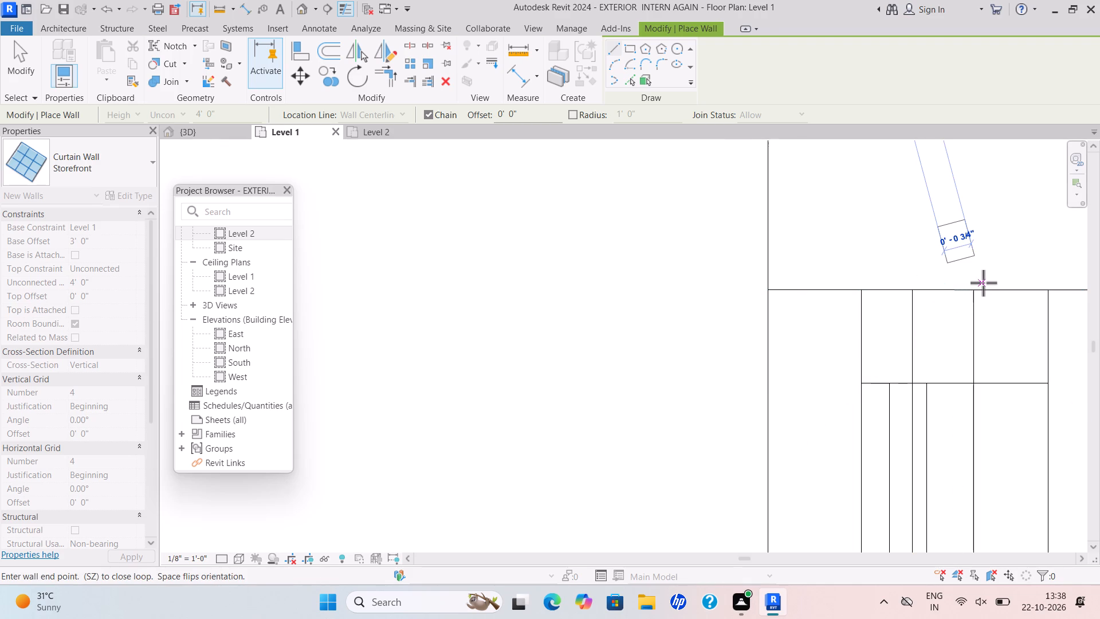
{"action": "key", "text": "Escape"}
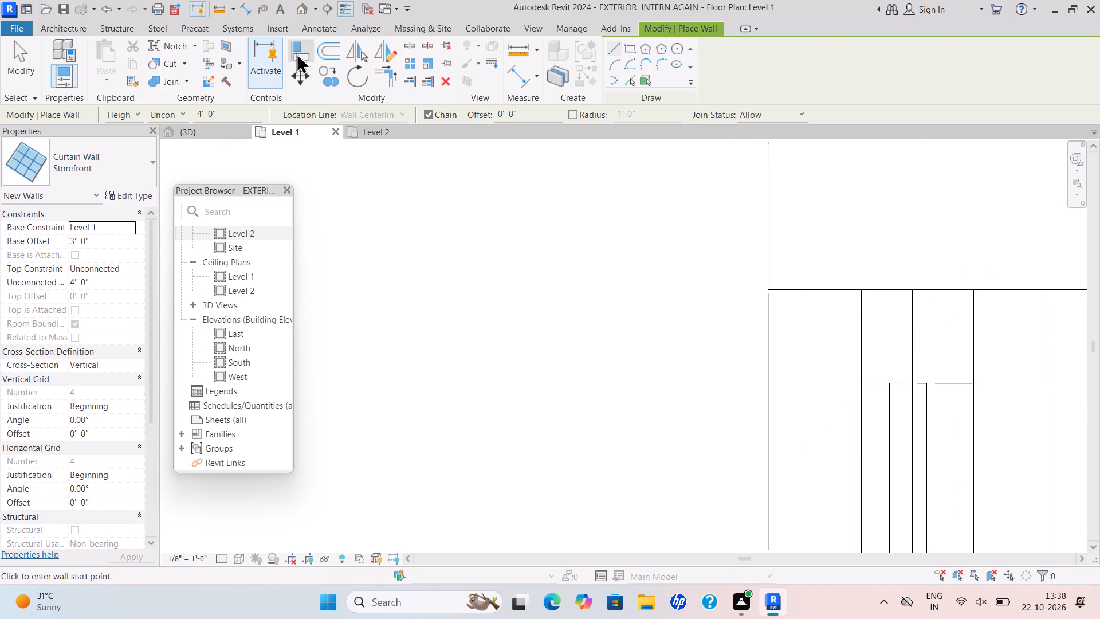
Align the corner end of the DRG. ROOM's horizontal W1 curtain wall with the outer face of the vertical one.
{"action": "left_click", "coordinate": [296, 53]}
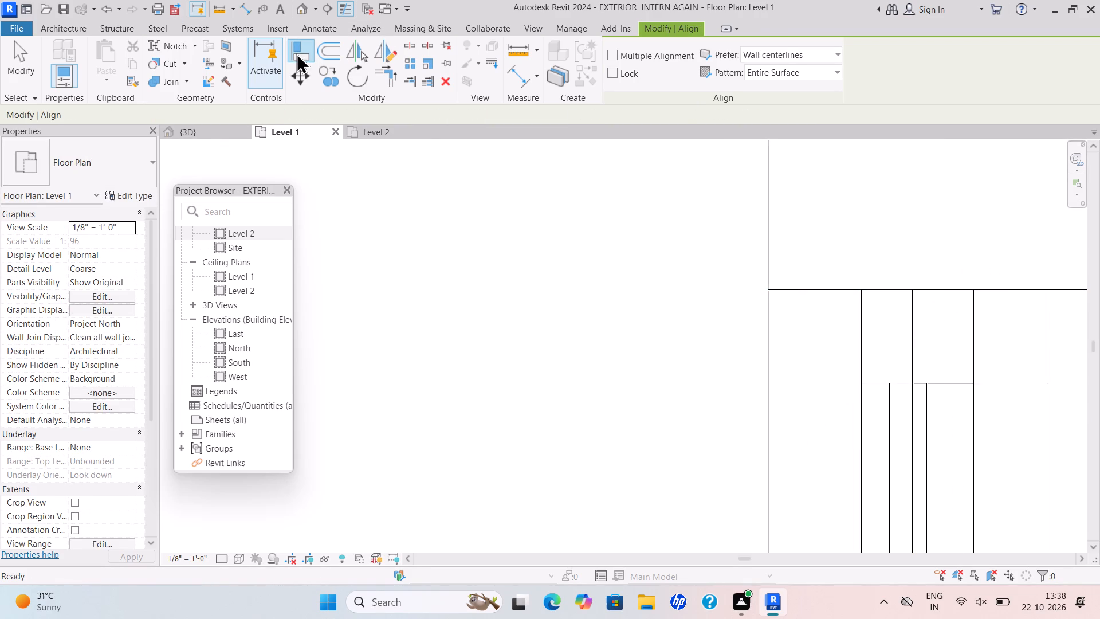
{"action": "key", "text": "Tab"}
{"action": "scroll", "coordinate": [582, 211], "scroll_direction": "down", "scroll_amount": 3}
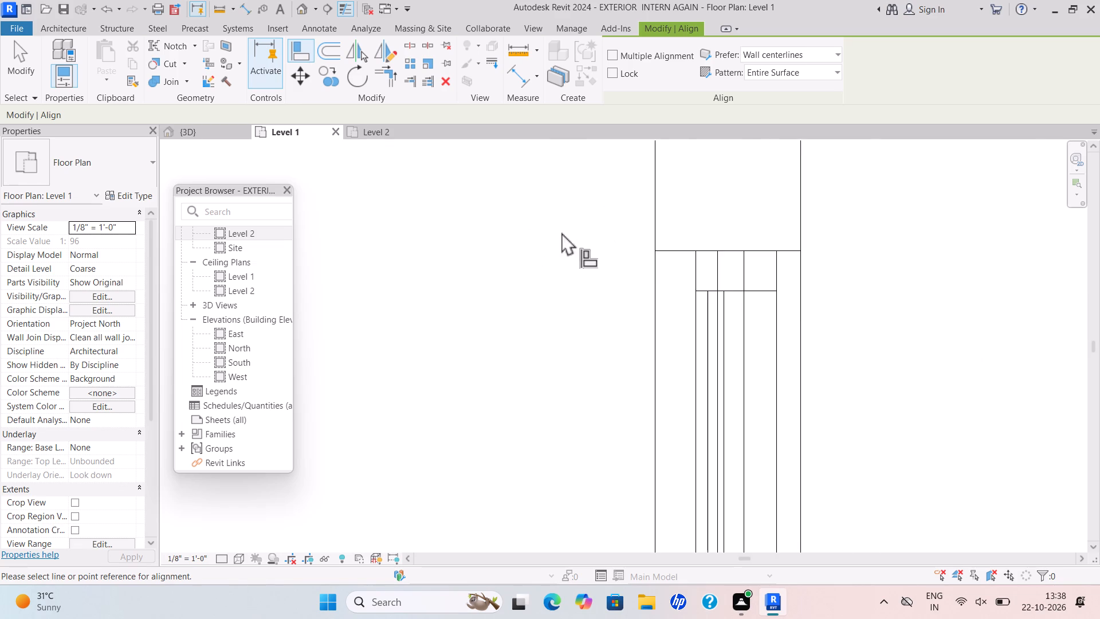
{"action": "scroll", "coordinate": [561, 232], "scroll_direction": "down", "scroll_amount": 15}
{"action": "scroll", "coordinate": [693, 430], "scroll_direction": "up", "scroll_amount": 7}
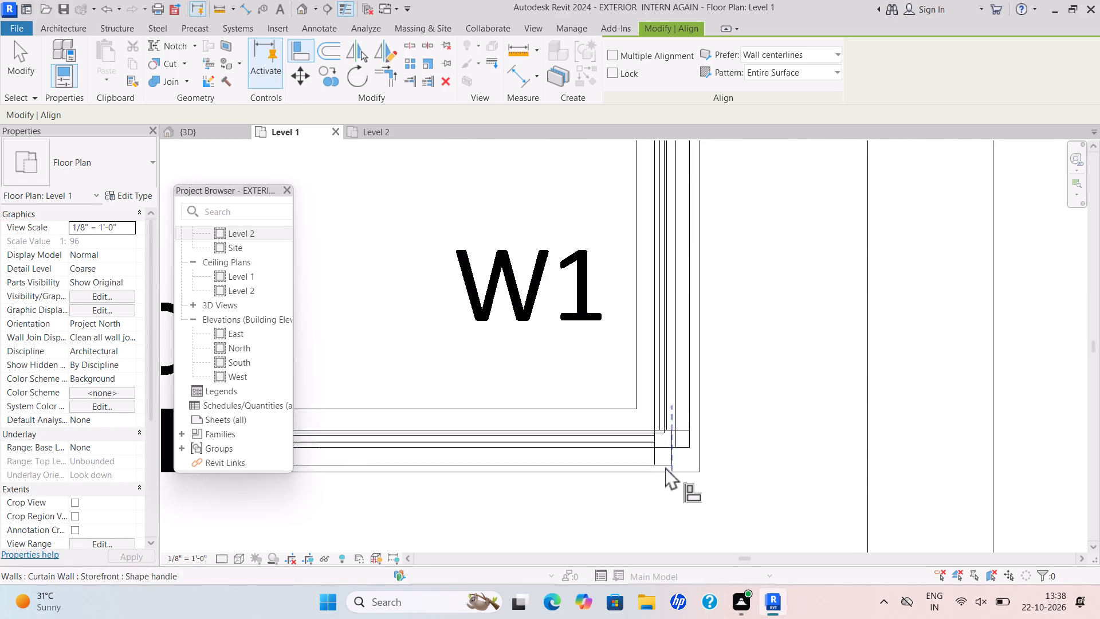
{"action": "scroll", "coordinate": [665, 467], "scroll_direction": "up", "scroll_amount": 3}
{"action": "scroll", "coordinate": [689, 424], "scroll_direction": "up", "scroll_amount": 5}
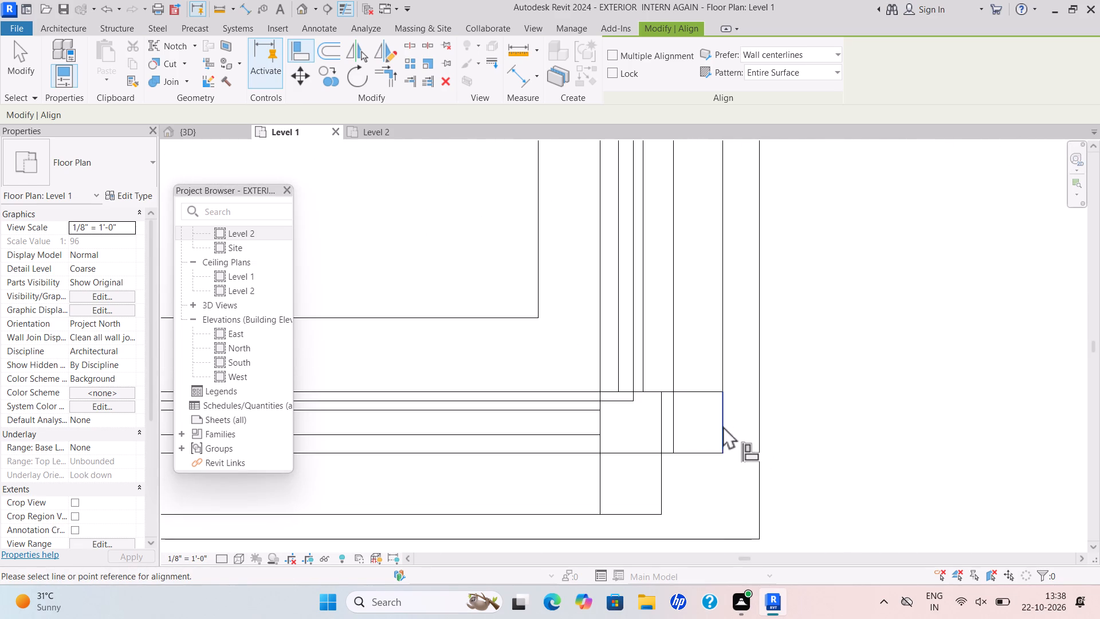
{"action": "left_click", "coordinate": [723, 426]}
{"action": "left_click", "coordinate": [661, 478]}
{"action": "key", "text": "Escape"}
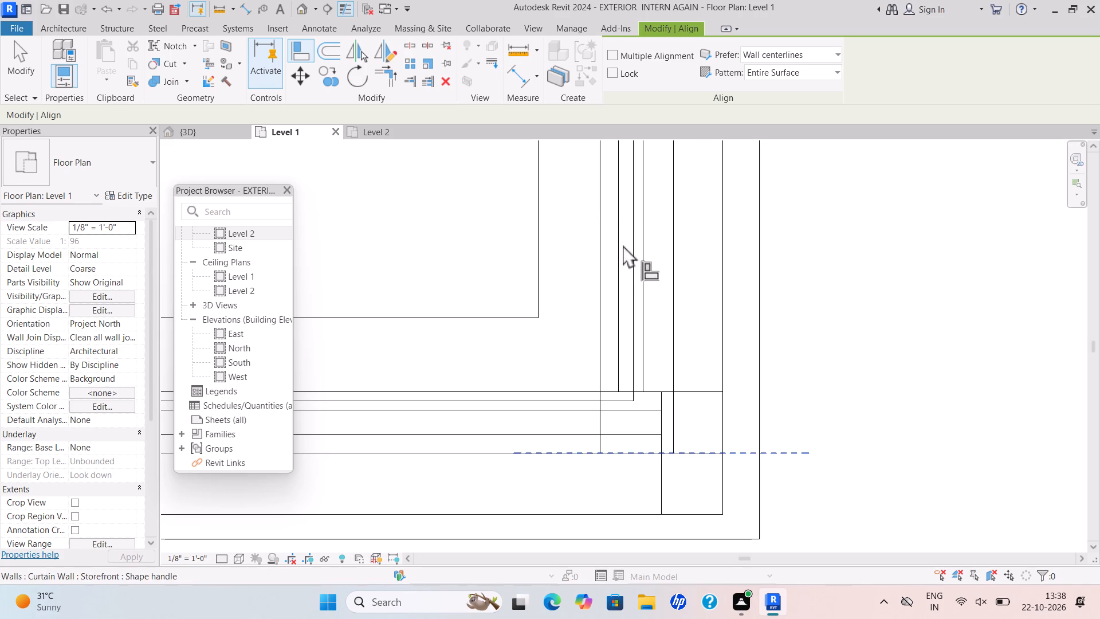
Draw a Storefront curtain wall about 4'-5" long in the kitchen's horizontal W3 opening, from its far end to the corner.
{"action": "scroll", "coordinate": [622, 297], "scroll_direction": "down", "scroll_amount": 18}
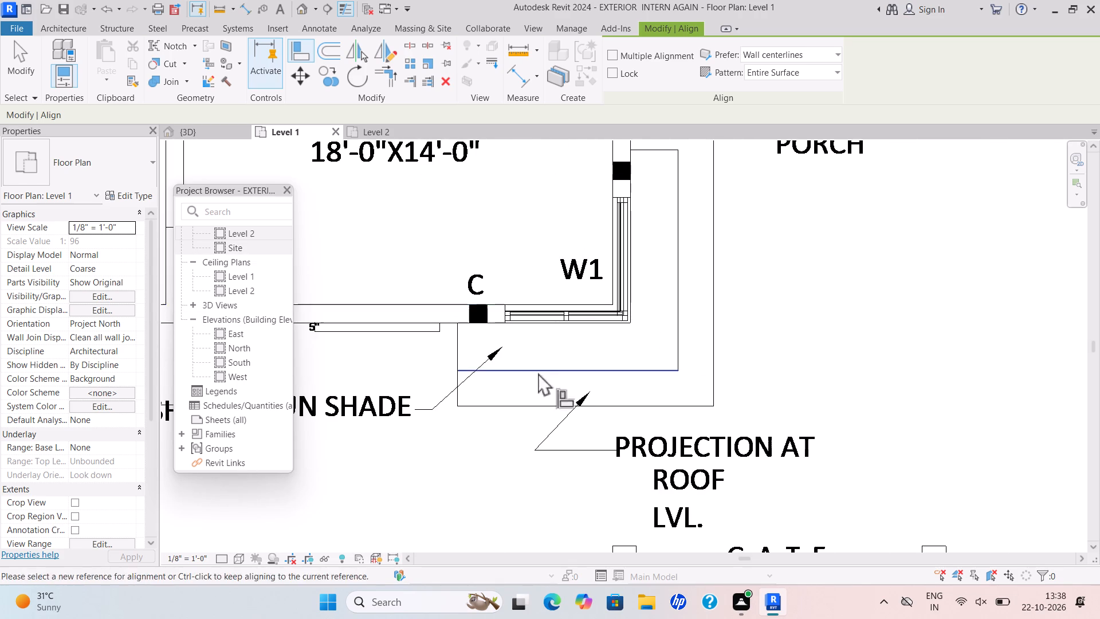
{"action": "scroll", "coordinate": [564, 379], "scroll_direction": "down", "scroll_amount": 5}
{"action": "scroll", "coordinate": [526, 420], "scroll_direction": "down", "scroll_amount": 4}
{"action": "middle_click_drag", "start_coordinate": [527, 420], "coordinate": [645, 235]}
{"action": "middle_click_drag", "start_coordinate": [656, 245], "coordinate": [630, 390]}
{"action": "scroll", "coordinate": [630, 385], "scroll_direction": "down", "scroll_amount": 1}
{"action": "middle_click_drag", "start_coordinate": [645, 263], "coordinate": [648, 301]}
{"action": "scroll", "coordinate": [493, 395], "scroll_direction": "up", "scroll_amount": 10}
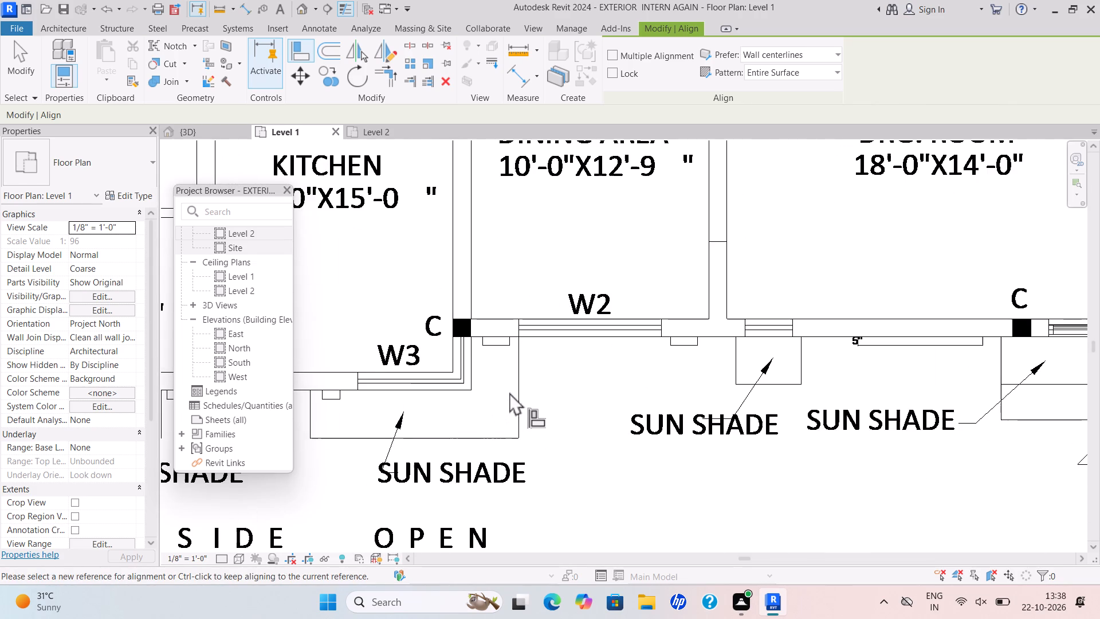
{"action": "left_click", "coordinate": [46, 25]}
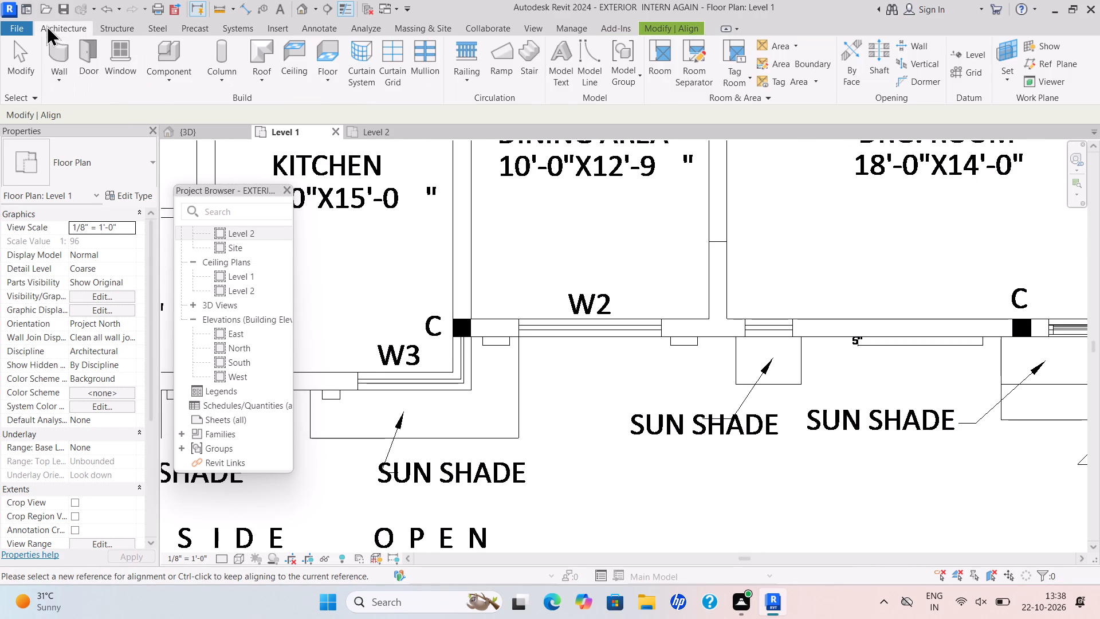
{"action": "left_click", "coordinate": [72, 73]}
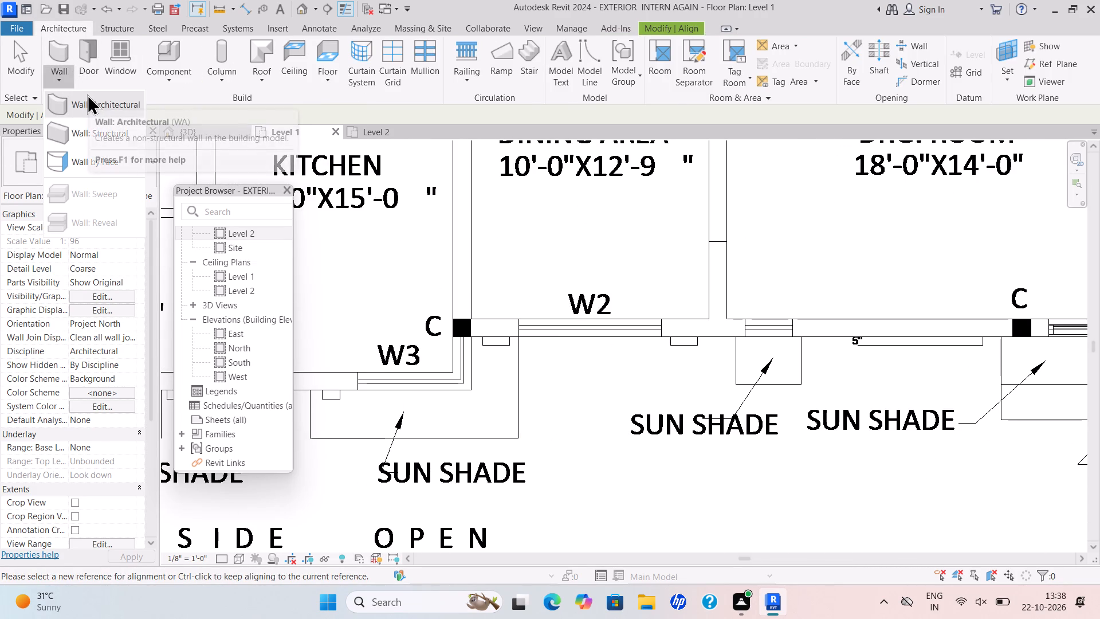
{"action": "left_click", "coordinate": [87, 94]}
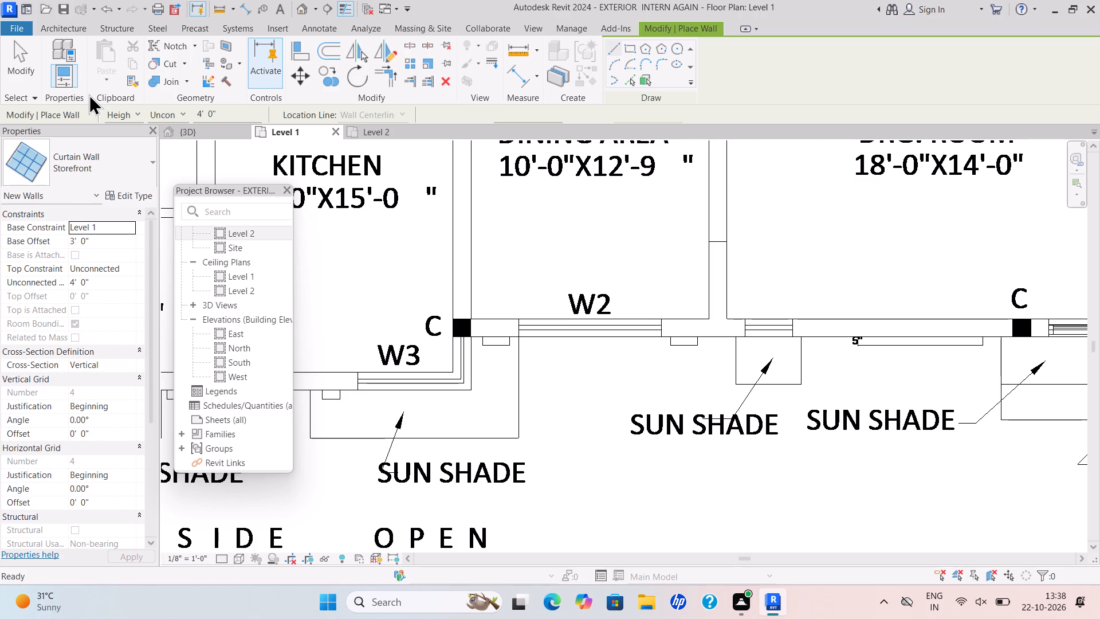
{"action": "scroll", "coordinate": [367, 401], "scroll_direction": "up", "scroll_amount": 5}
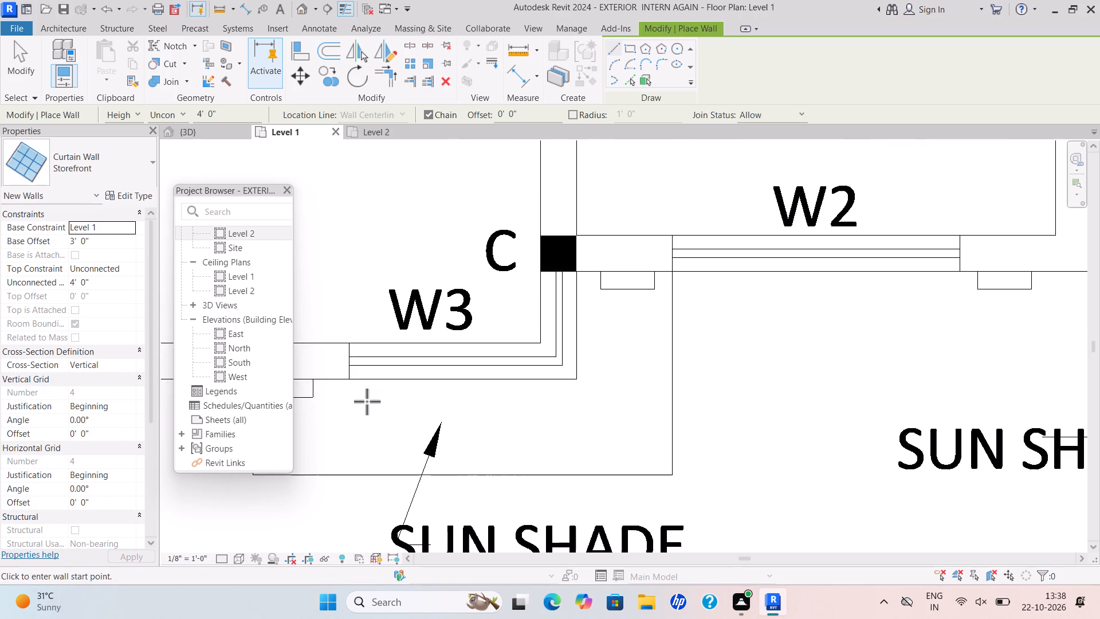
{"action": "scroll", "coordinate": [354, 389], "scroll_direction": "up", "scroll_amount": 11}
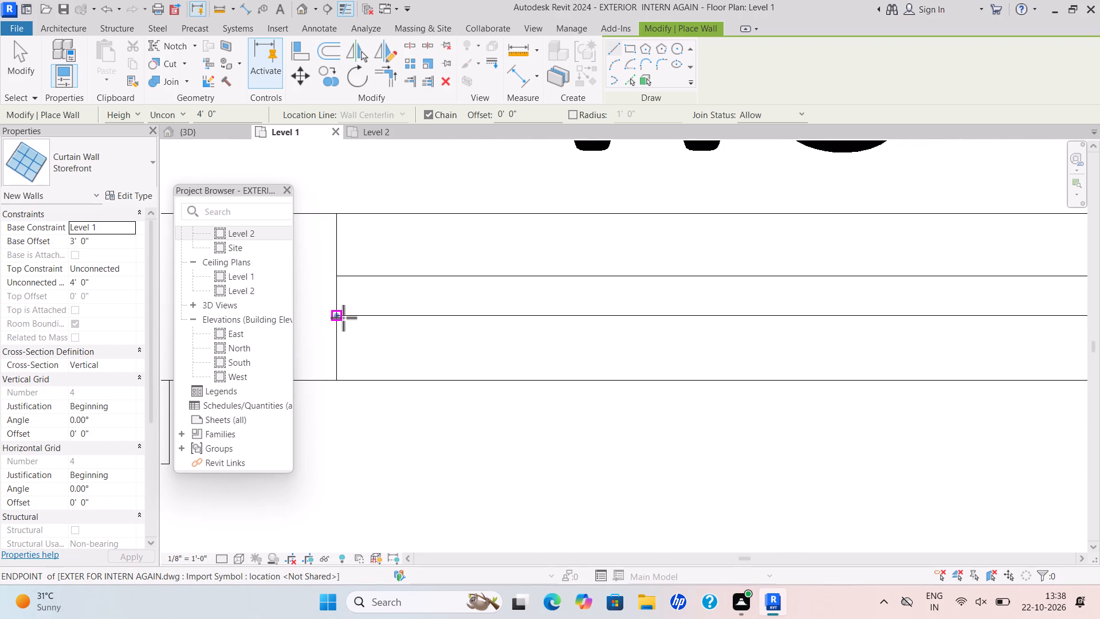
{"action": "scroll", "coordinate": [343, 318], "scroll_direction": "up", "scroll_amount": 4}
{"action": "left_click", "coordinate": [333, 318]}
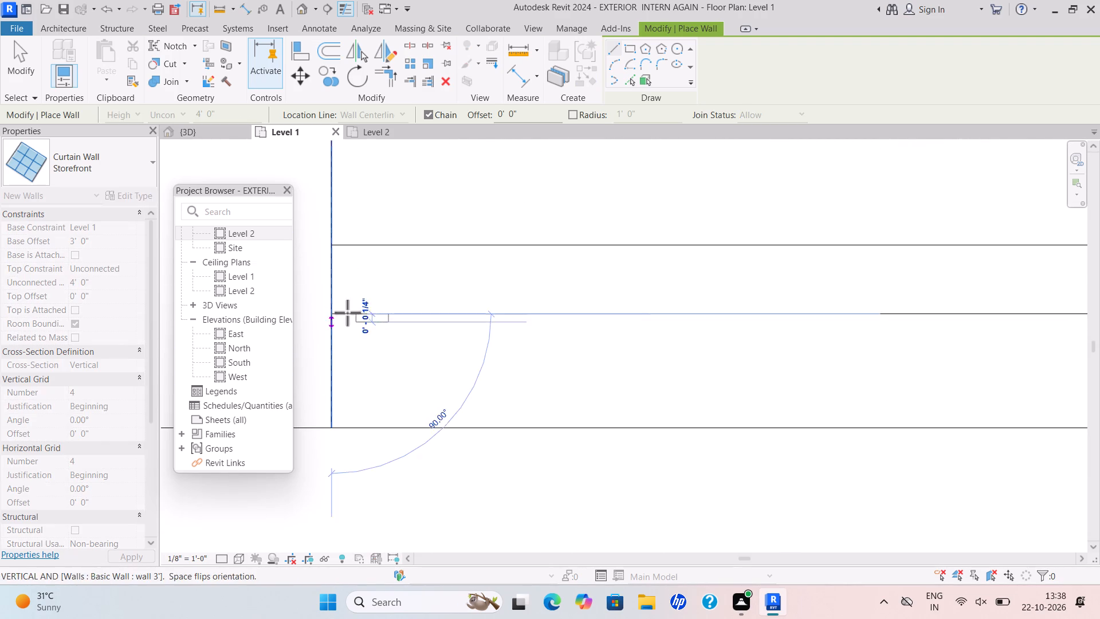
{"action": "scroll", "coordinate": [764, 294], "scroll_direction": "down", "scroll_amount": 5}
{"action": "middle_click_drag", "start_coordinate": [759, 289], "coordinate": [508, 304]}
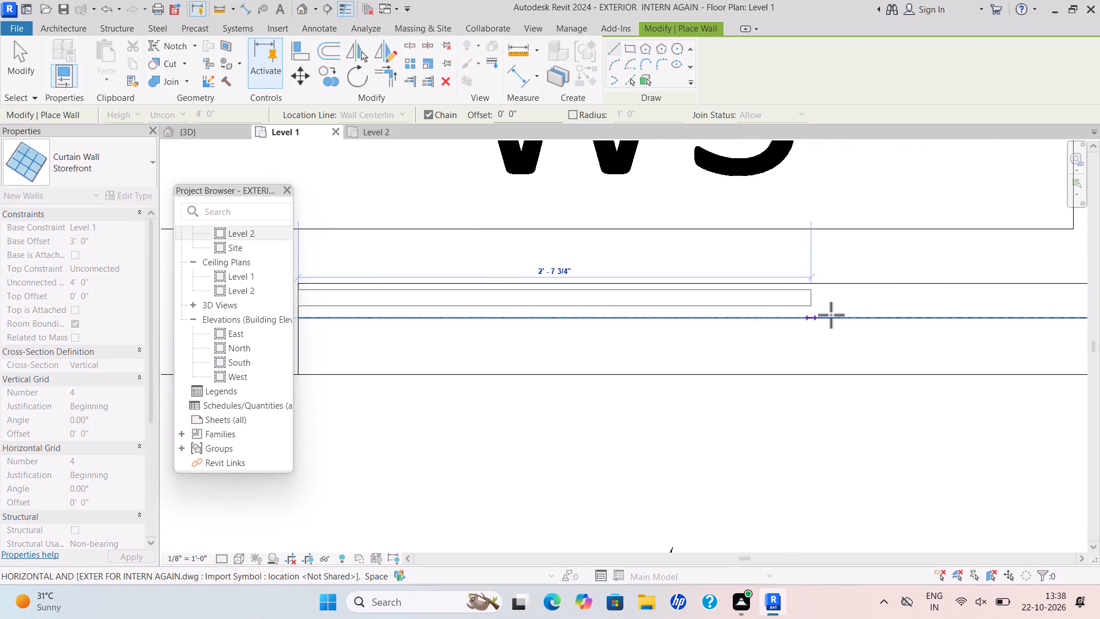
{"action": "scroll", "coordinate": [881, 314], "scroll_direction": "down", "scroll_amount": 4}
{"action": "middle_click_drag", "start_coordinate": [881, 312], "coordinate": [515, 334]}
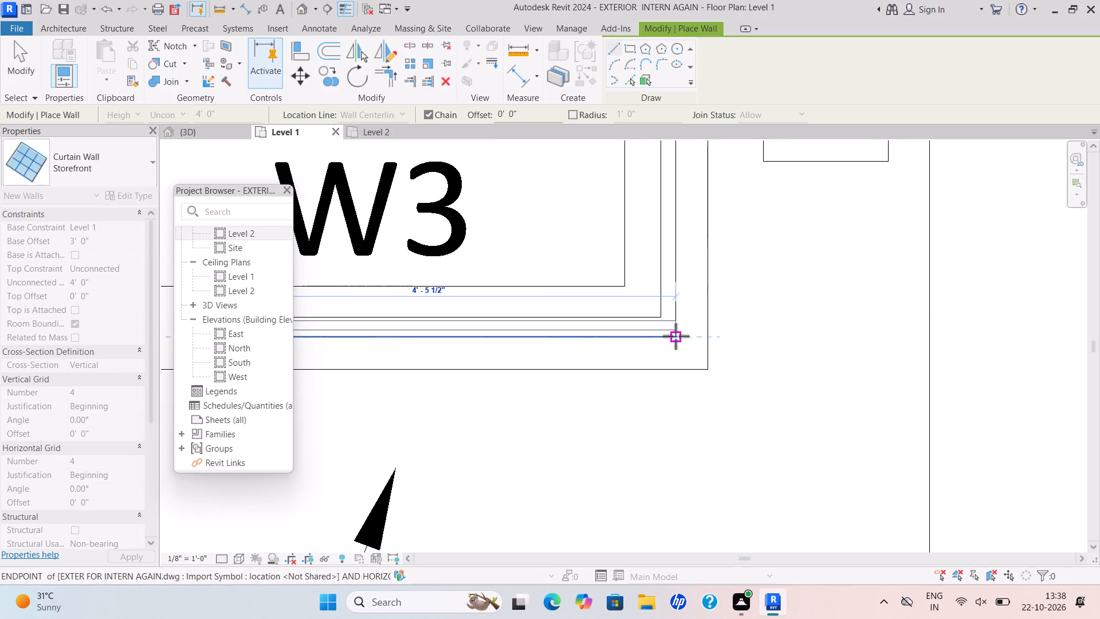
{"action": "scroll", "coordinate": [672, 333], "scroll_direction": "up", "scroll_amount": 9}
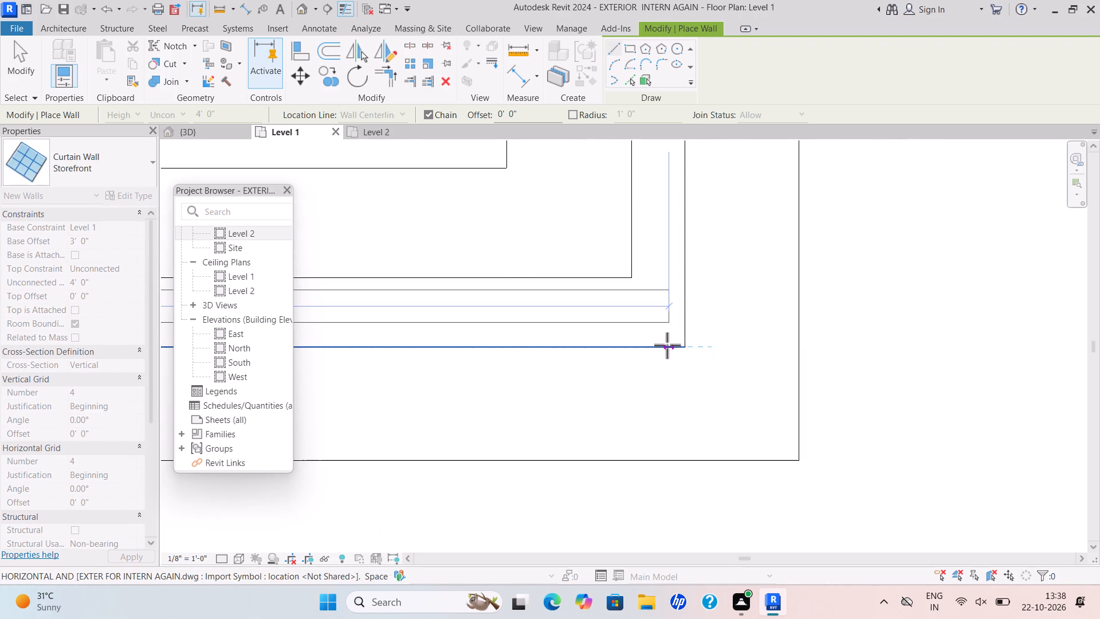
{"action": "left_click", "coordinate": [666, 346]}
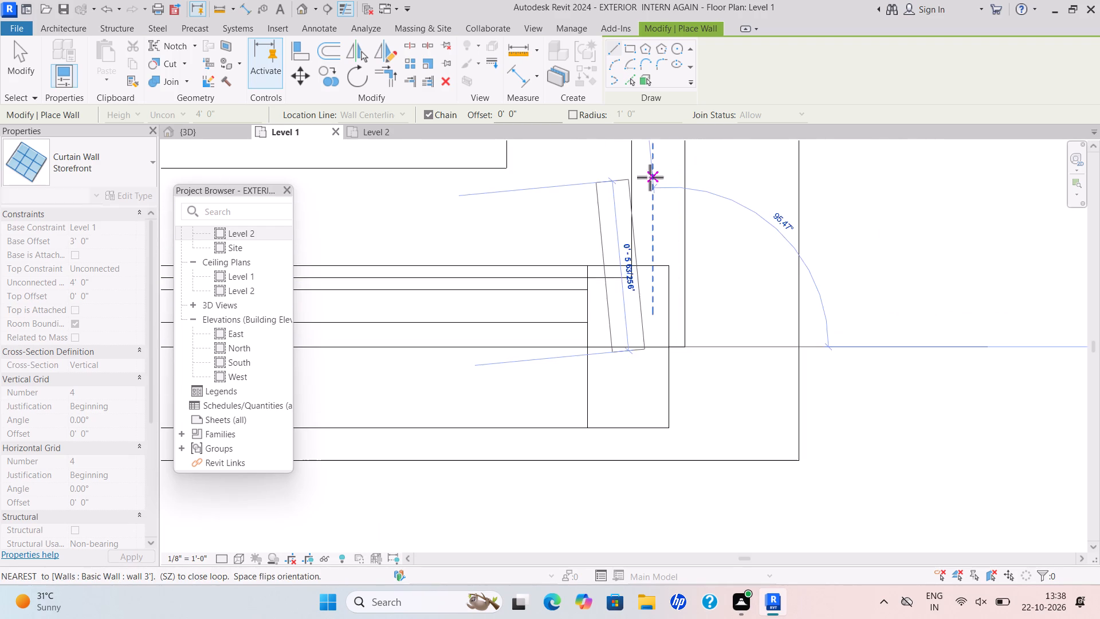
Continue the Storefront curtain wall from the corner along the kitchen's vertical W3 opening to the column face and finish the wall.
{"action": "scroll", "coordinate": [654, 168], "scroll_direction": "down", "scroll_amount": 4}
{"action": "middle_click_drag", "start_coordinate": [680, 269], "coordinate": [693, 394]}
{"action": "scroll", "coordinate": [670, 186], "scroll_direction": "down", "scroll_amount": 3}
{"action": "middle_click_drag", "start_coordinate": [669, 213], "coordinate": [671, 339]}
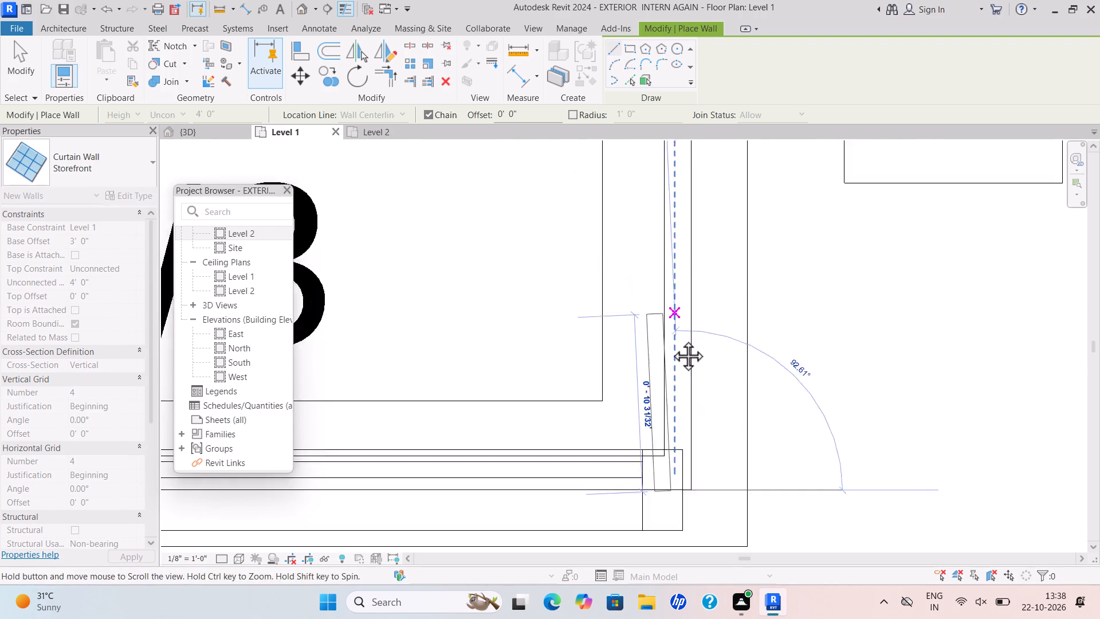
{"action": "scroll", "coordinate": [671, 339], "scroll_direction": "down", "scroll_amount": 1}
{"action": "middle_click_drag", "start_coordinate": [671, 339], "coordinate": [674, 383]}
{"action": "scroll", "coordinate": [671, 261], "scroll_direction": "up", "scroll_amount": 11}
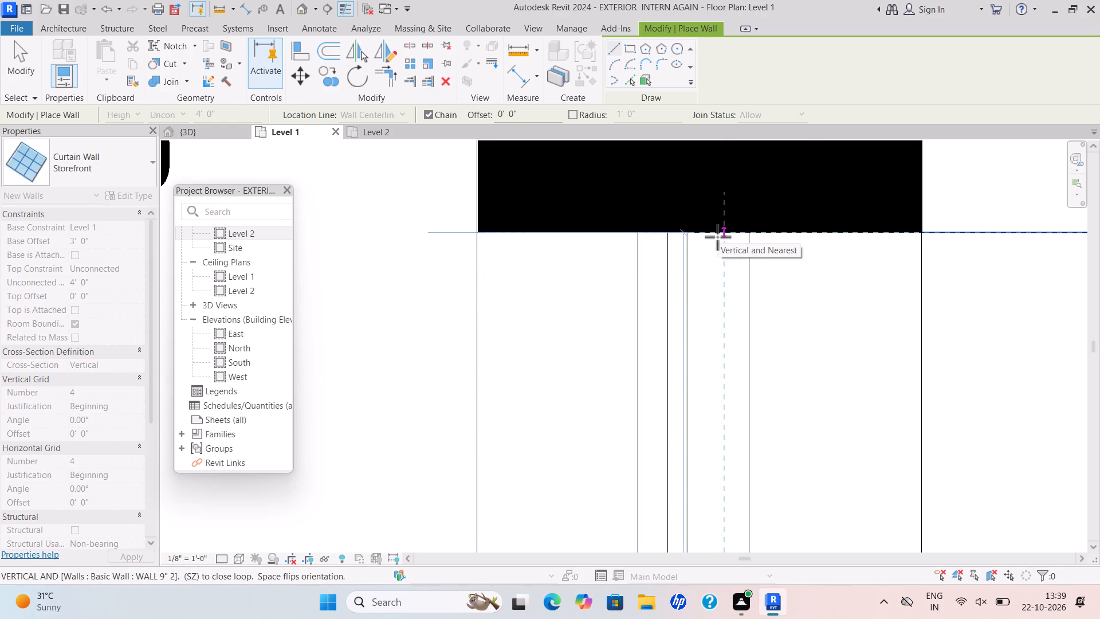
{"action": "left_click", "coordinate": [718, 237]}
{"action": "key", "text": "Escape"}
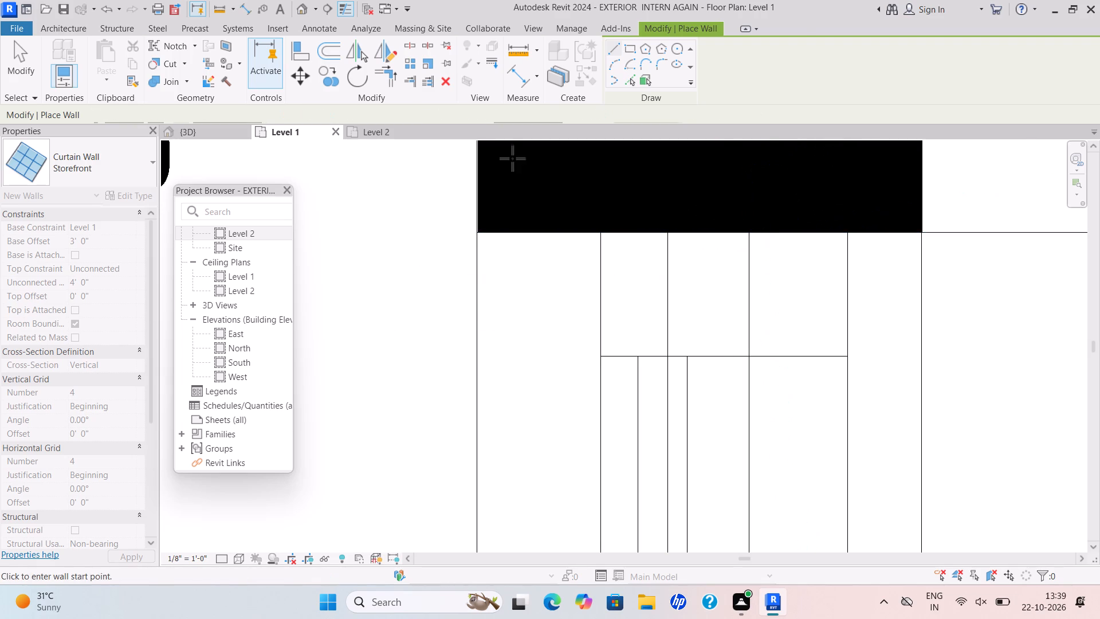
Align the corner end of the kitchen's horizontal W3 curtain wall with the outer face of the vertical one.
{"action": "left_click", "coordinate": [305, 52]}
{"action": "key", "text": "Tab"}
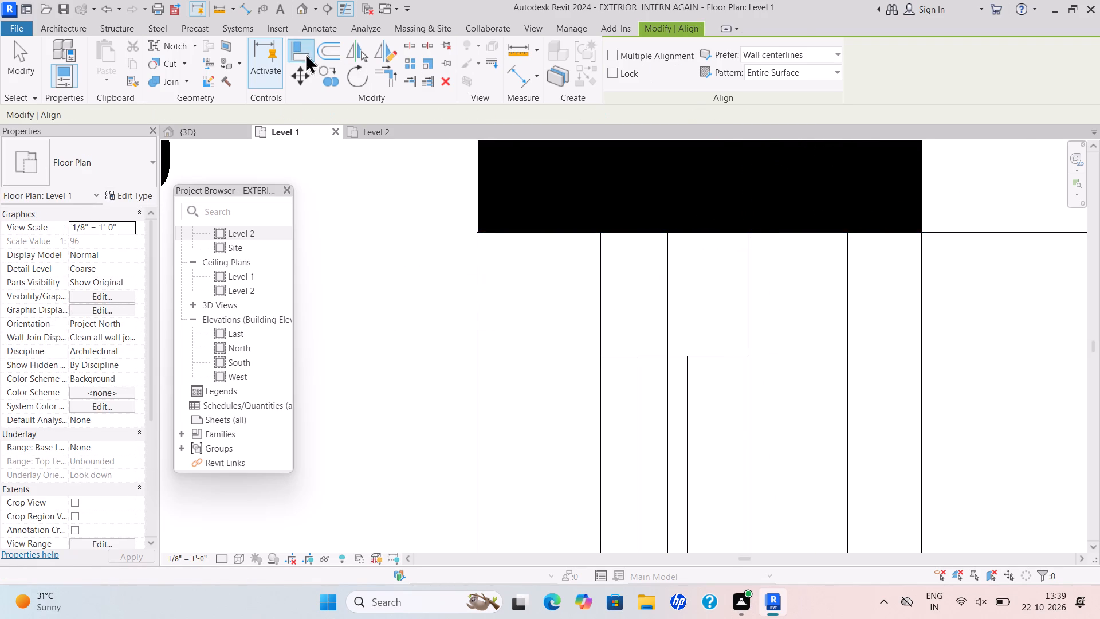
{"action": "scroll", "coordinate": [713, 413], "scroll_direction": "down", "scroll_amount": 14}
{"action": "middle_click_drag", "start_coordinate": [690, 360], "coordinate": [635, 152]}
{"action": "scroll", "coordinate": [657, 322], "scroll_direction": "up", "scroll_amount": 5}
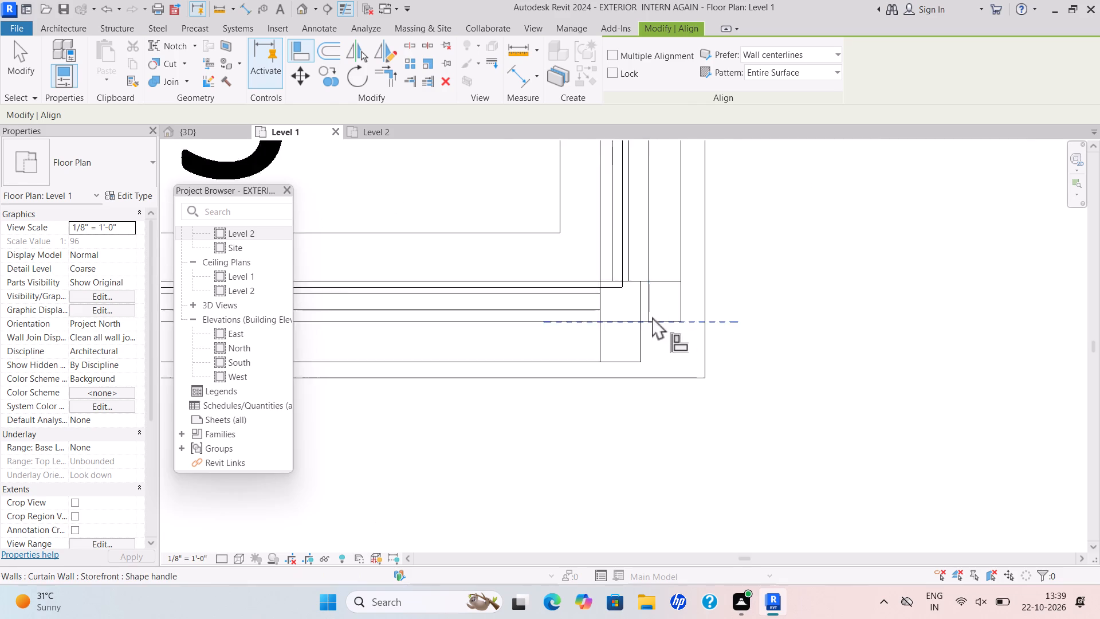
{"action": "scroll", "coordinate": [652, 316], "scroll_direction": "up", "scroll_amount": 6}
{"action": "left_click", "coordinate": [702, 316]}
{"action": "left_click", "coordinate": [620, 380]}
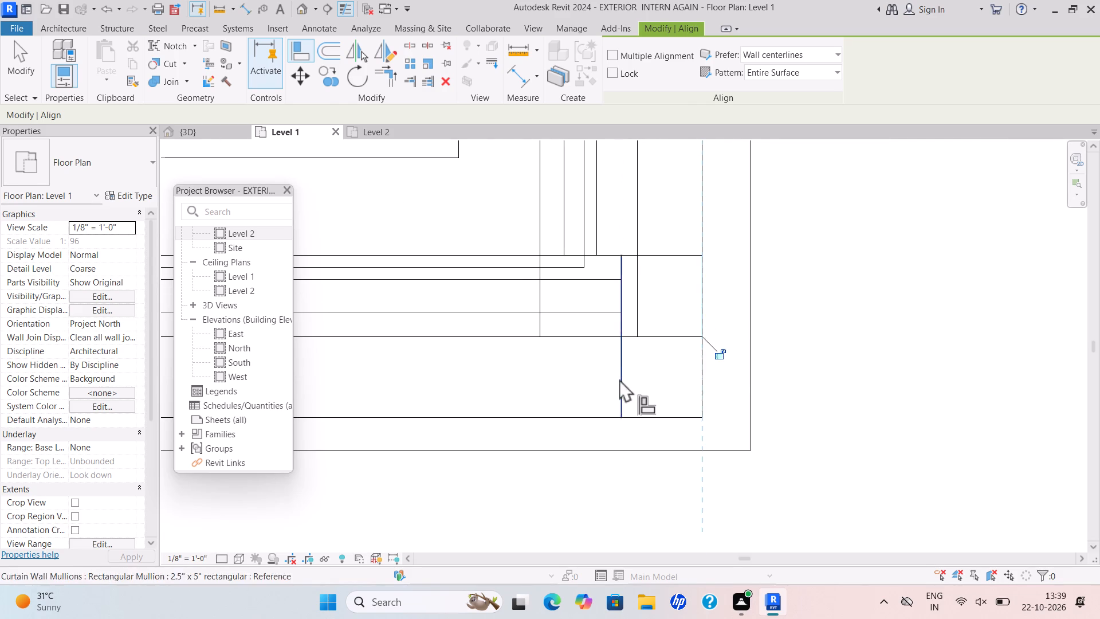
{"action": "scroll", "coordinate": [739, 342], "scroll_direction": "down", "scroll_amount": 4}
{"action": "key", "text": "Escape"}
{"action": "scroll", "coordinate": [544, 340], "scroll_direction": "up", "scroll_amount": 1}
{"action": "scroll", "coordinate": [716, 261], "scroll_direction": "down", "scroll_amount": 9}
{"action": "key", "text": "Escape"}
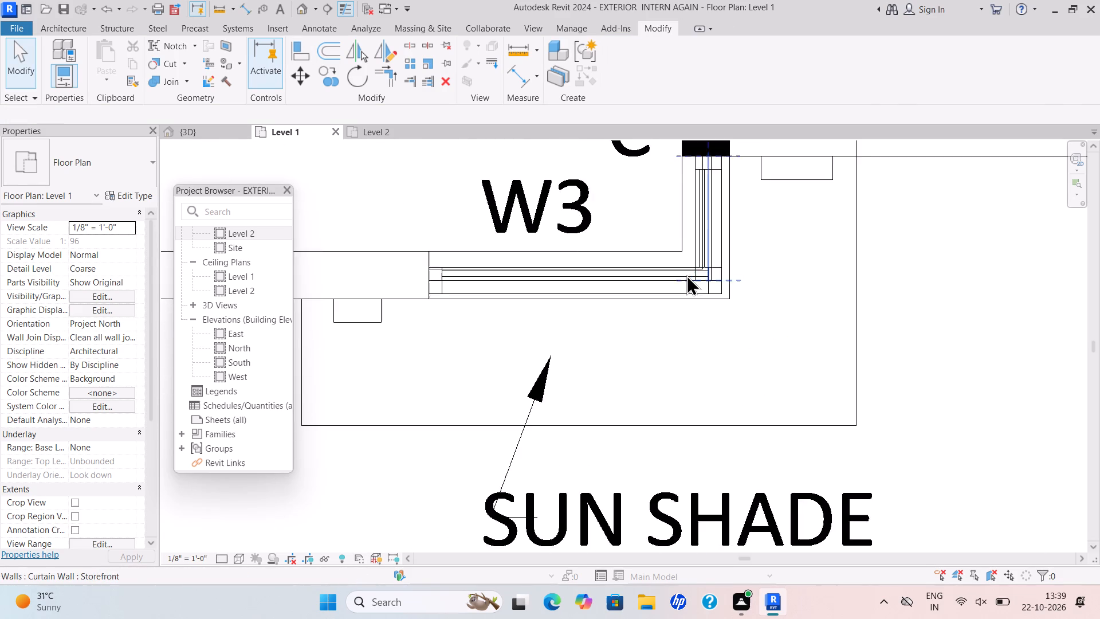
Inspect the Storefront corner windows and the overall house walls in the 3D view.
{"action": "scroll", "coordinate": [686, 275], "scroll_direction": "down", "scroll_amount": 16}
{"action": "middle_click_drag", "start_coordinate": [679, 263], "coordinate": [567, 309]}
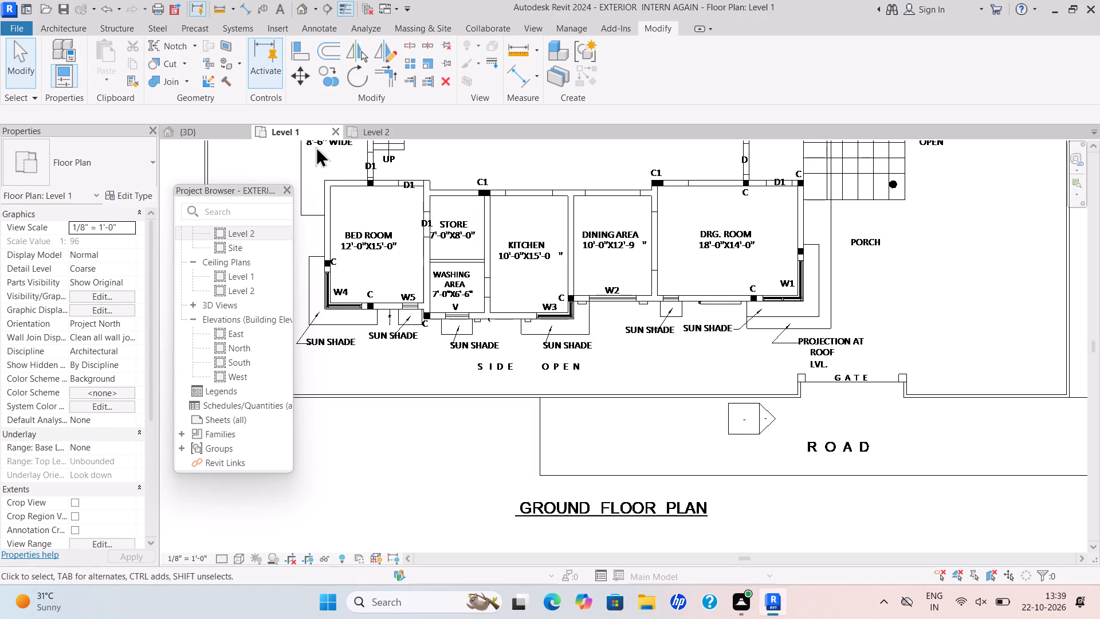
{"action": "left_click", "coordinate": [207, 131]}
{"action": "scroll", "coordinate": [546, 349], "scroll_direction": "down", "scroll_amount": 5}
{"action": "scroll", "coordinate": [702, 454], "scroll_direction": "up", "scroll_amount": 1}
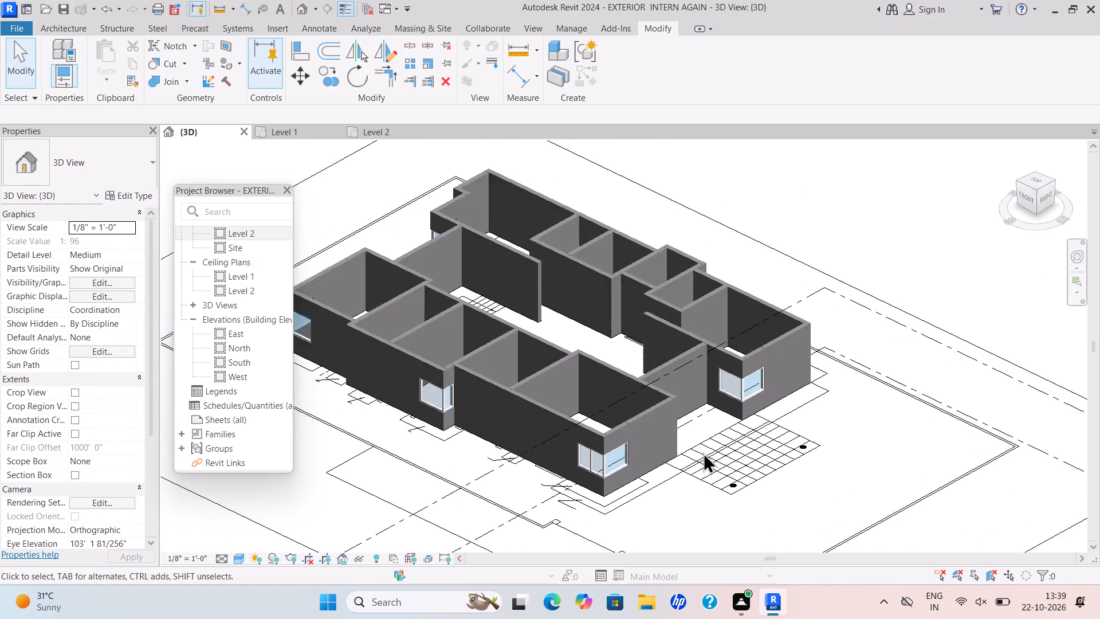
{"action": "scroll", "coordinate": [703, 452], "scroll_direction": "up", "scroll_amount": 3}
{"action": "scroll", "coordinate": [568, 483], "scroll_direction": "up", "scroll_amount": 9}
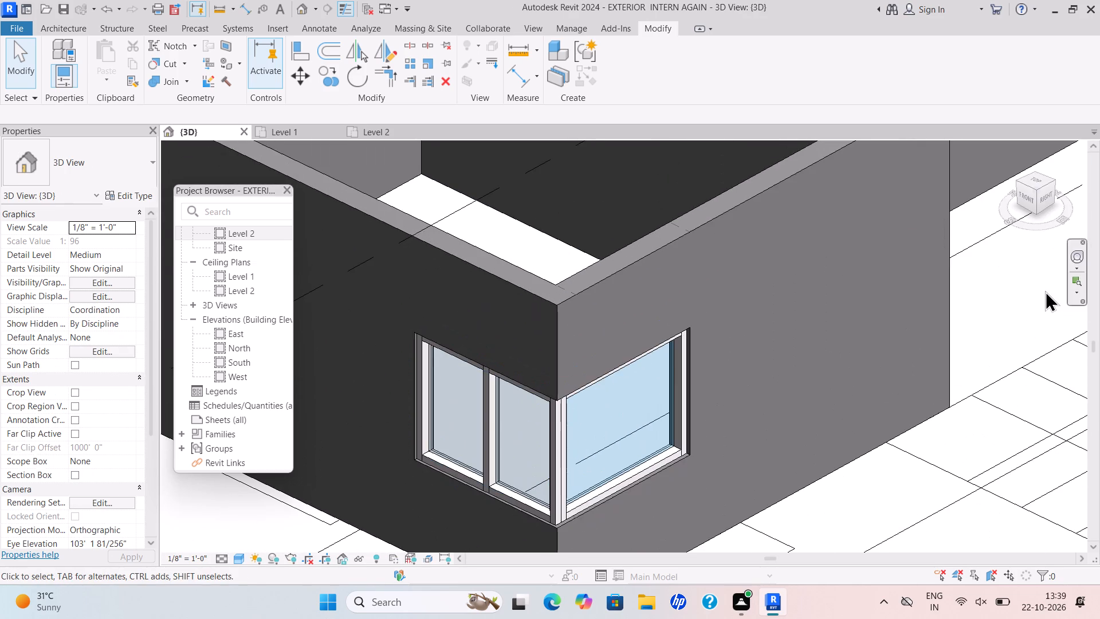
{"action": "scroll", "coordinate": [889, 338], "scroll_direction": "down", "scroll_amount": 4}
{"action": "scroll", "coordinate": [816, 342], "scroll_direction": "down", "scroll_amount": 5}
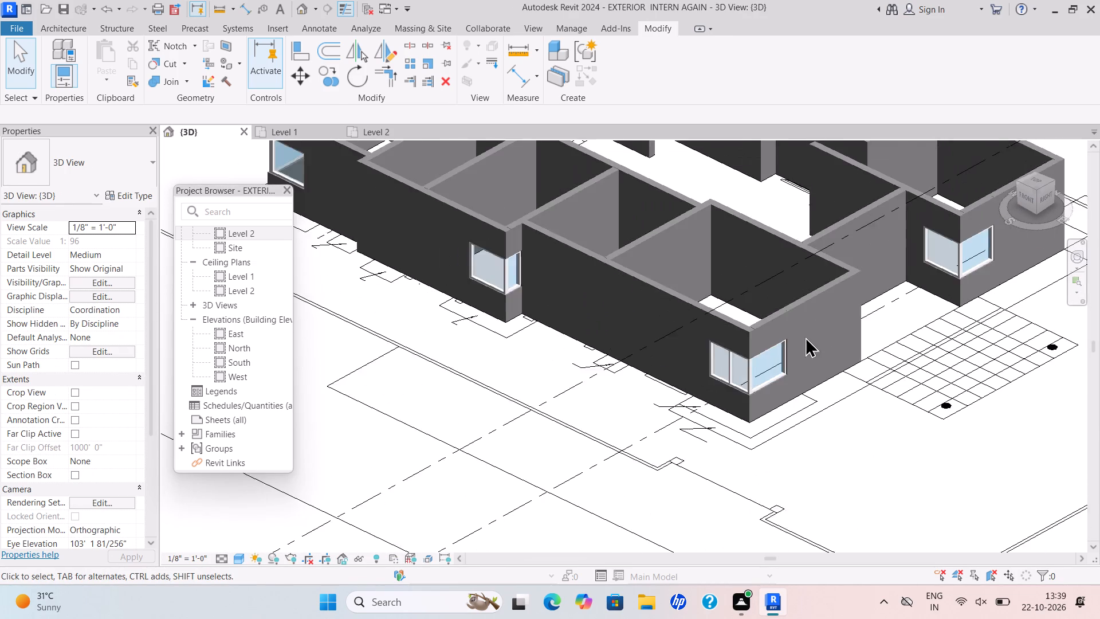
{"action": "scroll", "coordinate": [805, 336], "scroll_direction": "down", "scroll_amount": 1}
{"action": "middle_click_drag", "start_coordinate": [802, 335], "coordinate": [619, 386]}
{"action": "scroll", "coordinate": [622, 386], "scroll_direction": "down", "scroll_amount": 2}
{"action": "scroll", "coordinate": [694, 318], "scroll_direction": "down", "scroll_amount": 5}
{"action": "scroll", "coordinate": [695, 316], "scroll_direction": "up", "scroll_amount": 3}
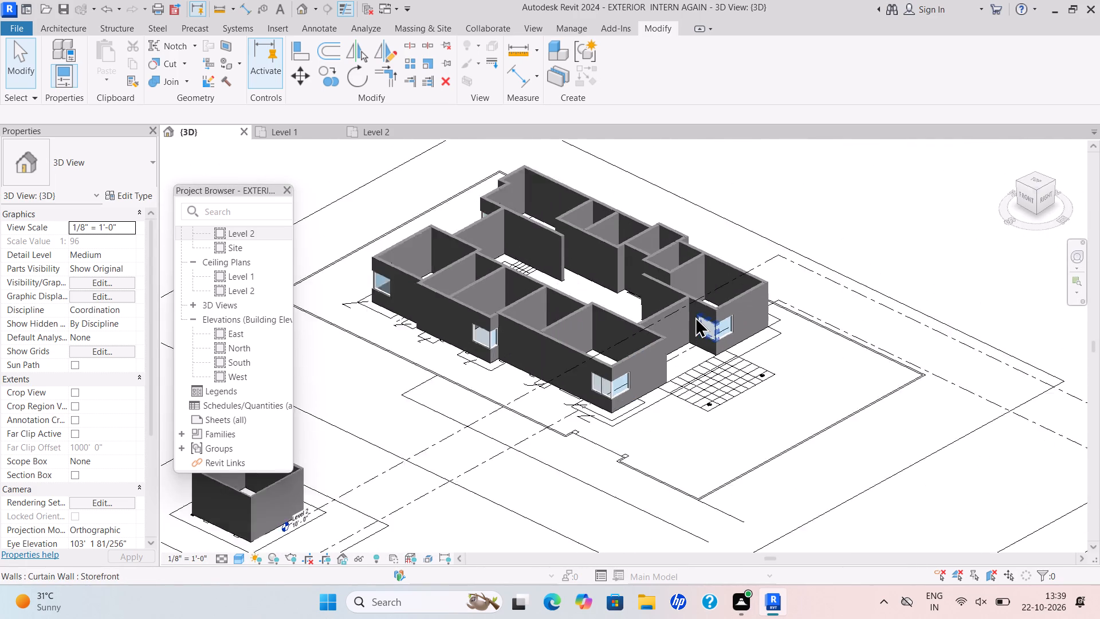
{"action": "scroll", "coordinate": [695, 316], "scroll_direction": "up", "scroll_amount": 3}
{"action": "scroll", "coordinate": [696, 316], "scroll_direction": "down", "scroll_amount": 2}
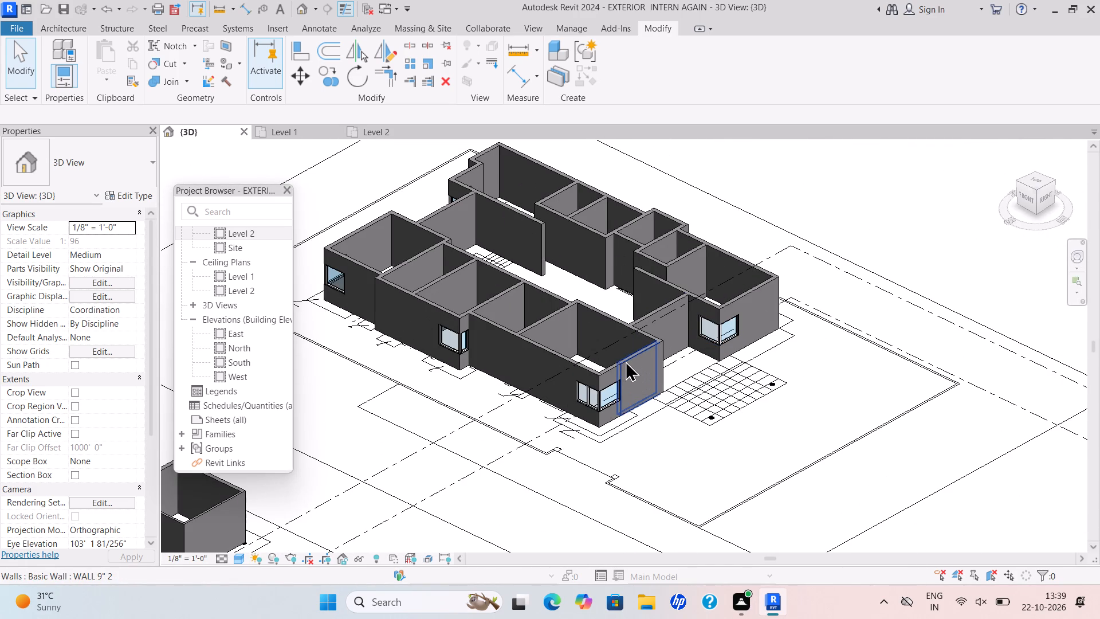
{"action": "scroll", "coordinate": [569, 348], "scroll_direction": "down", "scroll_amount": 8}
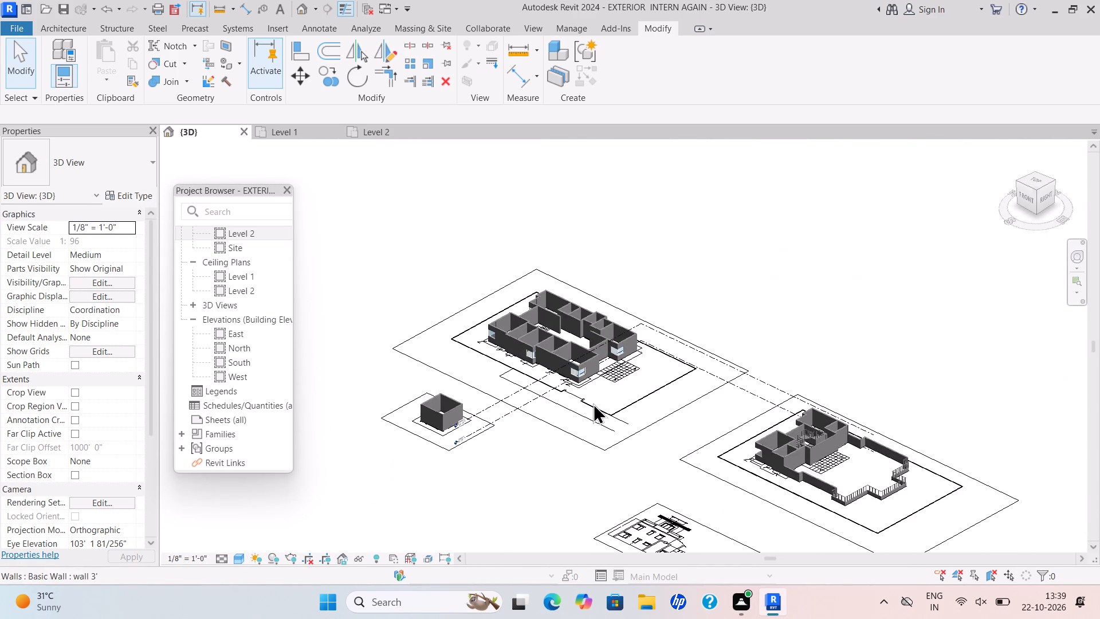
{"action": "scroll", "coordinate": [833, 441], "scroll_direction": "up", "scroll_amount": 11}
{"action": "scroll", "coordinate": [613, 486], "scroll_direction": "up", "scroll_amount": 4}
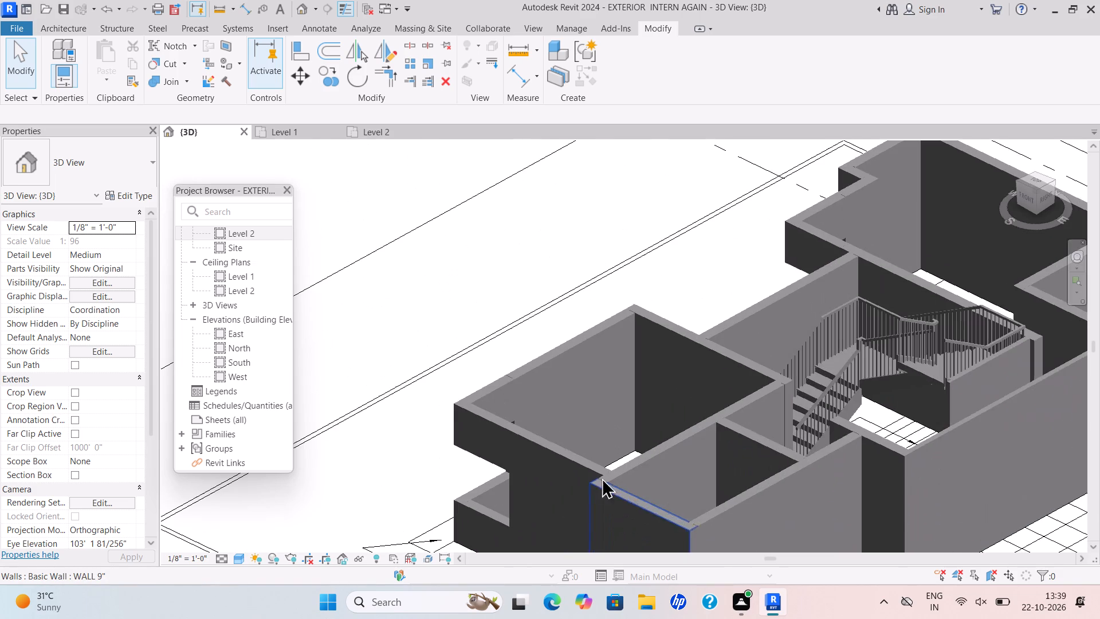
On Level 1, draw a Storefront curtain wall down the vertical W1 opening of the 15'-0"X13'-0" BED ROOM in the OPEN TERRACE plan, ending at the corner.
{"action": "left_click", "coordinate": [301, 136]}
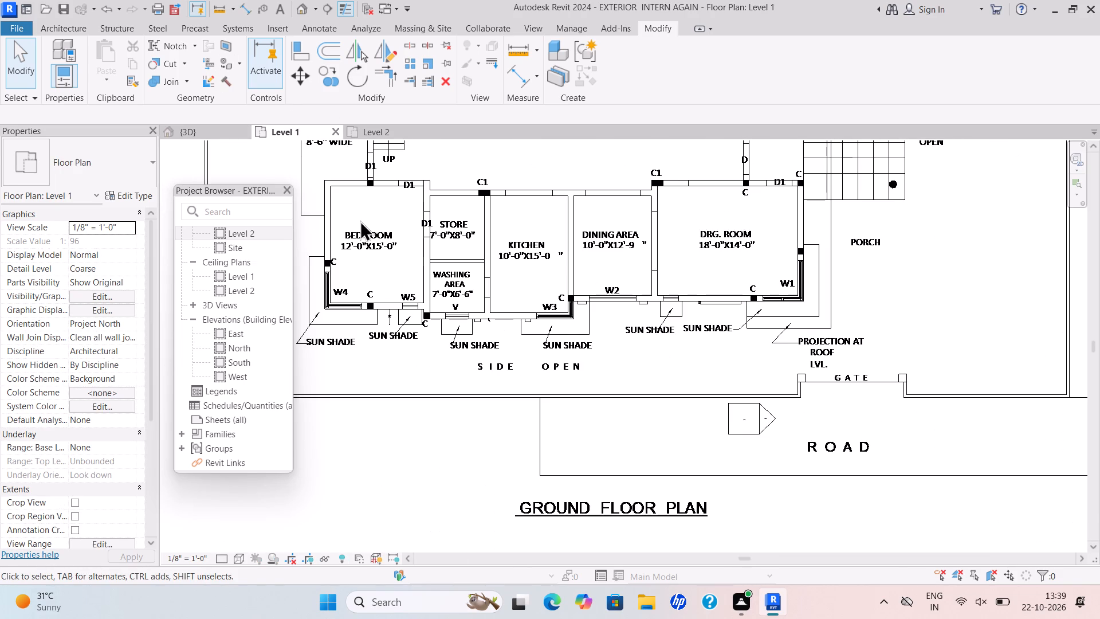
{"action": "left_click", "coordinate": [57, 26]}
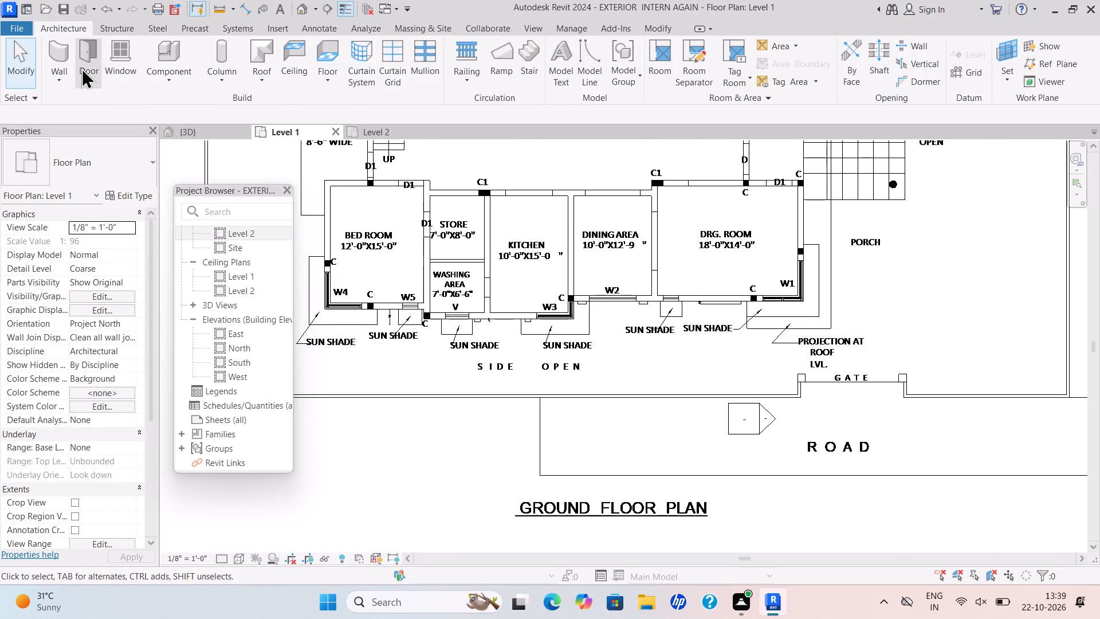
{"action": "left_click", "coordinate": [69, 73]}
{"action": "left_click", "coordinate": [96, 104]}
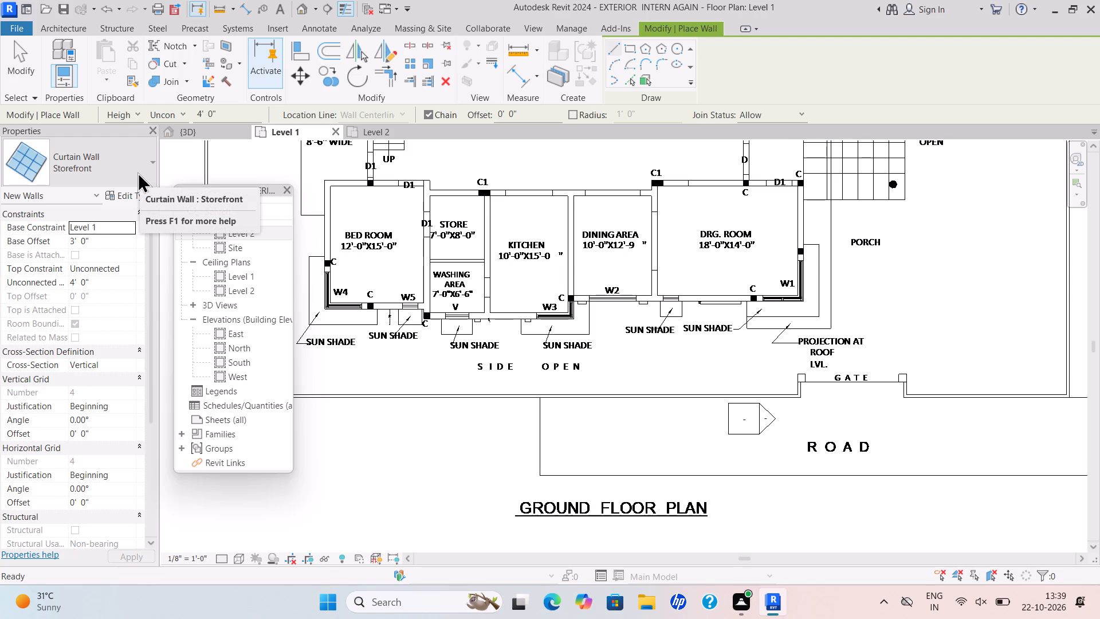
{"action": "scroll", "coordinate": [799, 236], "scroll_direction": "down", "scroll_amount": 15}
{"action": "middle_click_drag", "start_coordinate": [913, 194], "coordinate": [585, 288]}
{"action": "scroll", "coordinate": [684, 291], "scroll_direction": "up", "scroll_amount": 5}
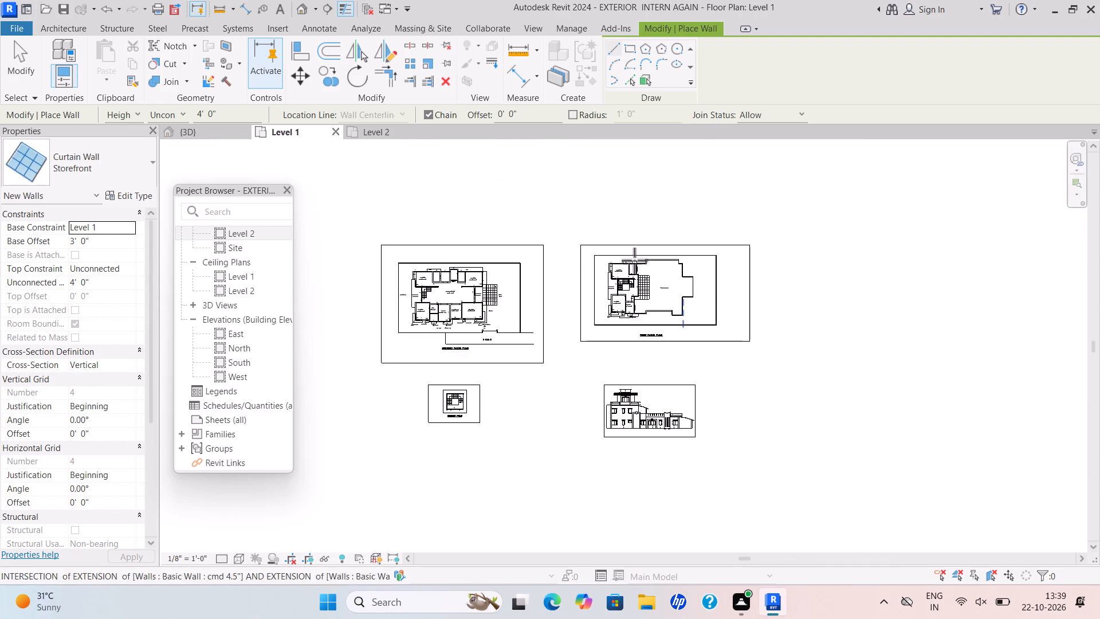
{"action": "scroll", "coordinate": [634, 260], "scroll_direction": "up", "scroll_amount": 4}
{"action": "scroll", "coordinate": [490, 304], "scroll_direction": "up", "scroll_amount": 20}
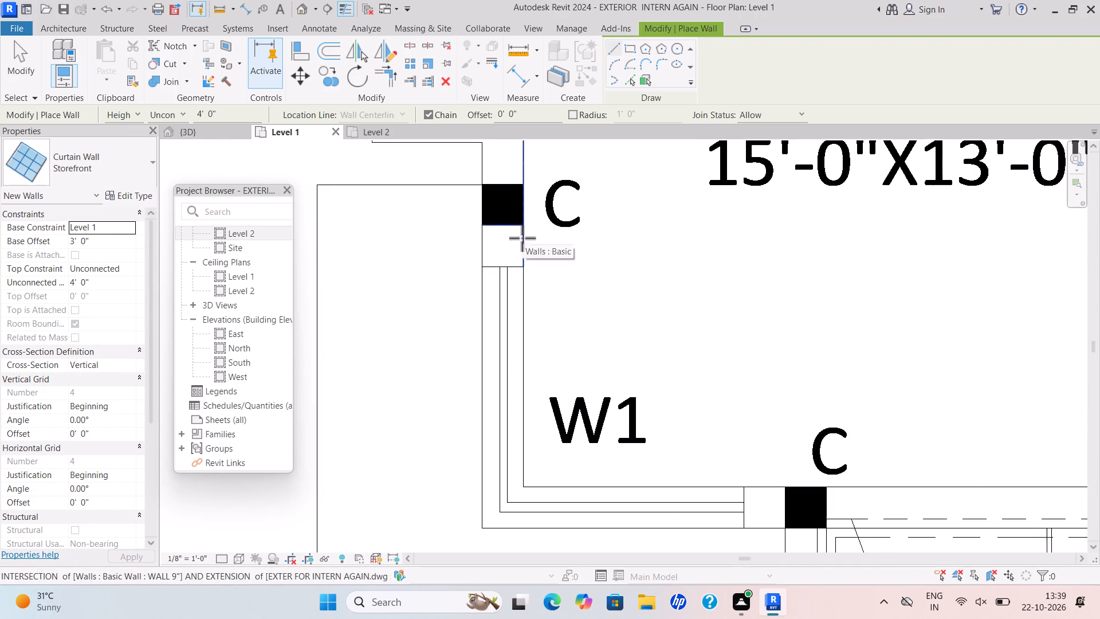
{"action": "scroll", "coordinate": [509, 271], "scroll_direction": "up", "scroll_amount": 7}
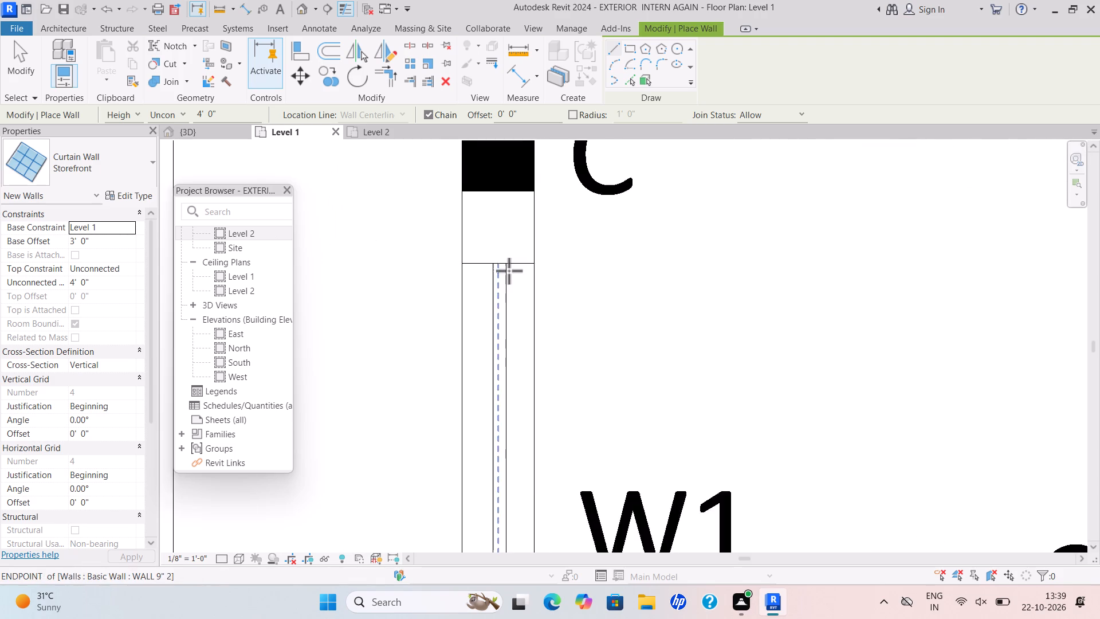
{"action": "scroll", "coordinate": [509, 271], "scroll_direction": "up", "scroll_amount": 9}
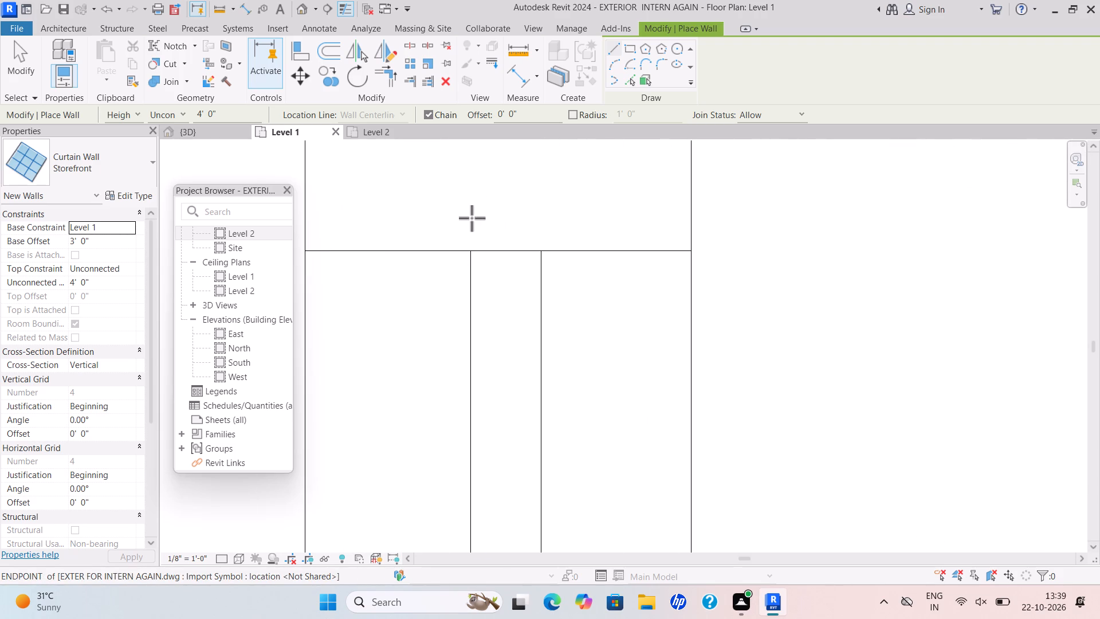
{"action": "left_click_drag", "start_coordinate": [470, 248], "coordinate": [469, 257]}
{"action": "scroll", "coordinate": [487, 493], "scroll_direction": "down", "scroll_amount": 2}
{"action": "middle_click_drag", "start_coordinate": [484, 492], "coordinate": [492, 279]}
{"action": "scroll", "coordinate": [486, 492], "scroll_direction": "down", "scroll_amount": 3}
{"action": "scroll", "coordinate": [496, 358], "scroll_direction": "down", "scroll_amount": 7}
{"action": "middle_click_drag", "start_coordinate": [491, 354], "coordinate": [478, 178]}
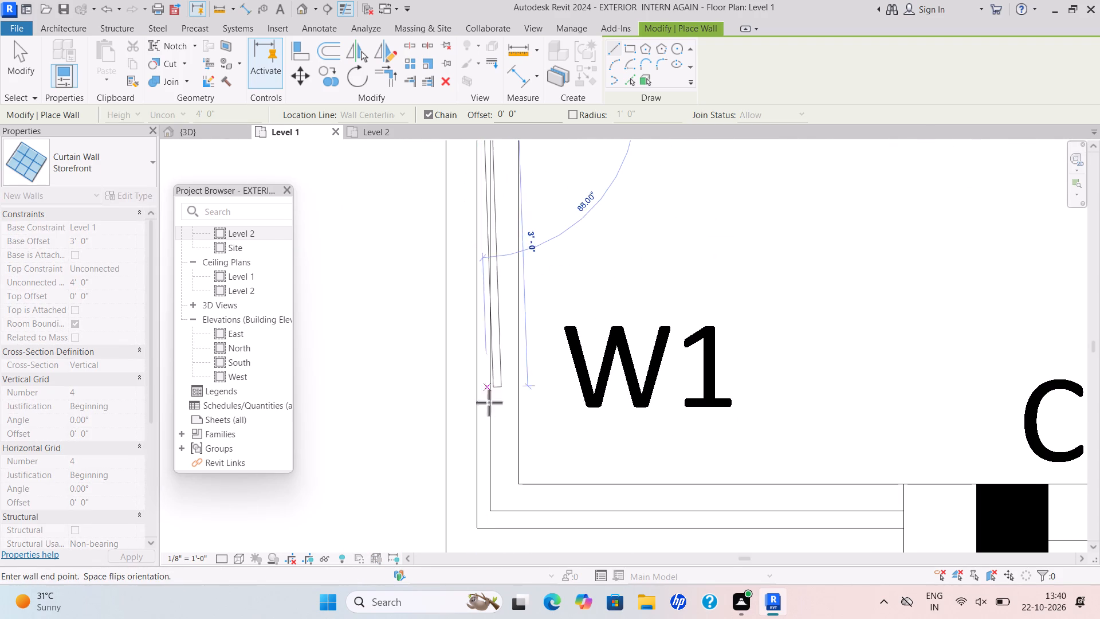
{"action": "scroll", "coordinate": [484, 506], "scroll_direction": "up", "scroll_amount": 7}
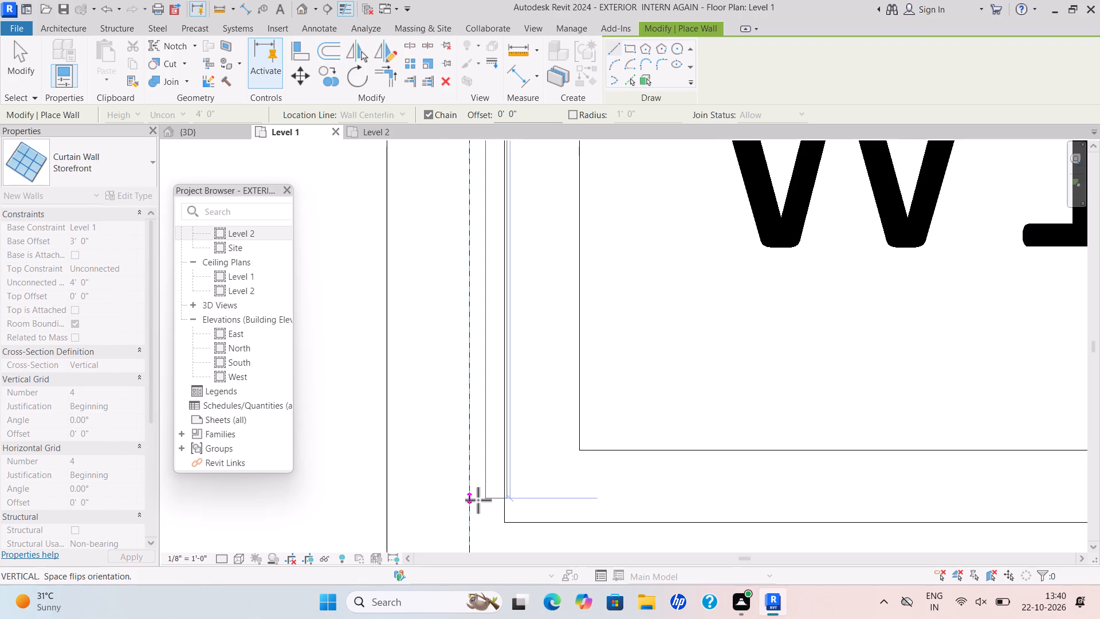
{"action": "middle_click_drag", "start_coordinate": [462, 497], "coordinate": [525, 143]}
{"action": "scroll", "coordinate": [455, 457], "scroll_direction": "down", "scroll_amount": 1}
{"action": "middle_click_drag", "start_coordinate": [557, 190], "coordinate": [535, 295]}
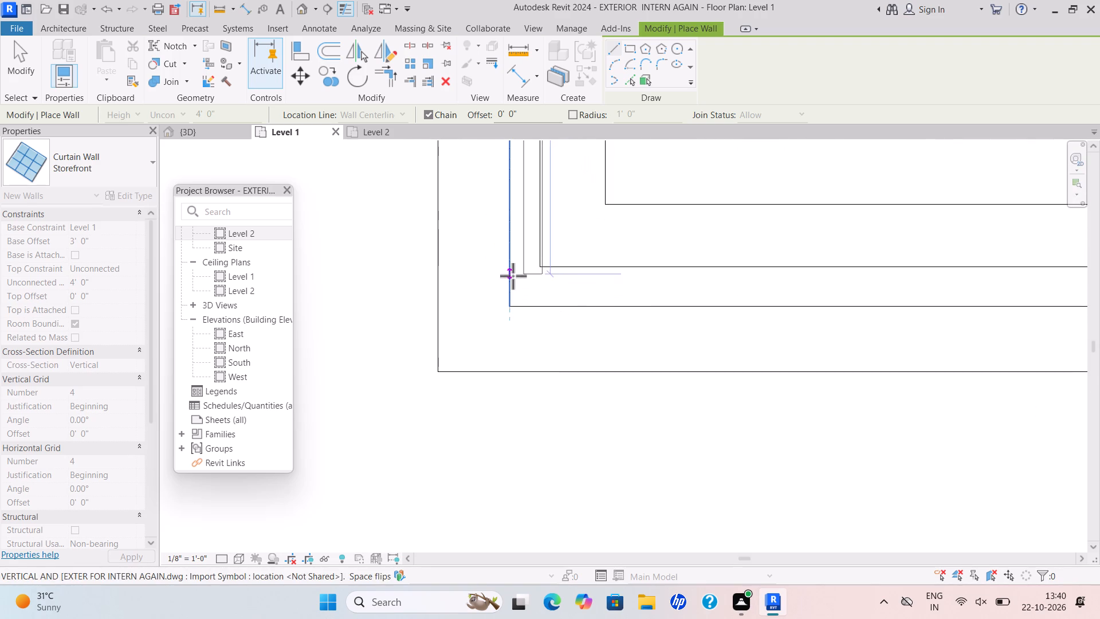
{"action": "scroll", "coordinate": [513, 276], "scroll_direction": "up", "scroll_amount": 6}
{"action": "left_click", "coordinate": [513, 318]}
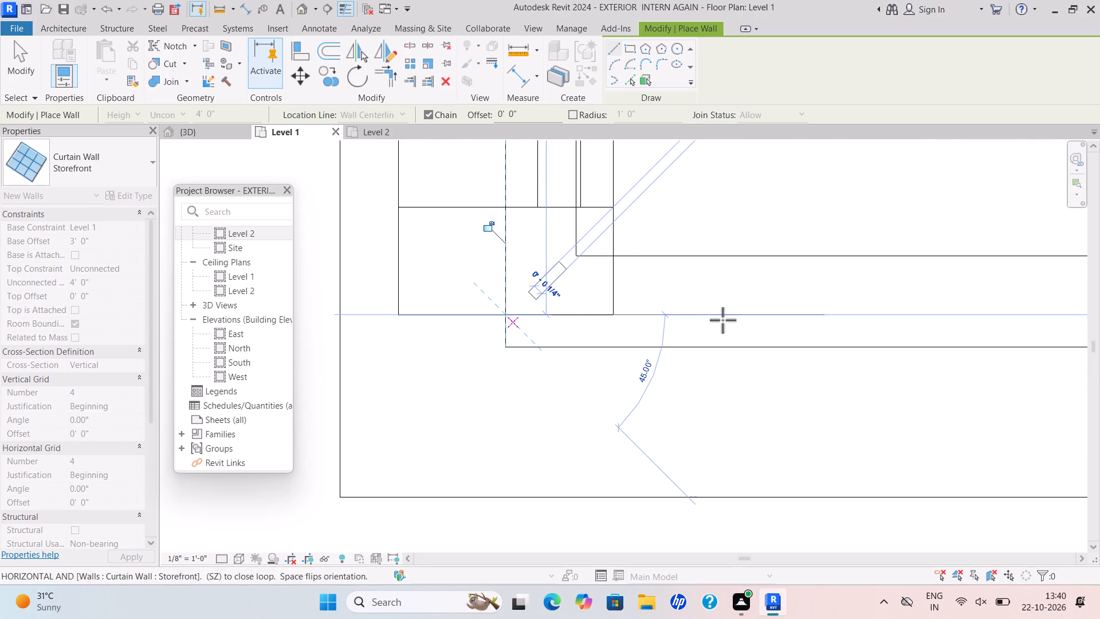
Continue the Storefront curtain wall about 4'-5" from the corner along that bedroom's horizontal W1 opening to its far end and finish the wall.
{"action": "scroll", "coordinate": [932, 312], "scroll_direction": "down", "scroll_amount": 6}
{"action": "middle_click_drag", "start_coordinate": [924, 309], "coordinate": [568, 273]}
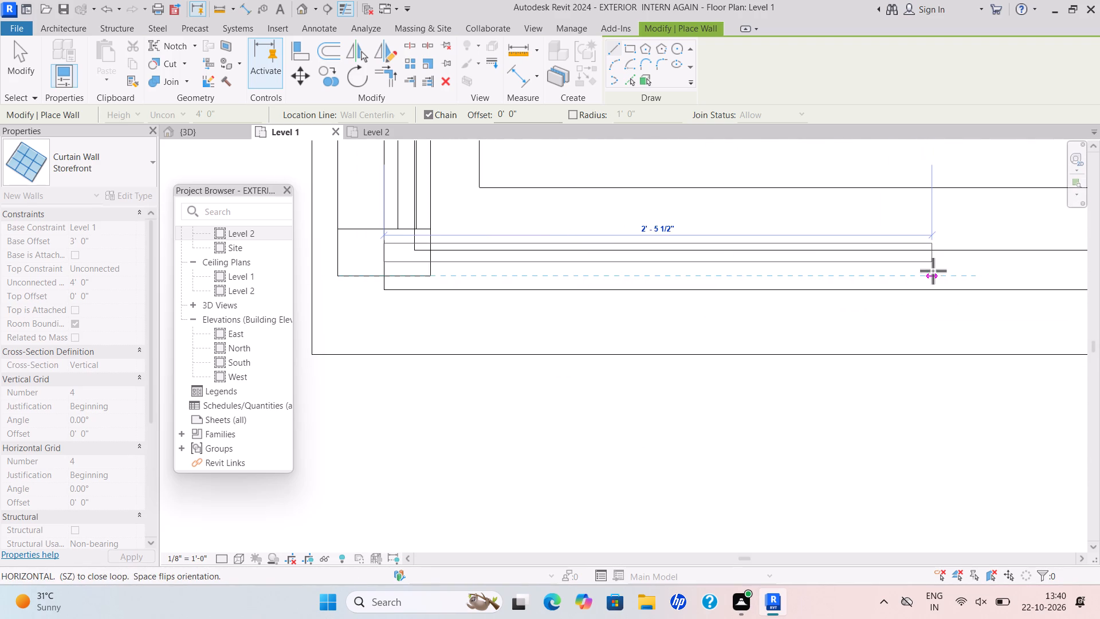
{"action": "scroll", "coordinate": [921, 267], "scroll_direction": "down", "scroll_amount": 2}
{"action": "middle_click_drag", "start_coordinate": [916, 265], "coordinate": [529, 267]}
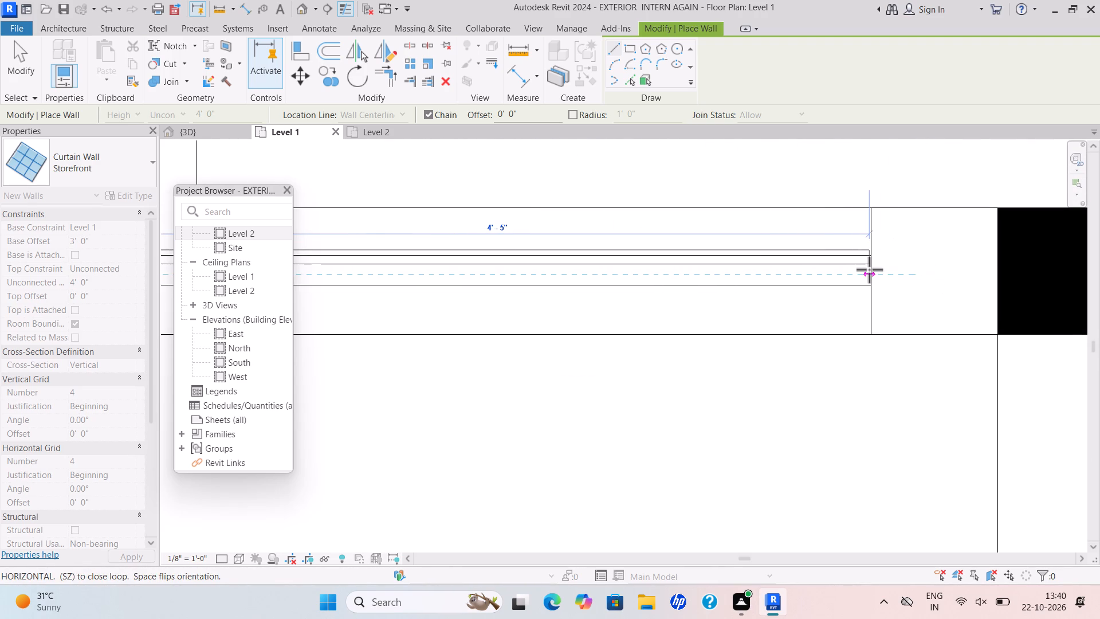
{"action": "left_click", "coordinate": [870, 275]}
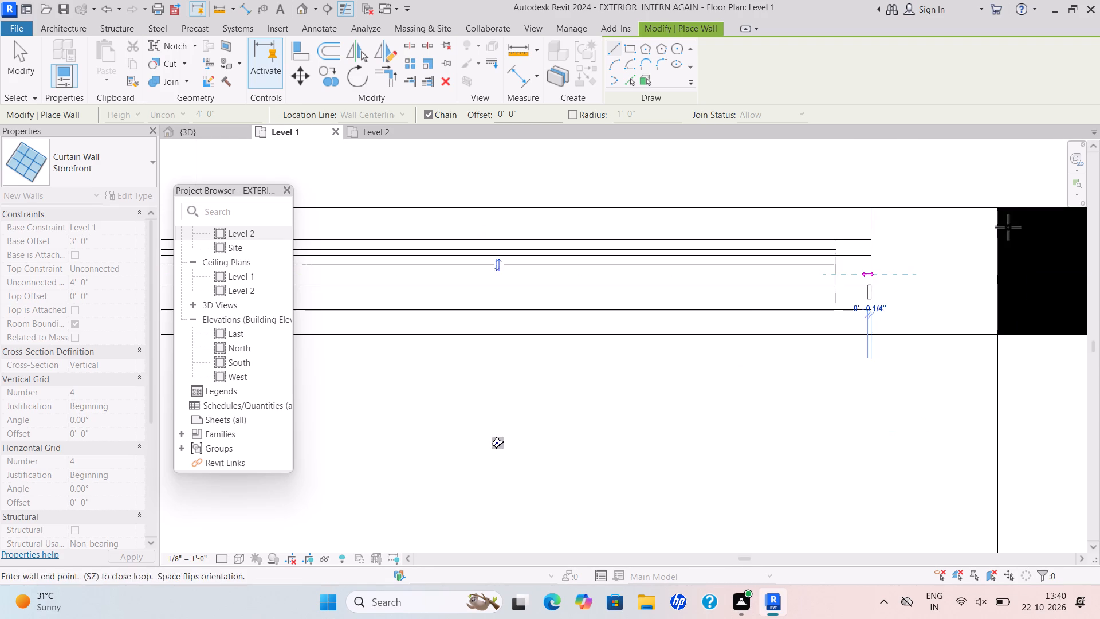
{"action": "scroll", "coordinate": [749, 295], "scroll_direction": "up", "scroll_amount": 5}
{"action": "key", "text": "Escape"}
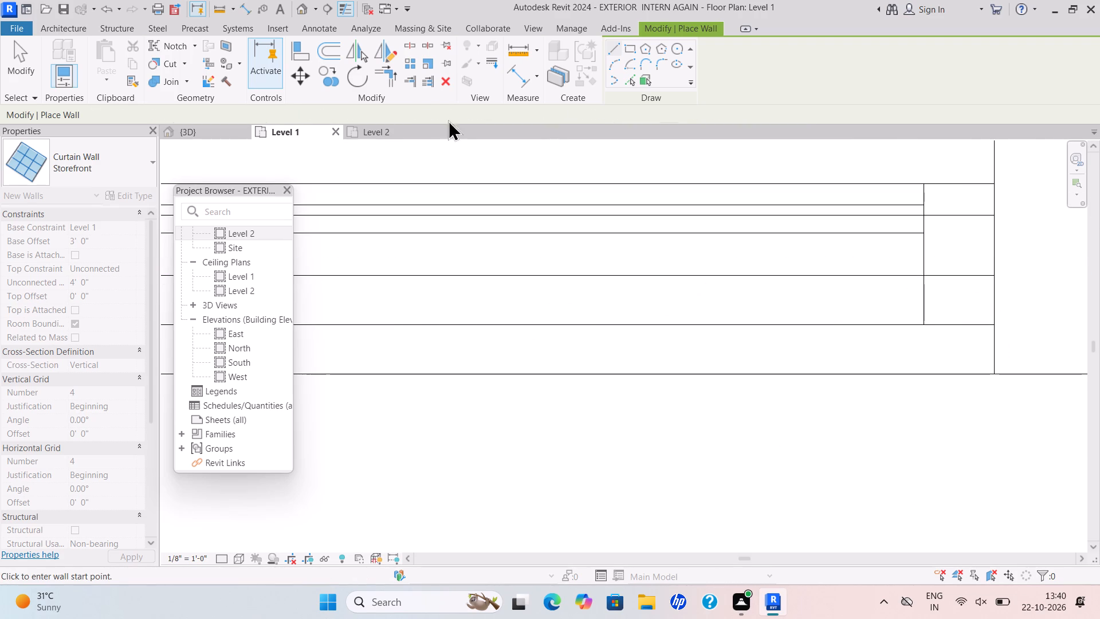
Align the corner end of that bedroom's vertical W1 curtain wall with the outer face of the horizontal one.
{"action": "left_click", "coordinate": [292, 50]}
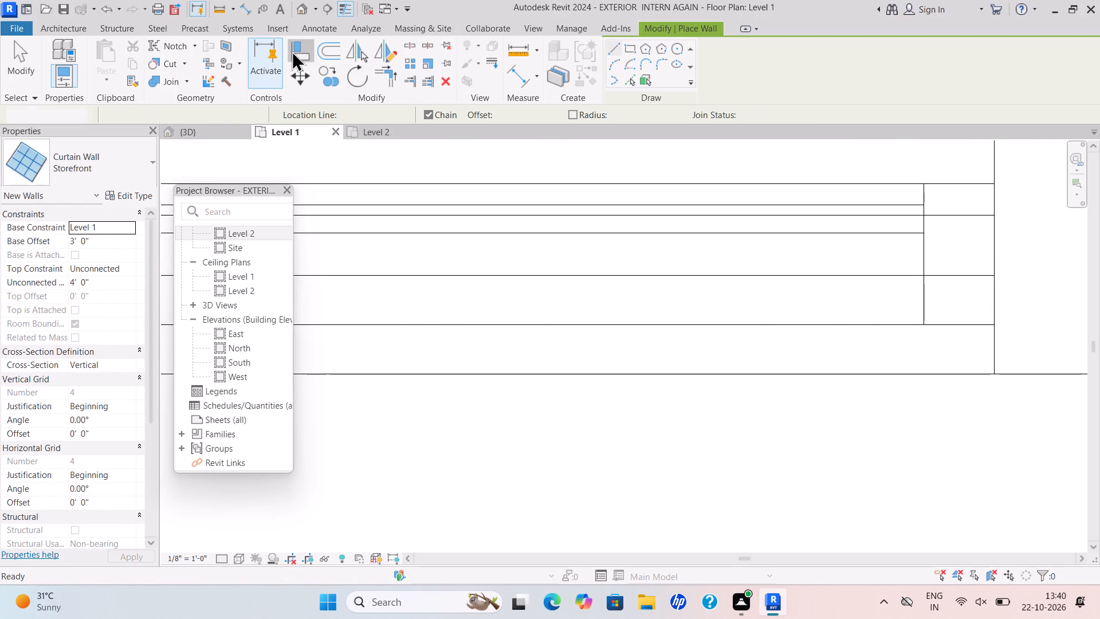
{"action": "key", "text": "Tab"}
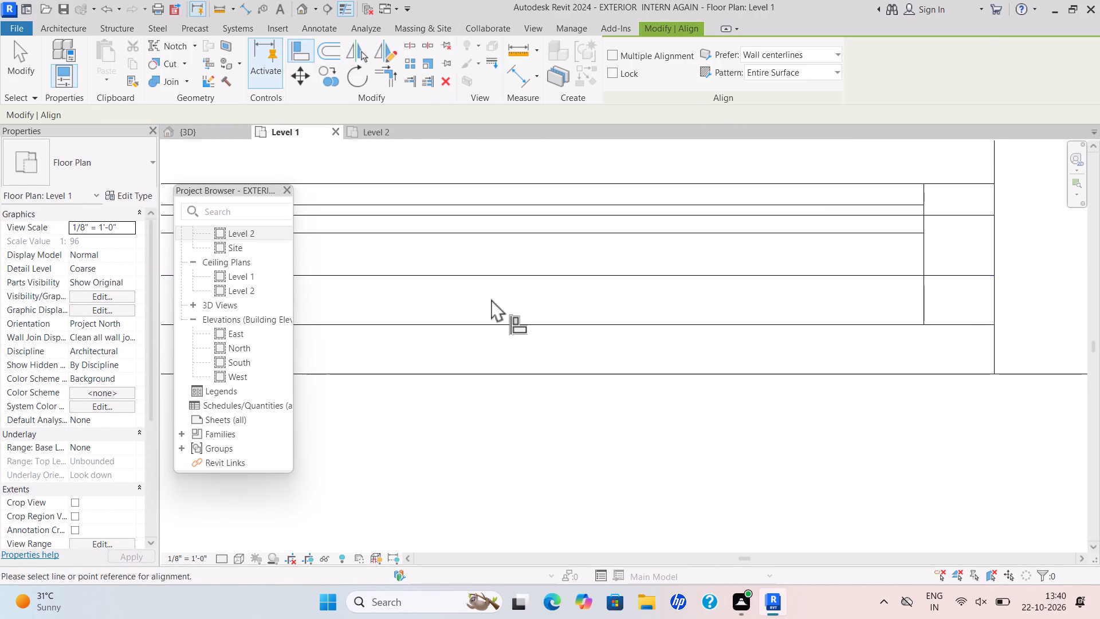
{"action": "scroll", "coordinate": [492, 308], "scroll_direction": "down", "scroll_amount": 12}
{"action": "middle_click_drag", "start_coordinate": [537, 292], "coordinate": [792, 267]}
{"action": "scroll", "coordinate": [574, 277], "scroll_direction": "up", "scroll_amount": 10}
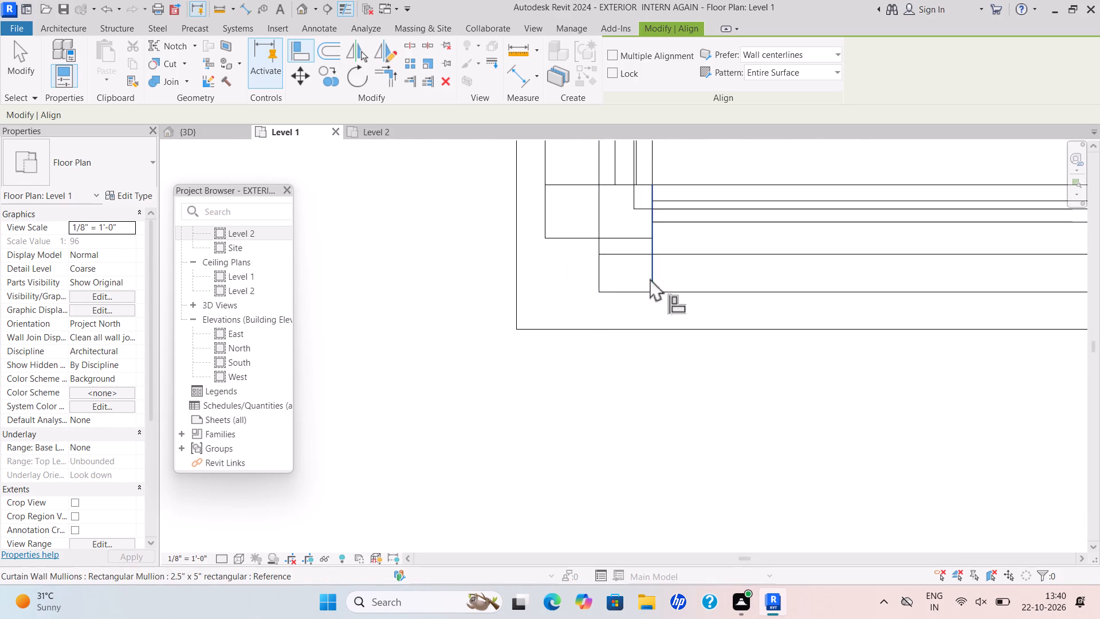
{"action": "left_click", "coordinate": [639, 288]}
{"action": "left_click", "coordinate": [616, 240]}
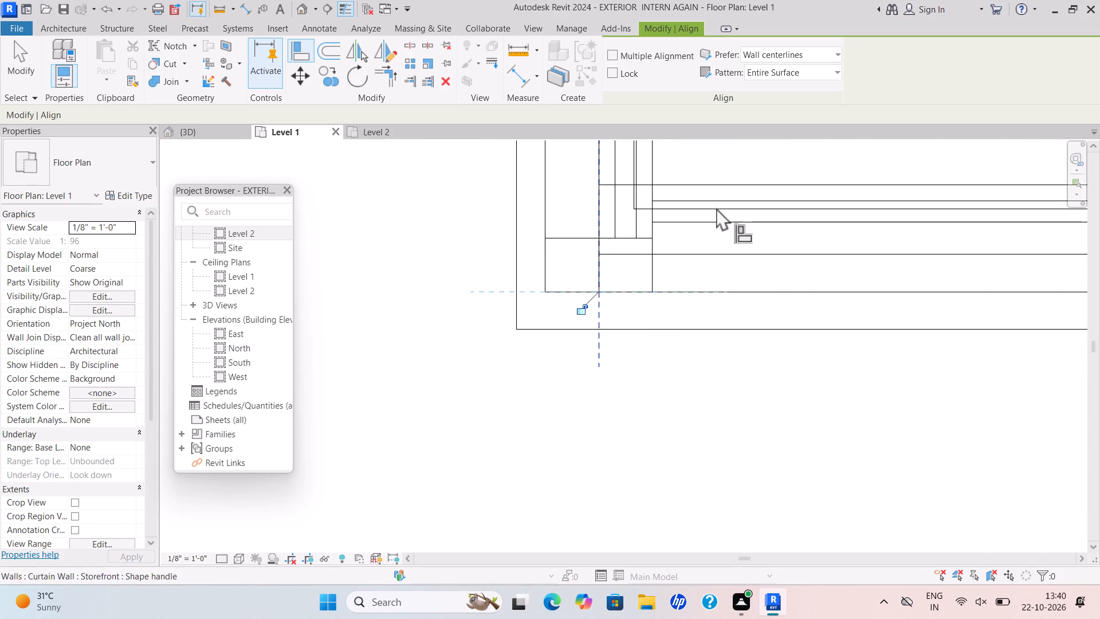
{"action": "scroll", "coordinate": [716, 207], "scroll_direction": "down", "scroll_amount": 6}
{"action": "key", "text": "Escape"}
{"action": "scroll", "coordinate": [403, 348], "scroll_direction": "down", "scroll_amount": 7}
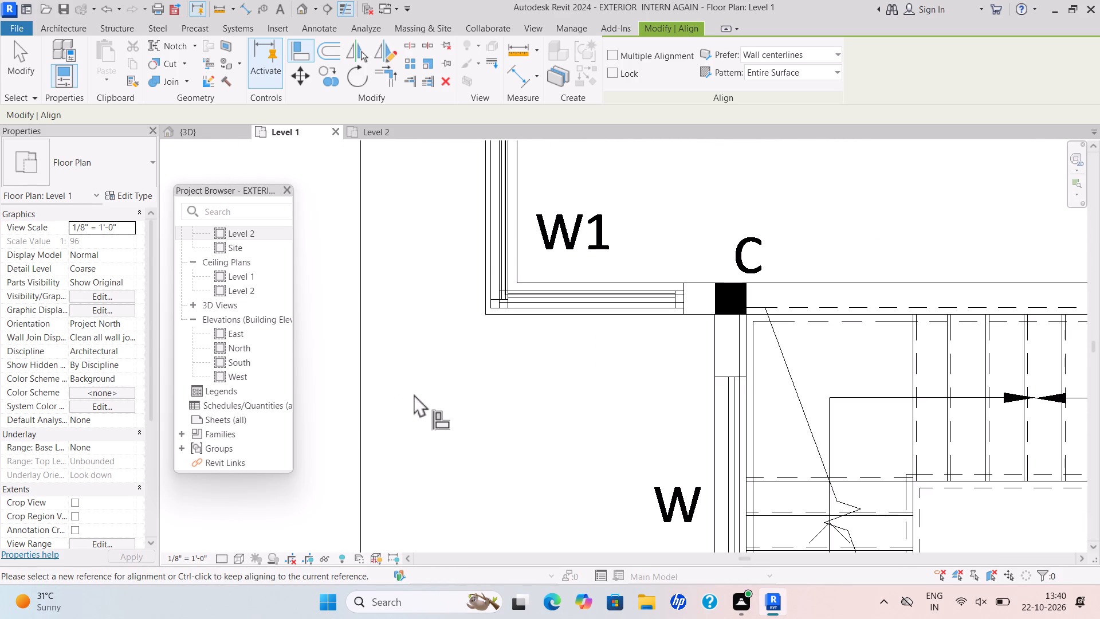
{"action": "scroll", "coordinate": [435, 74], "scroll_direction": "down", "scroll_amount": 2}
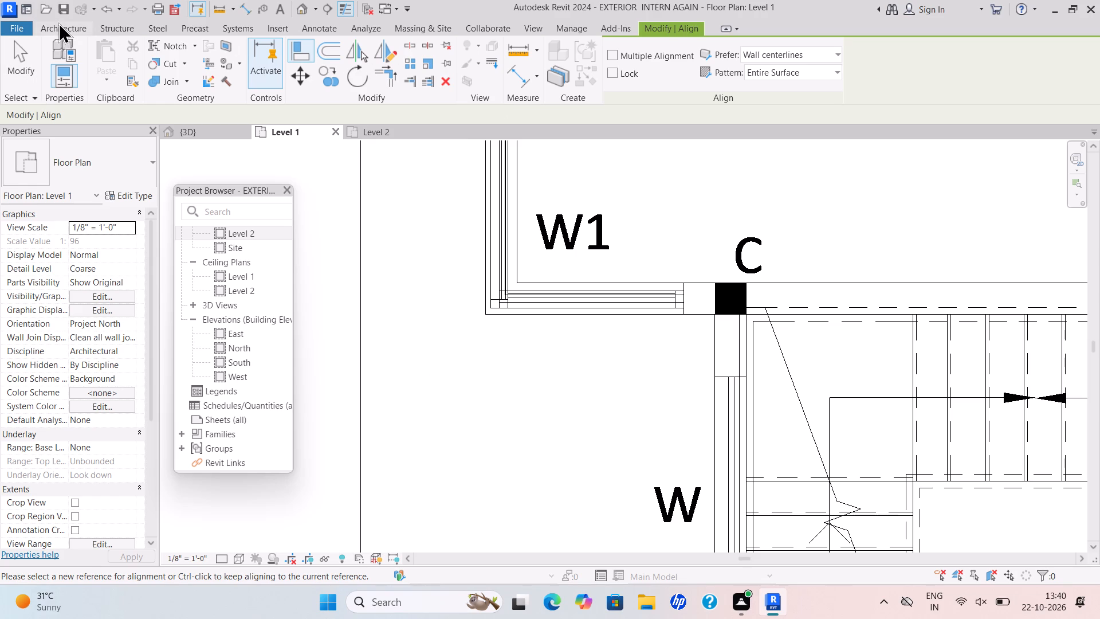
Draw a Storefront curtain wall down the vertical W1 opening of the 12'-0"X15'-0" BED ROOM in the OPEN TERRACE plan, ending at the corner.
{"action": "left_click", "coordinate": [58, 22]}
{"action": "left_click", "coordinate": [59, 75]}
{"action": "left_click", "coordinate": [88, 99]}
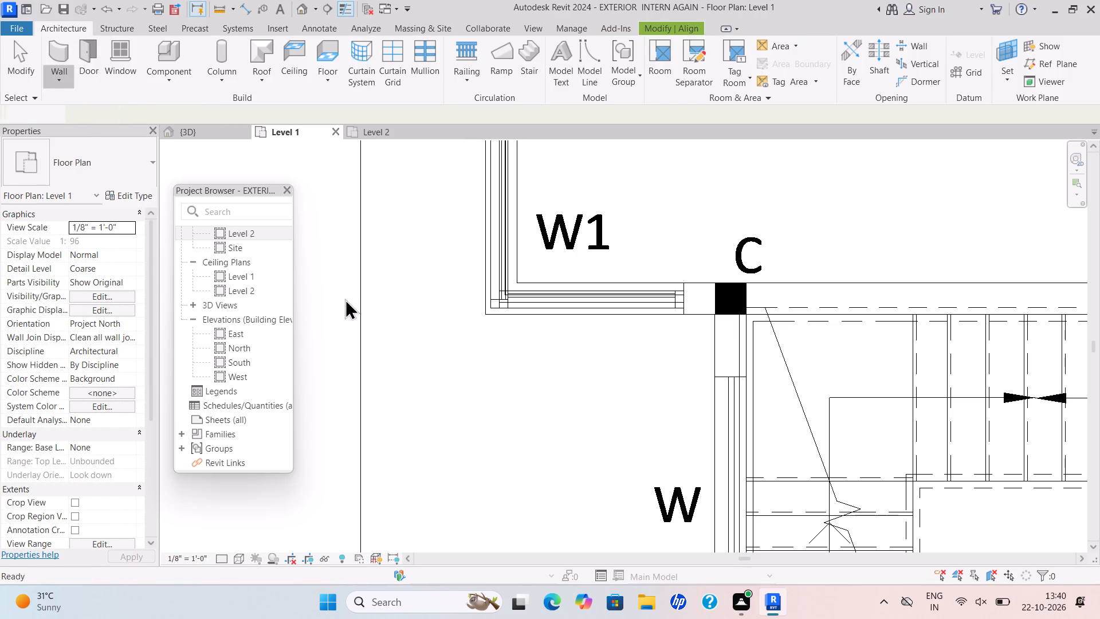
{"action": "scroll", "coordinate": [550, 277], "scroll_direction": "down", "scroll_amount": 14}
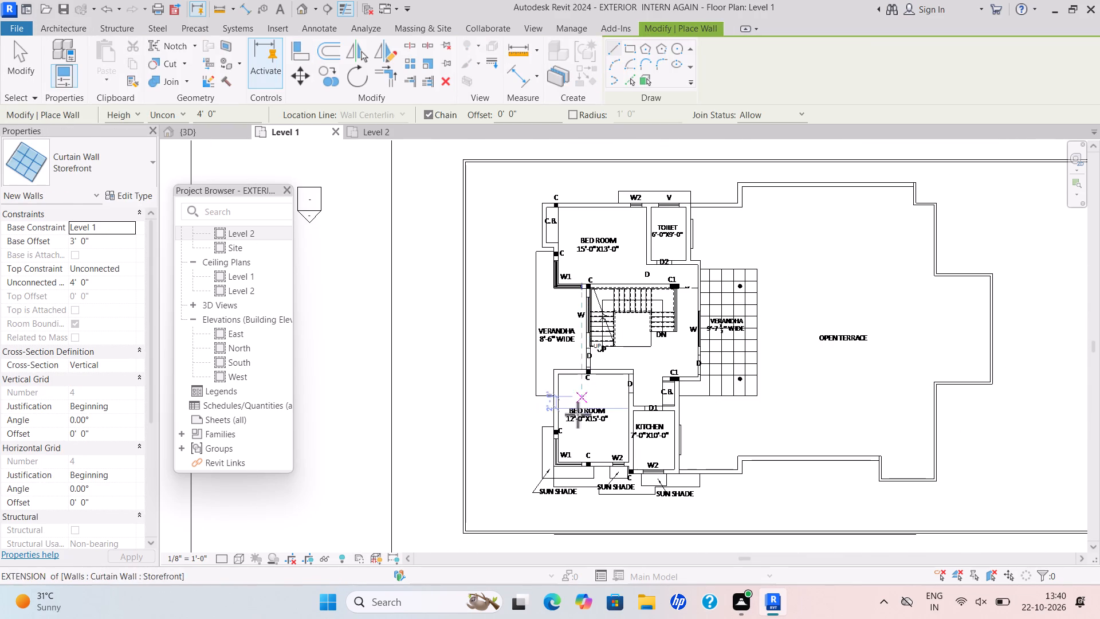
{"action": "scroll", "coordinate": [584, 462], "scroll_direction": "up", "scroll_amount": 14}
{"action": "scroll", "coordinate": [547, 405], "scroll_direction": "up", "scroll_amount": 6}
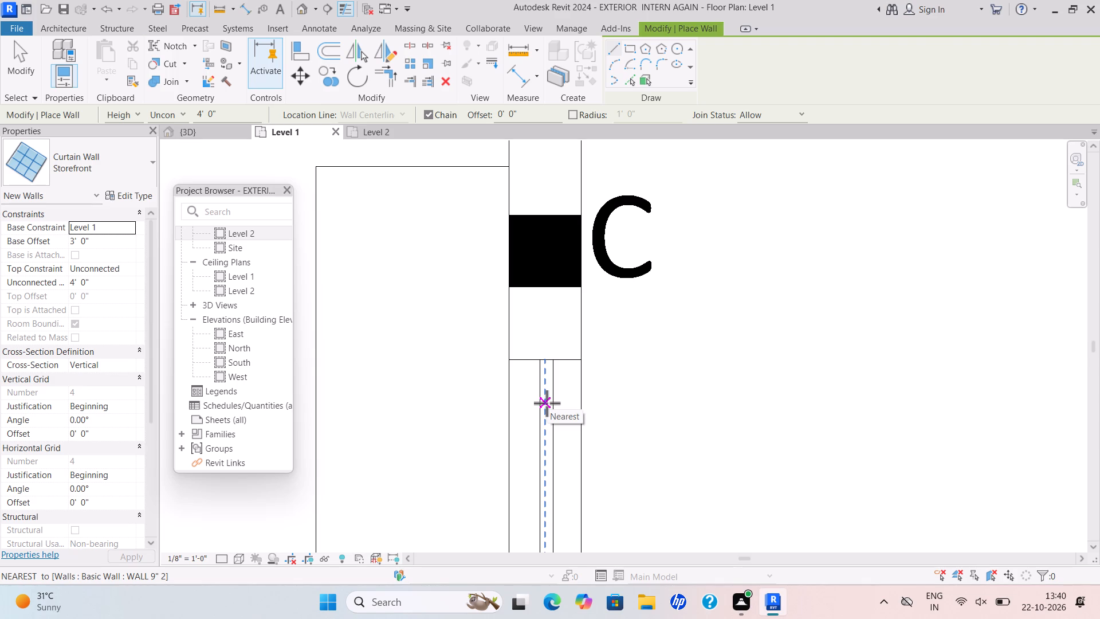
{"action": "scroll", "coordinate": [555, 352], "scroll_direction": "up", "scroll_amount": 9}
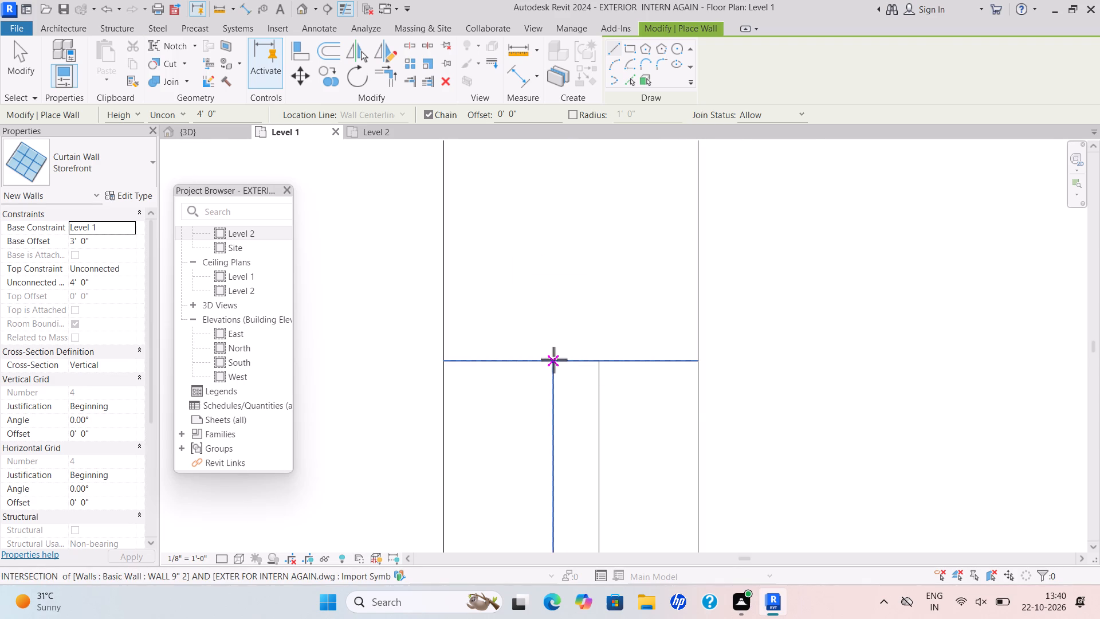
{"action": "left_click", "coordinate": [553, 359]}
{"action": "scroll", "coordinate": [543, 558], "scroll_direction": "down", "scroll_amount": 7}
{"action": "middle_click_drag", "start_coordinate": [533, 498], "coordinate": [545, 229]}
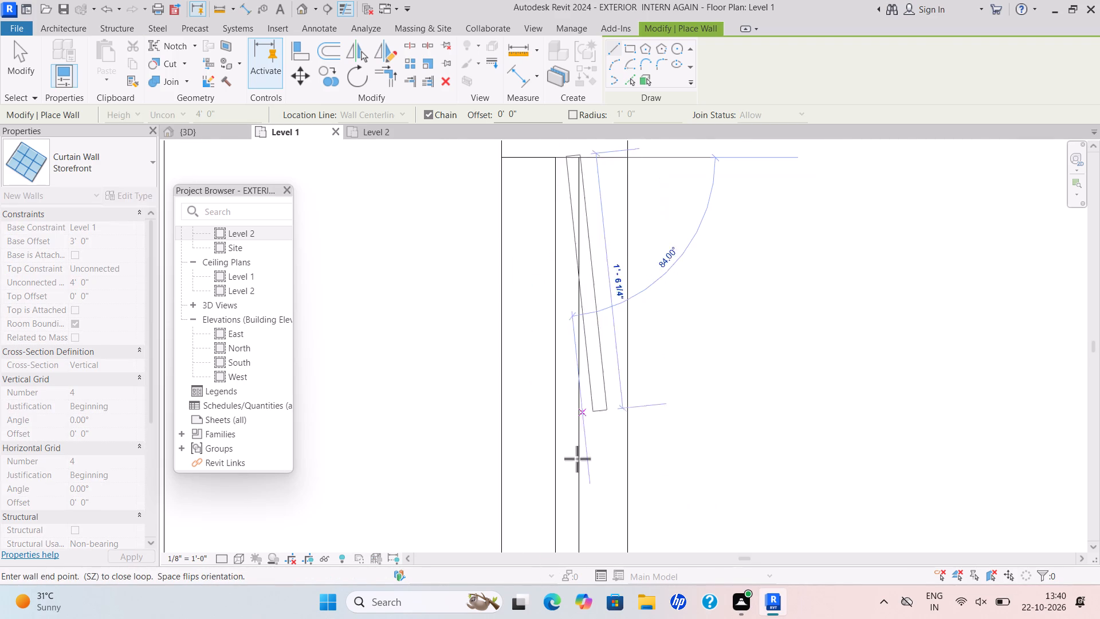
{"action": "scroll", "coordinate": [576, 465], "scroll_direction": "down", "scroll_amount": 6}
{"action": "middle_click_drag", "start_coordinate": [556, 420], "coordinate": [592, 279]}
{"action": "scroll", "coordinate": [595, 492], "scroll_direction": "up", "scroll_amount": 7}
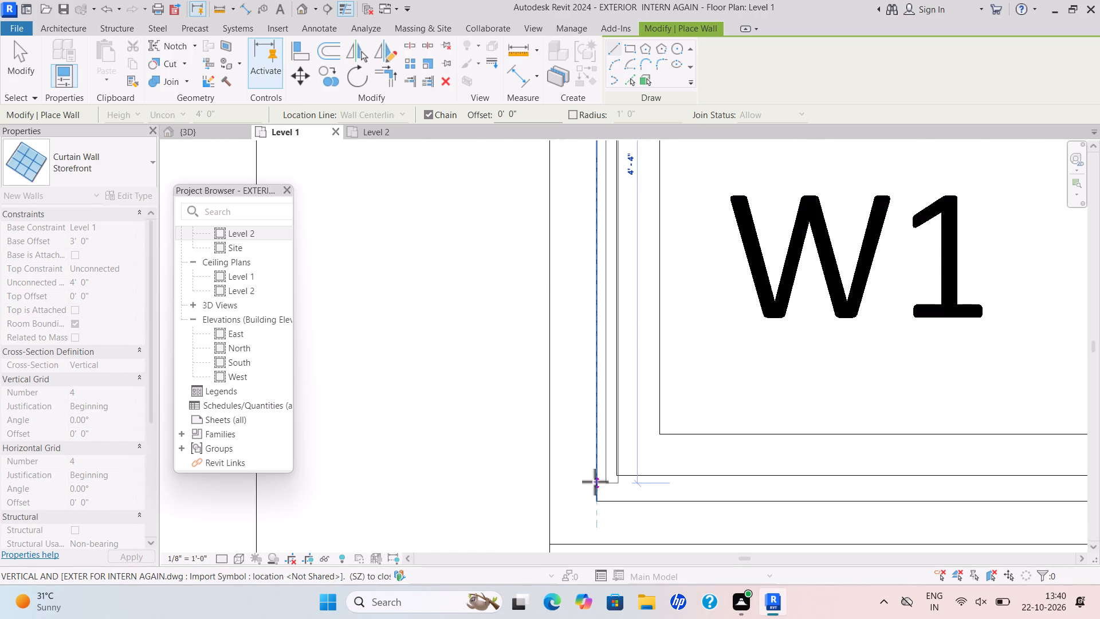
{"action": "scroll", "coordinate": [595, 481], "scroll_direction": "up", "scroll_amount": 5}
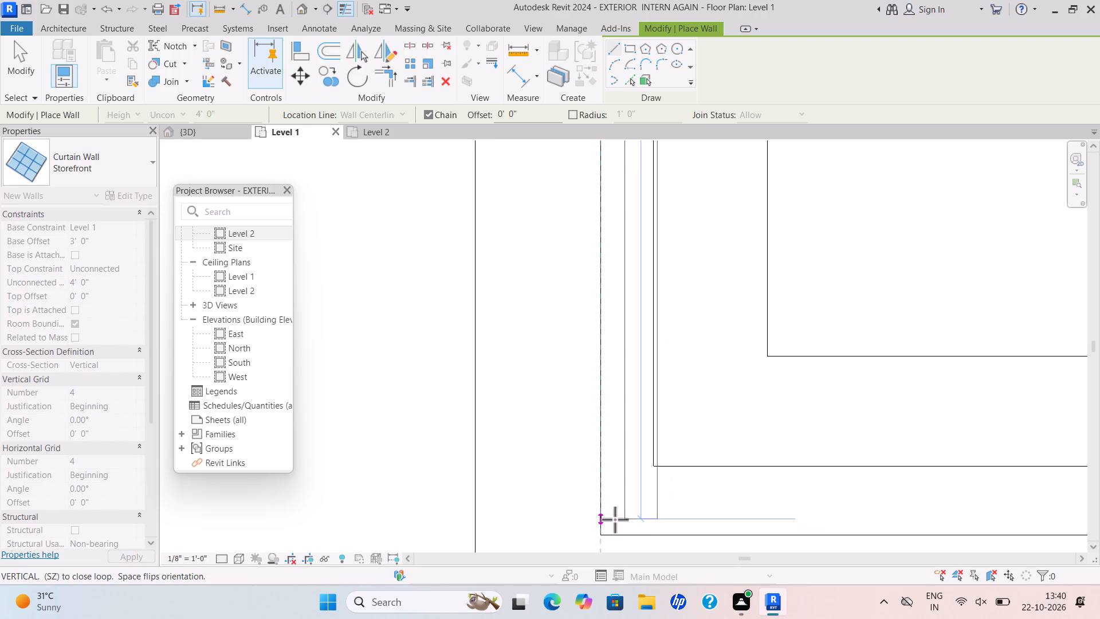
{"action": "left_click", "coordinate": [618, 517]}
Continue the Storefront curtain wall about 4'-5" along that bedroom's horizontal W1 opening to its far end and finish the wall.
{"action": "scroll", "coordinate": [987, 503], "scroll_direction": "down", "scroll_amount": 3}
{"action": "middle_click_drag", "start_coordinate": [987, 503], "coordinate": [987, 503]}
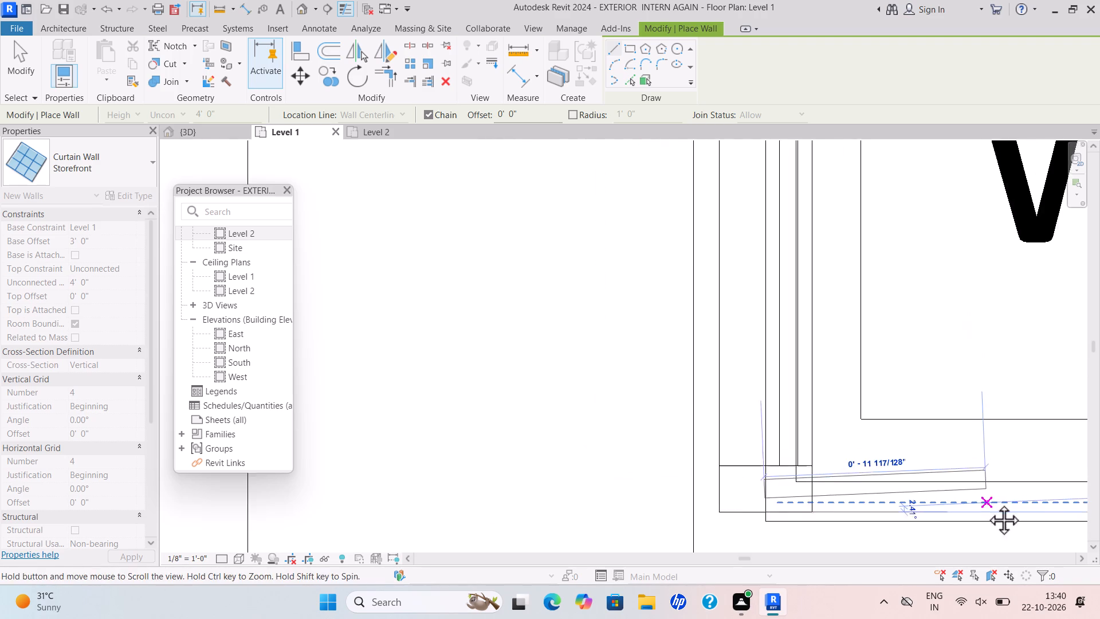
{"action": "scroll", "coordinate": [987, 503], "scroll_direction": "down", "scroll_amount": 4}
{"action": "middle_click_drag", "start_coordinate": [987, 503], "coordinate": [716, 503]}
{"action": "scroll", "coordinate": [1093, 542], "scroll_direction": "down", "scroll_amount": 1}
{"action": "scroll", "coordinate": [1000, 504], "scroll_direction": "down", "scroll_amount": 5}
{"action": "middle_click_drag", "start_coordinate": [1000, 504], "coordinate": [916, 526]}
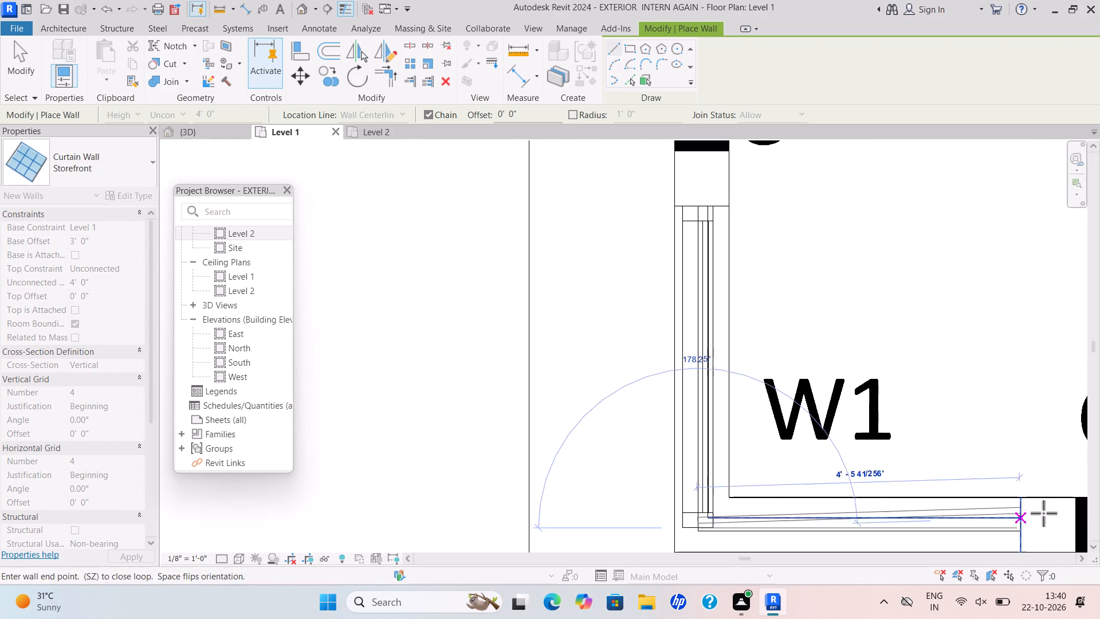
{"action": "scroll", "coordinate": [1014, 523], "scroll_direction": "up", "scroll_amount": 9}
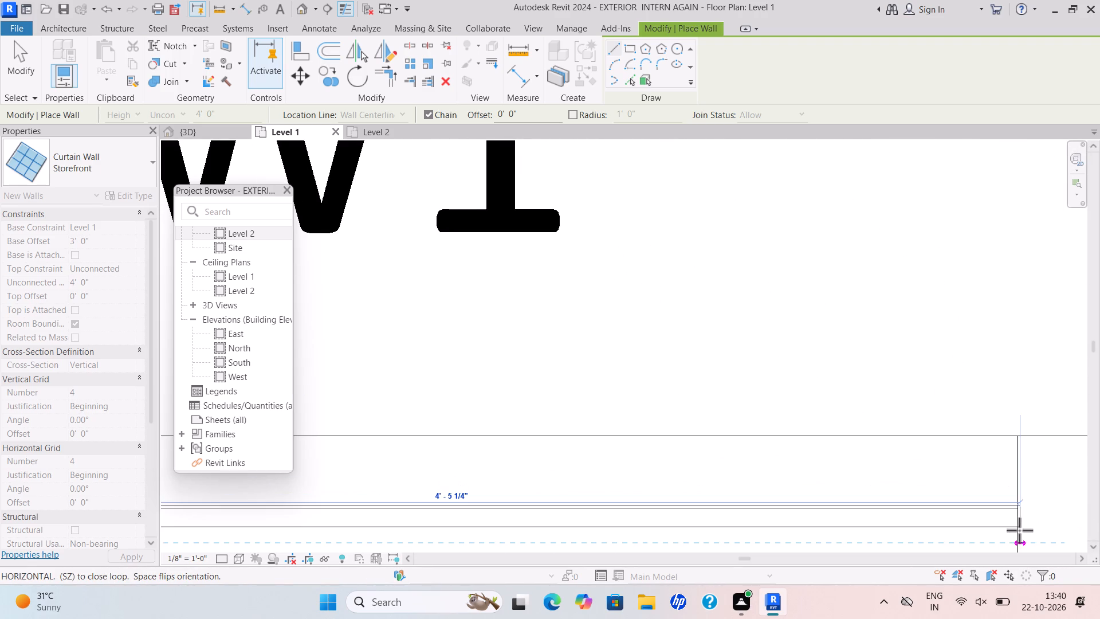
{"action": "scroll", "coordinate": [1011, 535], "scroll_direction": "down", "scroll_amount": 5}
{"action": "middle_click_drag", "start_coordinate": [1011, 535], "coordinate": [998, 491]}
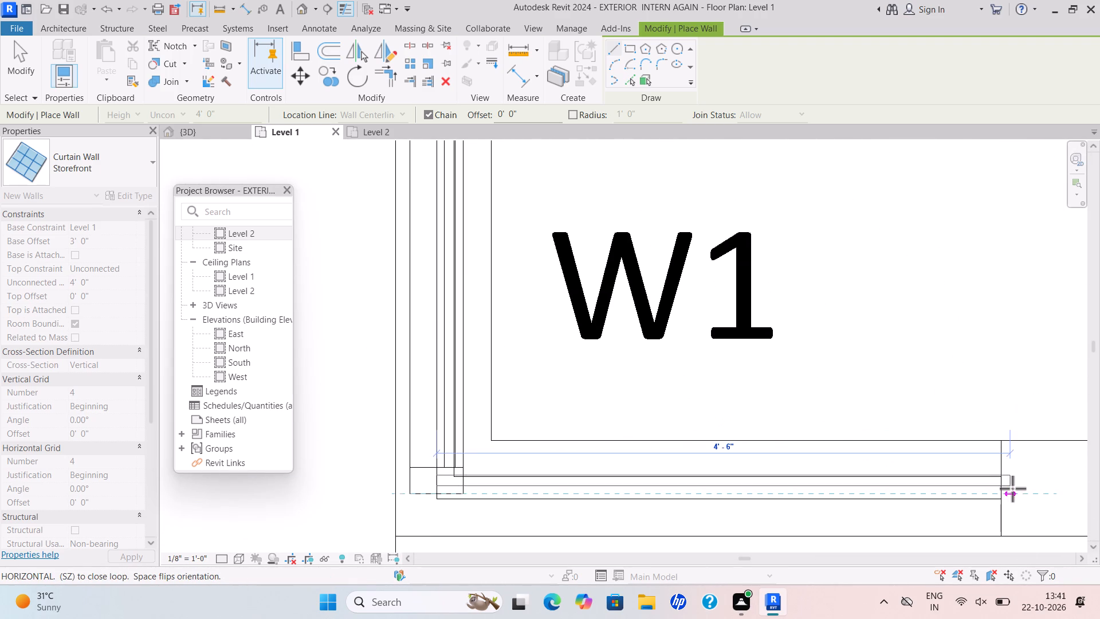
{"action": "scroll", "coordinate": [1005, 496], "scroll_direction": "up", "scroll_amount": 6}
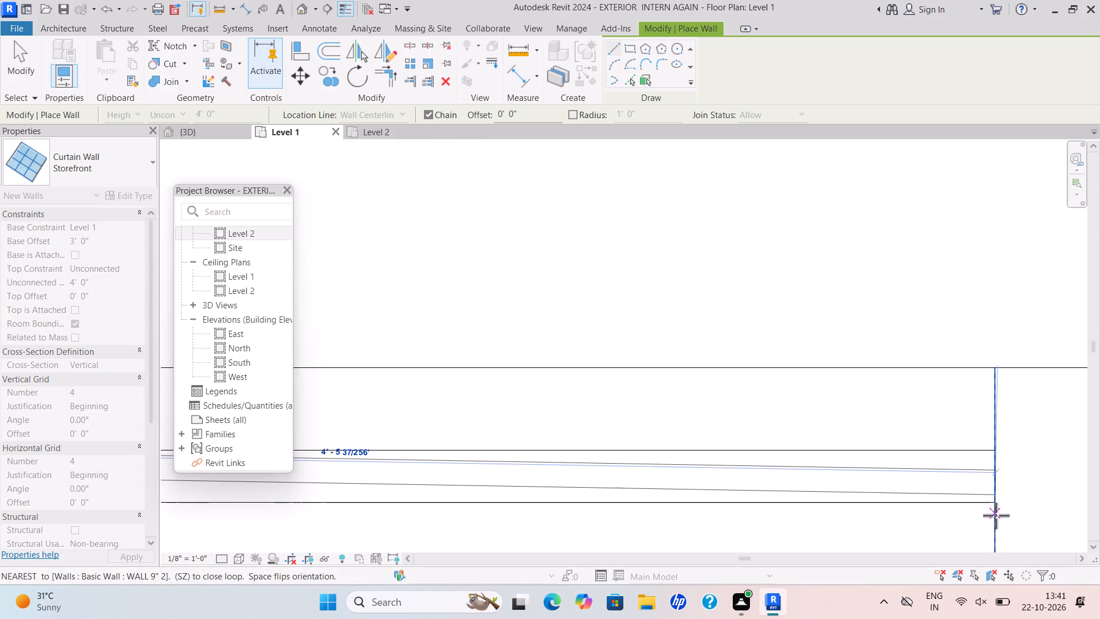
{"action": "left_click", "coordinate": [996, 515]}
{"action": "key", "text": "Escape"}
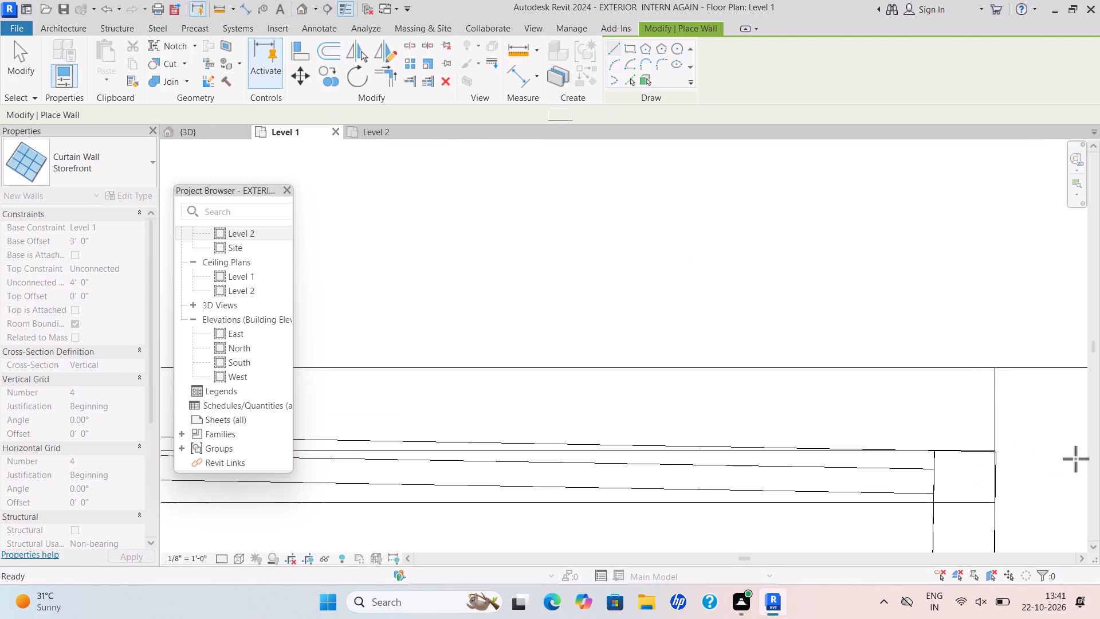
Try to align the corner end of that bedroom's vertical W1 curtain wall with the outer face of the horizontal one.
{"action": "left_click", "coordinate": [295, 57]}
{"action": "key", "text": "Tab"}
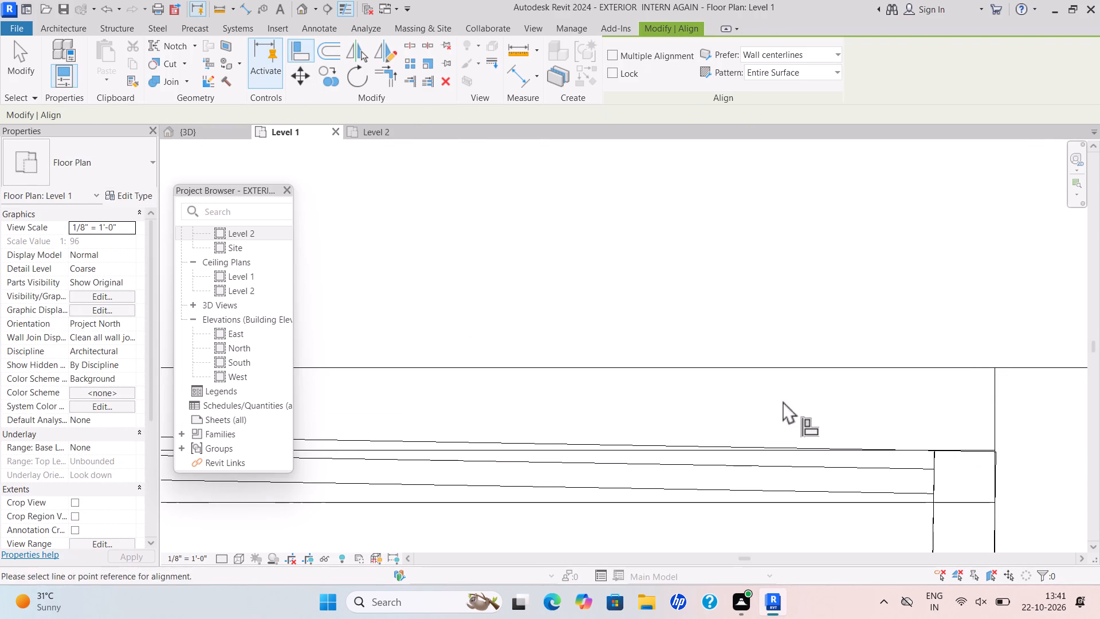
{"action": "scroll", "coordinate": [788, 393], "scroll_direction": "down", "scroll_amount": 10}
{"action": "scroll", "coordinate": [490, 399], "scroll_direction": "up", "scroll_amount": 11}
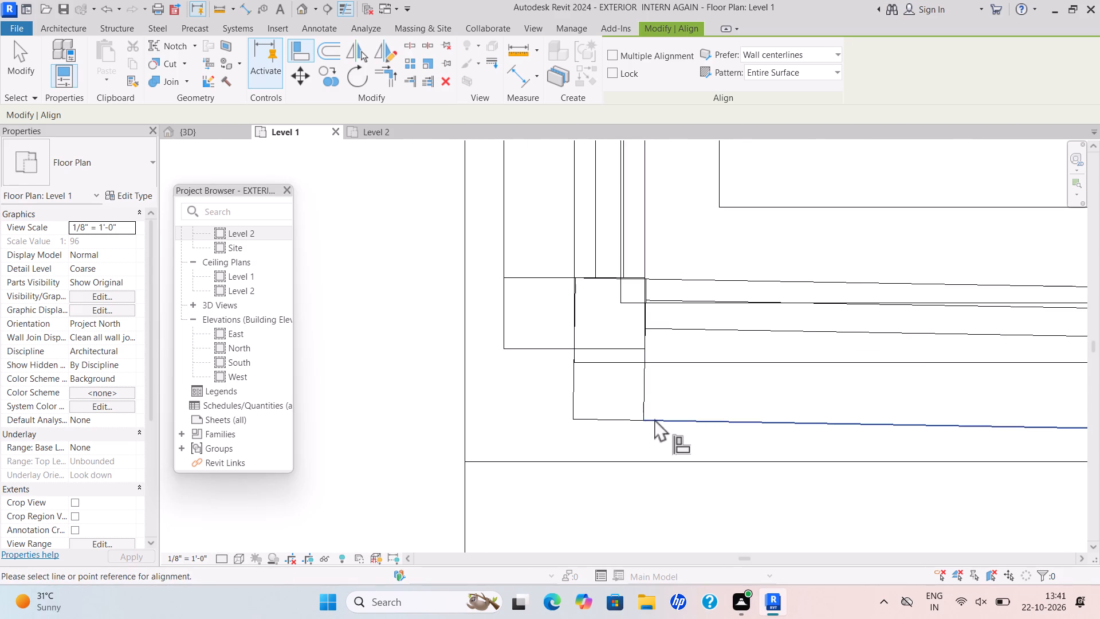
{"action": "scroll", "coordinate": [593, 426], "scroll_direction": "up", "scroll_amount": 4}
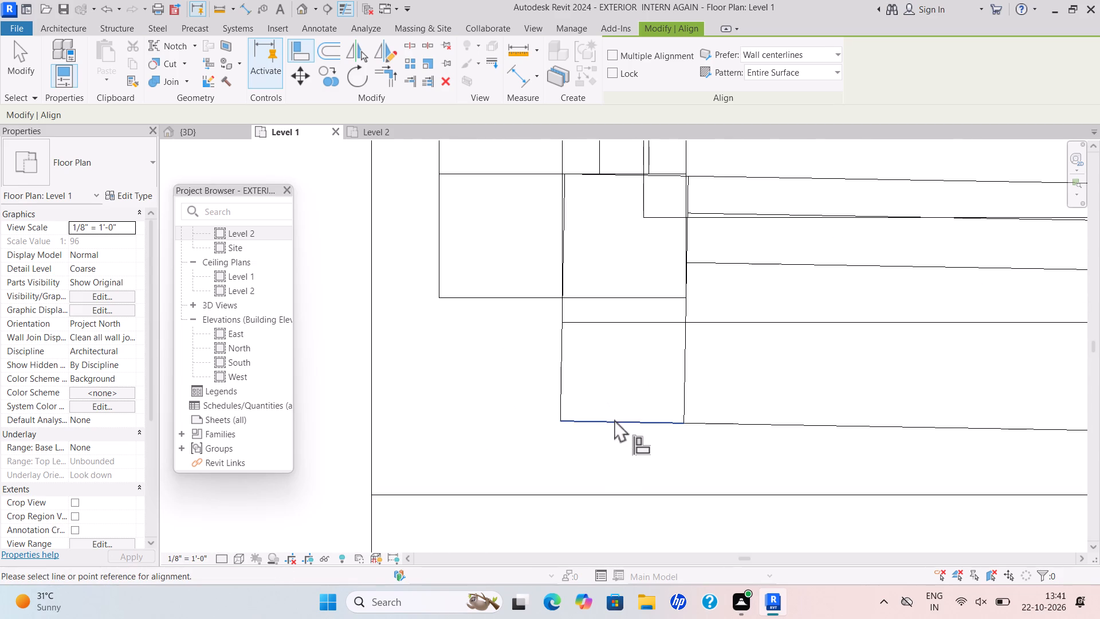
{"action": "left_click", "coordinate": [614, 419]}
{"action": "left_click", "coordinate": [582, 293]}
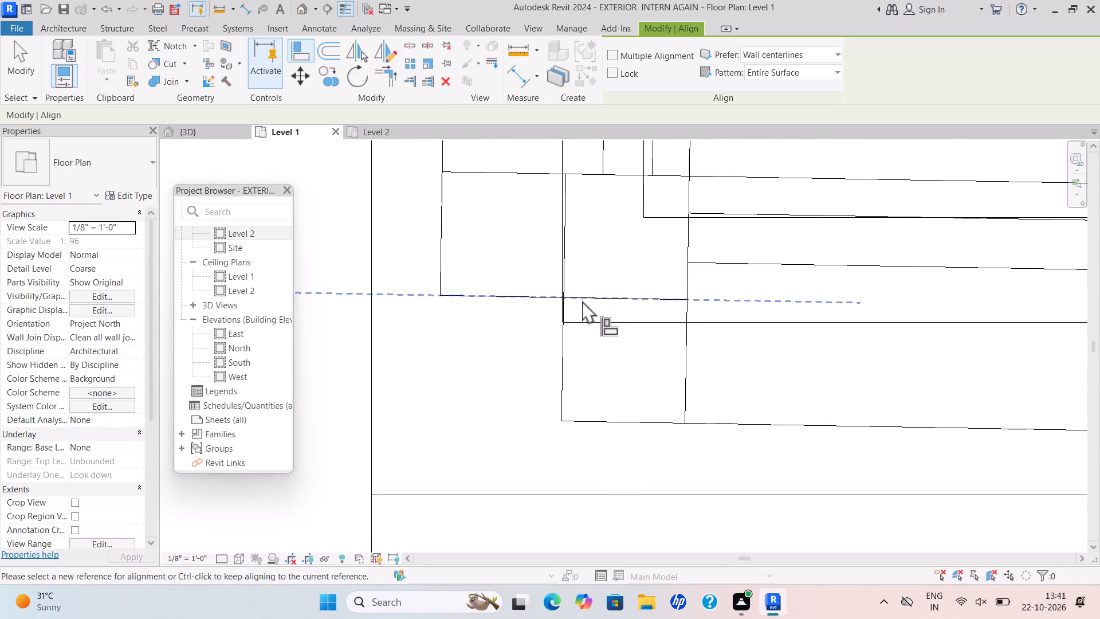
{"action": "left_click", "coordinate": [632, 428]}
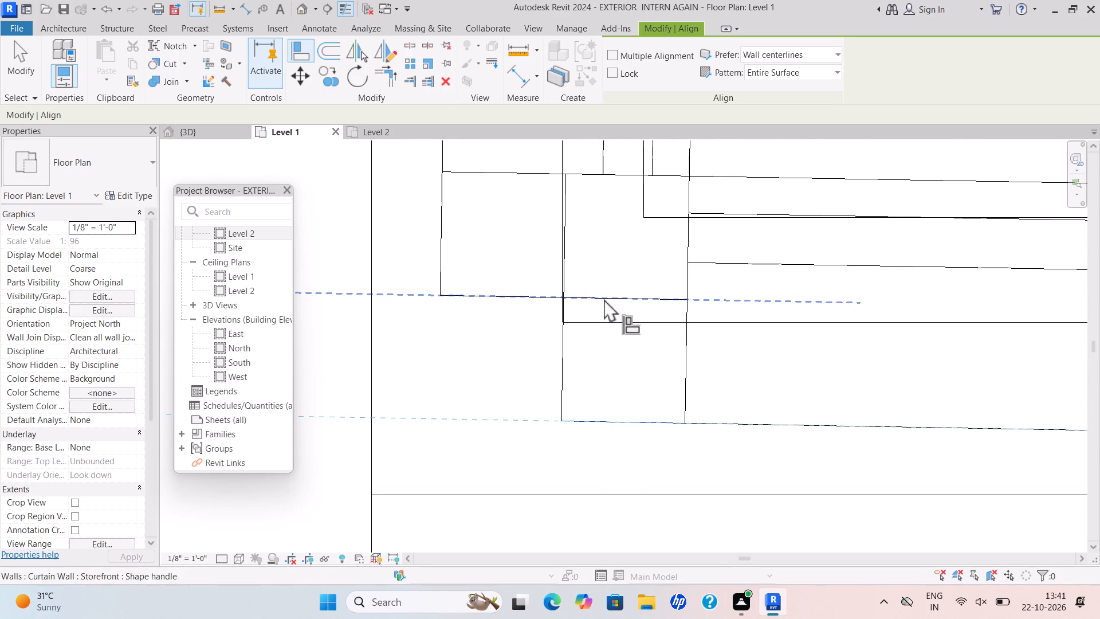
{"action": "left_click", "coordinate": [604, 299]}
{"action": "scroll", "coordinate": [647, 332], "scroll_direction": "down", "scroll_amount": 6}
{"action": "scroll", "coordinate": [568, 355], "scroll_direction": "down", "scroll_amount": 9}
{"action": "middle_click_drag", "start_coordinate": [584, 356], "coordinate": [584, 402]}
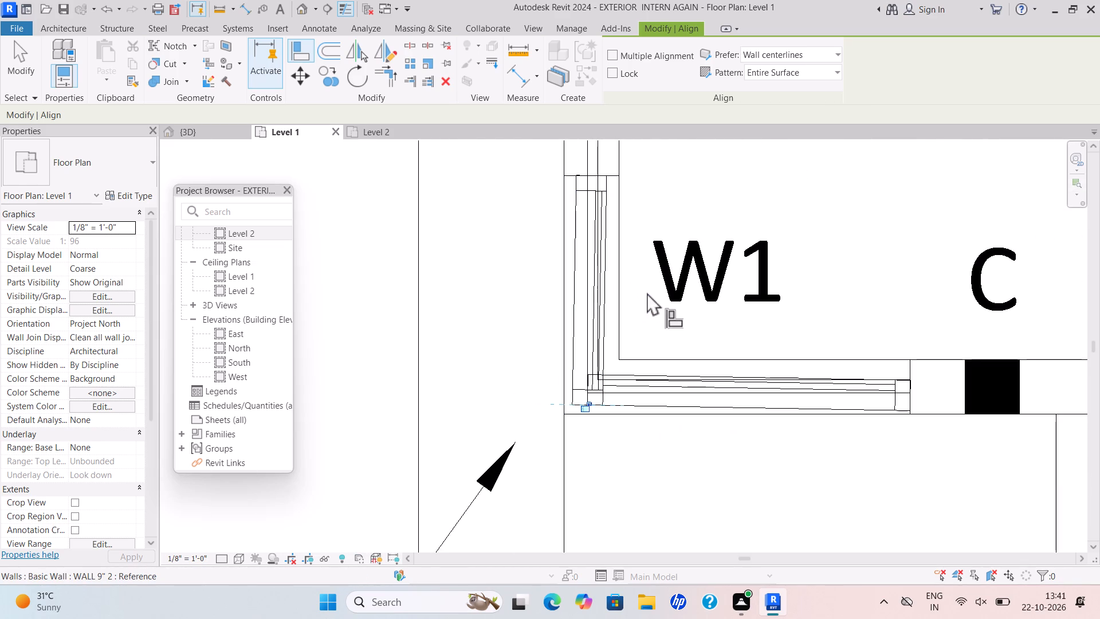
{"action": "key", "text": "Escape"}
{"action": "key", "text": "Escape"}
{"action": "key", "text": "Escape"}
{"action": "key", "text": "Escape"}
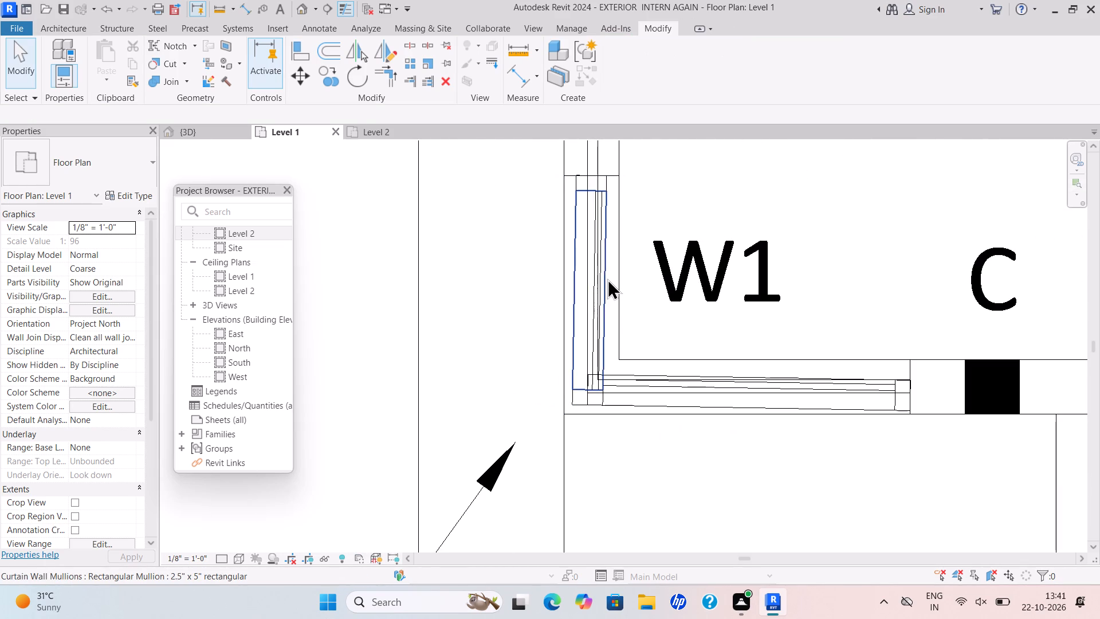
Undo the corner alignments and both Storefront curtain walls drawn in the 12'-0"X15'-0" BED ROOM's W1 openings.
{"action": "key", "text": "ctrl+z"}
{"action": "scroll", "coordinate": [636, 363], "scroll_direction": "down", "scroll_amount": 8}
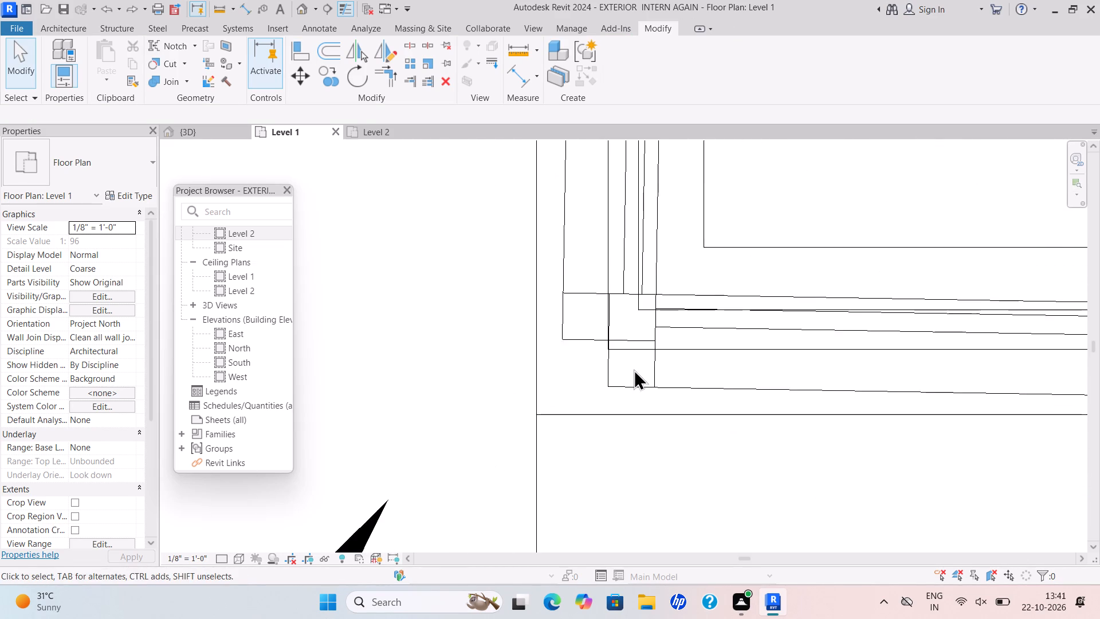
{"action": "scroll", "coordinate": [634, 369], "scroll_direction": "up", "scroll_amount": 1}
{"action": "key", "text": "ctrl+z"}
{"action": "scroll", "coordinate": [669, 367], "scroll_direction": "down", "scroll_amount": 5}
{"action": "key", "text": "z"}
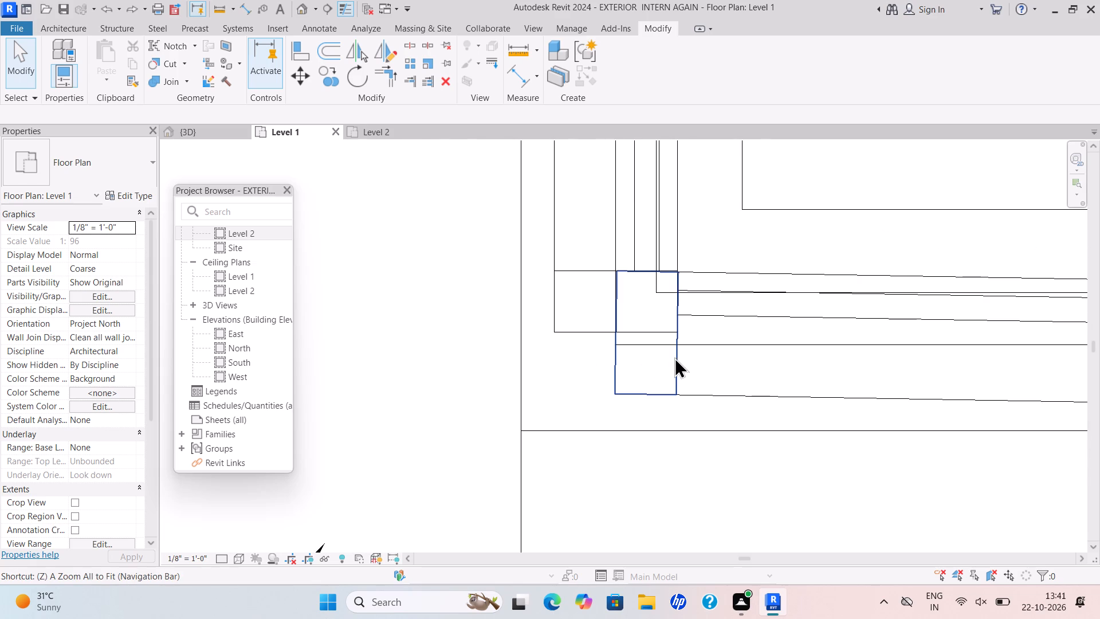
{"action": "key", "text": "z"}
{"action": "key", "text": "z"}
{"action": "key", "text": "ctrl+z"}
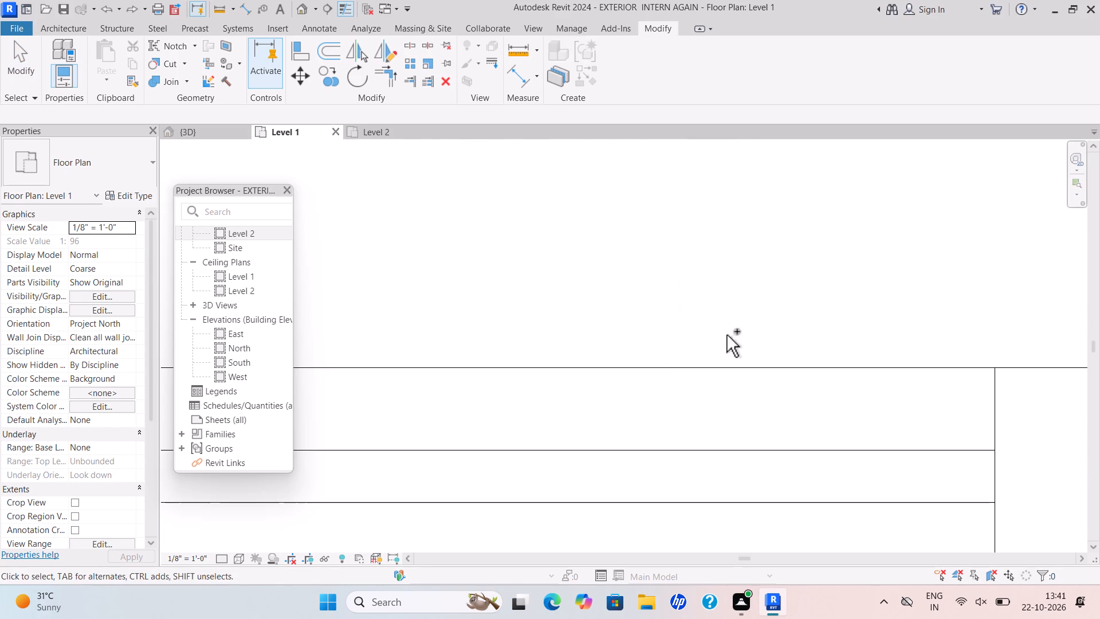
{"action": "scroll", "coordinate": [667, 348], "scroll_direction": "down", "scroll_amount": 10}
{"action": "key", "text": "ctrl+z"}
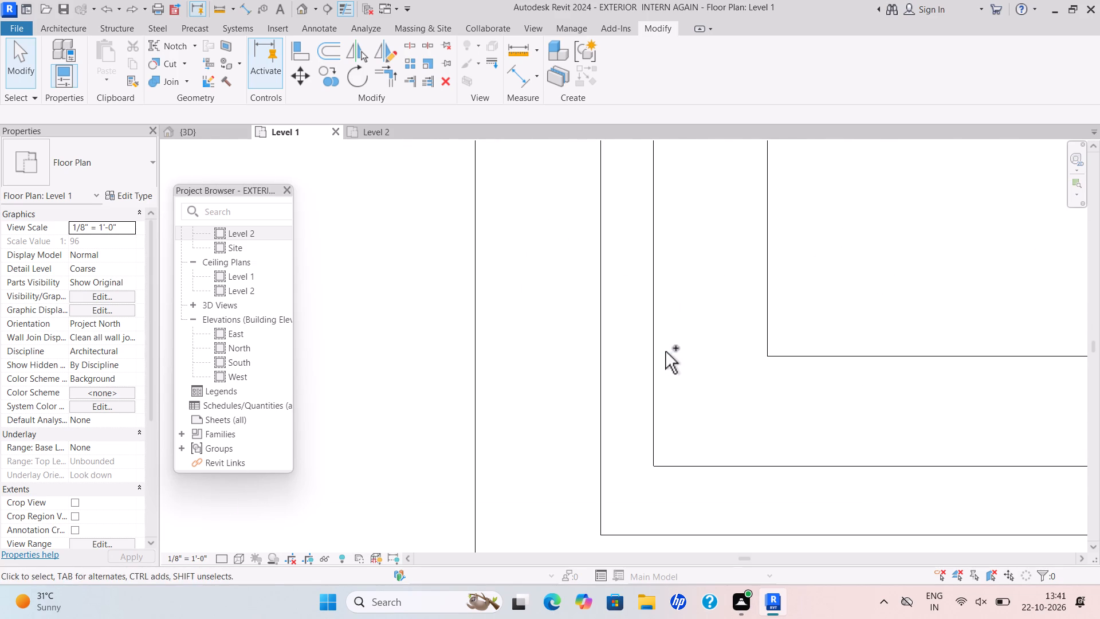
Redraw the Storefront curtain wall straight down the vertical W1 opening of the 12'-0"X15'-0" BED ROOM, ending at the corner.
{"action": "scroll", "coordinate": [664, 352], "scroll_direction": "down", "scroll_amount": 18}
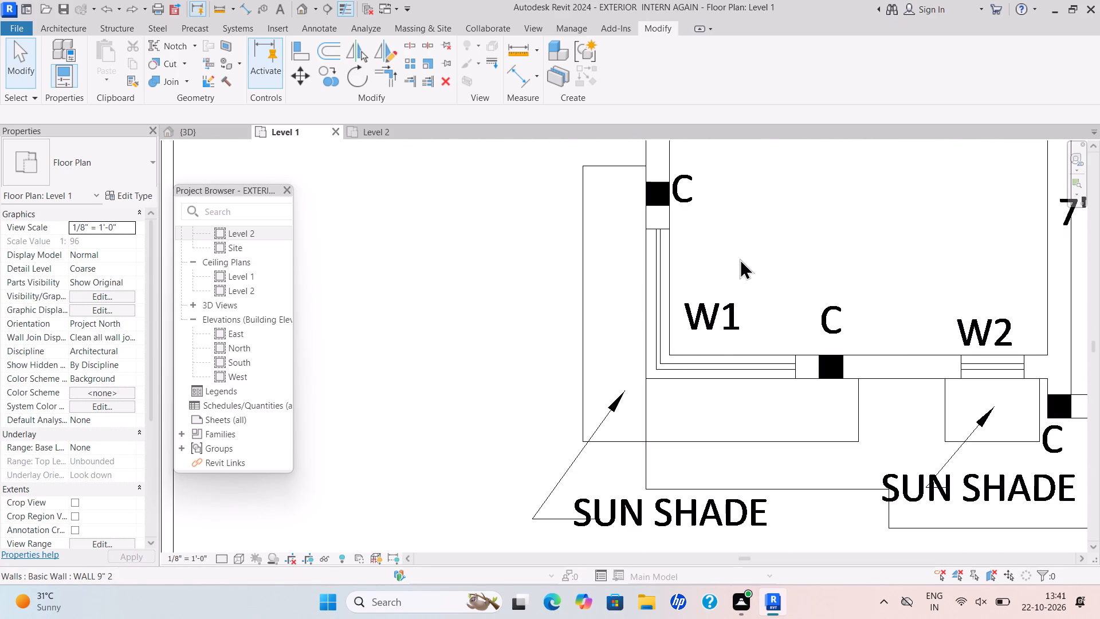
{"action": "left_click", "coordinate": [57, 26]}
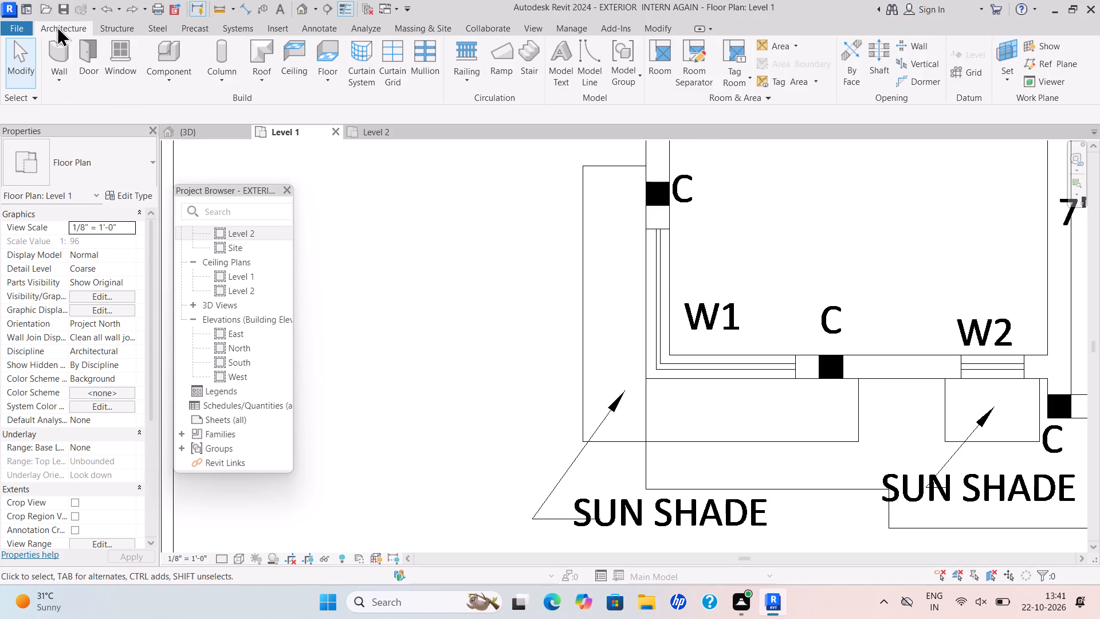
{"action": "left_click", "coordinate": [59, 79]}
{"action": "left_click", "coordinate": [94, 101]}
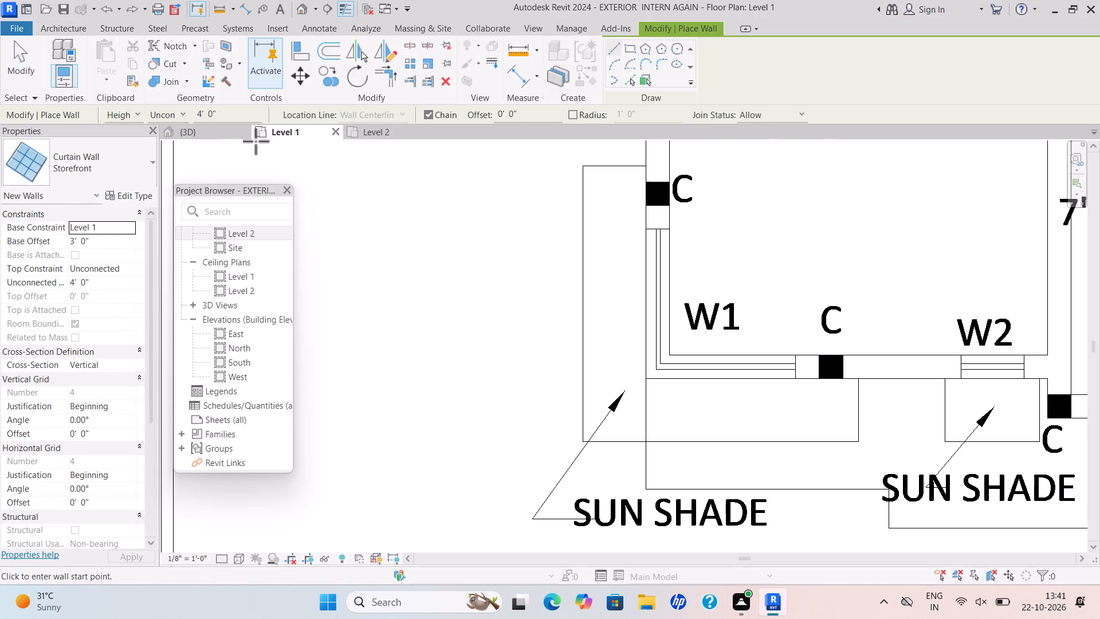
{"action": "scroll", "coordinate": [656, 227], "scroll_direction": "up", "scroll_amount": 12}
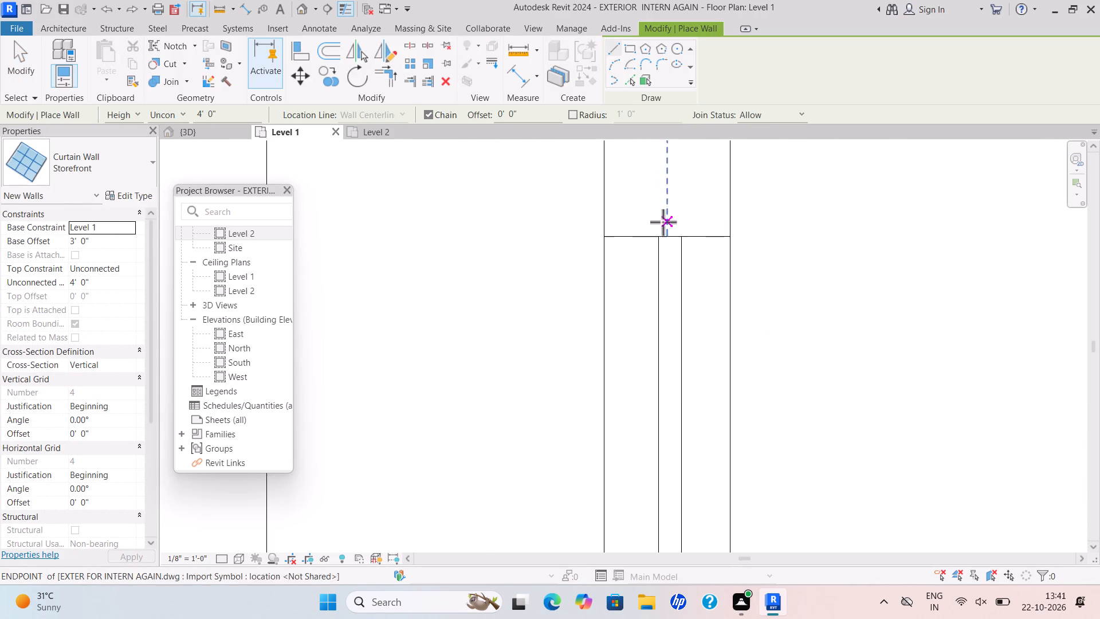
{"action": "left_click_drag", "start_coordinate": [658, 237], "coordinate": [666, 243]}
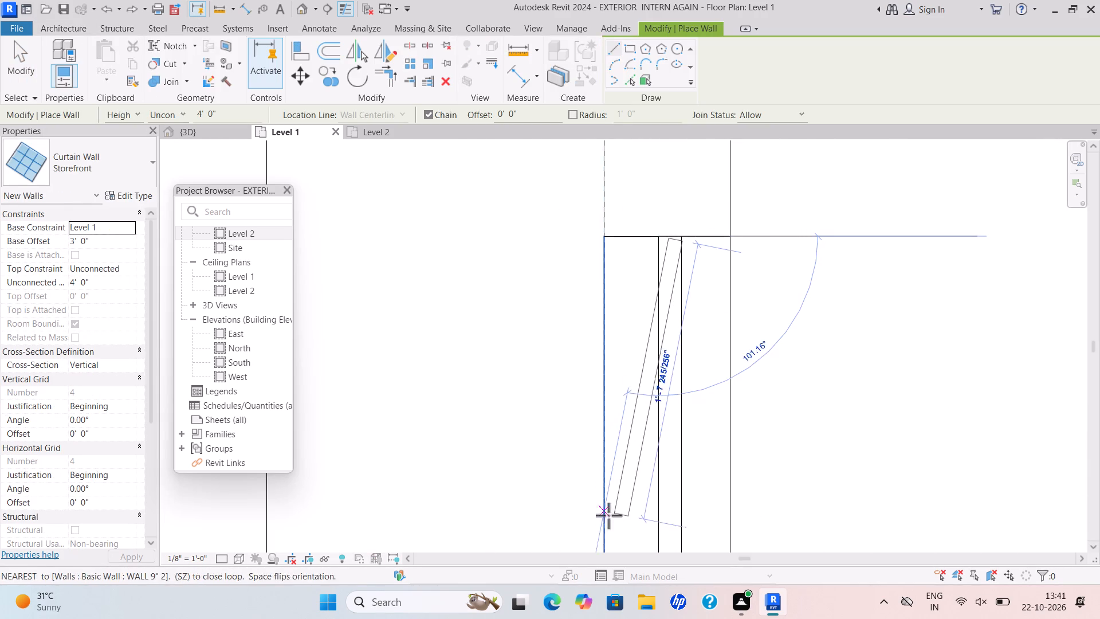
{"action": "scroll", "coordinate": [624, 519], "scroll_direction": "down", "scroll_amount": 7}
{"action": "middle_click_drag", "start_coordinate": [614, 493], "coordinate": [683, 178]}
{"action": "scroll", "coordinate": [711, 354], "scroll_direction": "up", "scroll_amount": 11}
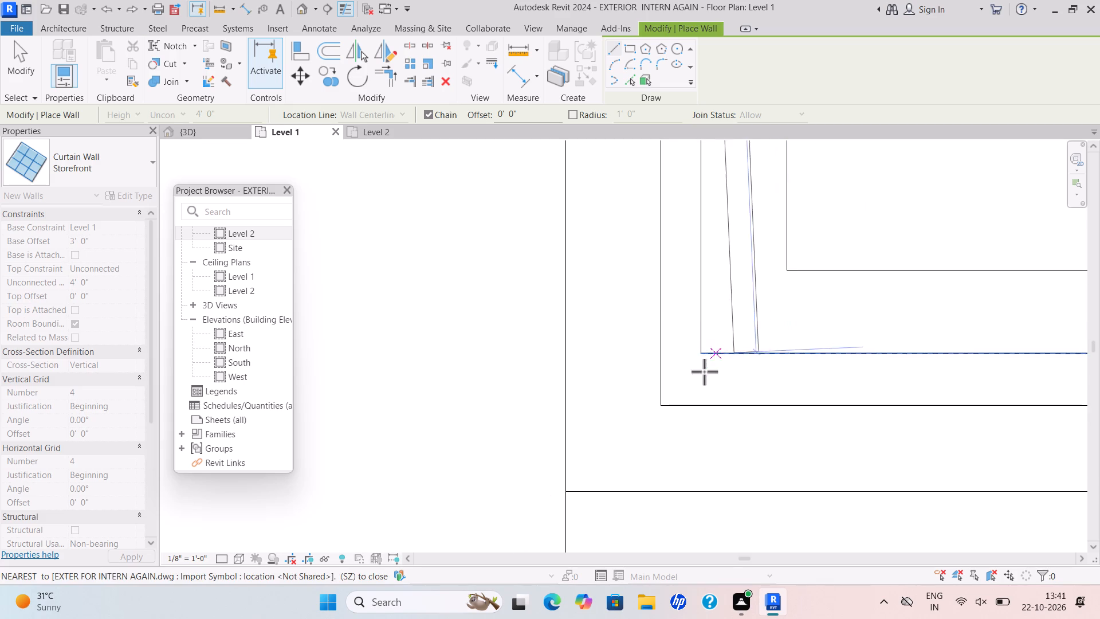
{"action": "left_click", "coordinate": [666, 394]}
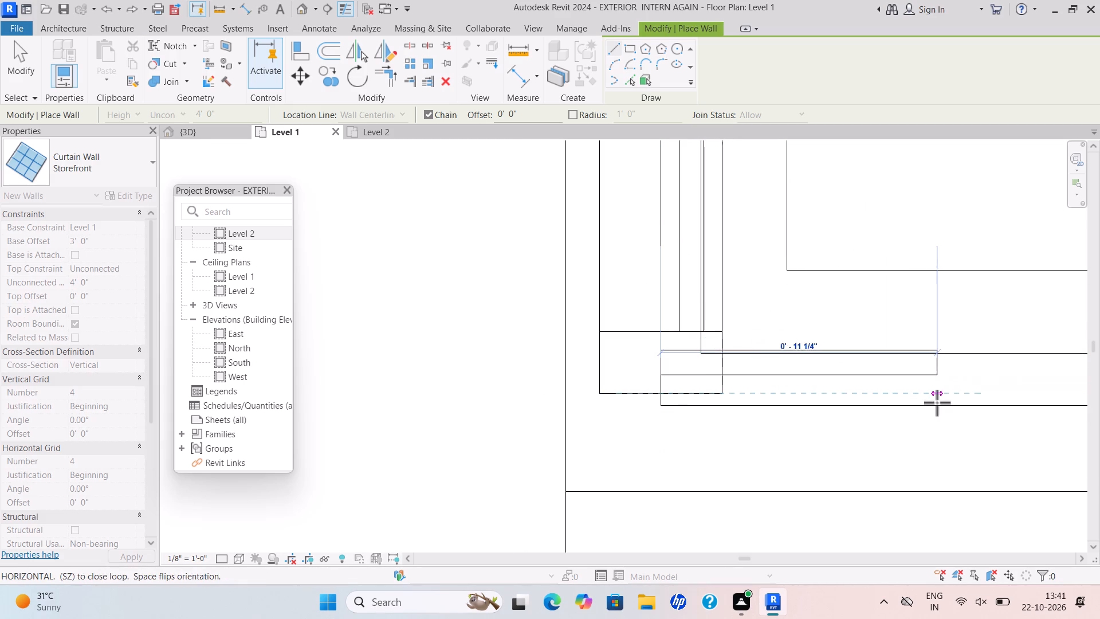
Continue the Storefront curtain wall about 4'-5" along the bedroom's horizontal W1 opening to its far wall end and finish the wall.
{"action": "scroll", "coordinate": [934, 402], "scroll_direction": "down", "scroll_amount": 5}
{"action": "middle_click_drag", "start_coordinate": [909, 403], "coordinate": [615, 390]}
{"action": "scroll", "coordinate": [965, 375], "scroll_direction": "down", "scroll_amount": 3}
{"action": "middle_click_drag", "start_coordinate": [961, 374], "coordinate": [686, 395]}
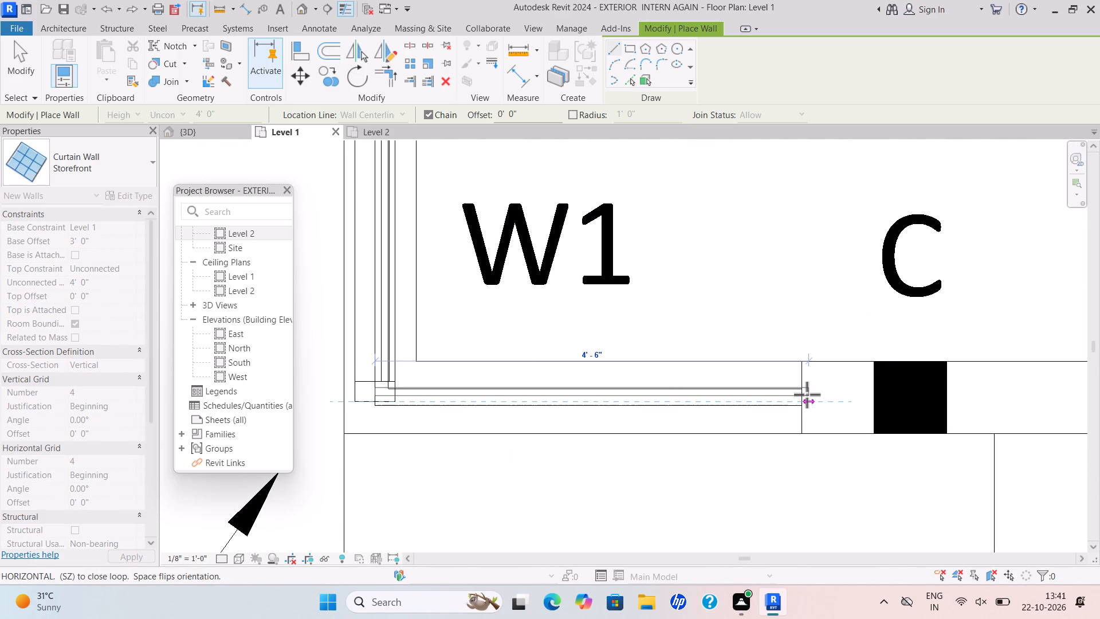
{"action": "scroll", "coordinate": [807, 394], "scroll_direction": "up", "scroll_amount": 5}
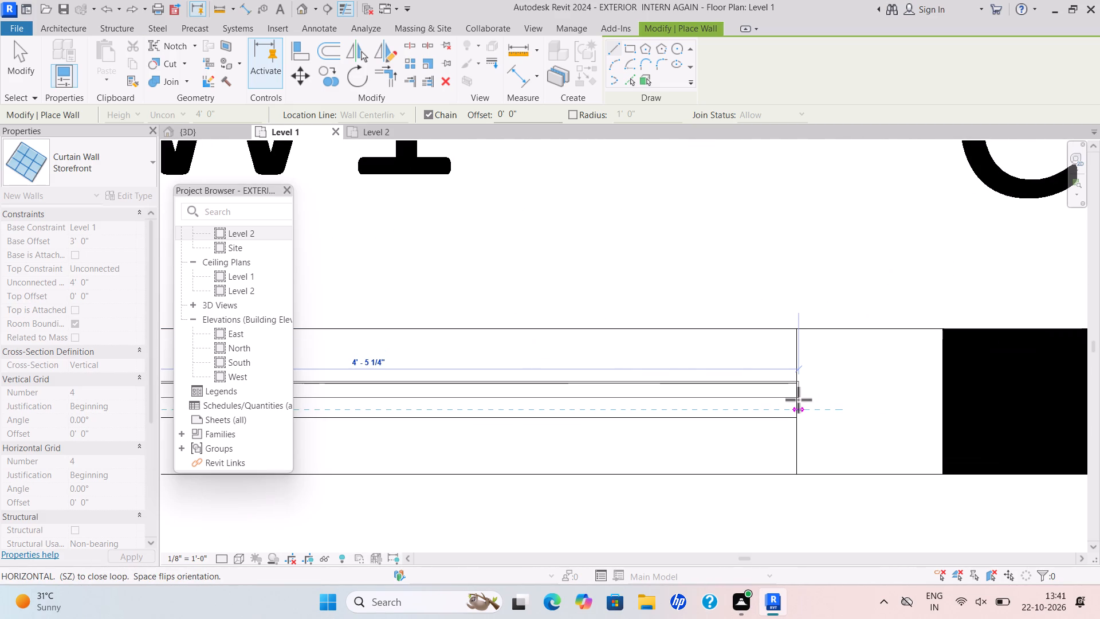
{"action": "scroll", "coordinate": [798, 400], "scroll_direction": "up", "scroll_amount": 12}
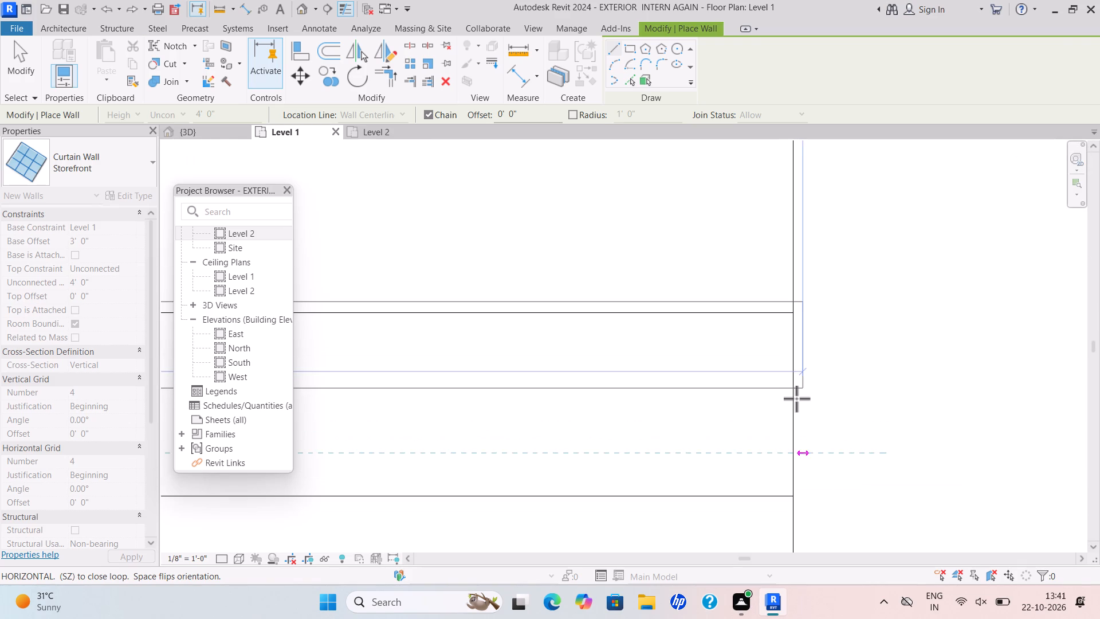
{"action": "scroll", "coordinate": [793, 398], "scroll_direction": "up", "scroll_amount": 4}
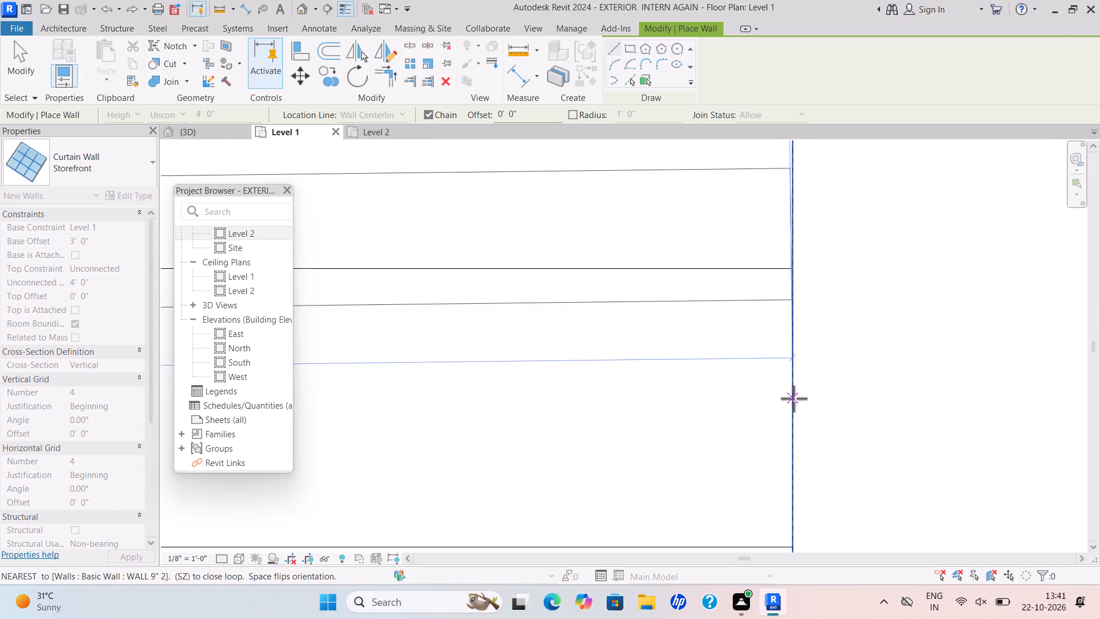
{"action": "left_click", "coordinate": [789, 425]}
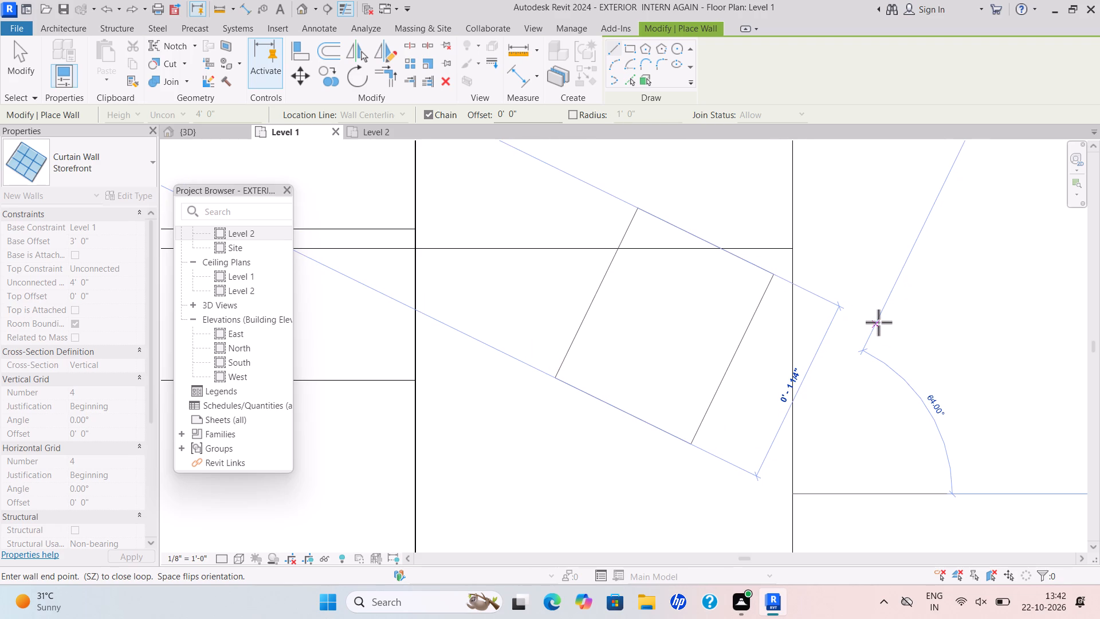
{"action": "key", "text": "Escape"}
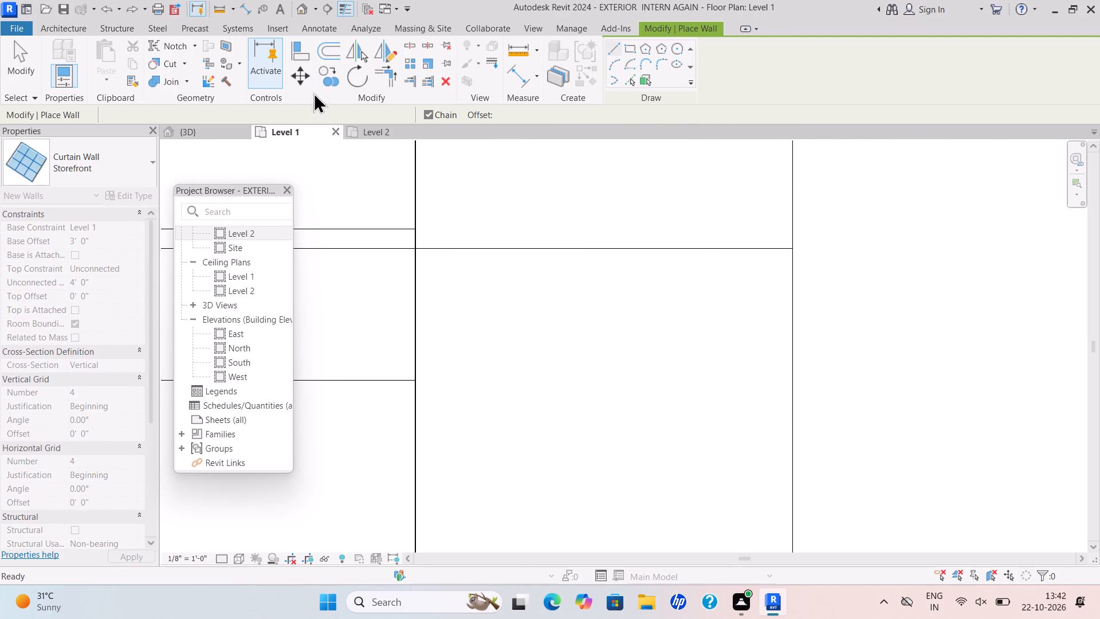
Align the corner end of the bedroom's vertical W1 curtain wall with the outer face of the horizontal W1 curtain wall.
{"action": "left_click", "coordinate": [293, 51]}
{"action": "key", "text": "Tab"}
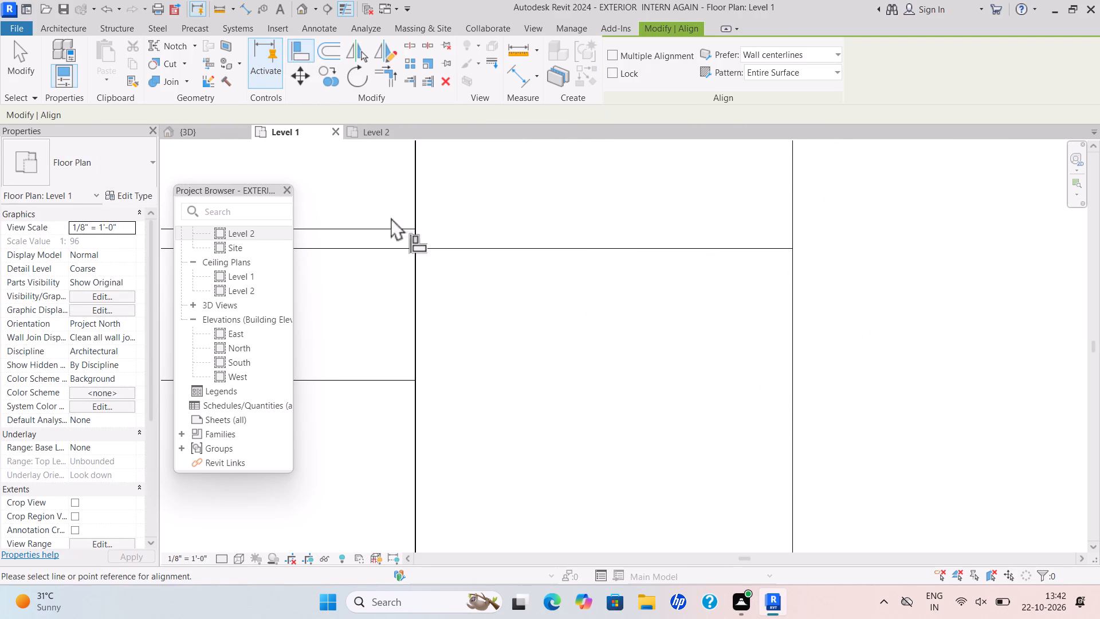
{"action": "scroll", "coordinate": [425, 381], "scroll_direction": "down", "scroll_amount": 20}
{"action": "scroll", "coordinate": [425, 381], "scroll_direction": "down", "scroll_amount": 2}
{"action": "middle_click_drag", "start_coordinate": [429, 362], "coordinate": [531, 283]}
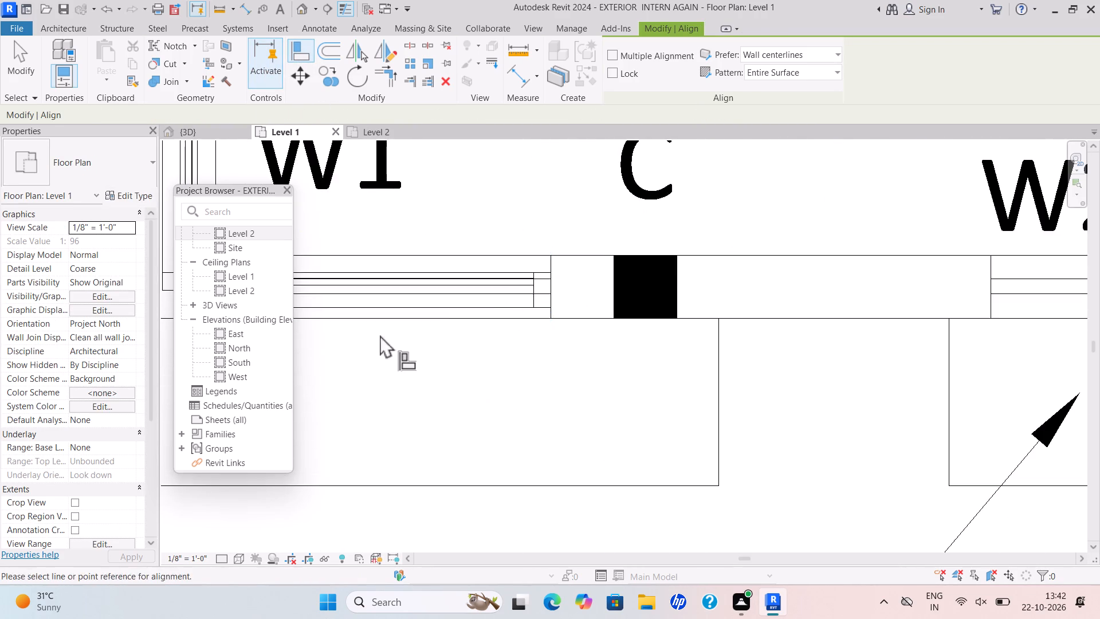
{"action": "middle_click_drag", "start_coordinate": [390, 339], "coordinate": [698, 371]}
{"action": "scroll", "coordinate": [393, 340], "scroll_direction": "down", "scroll_amount": 4}
{"action": "scroll", "coordinate": [527, 351], "scroll_direction": "up", "scroll_amount": 7}
{"action": "scroll", "coordinate": [740, 331], "scroll_direction": "up", "scroll_amount": 10}
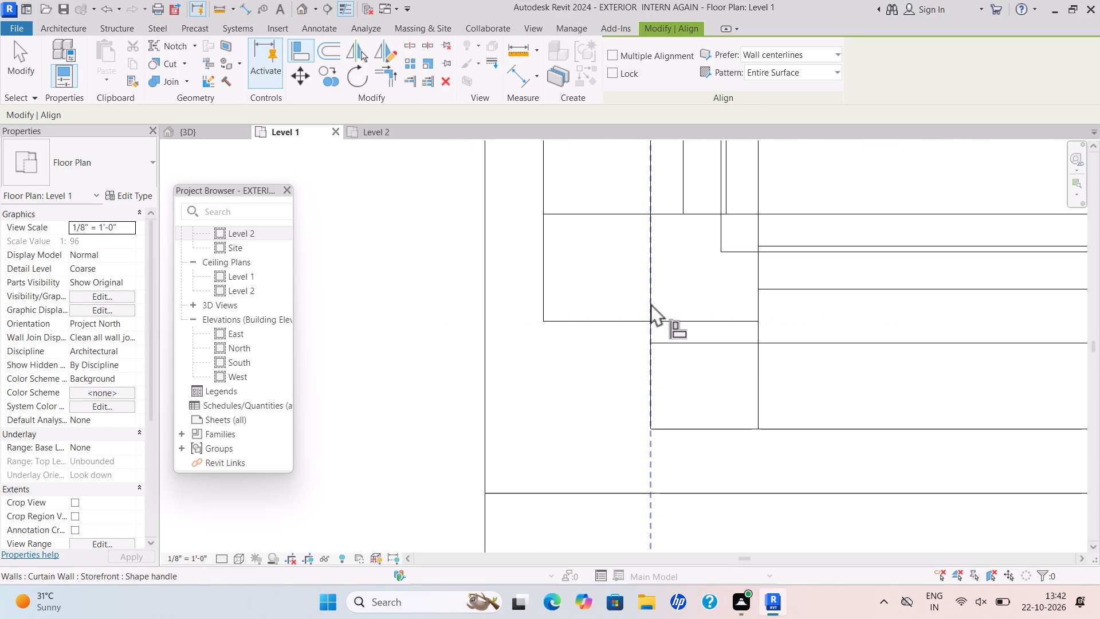
{"action": "left_click", "coordinate": [687, 430]}
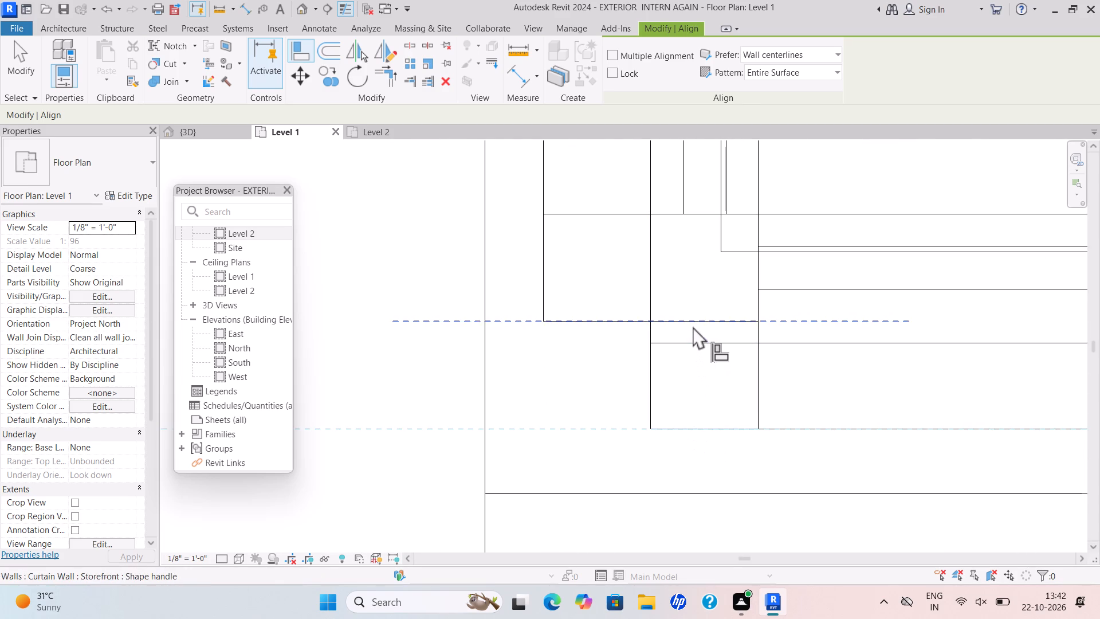
{"action": "left_click", "coordinate": [693, 326]}
{"action": "scroll", "coordinate": [764, 280], "scroll_direction": "down", "scroll_amount": 7}
Switch to the 3D view to inspect the bedroom's Storefront corner window.
{"action": "left_click", "coordinate": [214, 135]}
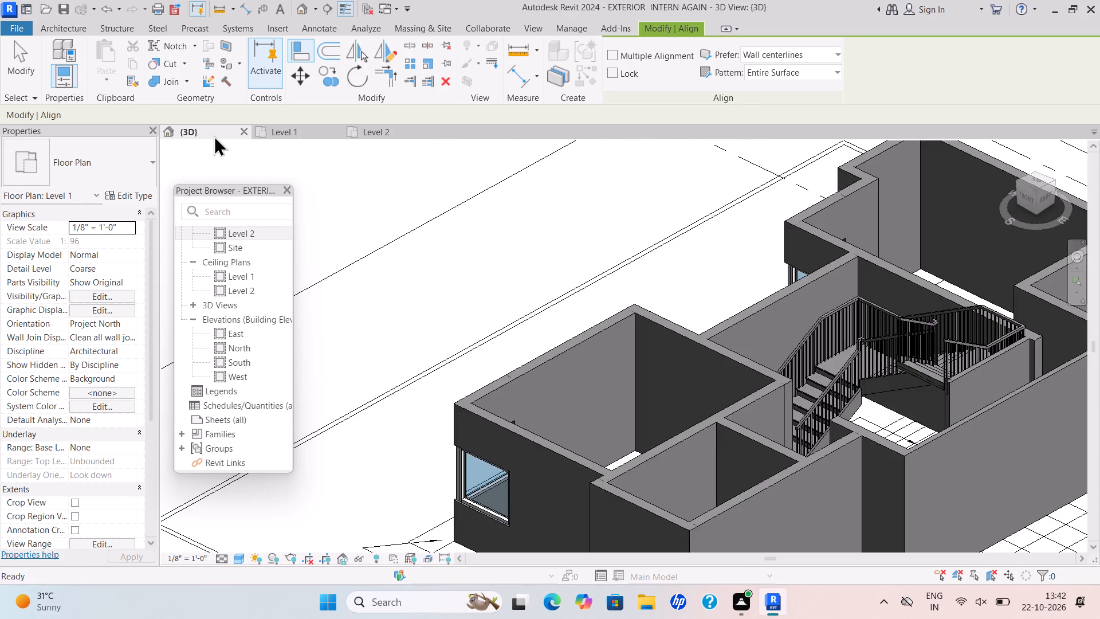
{"action": "scroll", "coordinate": [501, 263], "scroll_direction": "down", "scroll_amount": 7}
{"action": "scroll", "coordinate": [649, 325], "scroll_direction": "up", "scroll_amount": 6}
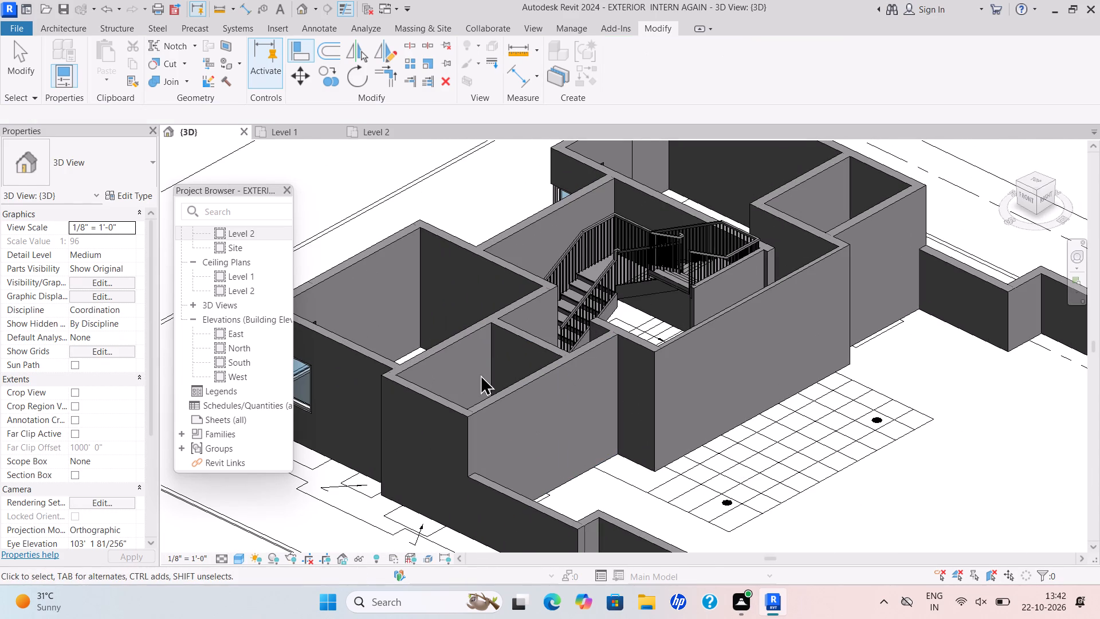
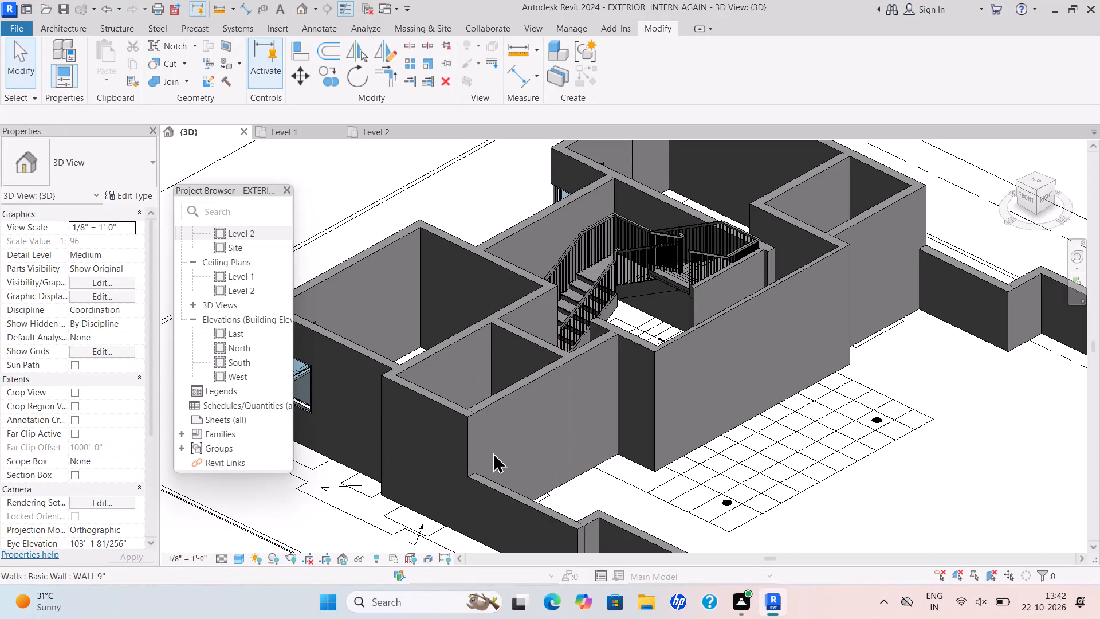
Return to the Level 1 floor plan and look over the imported plans for the remaining ground-floor window openings.
{"action": "key", "text": "Escape"}
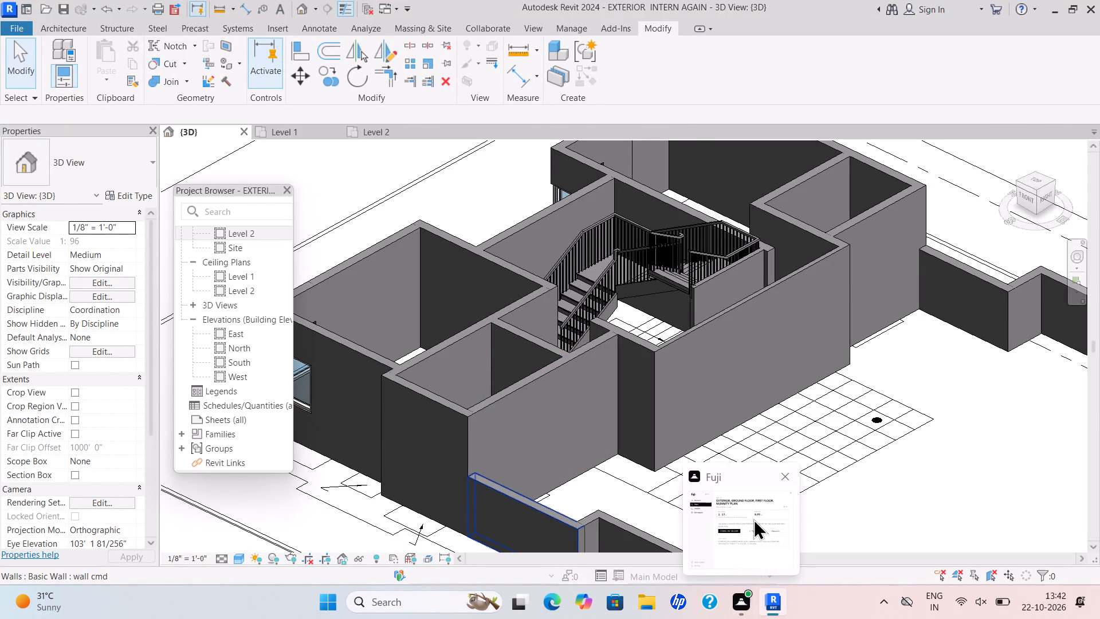
{"action": "left_click", "coordinate": [287, 131]}
{"action": "scroll", "coordinate": [502, 268], "scroll_direction": "down", "scroll_amount": 20}
{"action": "scroll", "coordinate": [502, 268], "scroll_direction": "down", "scroll_amount": 1}
{"action": "scroll", "coordinate": [622, 285], "scroll_direction": "down", "scroll_amount": 6}
{"action": "middle_click_drag", "start_coordinate": [623, 283], "coordinate": [442, 327]}
{"action": "scroll", "coordinate": [520, 300], "scroll_direction": "down", "scroll_amount": 4}
{"action": "middle_click_drag", "start_coordinate": [521, 299], "coordinate": [553, 300]}
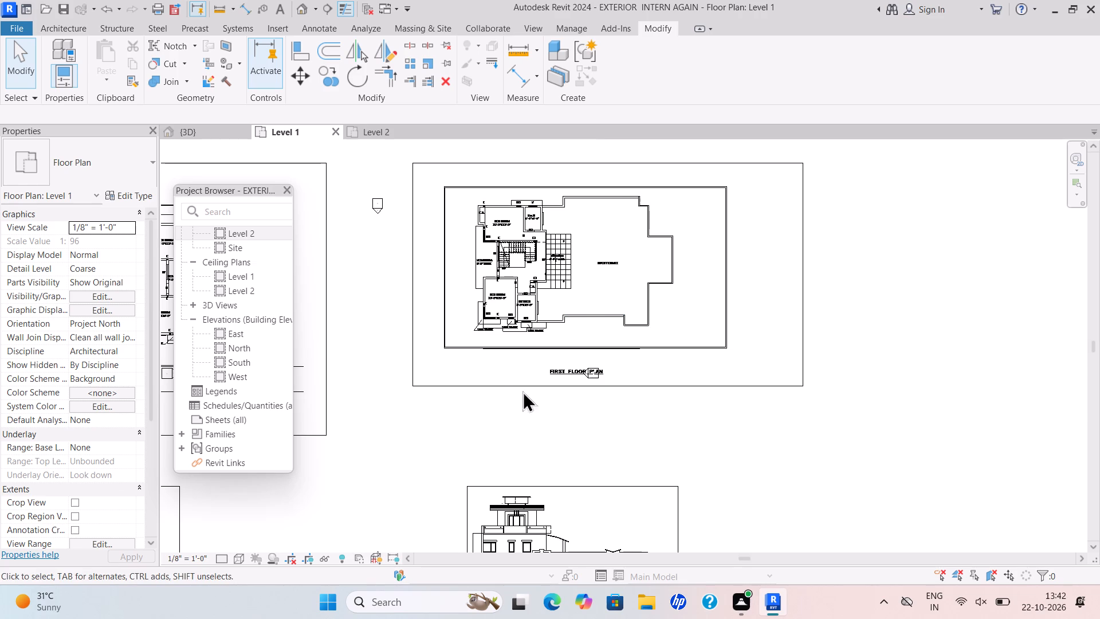
{"action": "scroll", "coordinate": [531, 393], "scroll_direction": "down", "scroll_amount": 6}
{"action": "middle_click_drag", "start_coordinate": [531, 393], "coordinate": [640, 397]}
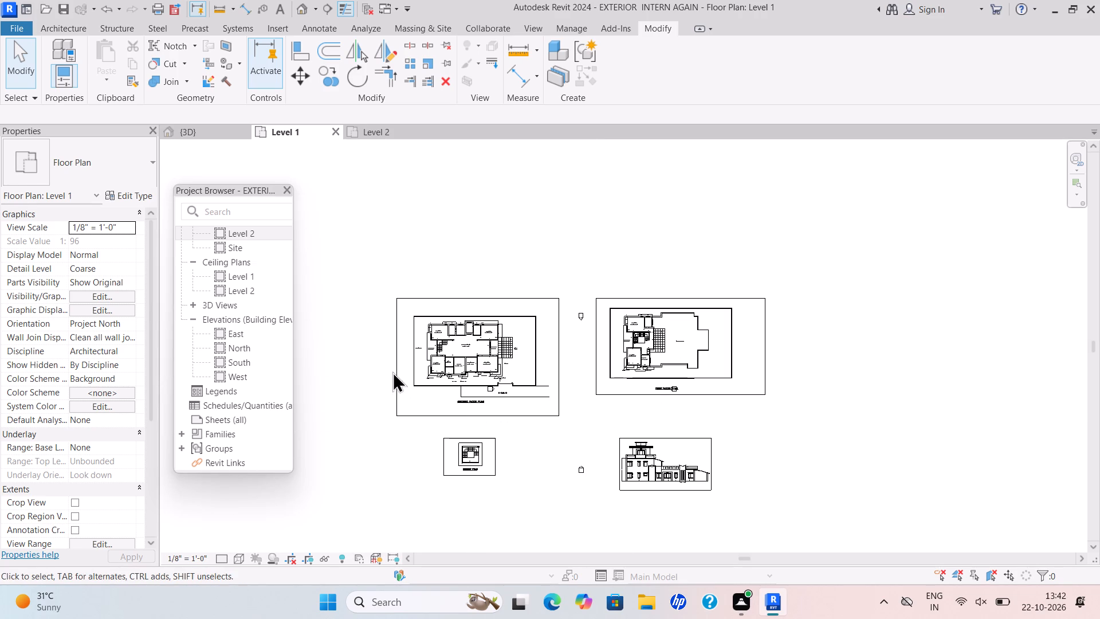
{"action": "scroll", "coordinate": [426, 335], "scroll_direction": "up", "scroll_amount": 18}
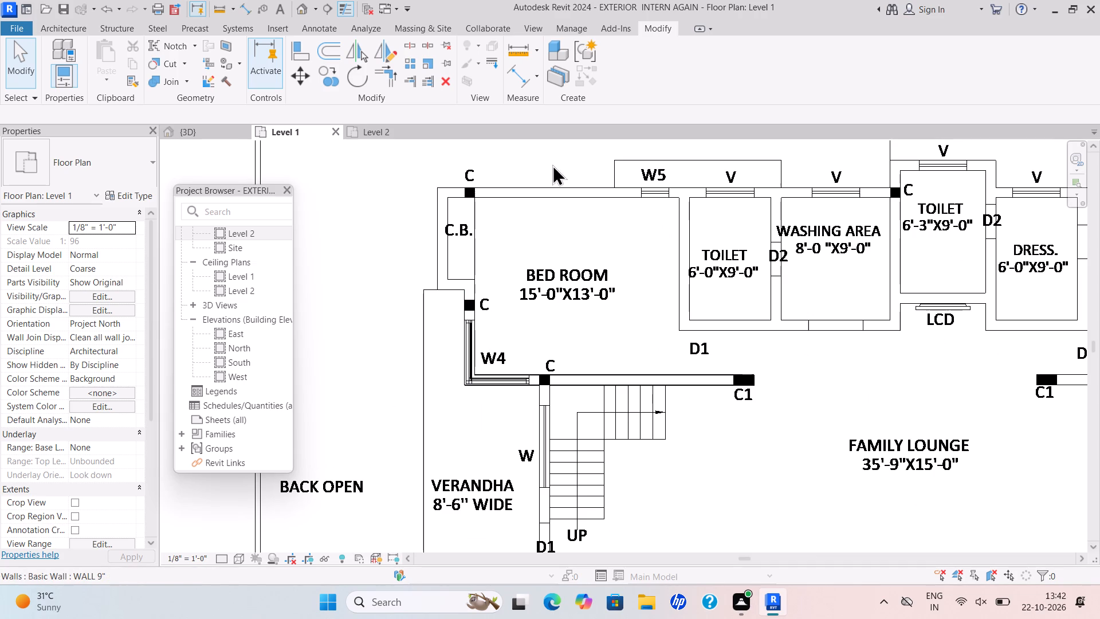
Draw a 2'-0" Storefront curtain wall across the W5 opening of the 12'-0"X15'-0" BED ROOM.
{"action": "left_click", "coordinate": [57, 30]}
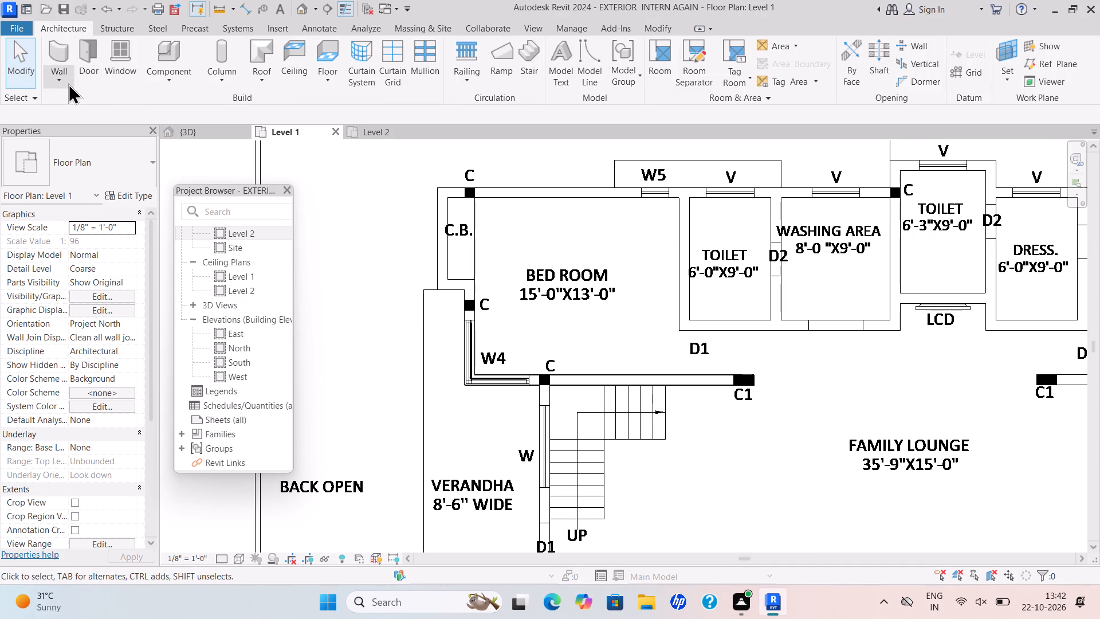
{"action": "left_click", "coordinate": [68, 83]}
{"action": "left_click", "coordinate": [84, 103]}
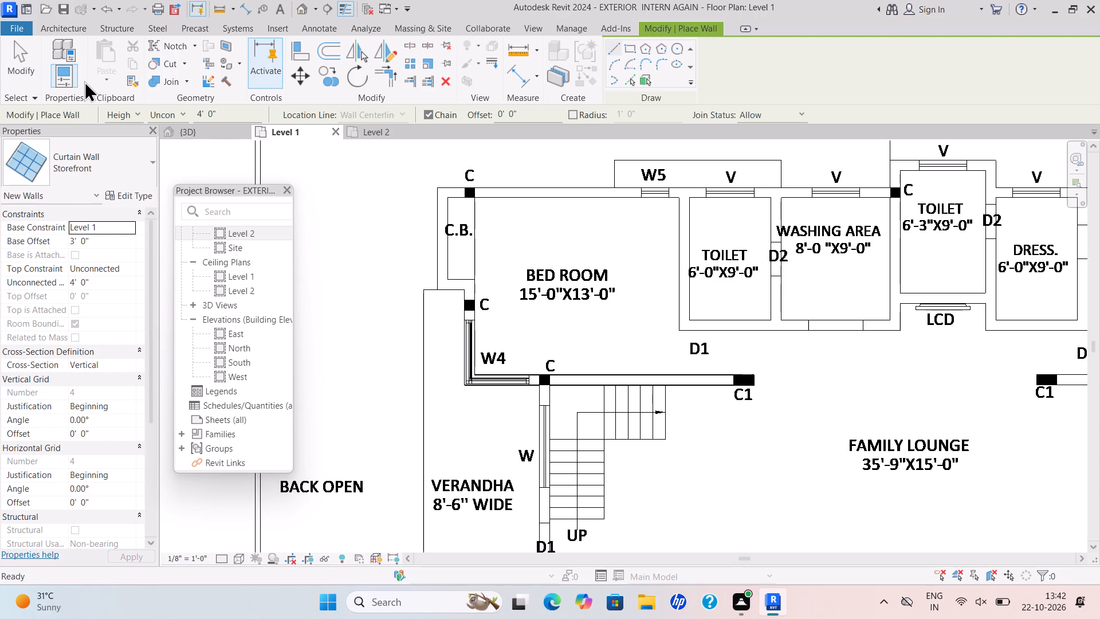
{"action": "scroll", "coordinate": [725, 307], "scroll_direction": "down", "scroll_amount": 10}
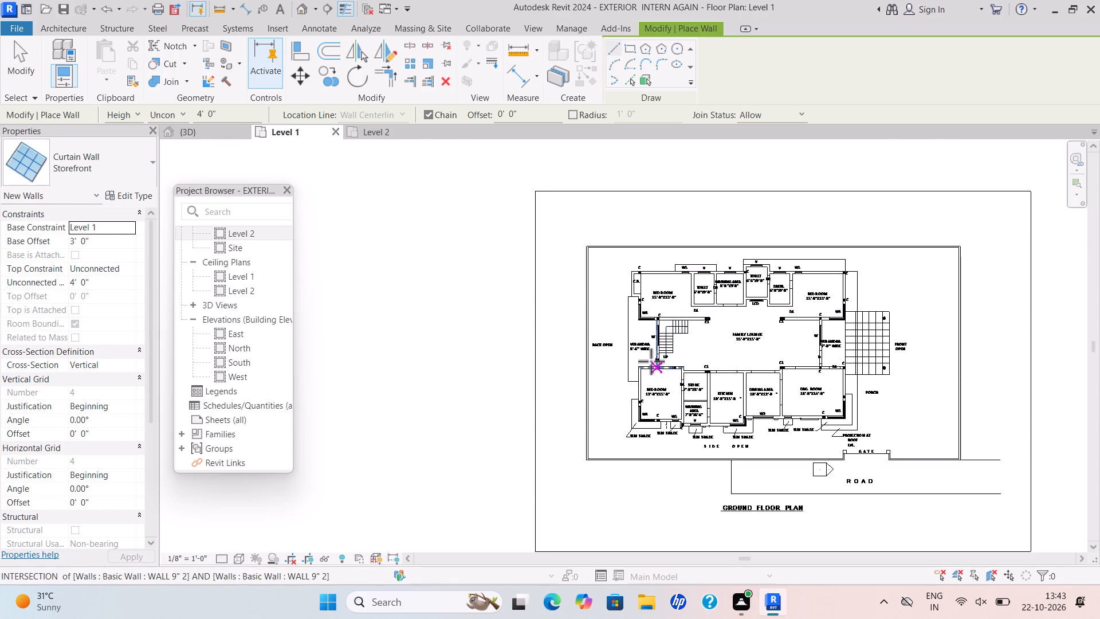
{"action": "scroll", "coordinate": [670, 423], "scroll_direction": "down", "scroll_amount": 6}
{"action": "middle_click_drag", "start_coordinate": [690, 389], "coordinate": [683, 386]}
{"action": "scroll", "coordinate": [687, 385], "scroll_direction": "up", "scroll_amount": 12}
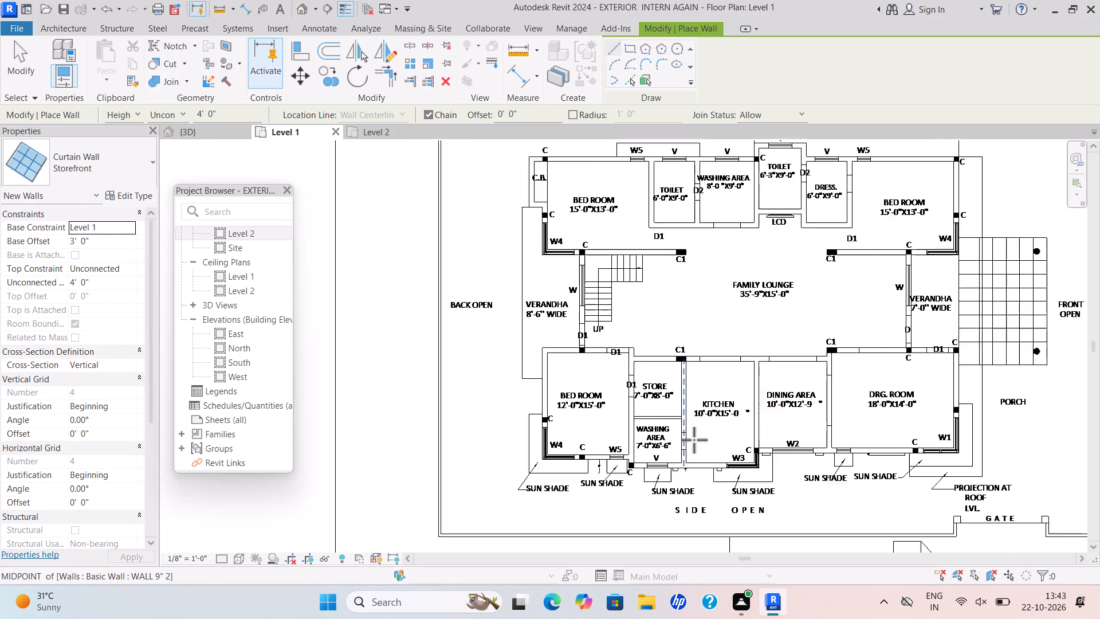
{"action": "scroll", "coordinate": [722, 468], "scroll_direction": "up", "scroll_amount": 6}
{"action": "scroll", "coordinate": [658, 480], "scroll_direction": "up", "scroll_amount": 2}
{"action": "scroll", "coordinate": [658, 480], "scroll_direction": "down", "scroll_amount": 3}
{"action": "scroll", "coordinate": [552, 449], "scroll_direction": "up", "scroll_amount": 2}
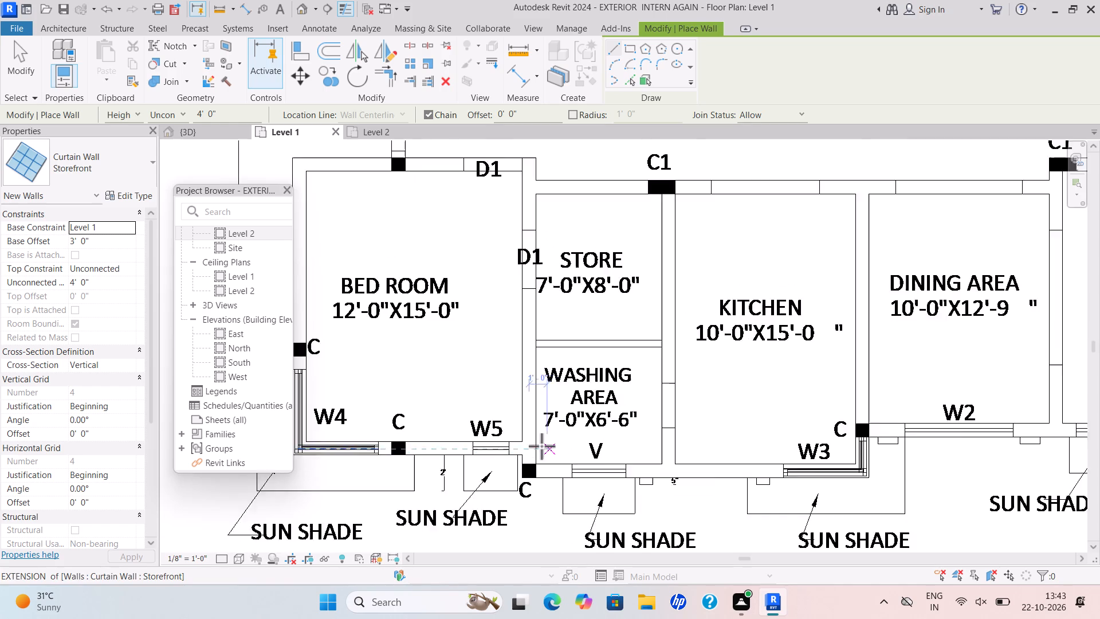
{"action": "scroll", "coordinate": [541, 446], "scroll_direction": "up", "scroll_amount": 1}
{"action": "scroll", "coordinate": [411, 473], "scroll_direction": "up", "scroll_amount": 12}
{"action": "scroll", "coordinate": [551, 403], "scroll_direction": "up", "scroll_amount": 5}
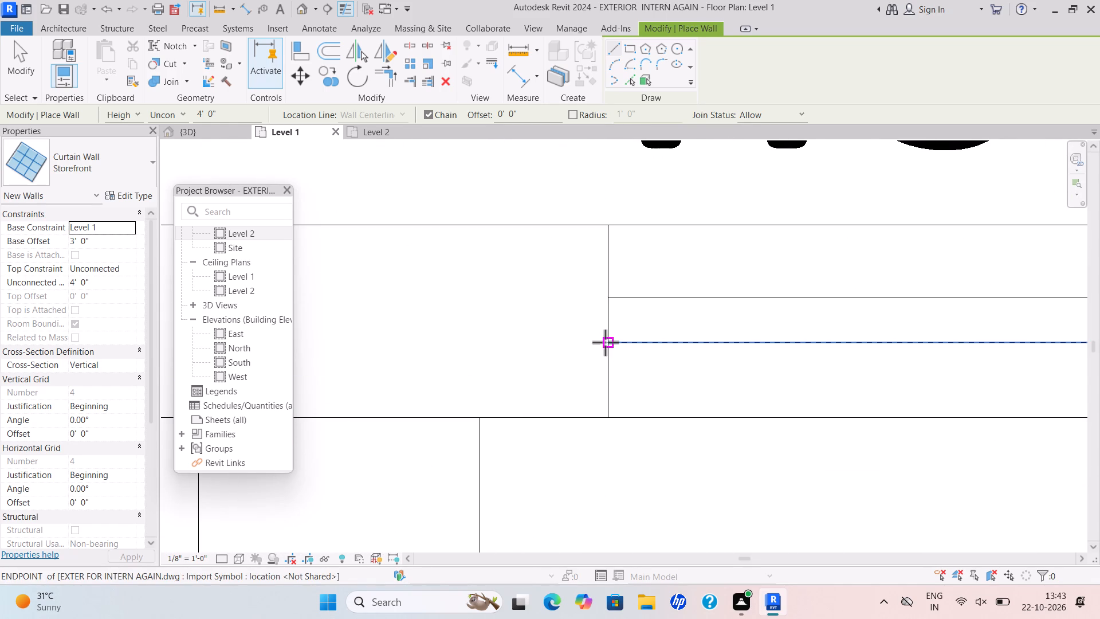
{"action": "left_click", "coordinate": [611, 342]}
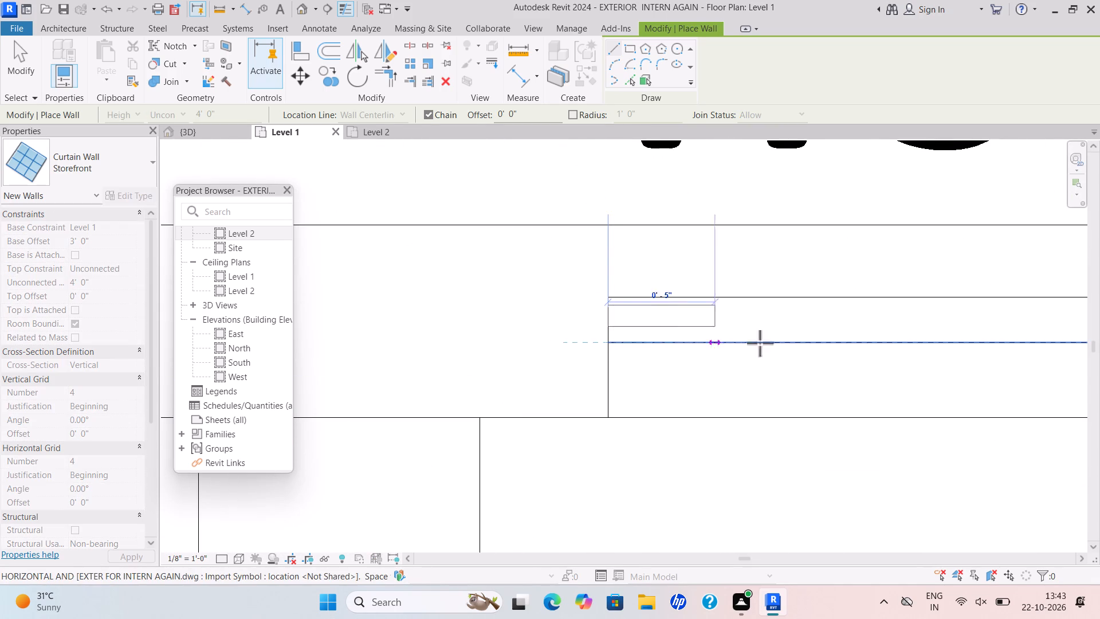
{"action": "scroll", "coordinate": [827, 345], "scroll_direction": "down", "scroll_amount": 4}
{"action": "middle_click_drag", "start_coordinate": [827, 345], "coordinate": [598, 343]}
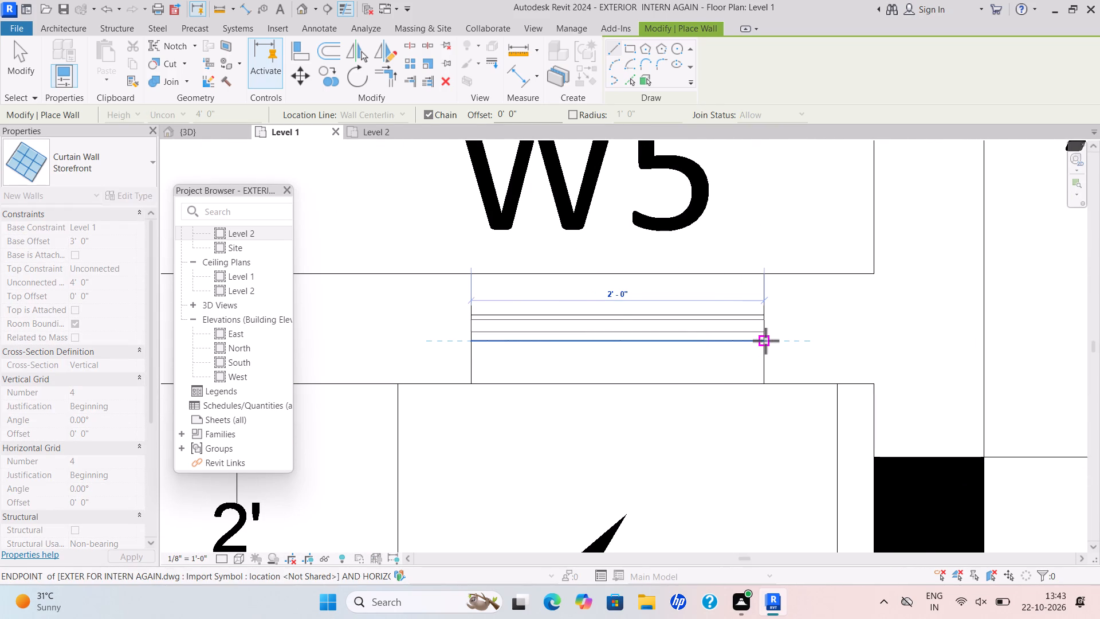
{"action": "left_click", "coordinate": [765, 340]}
{"action": "key", "text": "Escape"}
Draw a Storefront curtain wall across the full W2 opening in the DINING AREA's outer wall.
{"action": "scroll", "coordinate": [687, 361], "scroll_direction": "down", "scroll_amount": 8}
{"action": "middle_click_drag", "start_coordinate": [683, 365], "coordinate": [659, 389]}
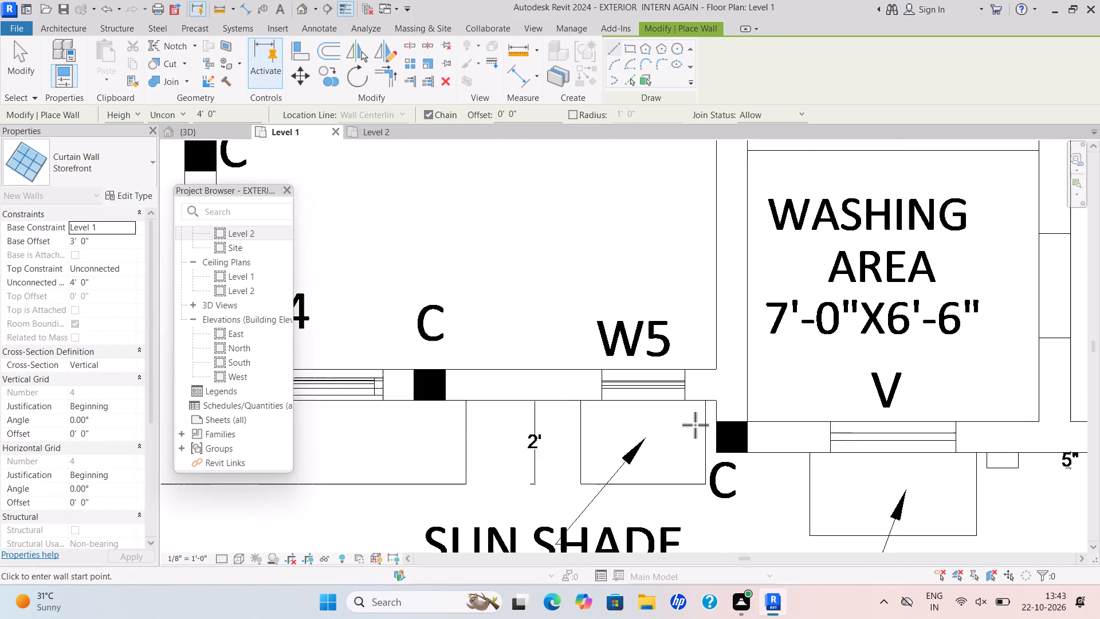
{"action": "scroll", "coordinate": [695, 425], "scroll_direction": "down", "scroll_amount": 4}
{"action": "middle_click_drag", "start_coordinate": [694, 423], "coordinate": [564, 368]}
{"action": "scroll", "coordinate": [763, 384], "scroll_direction": "down", "scroll_amount": 2}
{"action": "middle_click_drag", "start_coordinate": [761, 385], "coordinate": [458, 420]}
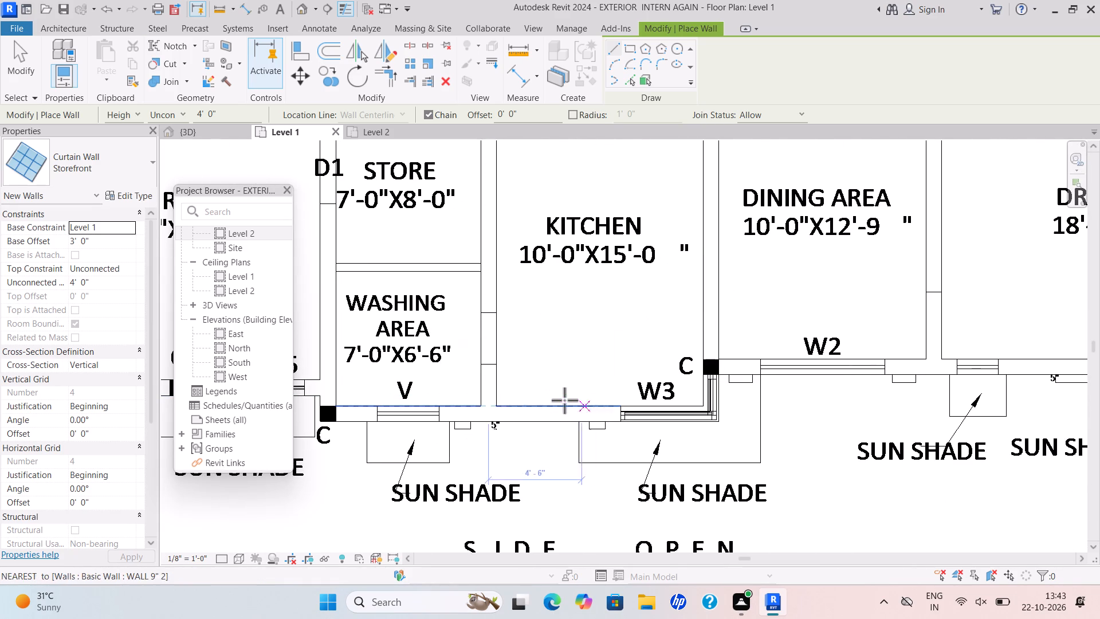
{"action": "scroll", "coordinate": [781, 386], "scroll_direction": "up", "scroll_amount": 11}
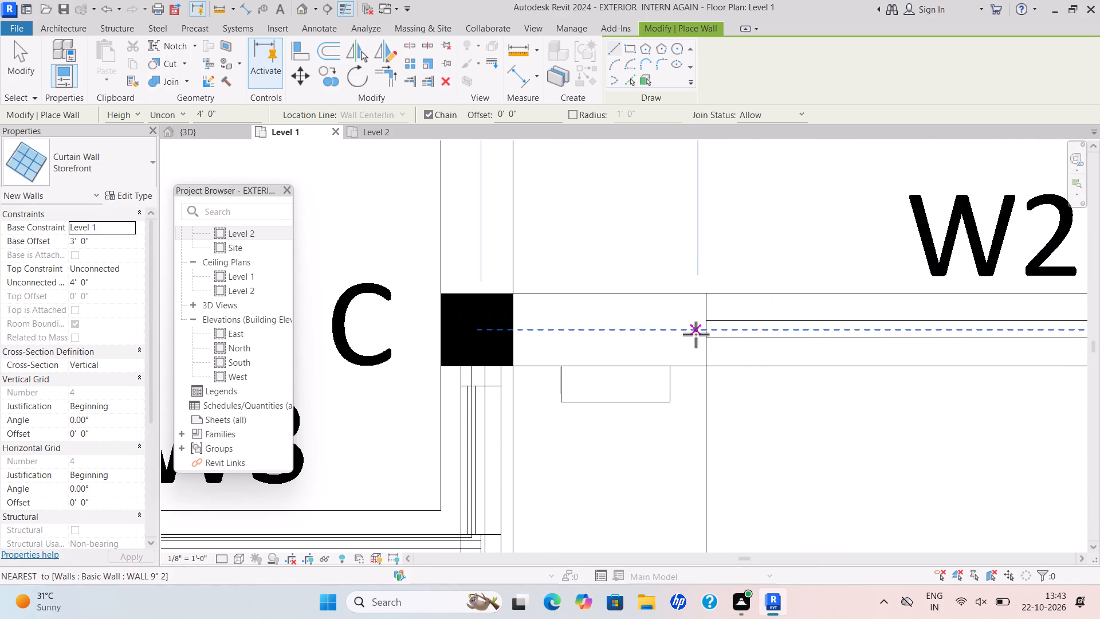
{"action": "left_click", "coordinate": [710, 340]}
{"action": "scroll", "coordinate": [963, 326], "scroll_direction": "down", "scroll_amount": 3}
{"action": "middle_click_drag", "start_coordinate": [963, 326], "coordinate": [757, 332]}
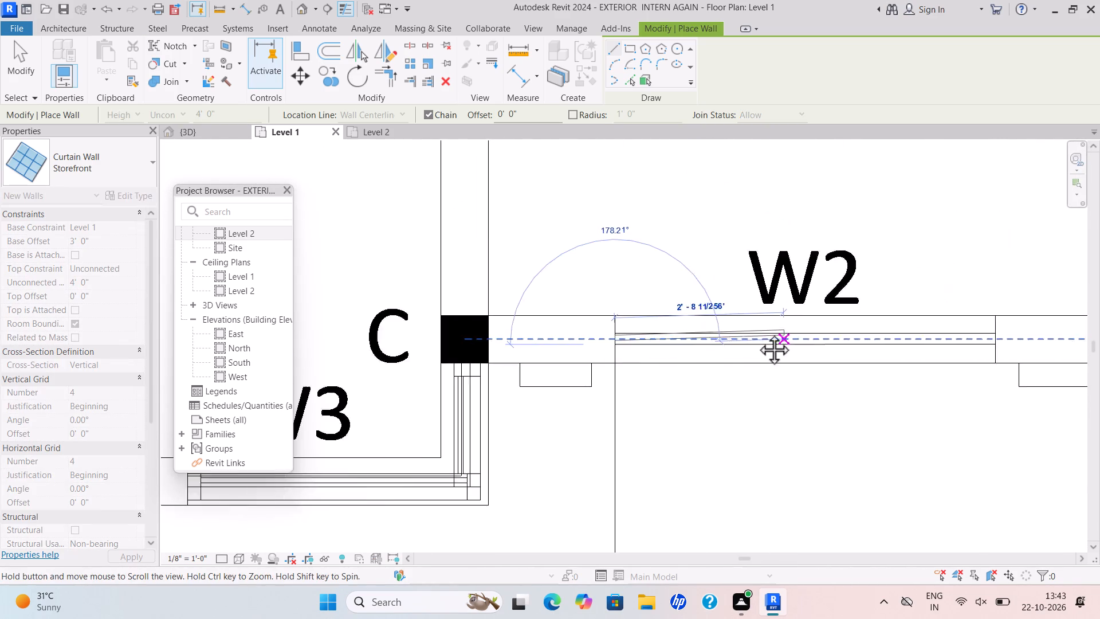
{"action": "scroll", "coordinate": [757, 332], "scroll_direction": "down", "scroll_amount": 1}
{"action": "middle_click_drag", "start_coordinate": [757, 332], "coordinate": [757, 332]}
{"action": "left_click", "coordinate": [944, 343]}
{"action": "key", "text": "Escape"}
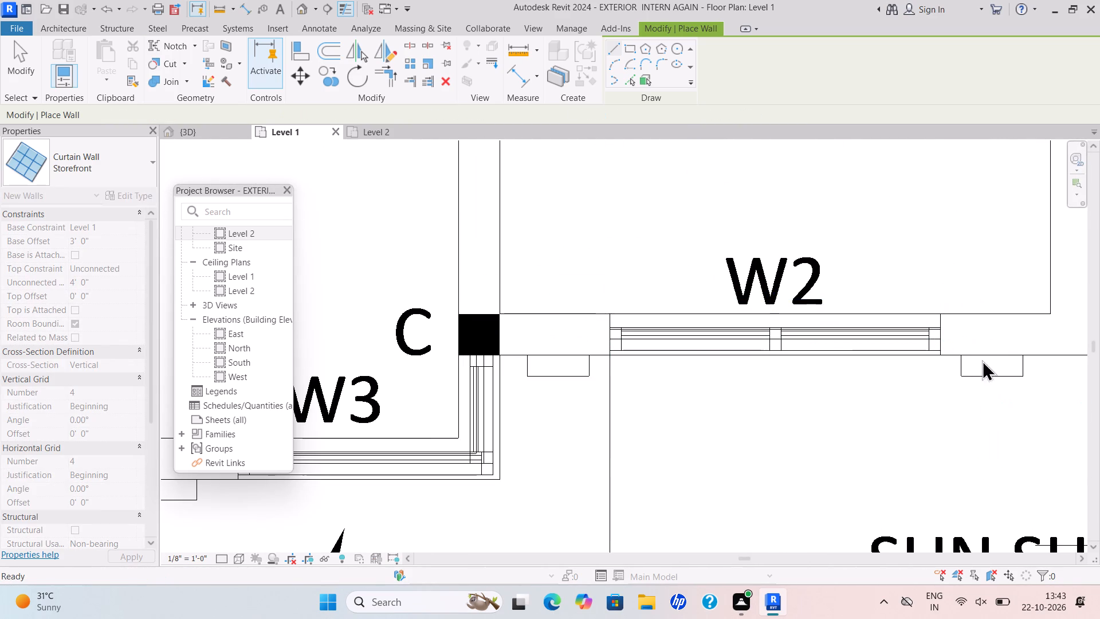
Draw a Storefront curtain wall along the vertical W opening between the FAMILY LOUNGE and the 7'-0" WIDE VERANDHA.
{"action": "scroll", "coordinate": [882, 366], "scroll_direction": "down", "scroll_amount": 11}
{"action": "middle_click_drag", "start_coordinate": [863, 390], "coordinate": [846, 390]}
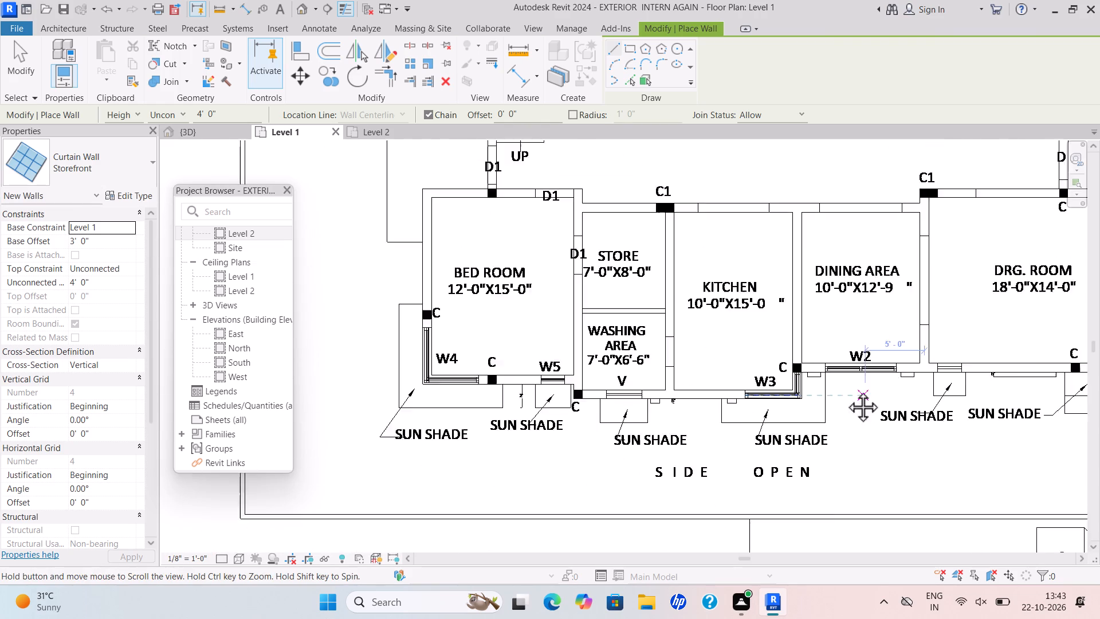
{"action": "scroll", "coordinate": [846, 390], "scroll_direction": "down", "scroll_amount": 2}
{"action": "middle_click_drag", "start_coordinate": [846, 390], "coordinate": [725, 378]}
{"action": "scroll", "coordinate": [948, 349], "scroll_direction": "down", "scroll_amount": 1}
{"action": "middle_click_drag", "start_coordinate": [948, 349], "coordinate": [838, 385]}
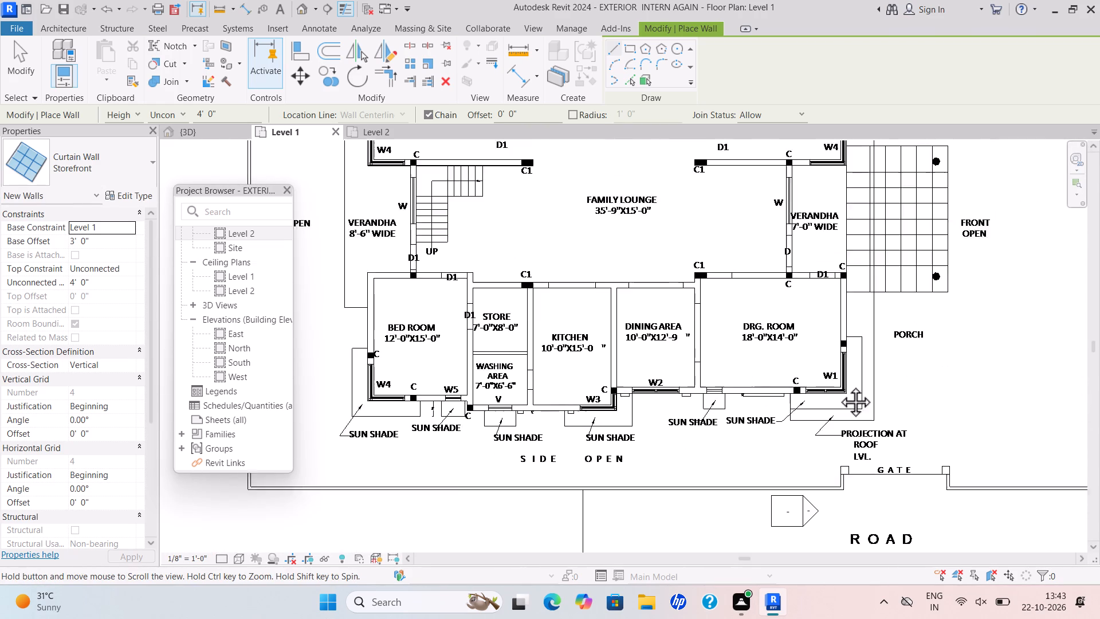
{"action": "middle_click_drag", "start_coordinate": [838, 385], "coordinate": [827, 385]}
{"action": "scroll", "coordinate": [838, 385], "scroll_direction": "down", "scroll_amount": 1}
{"action": "scroll", "coordinate": [756, 166], "scroll_direction": "up", "scroll_amount": 14}
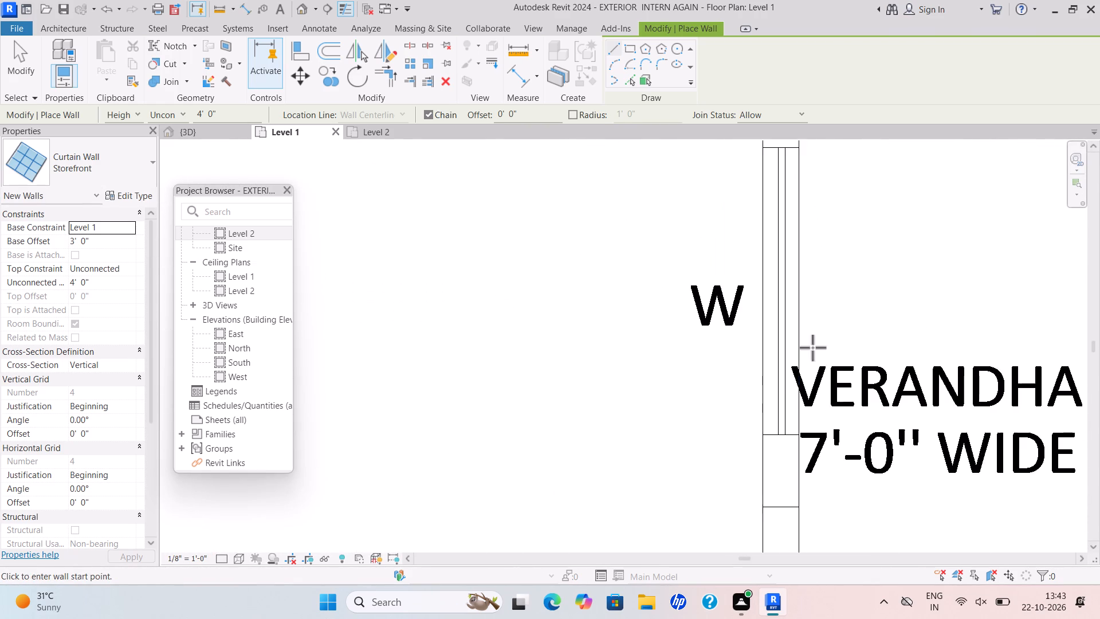
{"action": "scroll", "coordinate": [784, 450], "scroll_direction": "up", "scroll_amount": 12}
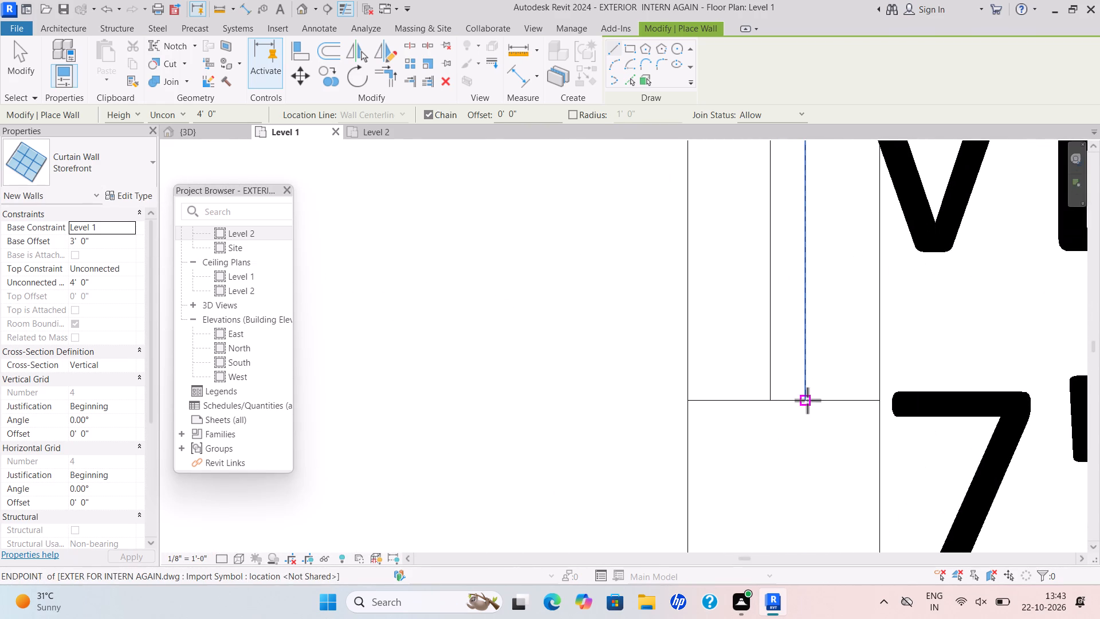
{"action": "left_click_drag", "start_coordinate": [807, 400], "coordinate": [803, 386]}
{"action": "scroll", "coordinate": [812, 209], "scroll_direction": "down", "scroll_amount": 4}
{"action": "middle_click_drag", "start_coordinate": [812, 209], "coordinate": [826, 455]}
{"action": "scroll", "coordinate": [818, 209], "scroll_direction": "down", "scroll_amount": 3}
{"action": "middle_click_drag", "start_coordinate": [818, 209], "coordinate": [827, 433]}
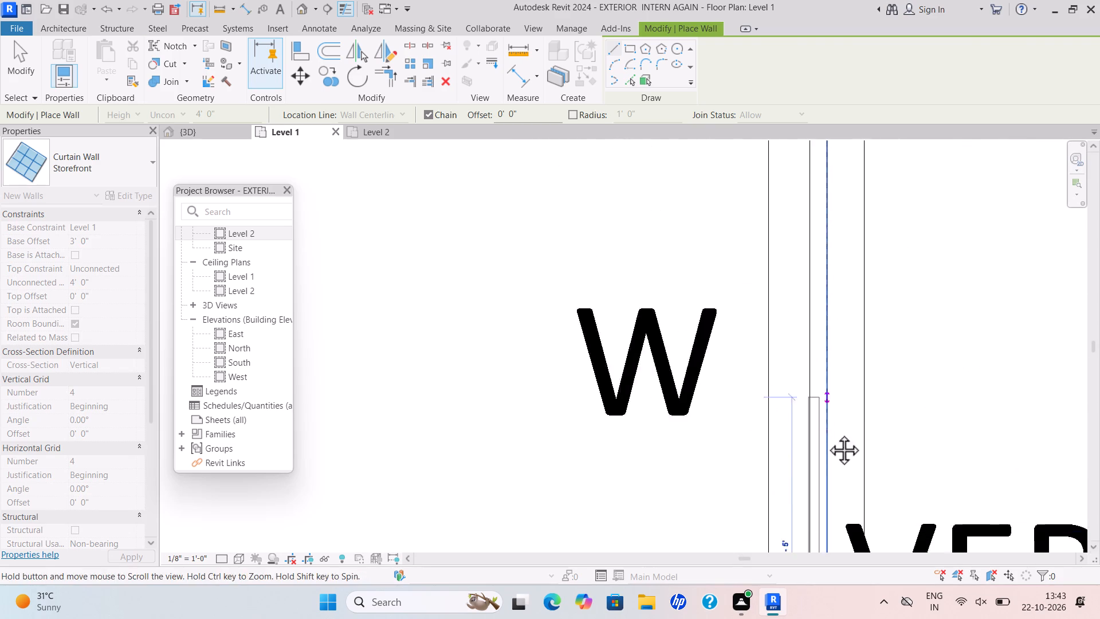
{"action": "scroll", "coordinate": [827, 433], "scroll_direction": "down", "scroll_amount": 1}
{"action": "middle_click_drag", "start_coordinate": [827, 433], "coordinate": [827, 433]}
{"action": "scroll", "coordinate": [859, 187], "scroll_direction": "up", "scroll_amount": 1}
{"action": "scroll", "coordinate": [854, 183], "scroll_direction": "down", "scroll_amount": 3}
{"action": "middle_click_drag", "start_coordinate": [851, 190], "coordinate": [856, 375]}
{"action": "scroll", "coordinate": [856, 352], "scroll_direction": "up", "scroll_amount": 8}
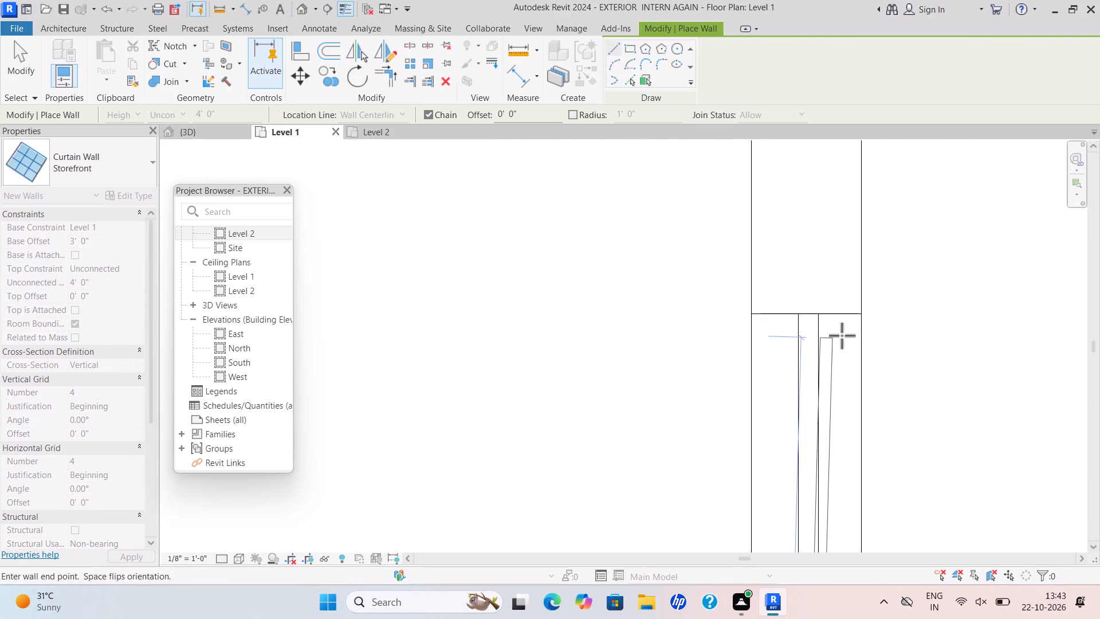
{"action": "scroll", "coordinate": [842, 335], "scroll_direction": "up", "scroll_amount": 3}
{"action": "left_click", "coordinate": [800, 295]}
{"action": "key", "text": "Escape"}
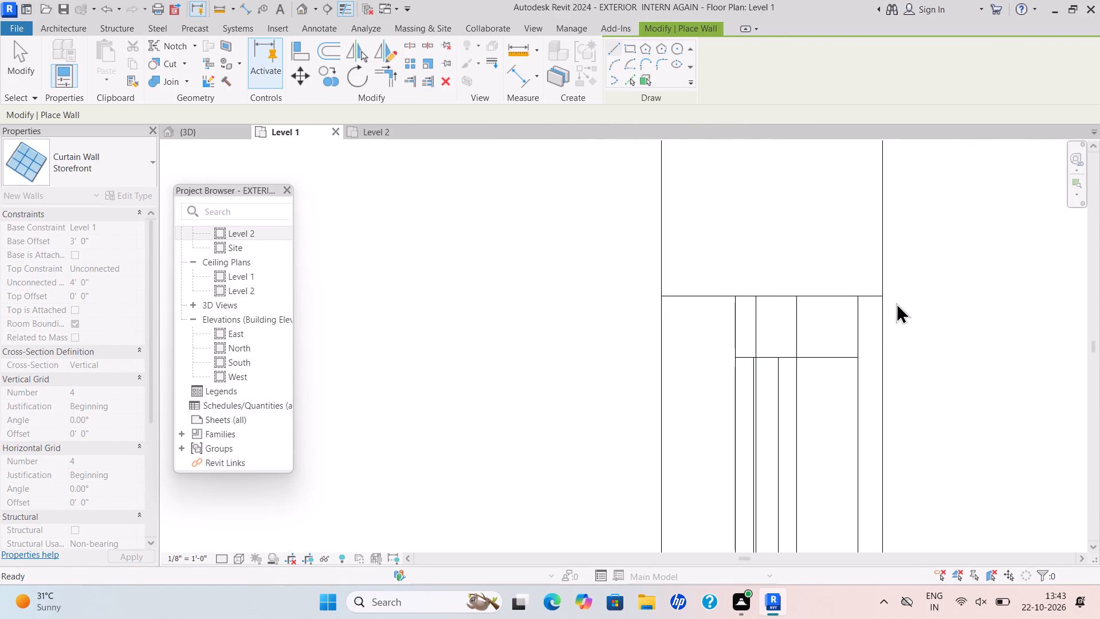
Draw a Storefront curtain wall across the W5 opening of the 15'-0"X13'-0" BED ROOM beside the 6'-0"X9'-0" TOILET.
{"action": "scroll", "coordinate": [766, 334], "scroll_direction": "down", "scroll_amount": 13}
{"action": "scroll", "coordinate": [900, 303], "scroll_direction": "down", "scroll_amount": 4}
{"action": "middle_click_drag", "start_coordinate": [835, 350], "coordinate": [748, 387]}
{"action": "scroll", "coordinate": [870, 336], "scroll_direction": "down", "scroll_amount": 4}
{"action": "middle_click_drag", "start_coordinate": [871, 336], "coordinate": [793, 409]}
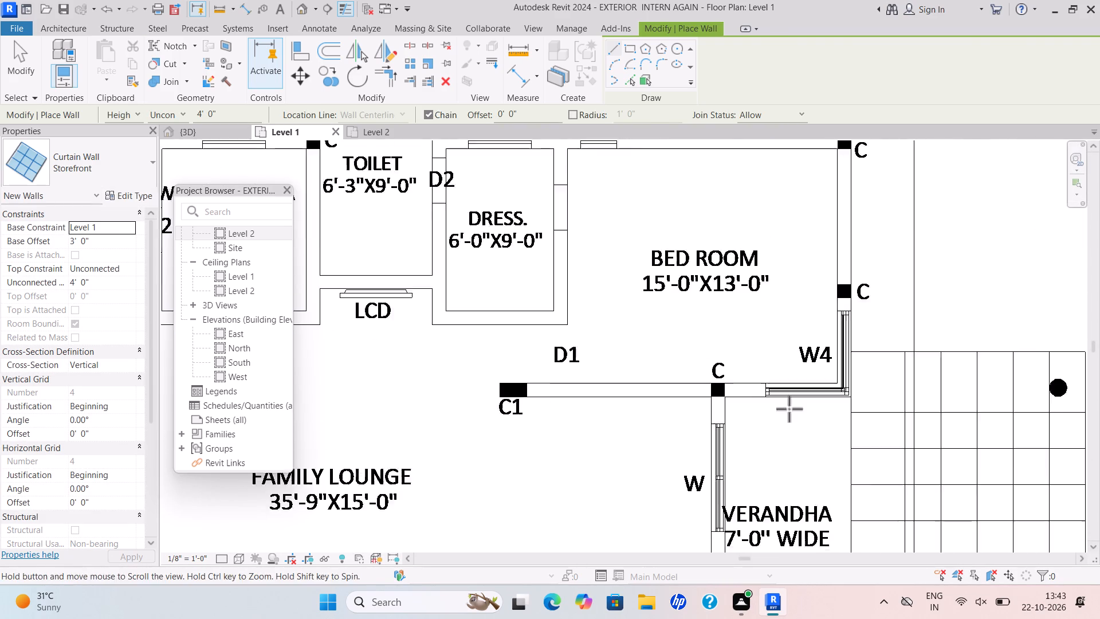
{"action": "scroll", "coordinate": [465, 184], "scroll_direction": "down", "scroll_amount": 3}
{"action": "middle_click_drag", "start_coordinate": [472, 198], "coordinate": [607, 248]}
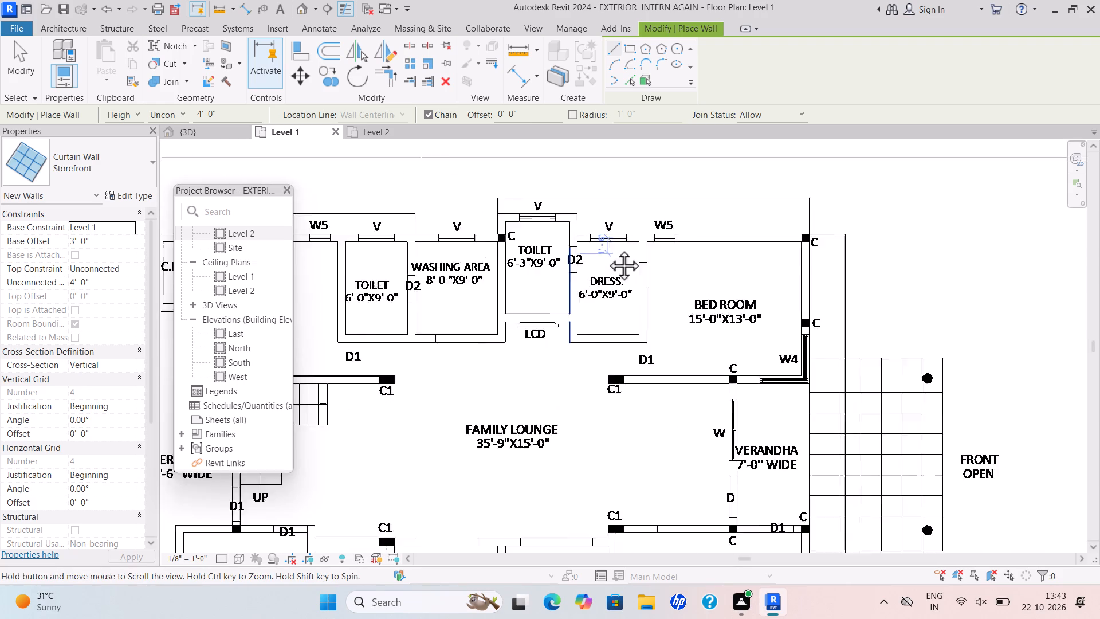
{"action": "middle_click_drag", "start_coordinate": [607, 248], "coordinate": [622, 244]}
{"action": "scroll", "coordinate": [607, 248], "scroll_direction": "down", "scroll_amount": 1}
{"action": "scroll", "coordinate": [385, 239], "scroll_direction": "up", "scroll_amount": 17}
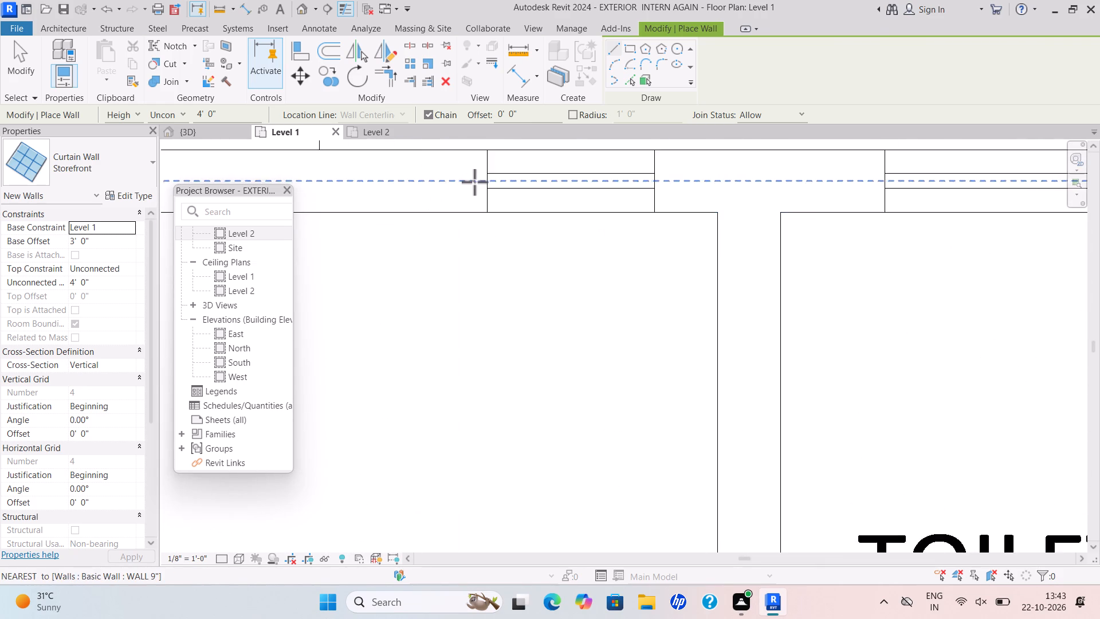
{"action": "scroll", "coordinate": [474, 182], "scroll_direction": "up", "scroll_amount": 3}
{"action": "left_click", "coordinate": [500, 197]}
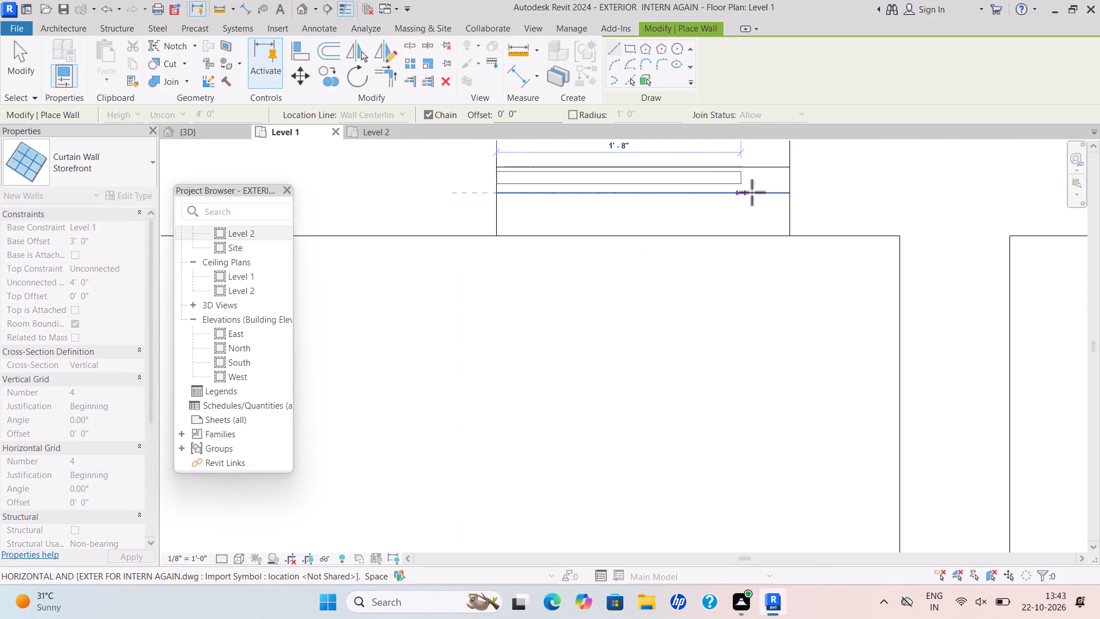
{"action": "left_click", "coordinate": [785, 193]}
{"action": "key", "text": "Escape"}
Draw a Storefront curtain wall along the vertical W opening between the staircase and the 8'-6" WIDE VERANDHA on the ground floor plan.
{"action": "scroll", "coordinate": [642, 245], "scroll_direction": "down", "scroll_amount": 2}
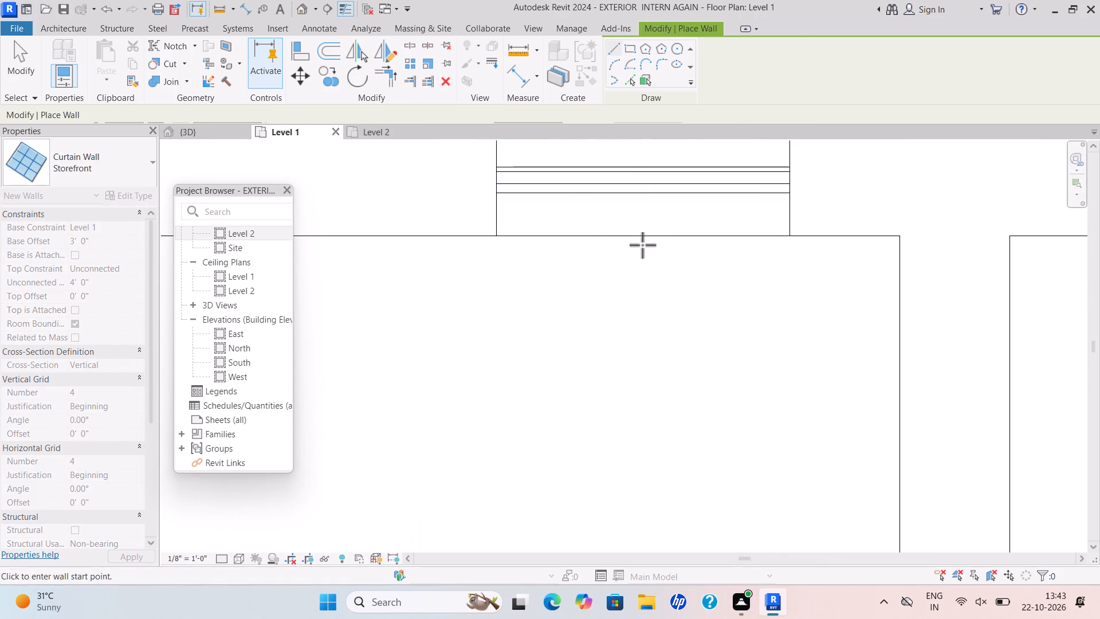
{"action": "scroll", "coordinate": [642, 245], "scroll_direction": "down", "scroll_amount": 15}
{"action": "scroll", "coordinate": [528, 322], "scroll_direction": "down", "scroll_amount": 6}
{"action": "middle_click_drag", "start_coordinate": [525, 322], "coordinate": [549, 205]}
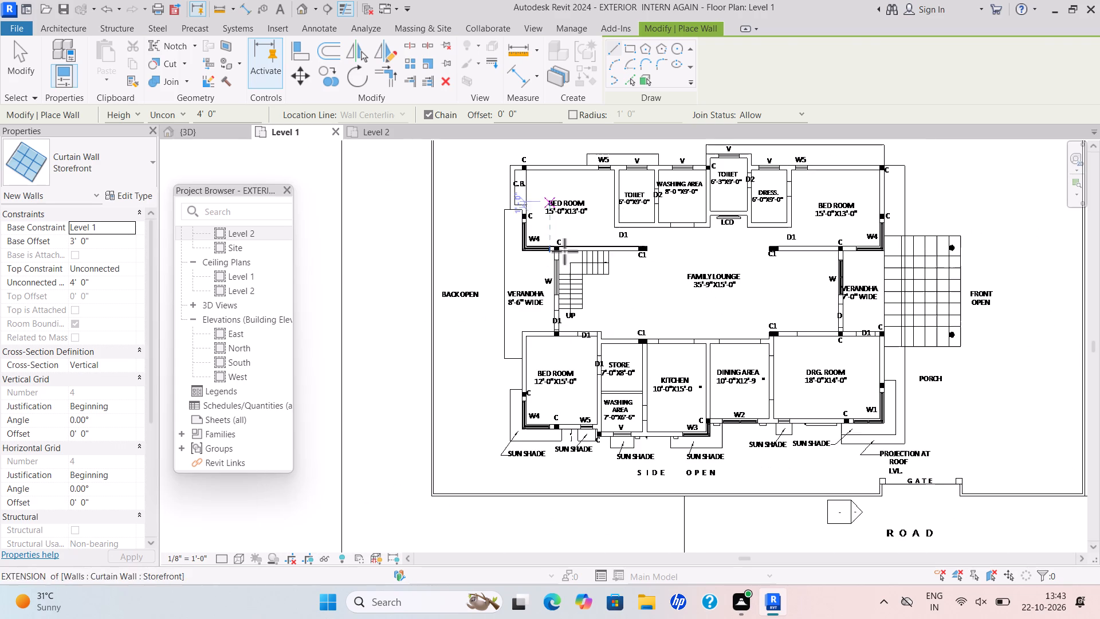
{"action": "scroll", "coordinate": [564, 347], "scroll_direction": "up", "scroll_amount": 4}
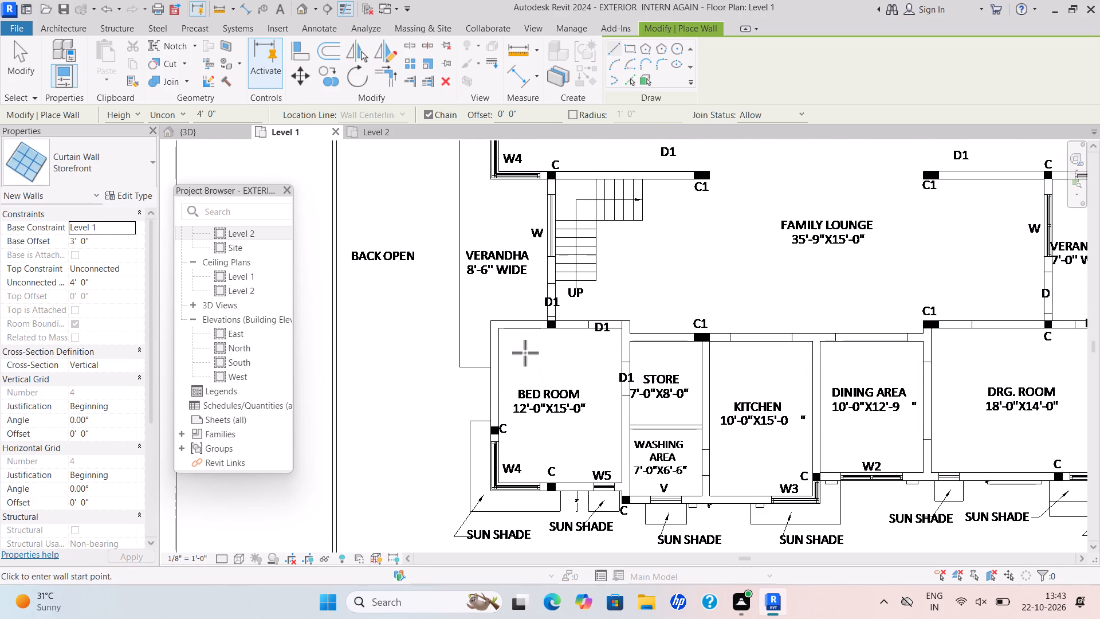
{"action": "scroll", "coordinate": [601, 472], "scroll_direction": "up", "scroll_amount": 6}
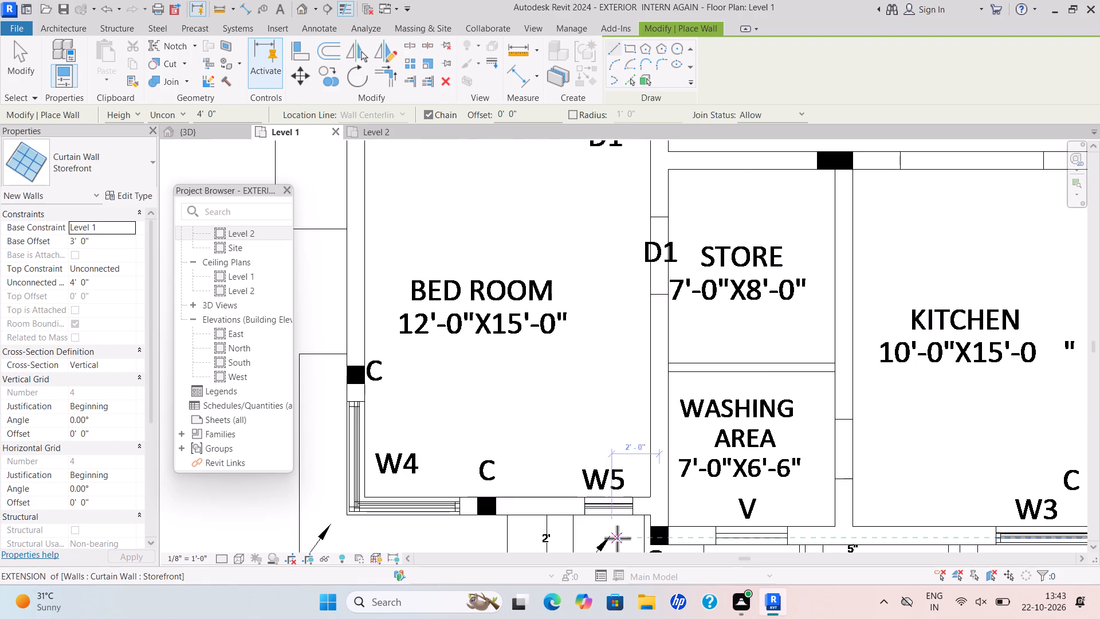
{"action": "scroll", "coordinate": [612, 538], "scroll_direction": "up", "scroll_amount": 6}
{"action": "scroll", "coordinate": [656, 432], "scroll_direction": "down", "scroll_amount": 12}
{"action": "scroll", "coordinate": [686, 372], "scroll_direction": "down", "scroll_amount": 4}
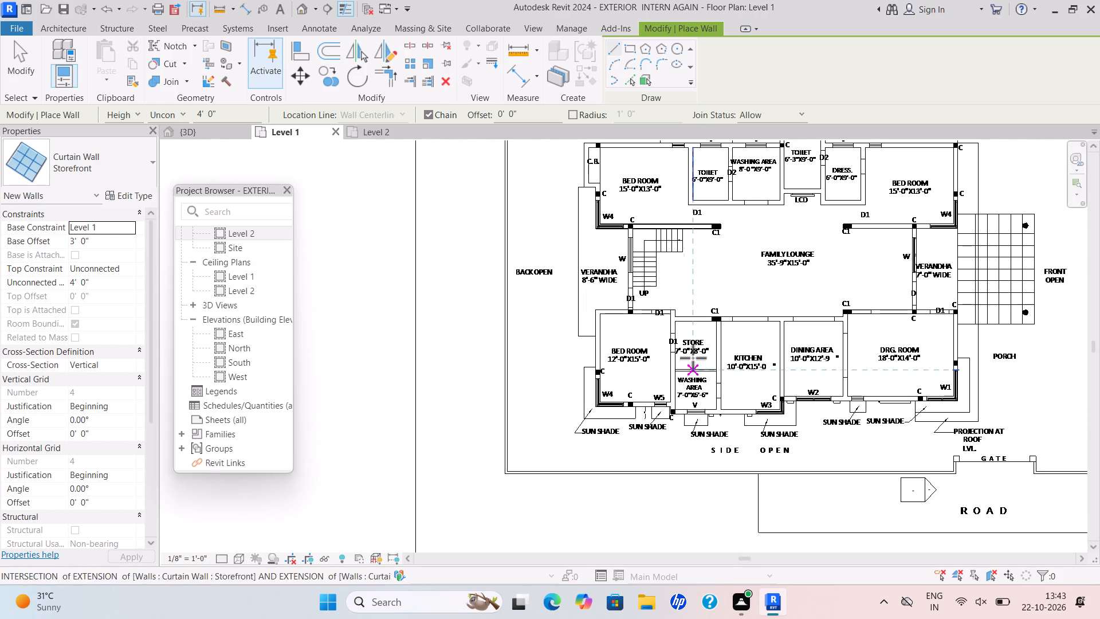
{"action": "scroll", "coordinate": [617, 217], "scroll_direction": "up", "scroll_amount": 11}
{"action": "scroll", "coordinate": [656, 463], "scroll_direction": "up", "scroll_amount": 5}
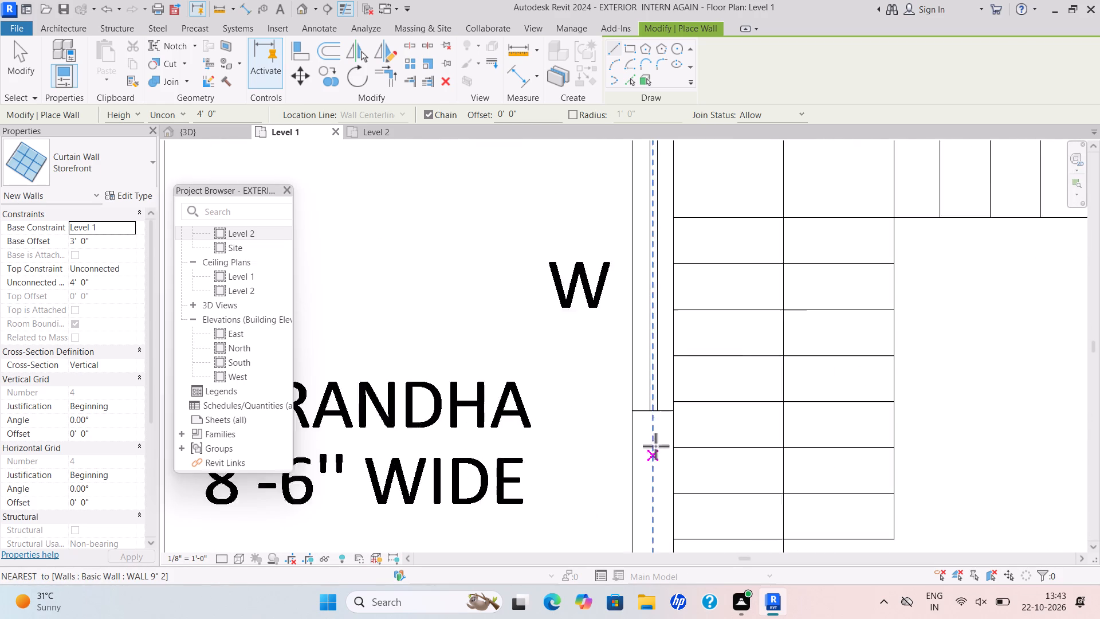
{"action": "scroll", "coordinate": [655, 446], "scroll_direction": "up", "scroll_amount": 6}
{"action": "scroll", "coordinate": [659, 393], "scroll_direction": "up", "scroll_amount": 3}
{"action": "left_click", "coordinate": [662, 355]}
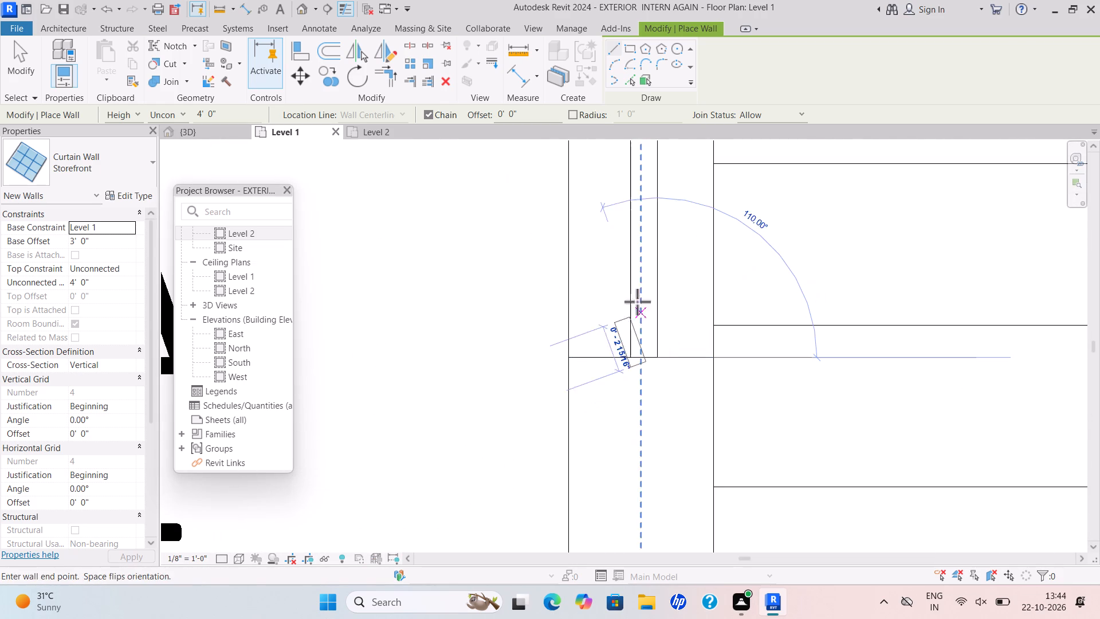
{"action": "scroll", "coordinate": [672, 198], "scroll_direction": "down", "scroll_amount": 2}
{"action": "middle_click_drag", "start_coordinate": [673, 200], "coordinate": [728, 464]}
{"action": "scroll", "coordinate": [717, 195], "scroll_direction": "down", "scroll_amount": 2}
{"action": "middle_click_drag", "start_coordinate": [717, 198], "coordinate": [734, 349]}
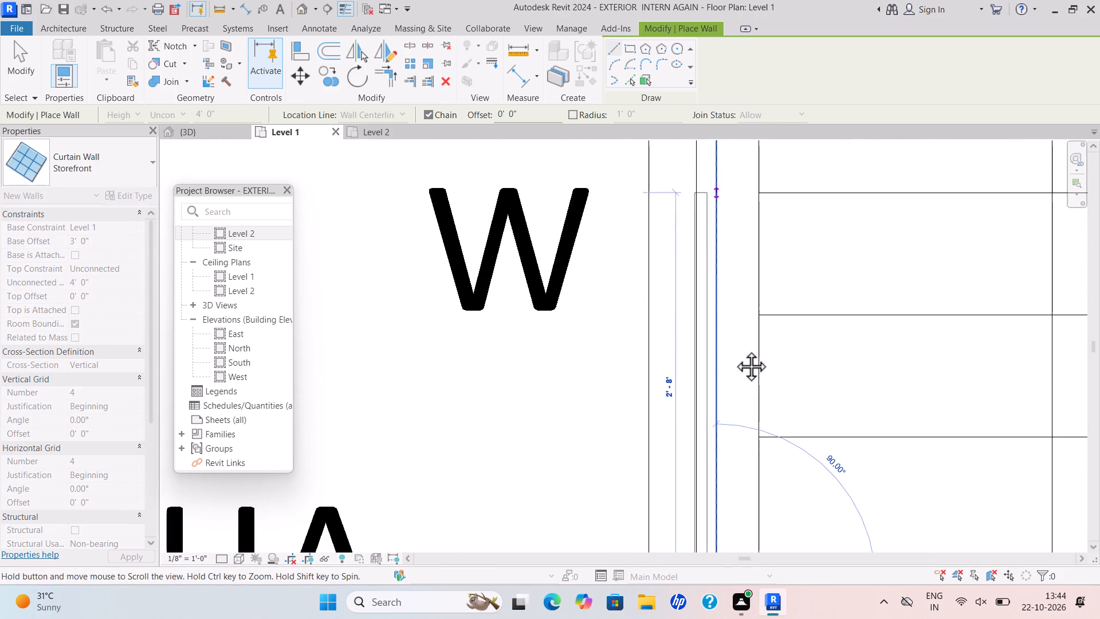
{"action": "scroll", "coordinate": [734, 349], "scroll_direction": "down", "scroll_amount": 2}
{"action": "middle_click_drag", "start_coordinate": [734, 349], "coordinate": [753, 495]}
{"action": "scroll", "coordinate": [757, 207], "scroll_direction": "up", "scroll_amount": 8}
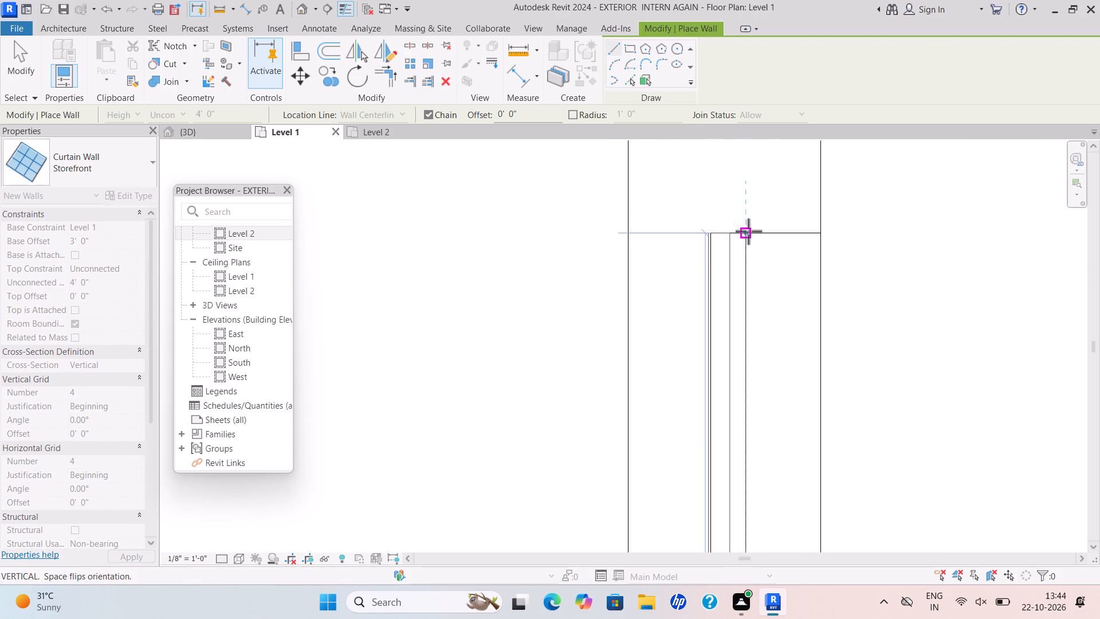
{"action": "left_click", "coordinate": [748, 236]}
{"action": "key", "text": "Escape"}
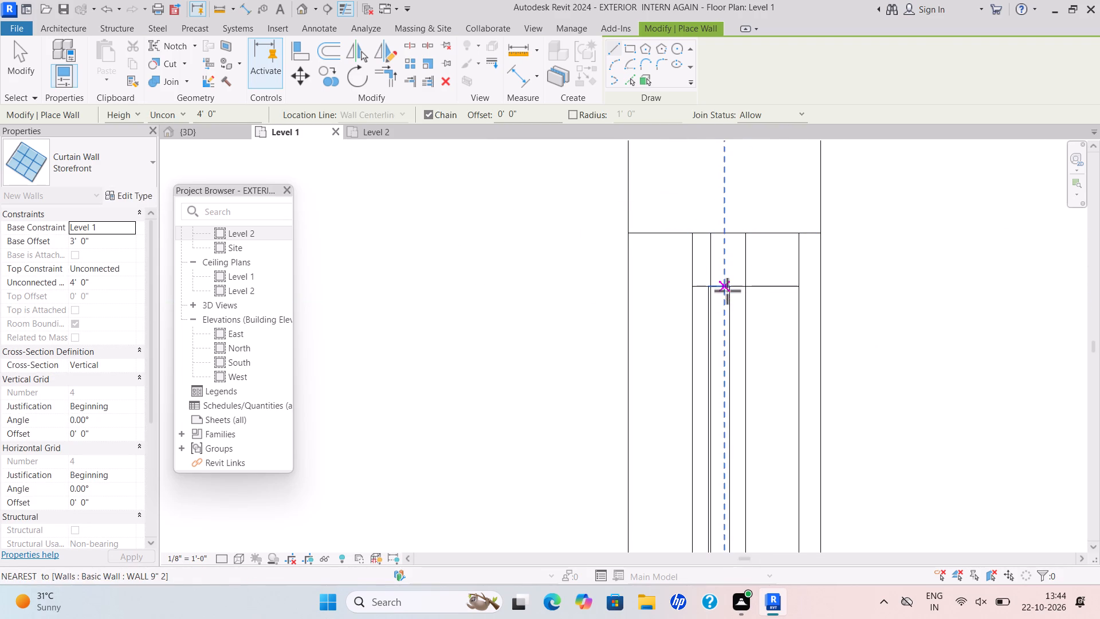
Examine the ground floor plan for window openings that still need curtain walls.
{"action": "scroll", "coordinate": [740, 303], "scroll_direction": "up", "scroll_amount": 1}
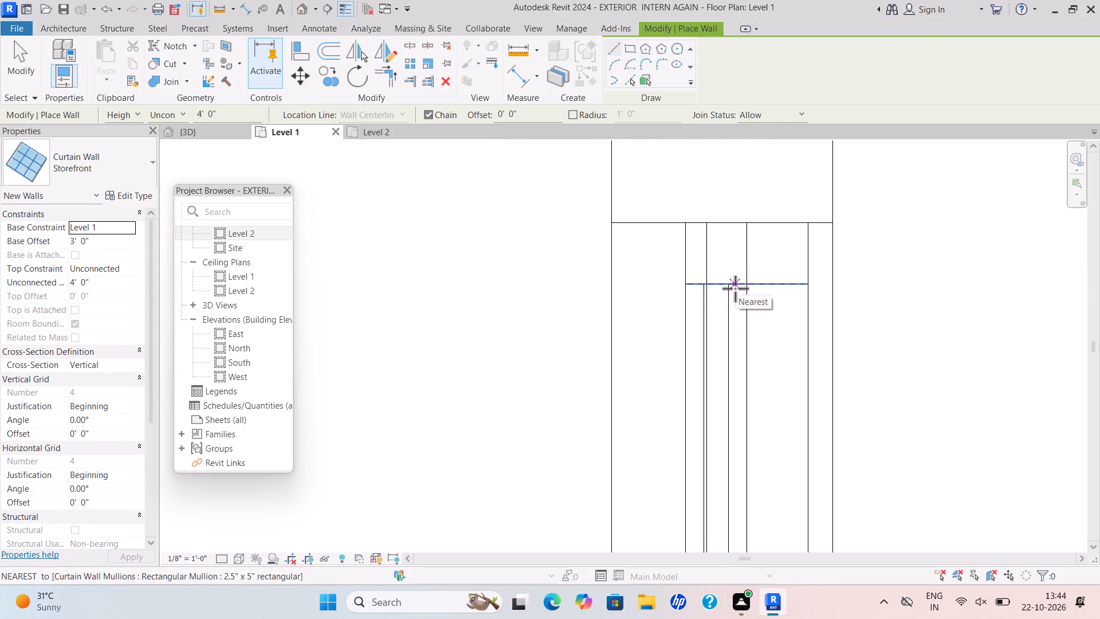
{"action": "scroll", "coordinate": [702, 324], "scroll_direction": "down", "scroll_amount": 14}
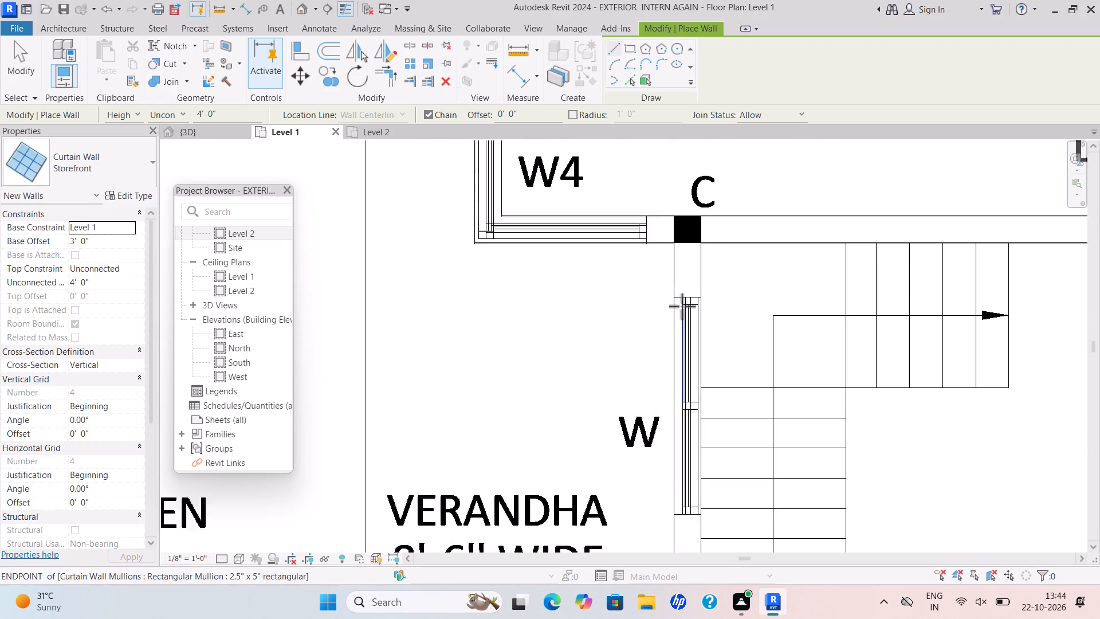
{"action": "scroll", "coordinate": [682, 306], "scroll_direction": "down", "scroll_amount": 10}
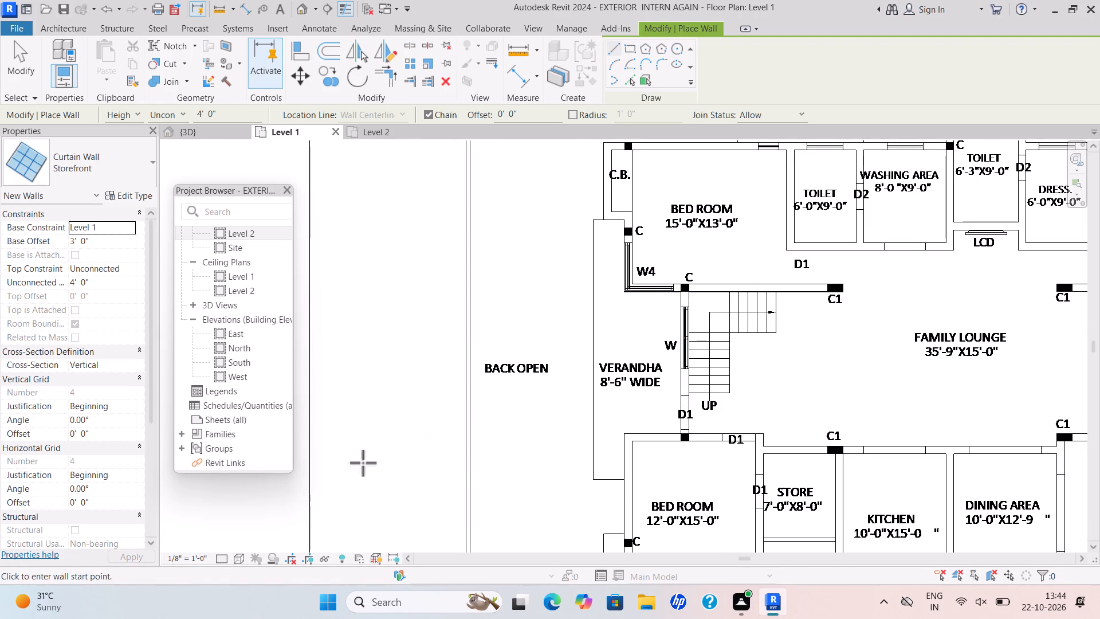
{"action": "scroll", "coordinate": [856, 323], "scroll_direction": "down", "scroll_amount": 2}
{"action": "middle_click_drag", "start_coordinate": [853, 326], "coordinate": [536, 422]}
{"action": "scroll", "coordinate": [532, 425], "scroll_direction": "down", "scroll_amount": 1}
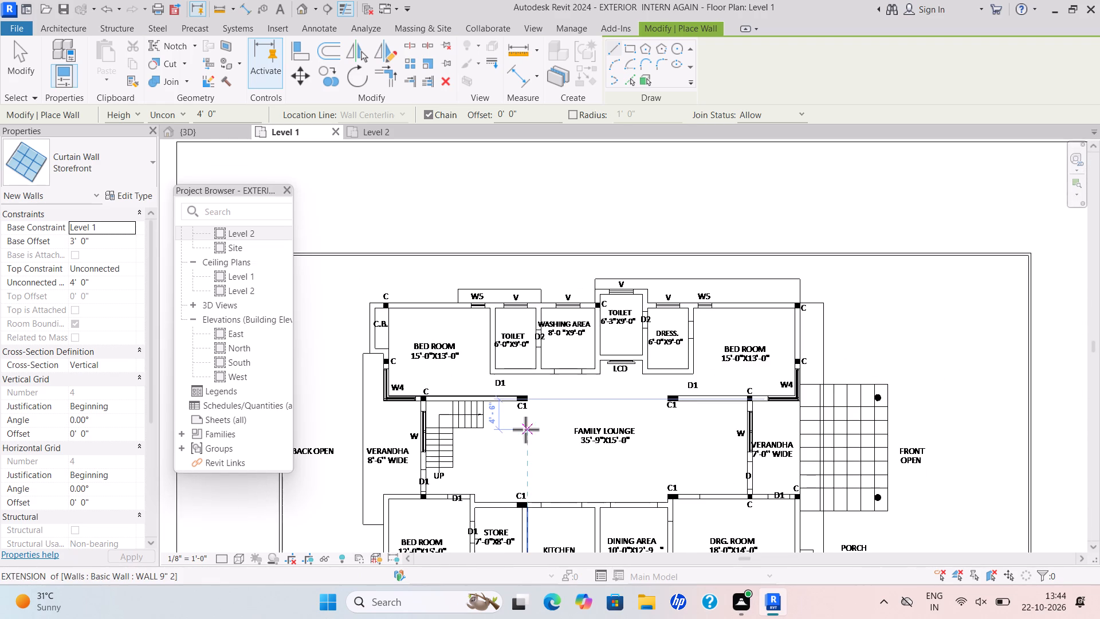
{"action": "scroll", "coordinate": [500, 430], "scroll_direction": "up", "scroll_amount": 5}
{"action": "scroll", "coordinate": [561, 394], "scroll_direction": "down", "scroll_amount": 2}
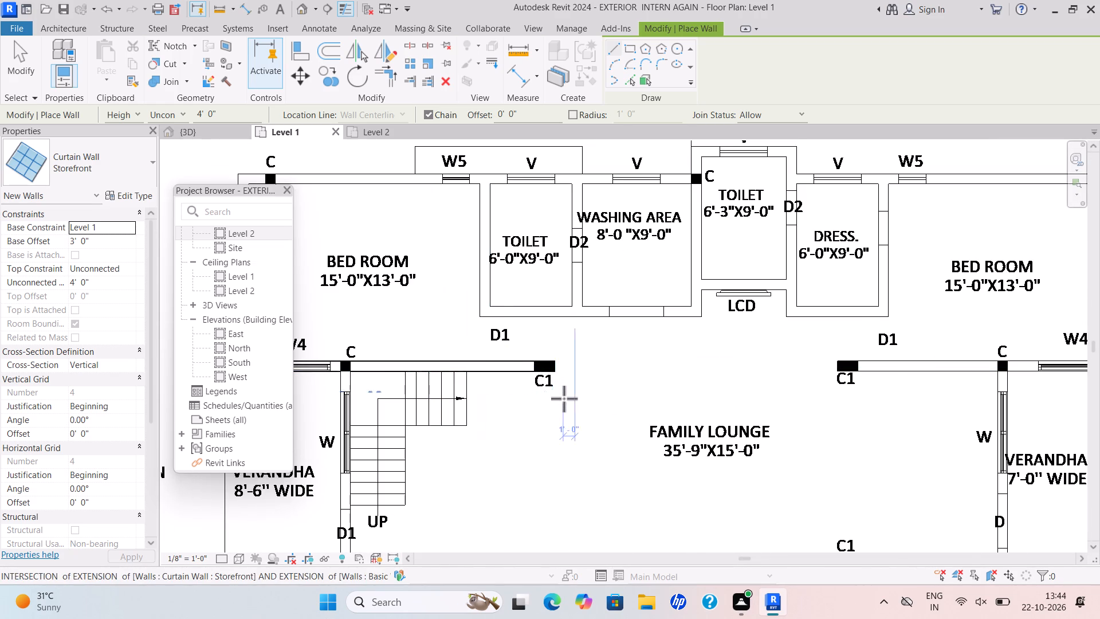
{"action": "scroll", "coordinate": [564, 398], "scroll_direction": "down", "scroll_amount": 1}
{"action": "scroll", "coordinate": [549, 310], "scroll_direction": "up", "scroll_amount": 1}
{"action": "scroll", "coordinate": [474, 224], "scroll_direction": "up", "scroll_amount": 11}
{"action": "scroll", "coordinate": [527, 300], "scroll_direction": "down", "scroll_amount": 9}
{"action": "scroll", "coordinate": [658, 396], "scroll_direction": "down", "scroll_amount": 2}
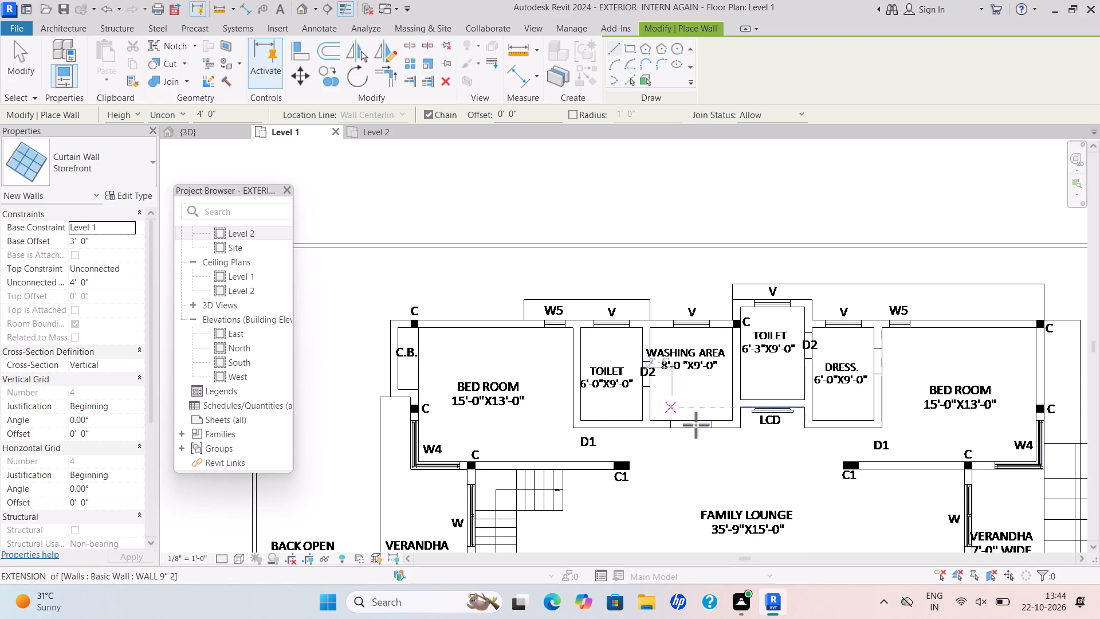
{"action": "scroll", "coordinate": [748, 471], "scroll_direction": "down", "scroll_amount": 6}
{"action": "middle_click_drag", "start_coordinate": [744, 468], "coordinate": [663, 343]}
{"action": "scroll", "coordinate": [561, 515], "scroll_direction": "up", "scroll_amount": 6}
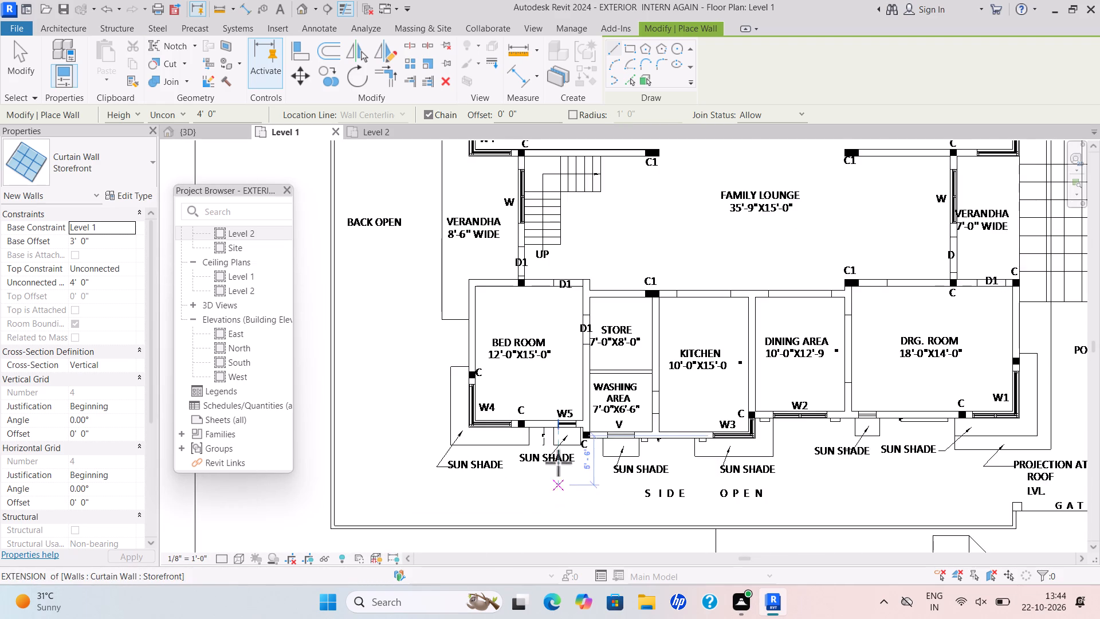
{"action": "scroll", "coordinate": [558, 463], "scroll_direction": "up", "scroll_amount": 1}
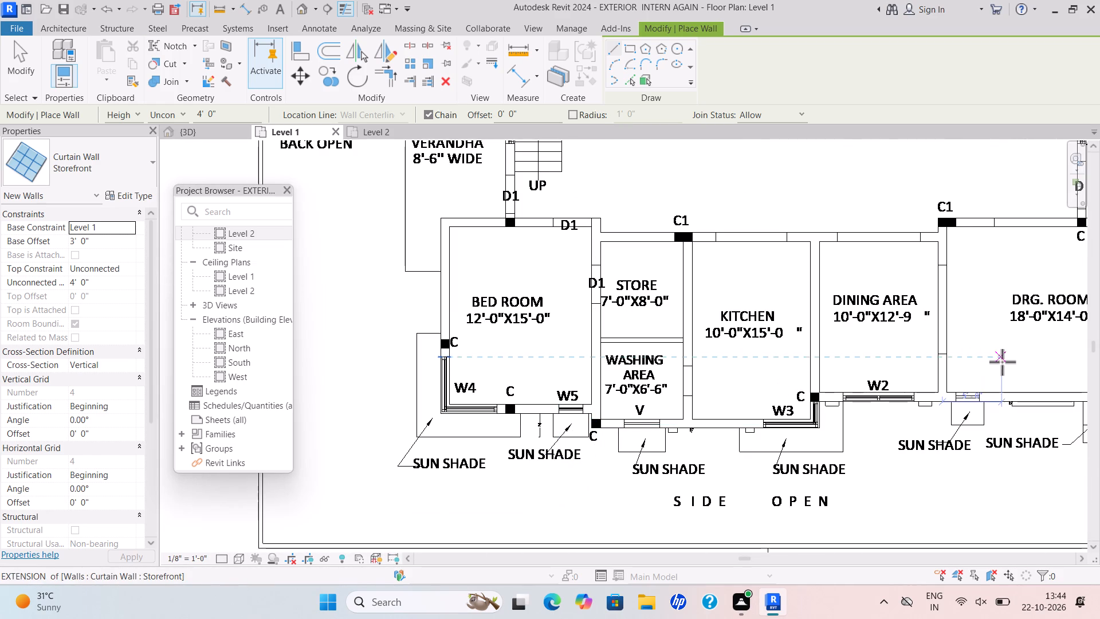
Draw a 2'-0" Storefront curtain wall across the W2 opening of the first floor plan's 15'-0"X13'-0" BED ROOM.
{"action": "scroll", "coordinate": [991, 362], "scroll_direction": "down", "scroll_amount": 5}
{"action": "middle_click_drag", "start_coordinate": [985, 362], "coordinate": [465, 460]}
{"action": "scroll", "coordinate": [434, 463], "scroll_direction": "down", "scroll_amount": 5}
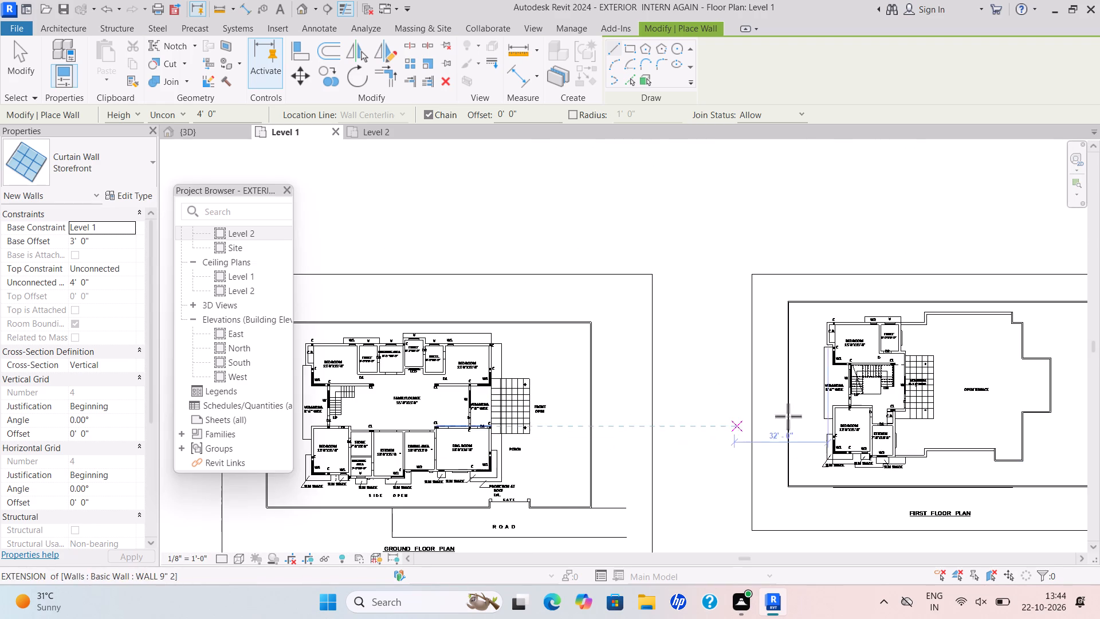
{"action": "scroll", "coordinate": [866, 365], "scroll_direction": "up", "scroll_amount": 9}
{"action": "scroll", "coordinate": [821, 287], "scroll_direction": "up", "scroll_amount": 3}
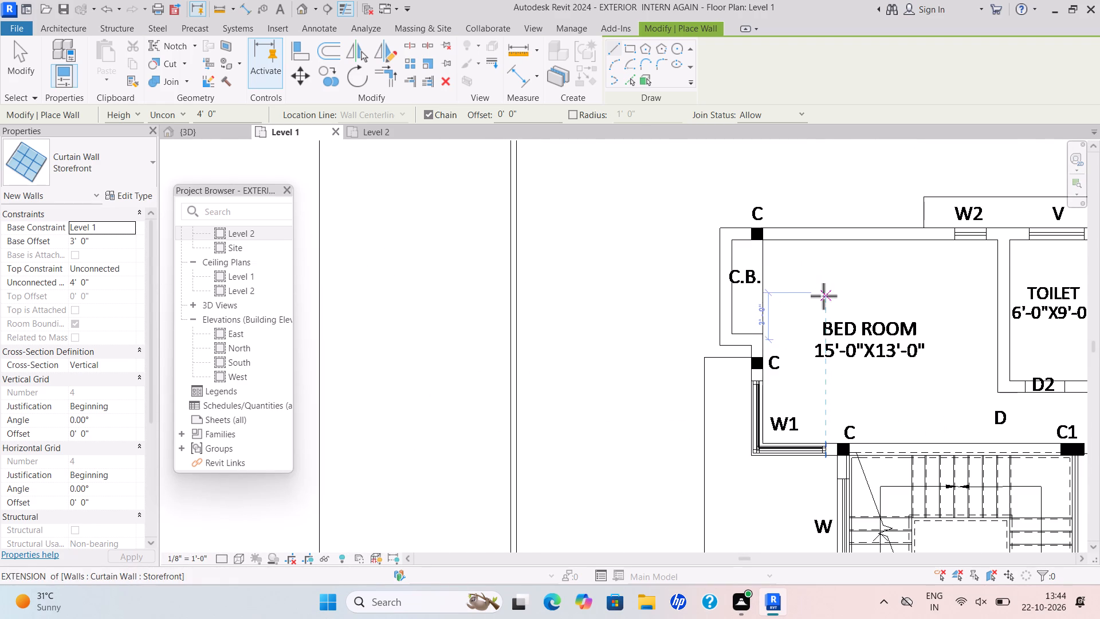
{"action": "scroll", "coordinate": [1008, 301], "scroll_direction": "down", "scroll_amount": 1}
{"action": "middle_click_drag", "start_coordinate": [1007, 301], "coordinate": [786, 363]}
{"action": "scroll", "coordinate": [760, 247], "scroll_direction": "up", "scroll_amount": 5}
{"action": "scroll", "coordinate": [748, 311], "scroll_direction": "up", "scroll_amount": 4}
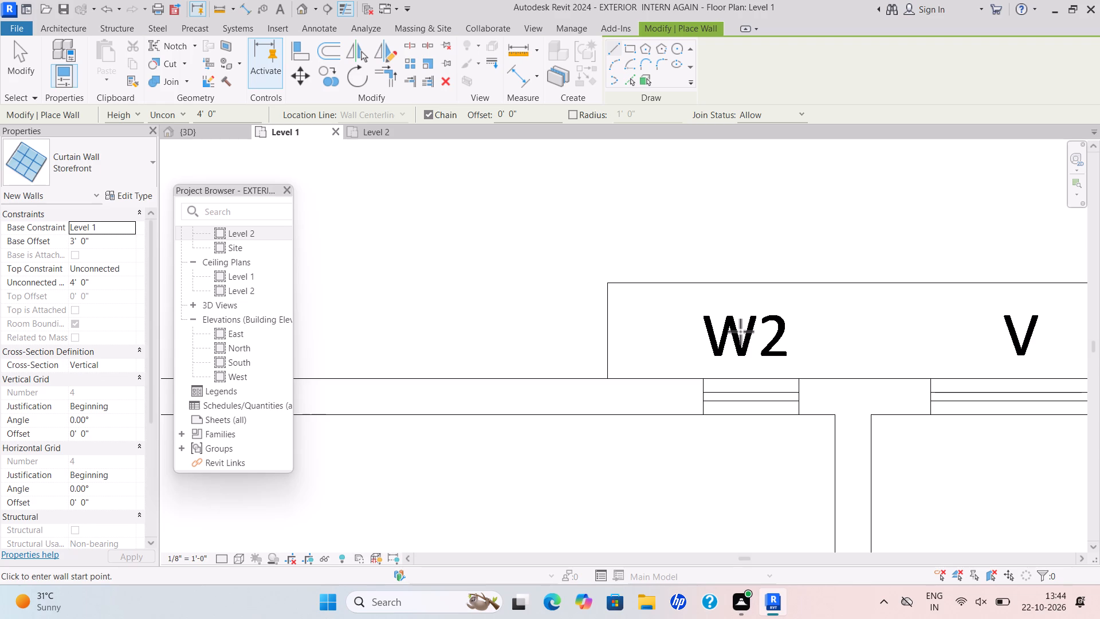
{"action": "scroll", "coordinate": [686, 417], "scroll_direction": "up", "scroll_amount": 6}
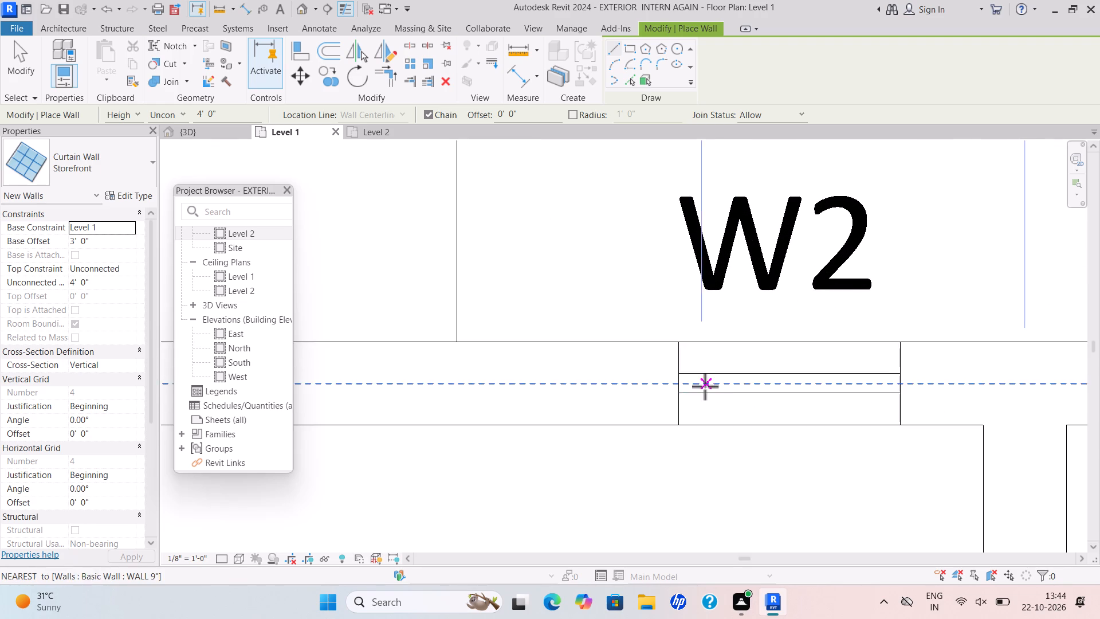
{"action": "scroll", "coordinate": [705, 386], "scroll_direction": "up", "scroll_amount": 8}
{"action": "left_click", "coordinate": [645, 387]}
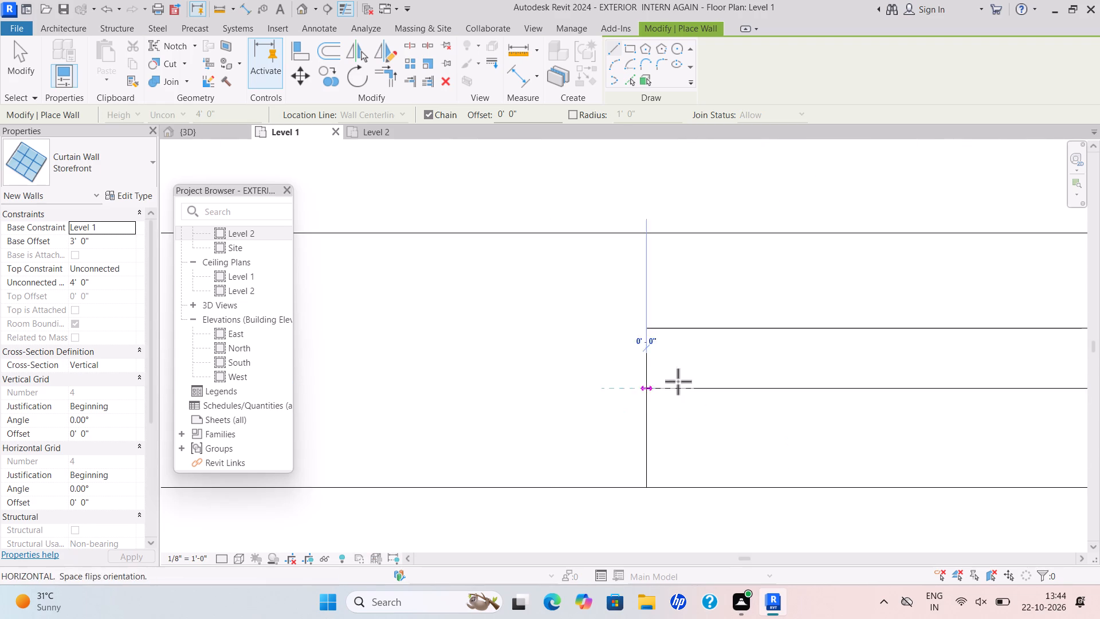
{"action": "scroll", "coordinate": [903, 367], "scroll_direction": "down", "scroll_amount": 5}
{"action": "middle_click_drag", "start_coordinate": [901, 367], "coordinate": [522, 404]}
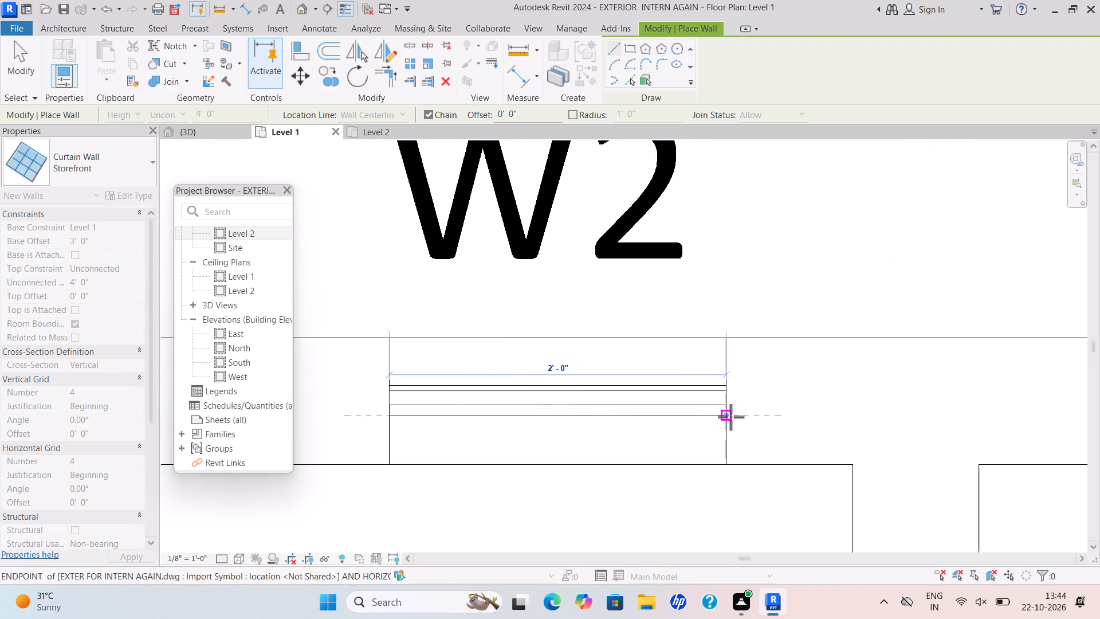
{"action": "left_click", "coordinate": [726, 417]}
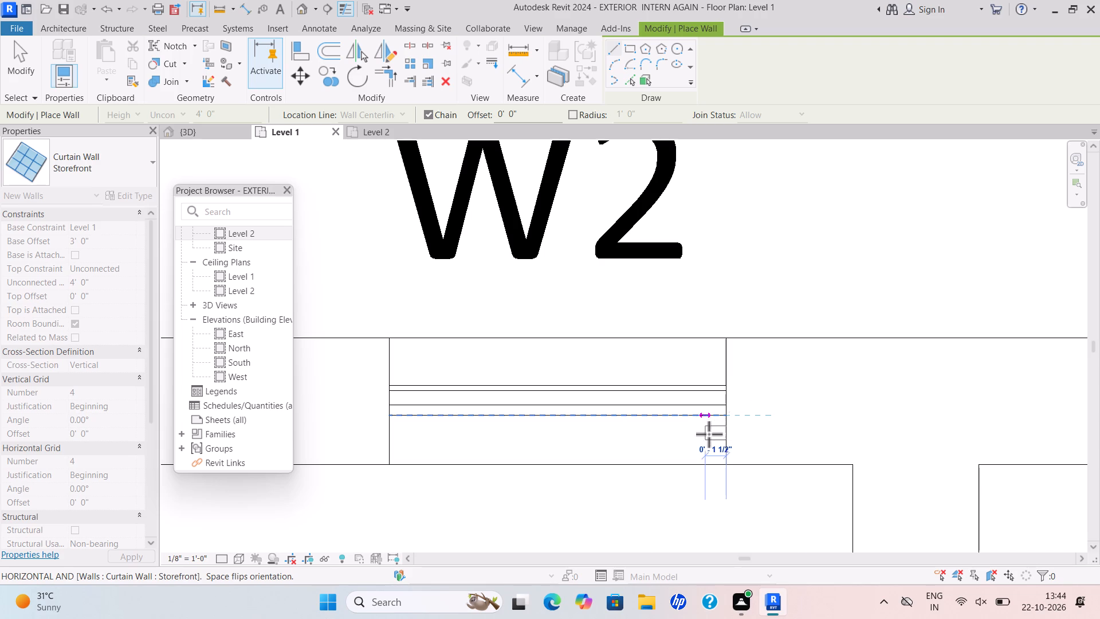
{"action": "key", "text": "Escape"}
Draw a Storefront curtain wall, orientation flipped, along the W opening between the first floor plan's staircase and the 8'-6" WIDE VERANDHA.
{"action": "scroll", "coordinate": [738, 527], "scroll_direction": "down", "scroll_amount": 8}
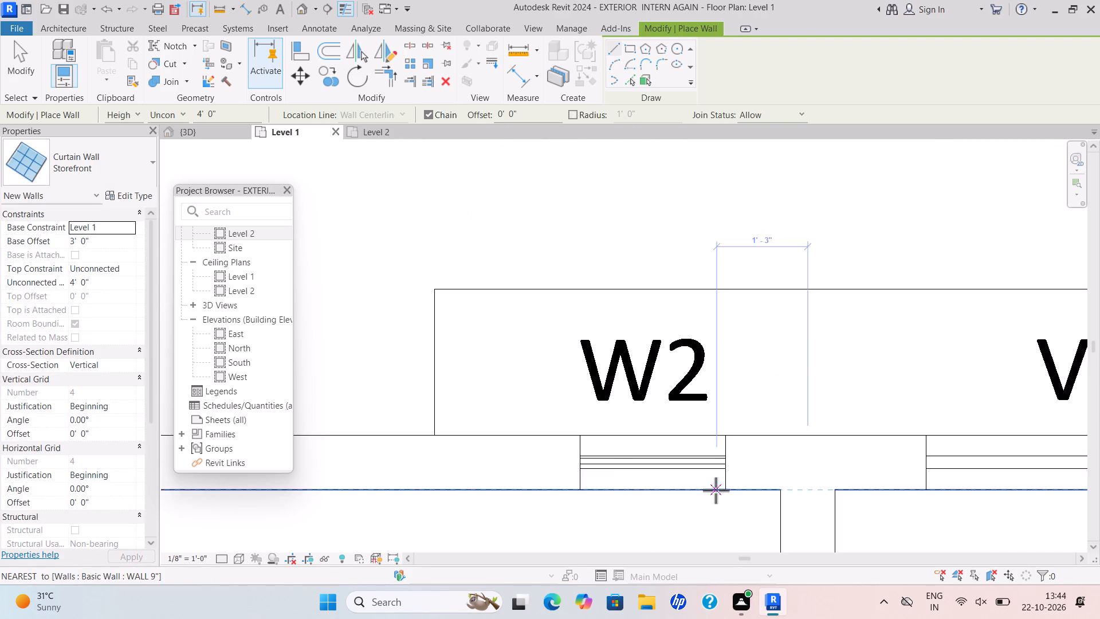
{"action": "scroll", "coordinate": [716, 490], "scroll_direction": "down", "scroll_amount": 10}
{"action": "middle_click_drag", "start_coordinate": [710, 477], "coordinate": [673, 398]}
{"action": "scroll", "coordinate": [673, 440], "scroll_direction": "down", "scroll_amount": 6}
{"action": "middle_click_drag", "start_coordinate": [667, 442], "coordinate": [650, 380]}
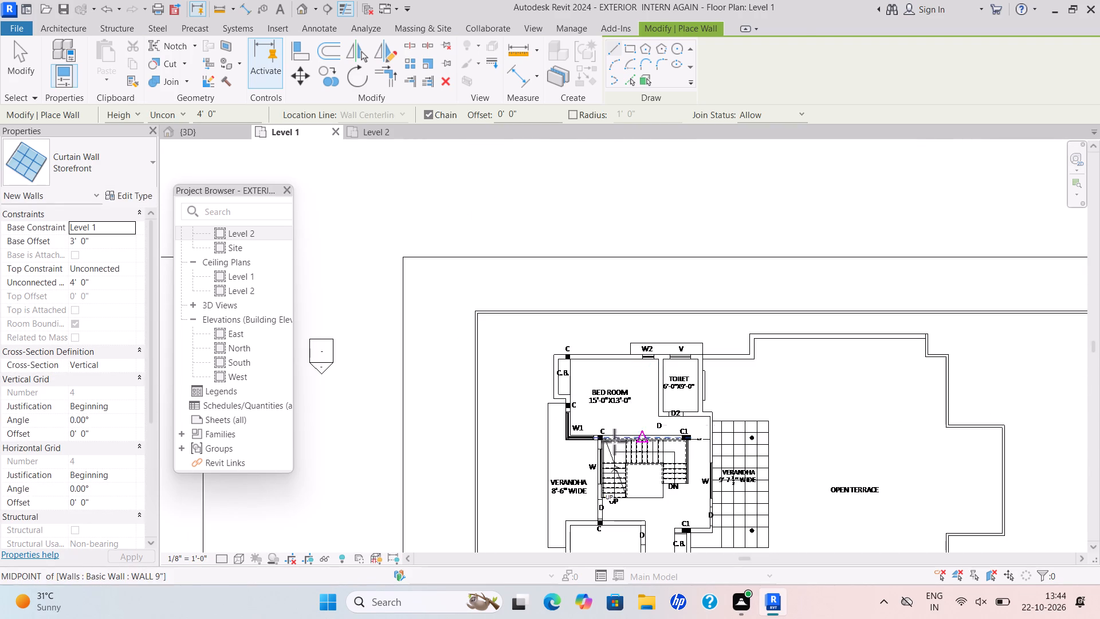
{"action": "scroll", "coordinate": [613, 491], "scroll_direction": "down", "scroll_amount": 1}
{"action": "middle_click_drag", "start_coordinate": [611, 491], "coordinate": [593, 422]}
{"action": "scroll", "coordinate": [591, 412], "scroll_direction": "up", "scroll_amount": 20}
{"action": "scroll", "coordinate": [576, 390], "scroll_direction": "down", "scroll_amount": 5}
{"action": "scroll", "coordinate": [552, 463], "scroll_direction": "up", "scroll_amount": 10}
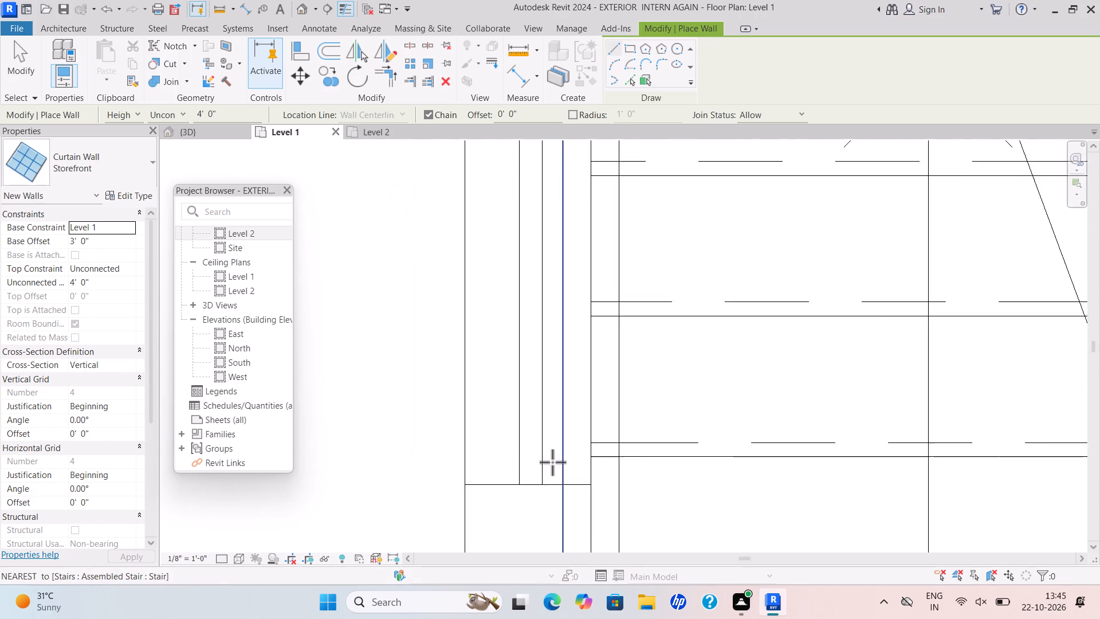
{"action": "scroll", "coordinate": [552, 462], "scroll_direction": "up", "scroll_amount": 2}
{"action": "left_click", "coordinate": [509, 493]}
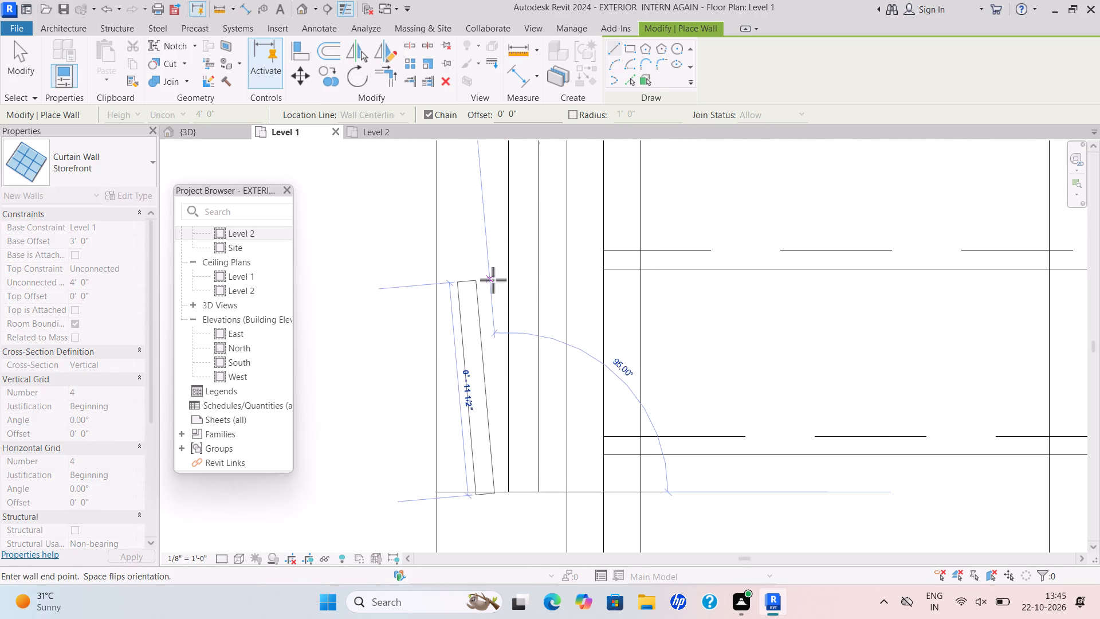
{"action": "key", "text": "space"}
{"action": "scroll", "coordinate": [501, 238], "scroll_direction": "down", "scroll_amount": 4}
{"action": "middle_click_drag", "start_coordinate": [508, 243], "coordinate": [579, 496]}
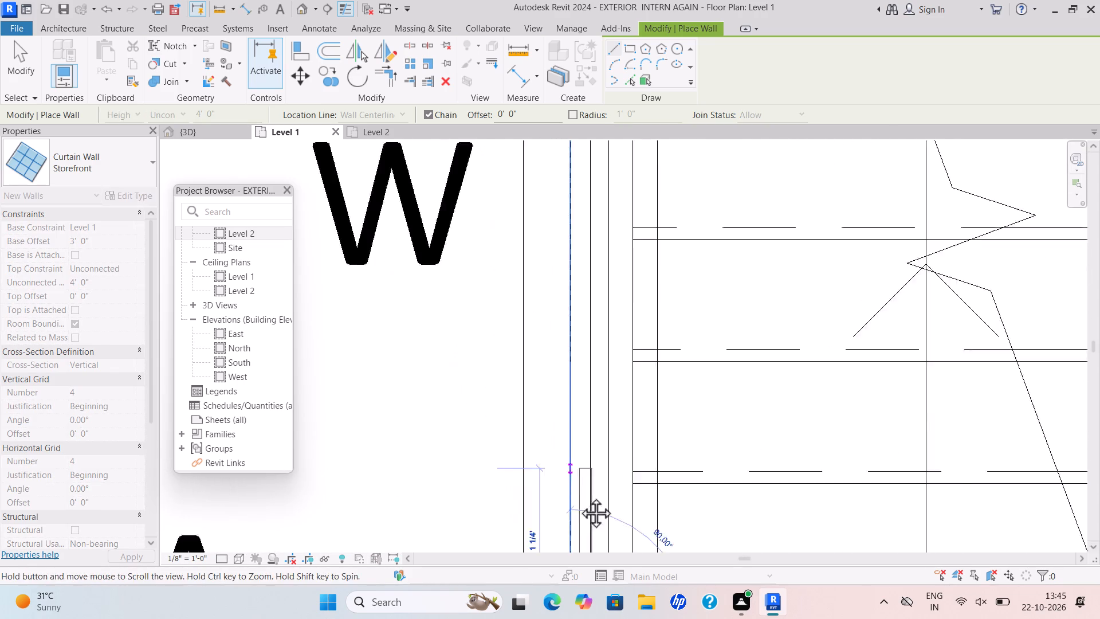
{"action": "scroll", "coordinate": [579, 496], "scroll_direction": "down", "scroll_amount": 2}
{"action": "middle_click_drag", "start_coordinate": [579, 496], "coordinate": [582, 501]}
{"action": "scroll", "coordinate": [593, 244], "scroll_direction": "down", "scroll_amount": 3}
{"action": "middle_click_drag", "start_coordinate": [593, 244], "coordinate": [642, 447]}
{"action": "scroll", "coordinate": [645, 338], "scroll_direction": "up", "scroll_amount": 4}
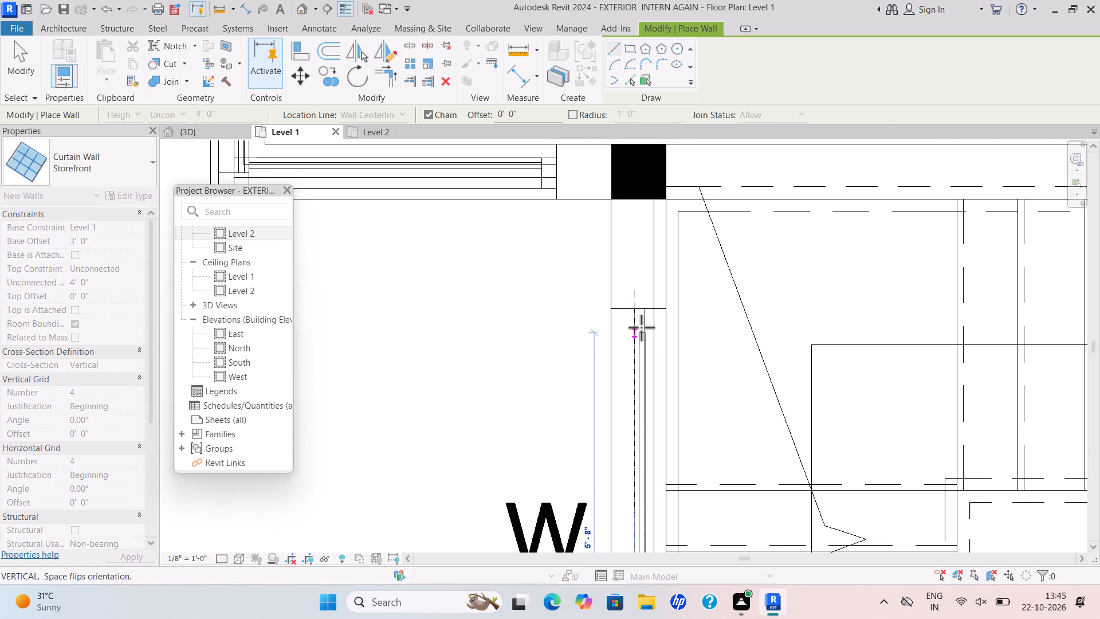
{"action": "scroll", "coordinate": [641, 327], "scroll_direction": "up", "scroll_amount": 9}
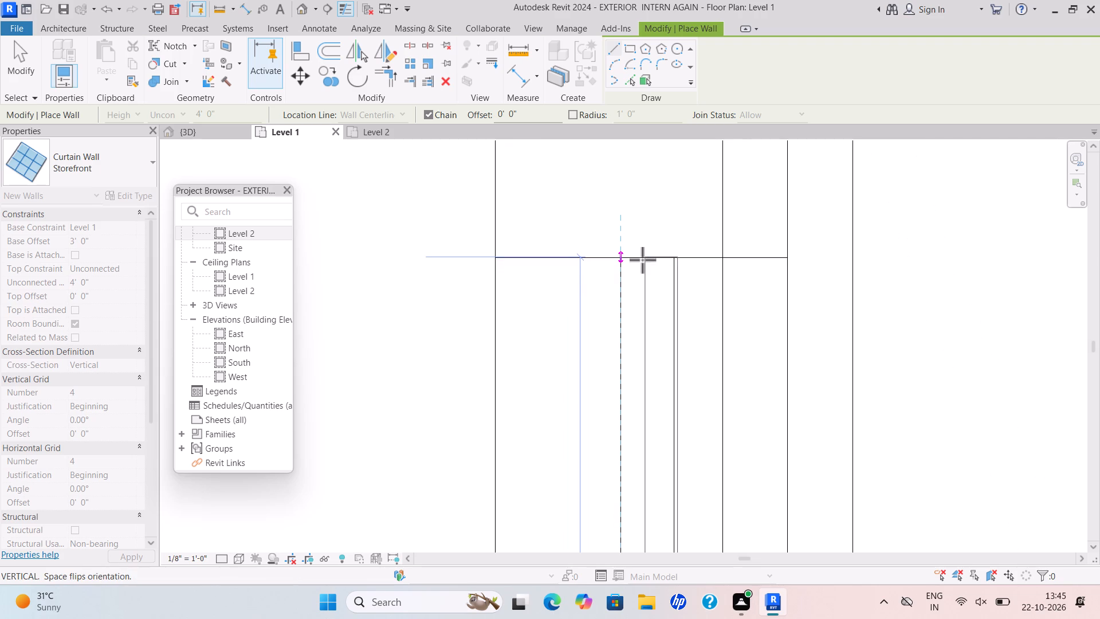
{"action": "left_click", "coordinate": [644, 255]}
{"action": "key", "text": "Escape"}
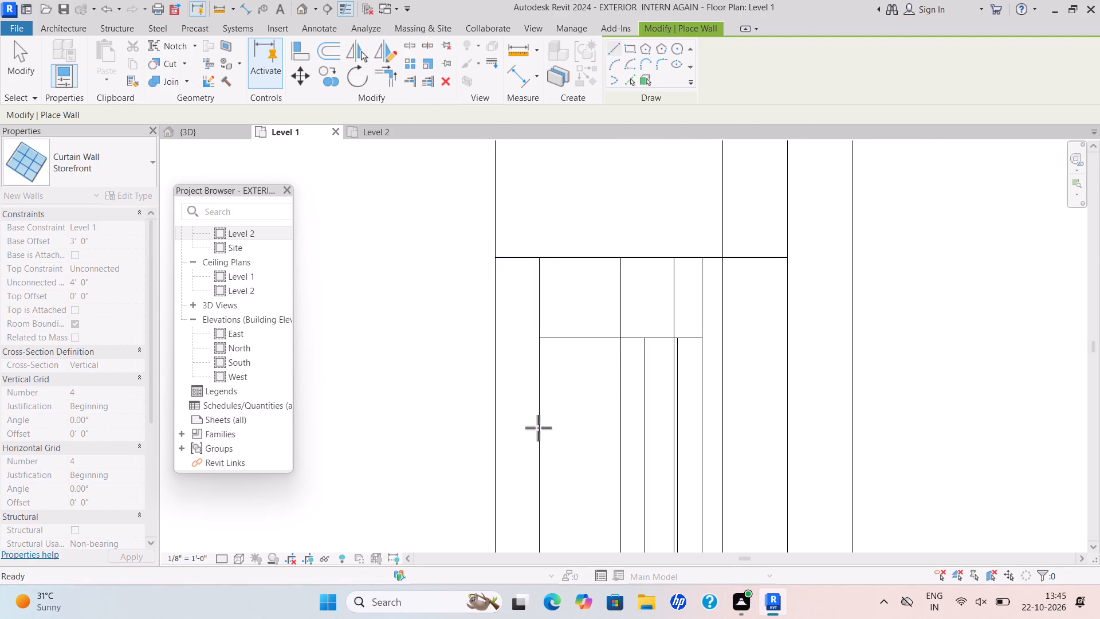
Draw a Storefront curtain wall, orientation flipped, along the W opening beside the first floor plan's 9'-7 1/2" WIDE VERANDHA.
{"action": "scroll", "coordinate": [547, 411], "scroll_direction": "down", "scroll_amount": 16}
{"action": "scroll", "coordinate": [553, 403], "scroll_direction": "down", "scroll_amount": 8}
{"action": "scroll", "coordinate": [854, 427], "scroll_direction": "down", "scroll_amount": 2}
{"action": "scroll", "coordinate": [922, 441], "scroll_direction": "up", "scroll_amount": 7}
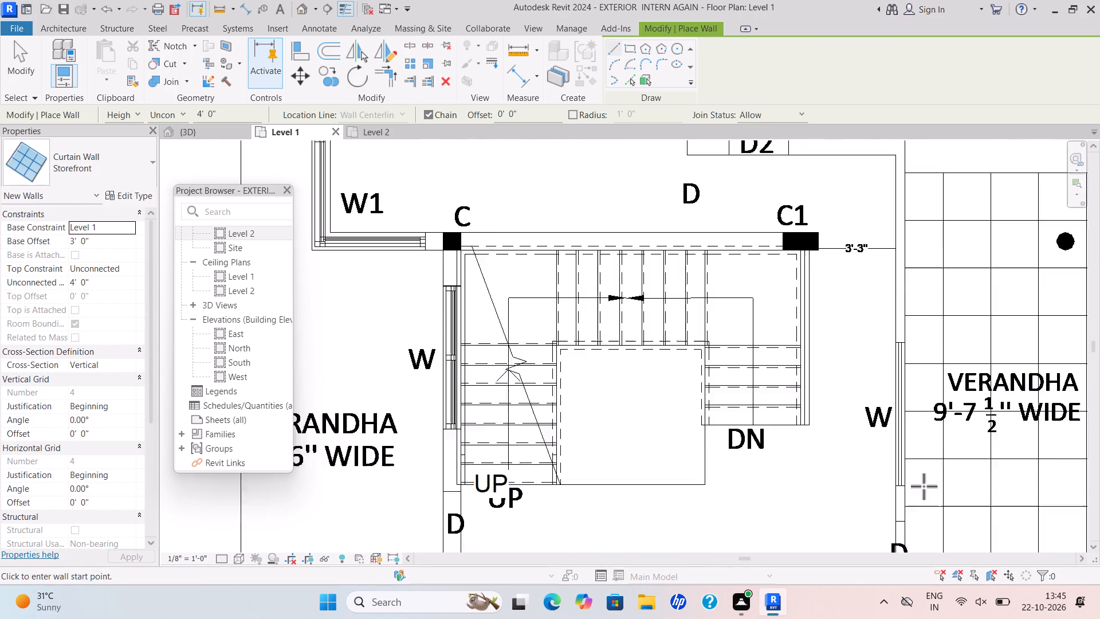
{"action": "scroll", "coordinate": [924, 486], "scroll_direction": "up", "scroll_amount": 18}
{"action": "left_click_drag", "start_coordinate": [833, 491], "coordinate": [835, 490]}
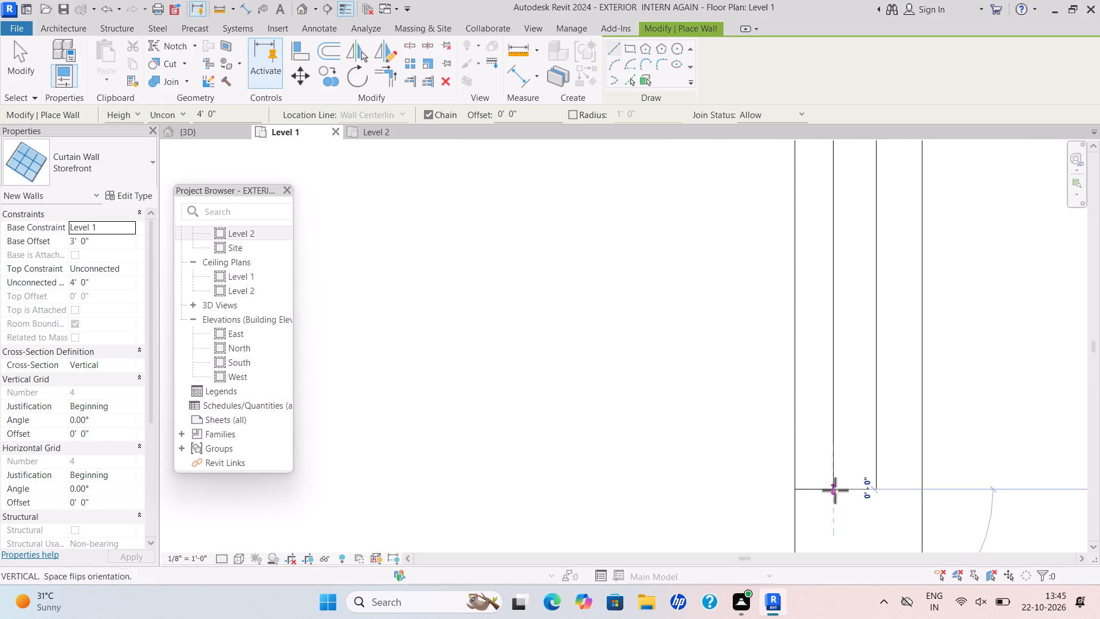
{"action": "left_click_drag", "start_coordinate": [835, 490], "coordinate": [834, 477]}
{"action": "key", "text": "space"}
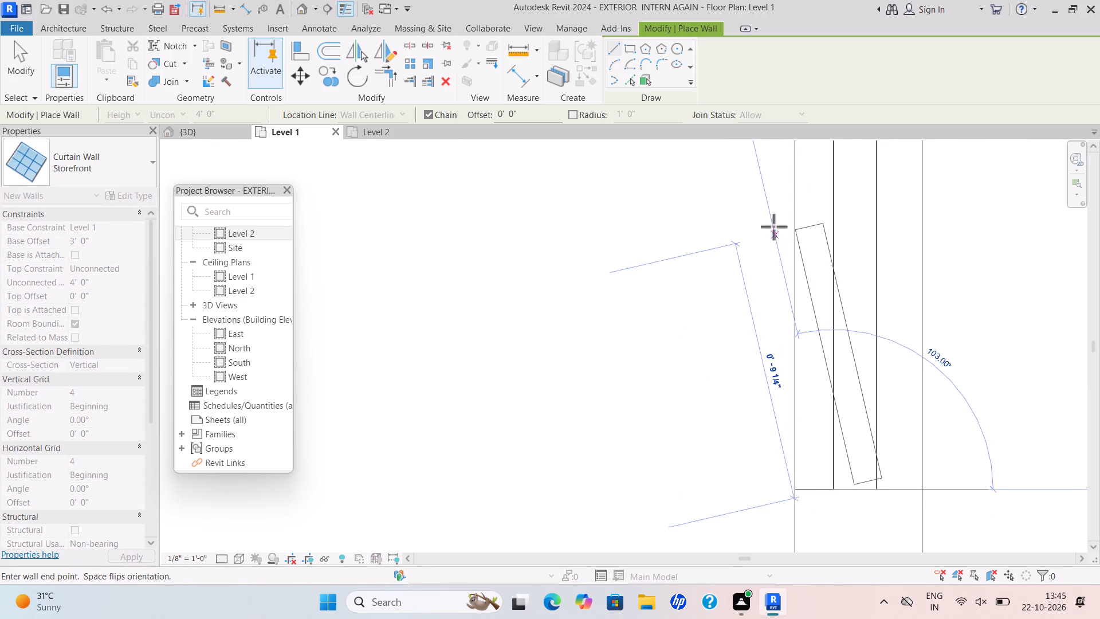
{"action": "scroll", "coordinate": [823, 233], "scroll_direction": "down", "scroll_amount": 7}
{"action": "middle_click_drag", "start_coordinate": [827, 238], "coordinate": [878, 455]}
{"action": "scroll", "coordinate": [887, 213], "scroll_direction": "down", "scroll_amount": 3}
{"action": "middle_click_drag", "start_coordinate": [886, 225], "coordinate": [901, 375]}
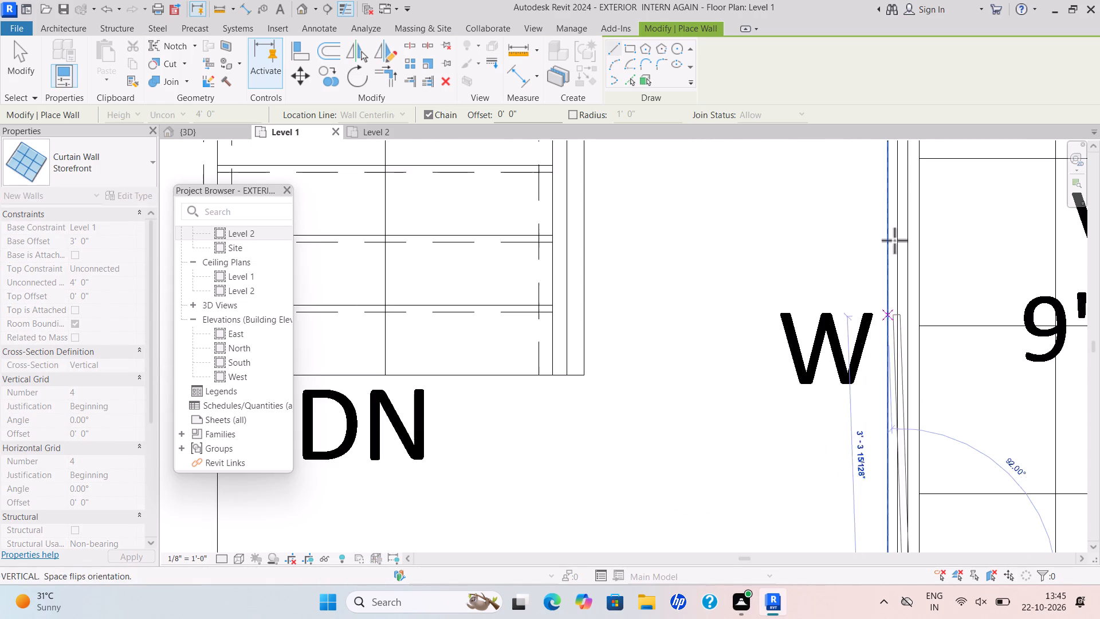
{"action": "middle_click_drag", "start_coordinate": [912, 254], "coordinate": [926, 434]}
{"action": "scroll", "coordinate": [928, 408], "scroll_direction": "down", "scroll_amount": 2}
{"action": "scroll", "coordinate": [906, 327], "scroll_direction": "up", "scroll_amount": 12}
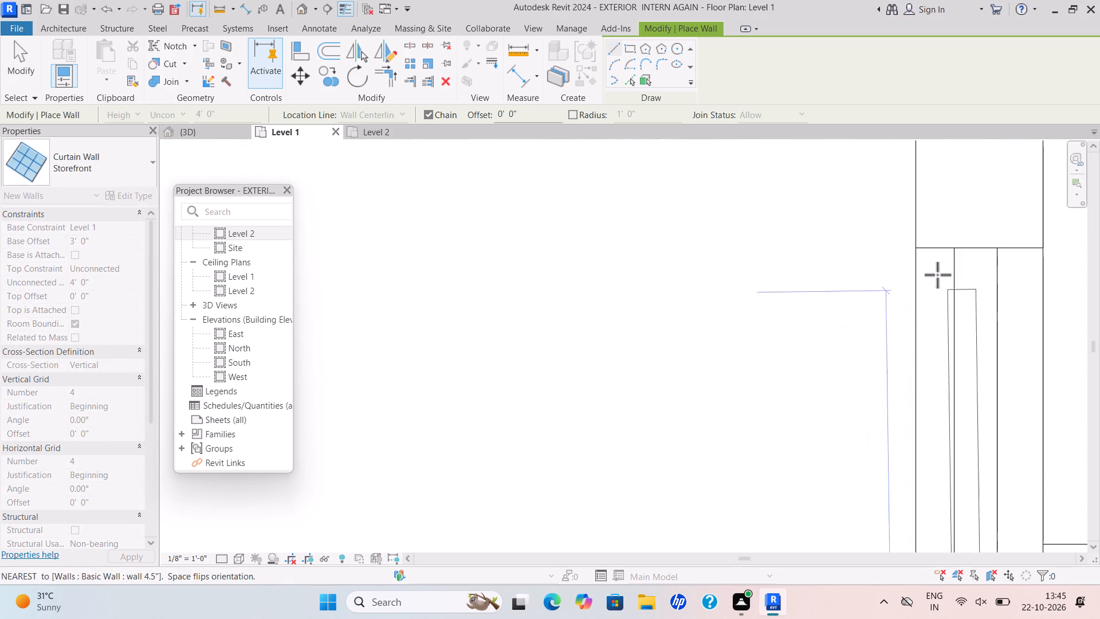
{"action": "scroll", "coordinate": [958, 242], "scroll_direction": "up", "scroll_amount": 4}
{"action": "left_click", "coordinate": [948, 249]}
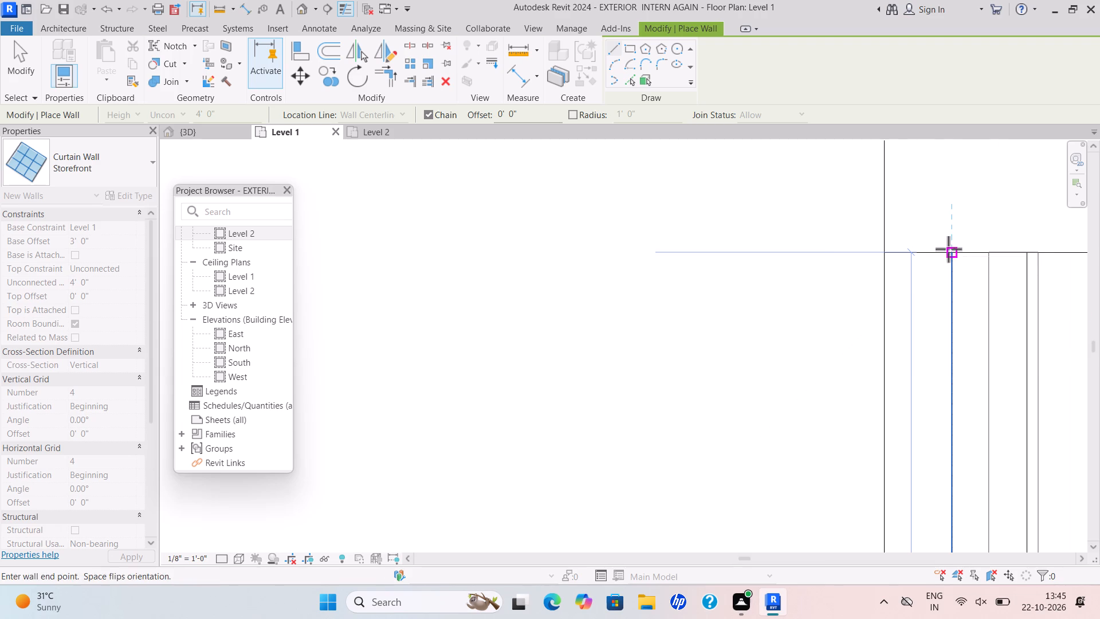
{"action": "key", "text": "Escape"}
Draw a 2'-0" Storefront curtain wall across the W2 opening of the first floor plan's 12'-0"X15'-0" BED ROOM.
{"action": "scroll", "coordinate": [818, 421], "scroll_direction": "down", "scroll_amount": 13}
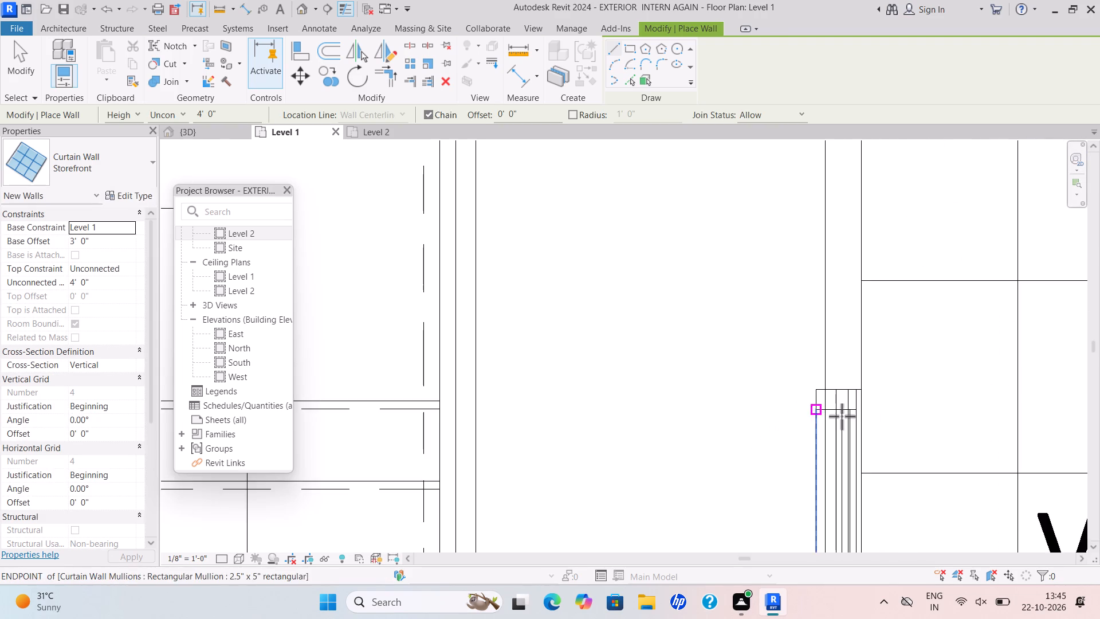
{"action": "scroll", "coordinate": [907, 416], "scroll_direction": "down", "scroll_amount": 6}
{"action": "middle_click_drag", "start_coordinate": [908, 414], "coordinate": [894, 386]}
{"action": "scroll", "coordinate": [908, 414], "scroll_direction": "down", "scroll_amount": 4}
{"action": "scroll", "coordinate": [913, 492], "scroll_direction": "down", "scroll_amount": 5}
{"action": "middle_click_drag", "start_coordinate": [903, 492], "coordinate": [900, 433]}
{"action": "scroll", "coordinate": [866, 431], "scroll_direction": "down", "scroll_amount": 2}
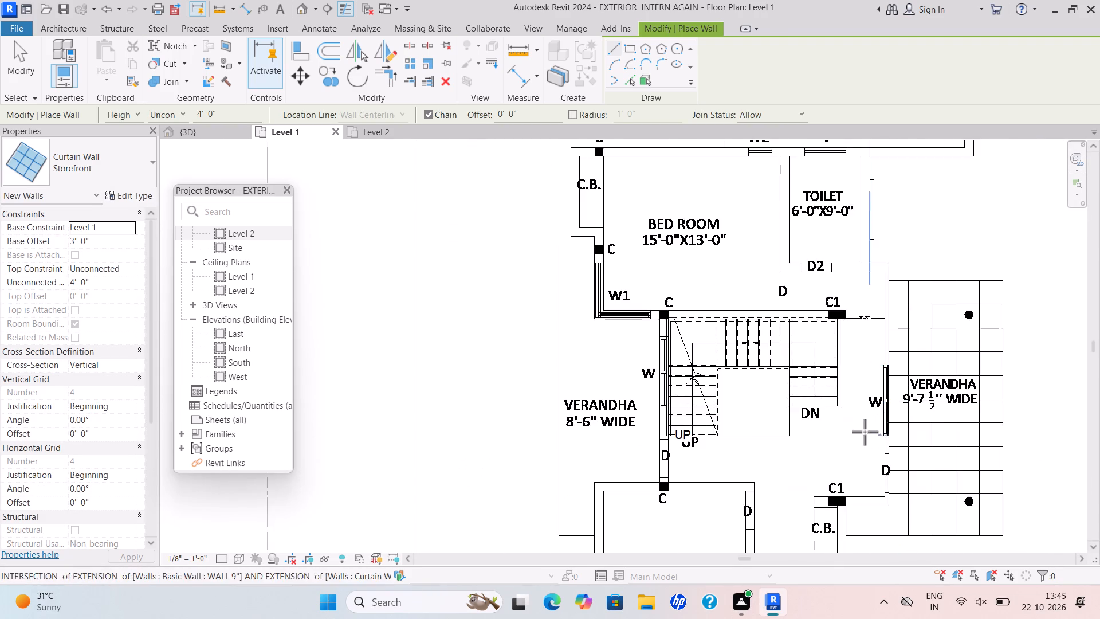
{"action": "scroll", "coordinate": [865, 432], "scroll_direction": "down", "scroll_amount": 2}
{"action": "scroll", "coordinate": [934, 509], "scroll_direction": "down", "scroll_amount": 2}
{"action": "middle_click_drag", "start_coordinate": [927, 504], "coordinate": [846, 370]}
{"action": "scroll", "coordinate": [784, 423], "scroll_direction": "up", "scroll_amount": 6}
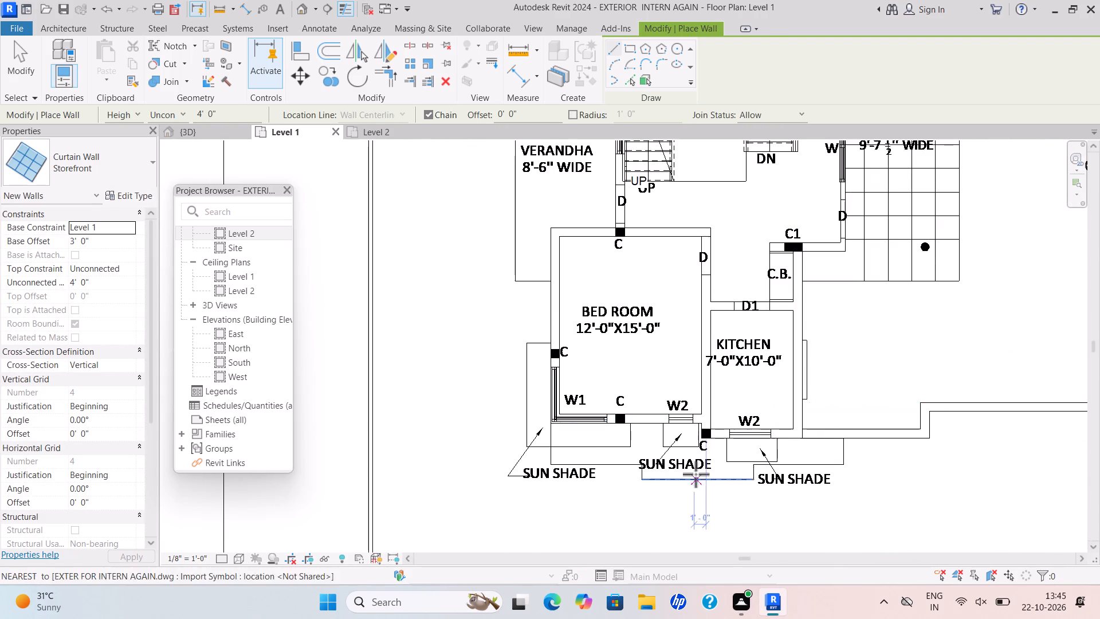
{"action": "scroll", "coordinate": [696, 474], "scroll_direction": "up", "scroll_amount": 5}
{"action": "scroll", "coordinate": [663, 373], "scroll_direction": "up", "scroll_amount": 17}
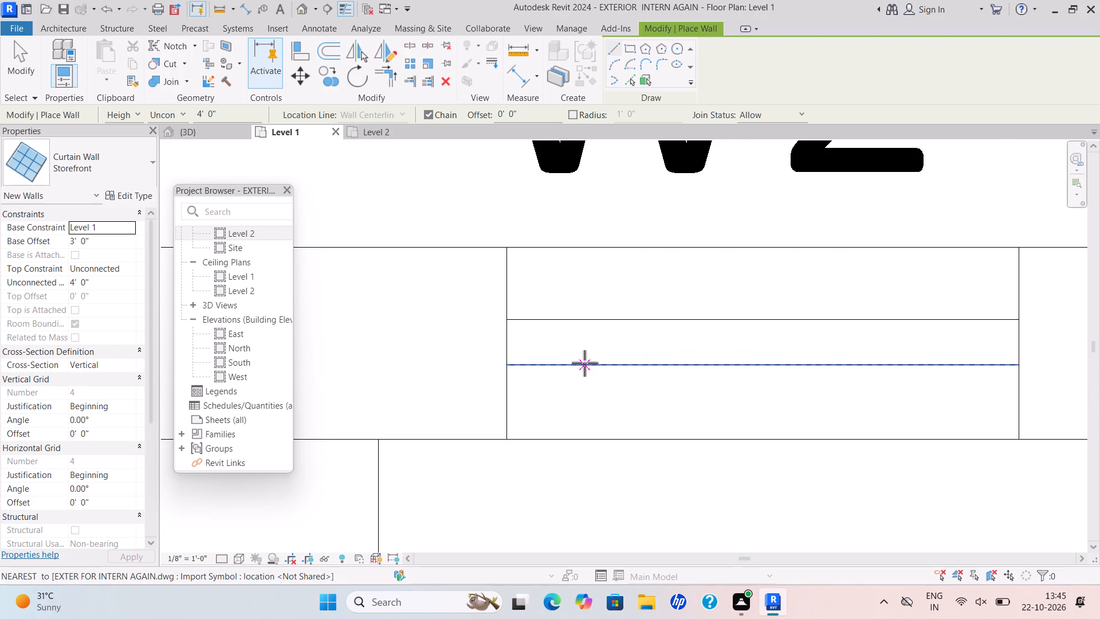
{"action": "left_click", "coordinate": [517, 365]}
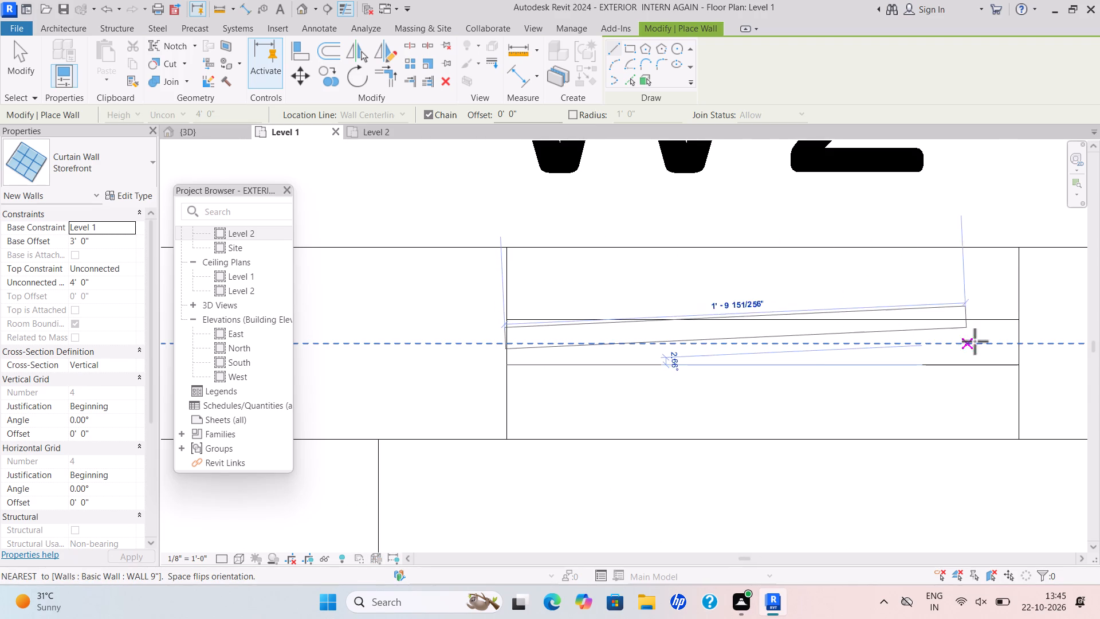
{"action": "left_click", "coordinate": [1018, 366]}
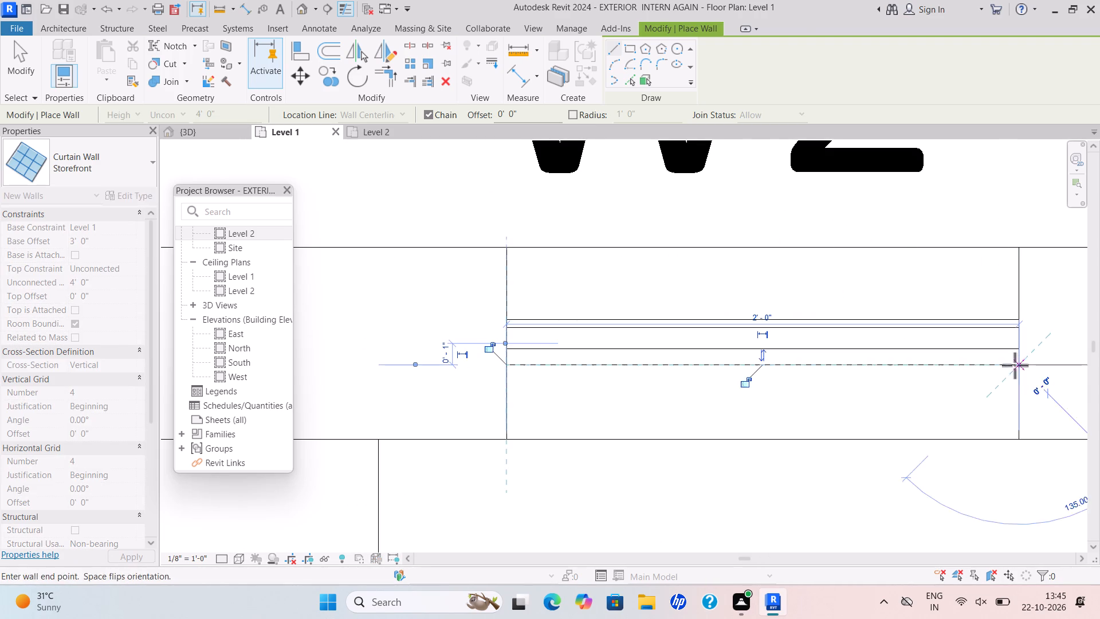
{"action": "key", "text": "Escape"}
Draw a Storefront curtain wall across the full W2 opening of the first floor plan's 7'-0"X10'-0" KITCHEN.
{"action": "scroll", "coordinate": [159, 284], "scroll_direction": "down", "scroll_amount": 6}
{"action": "scroll", "coordinate": [337, 173], "scroll_direction": "down", "scroll_amount": 4}
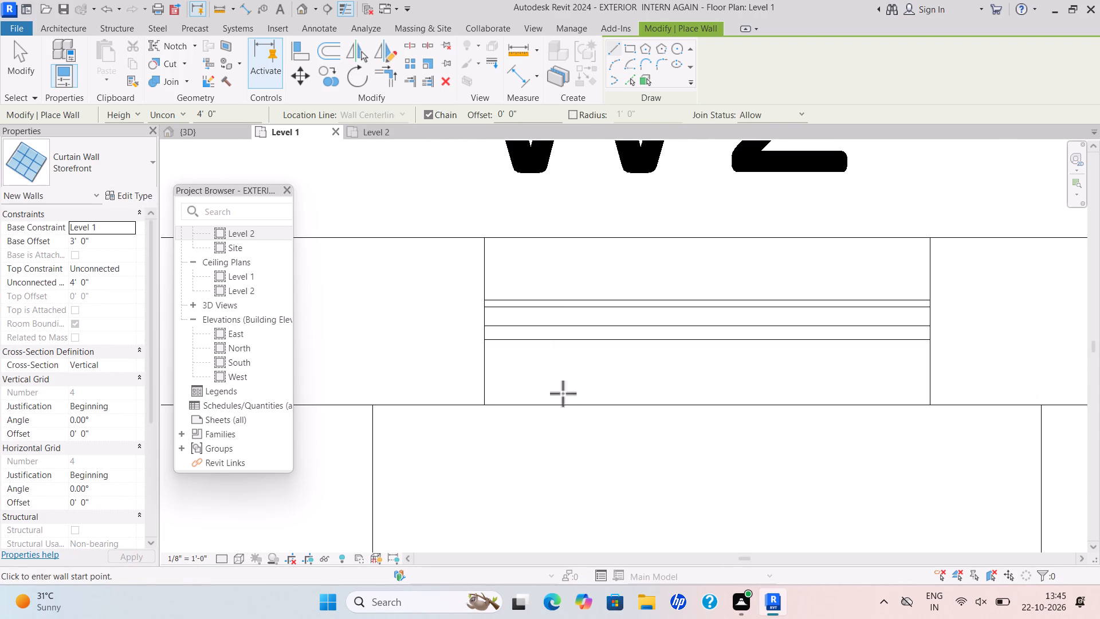
{"action": "scroll", "coordinate": [564, 395], "scroll_direction": "down", "scroll_amount": 5}
{"action": "scroll", "coordinate": [551, 338], "scroll_direction": "down", "scroll_amount": 1}
{"action": "middle_click_drag", "start_coordinate": [544, 335], "coordinate": [421, 306]}
{"action": "scroll", "coordinate": [638, 365], "scroll_direction": "down", "scroll_amount": 6}
{"action": "middle_click_drag", "start_coordinate": [611, 363], "coordinate": [470, 341]}
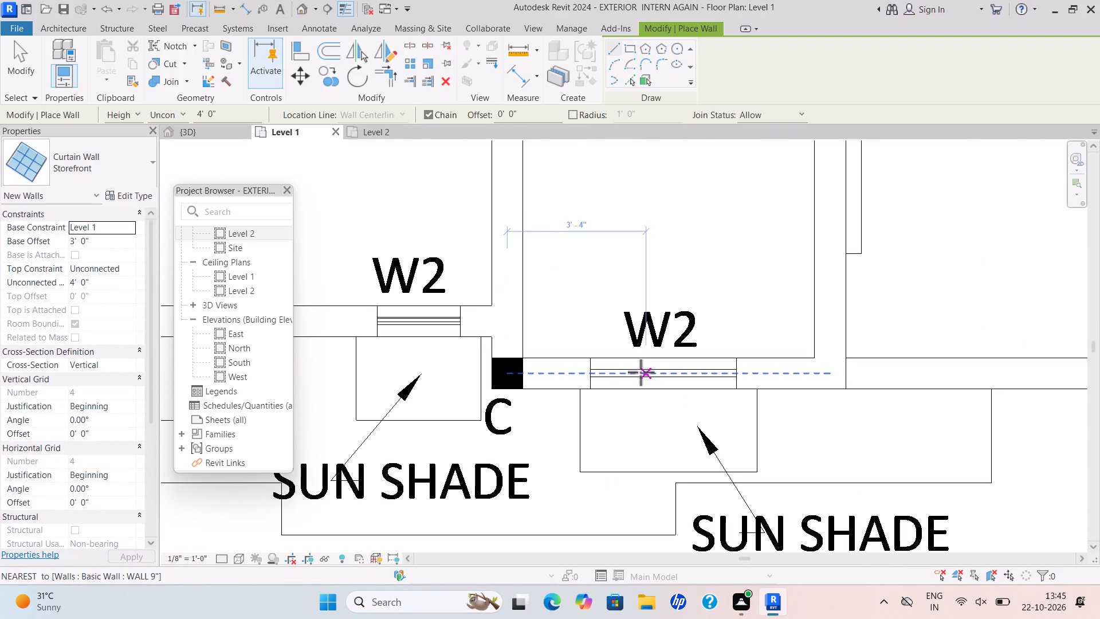
{"action": "scroll", "coordinate": [639, 371], "scroll_direction": "up", "scroll_amount": 9}
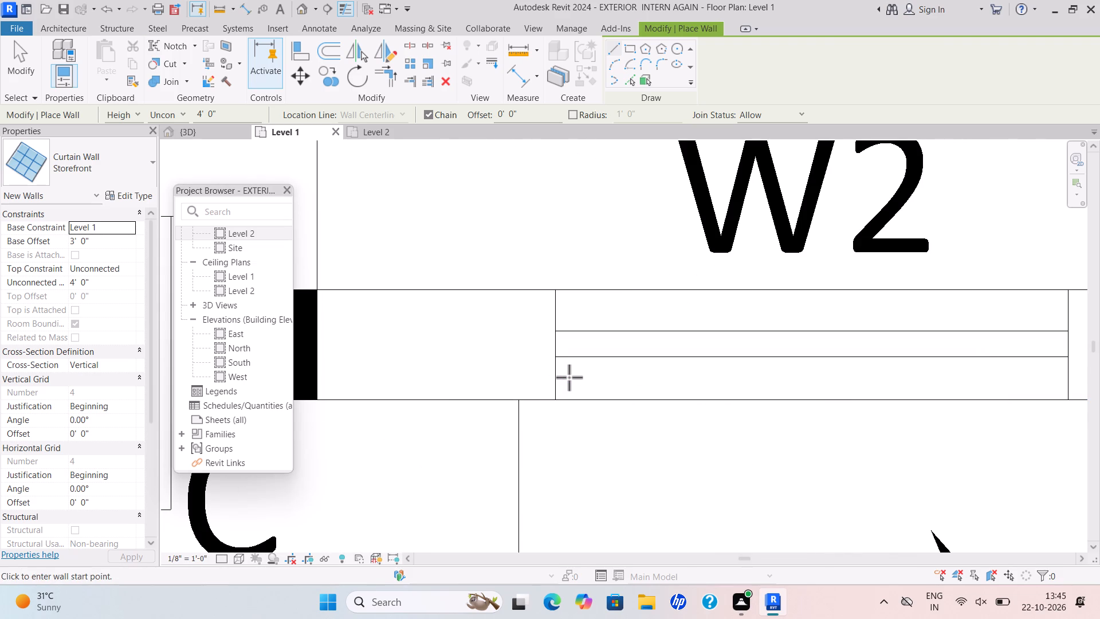
{"action": "scroll", "coordinate": [572, 346], "scroll_direction": "up", "scroll_amount": 8}
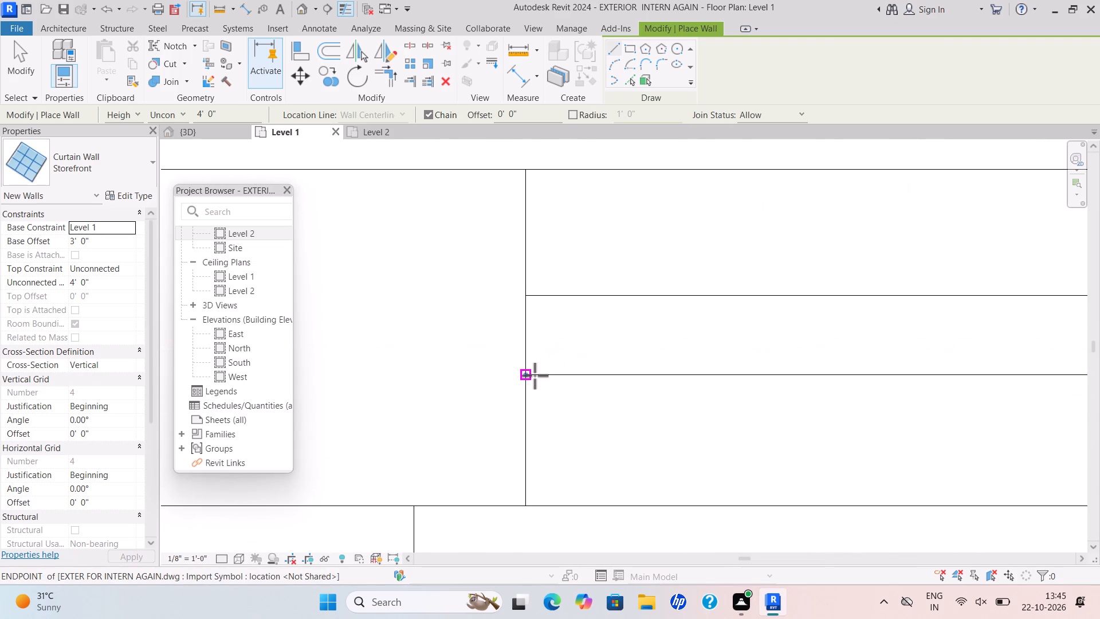
{"action": "left_click", "coordinate": [527, 375]}
{"action": "scroll", "coordinate": [905, 289], "scroll_direction": "down", "scroll_amount": 5}
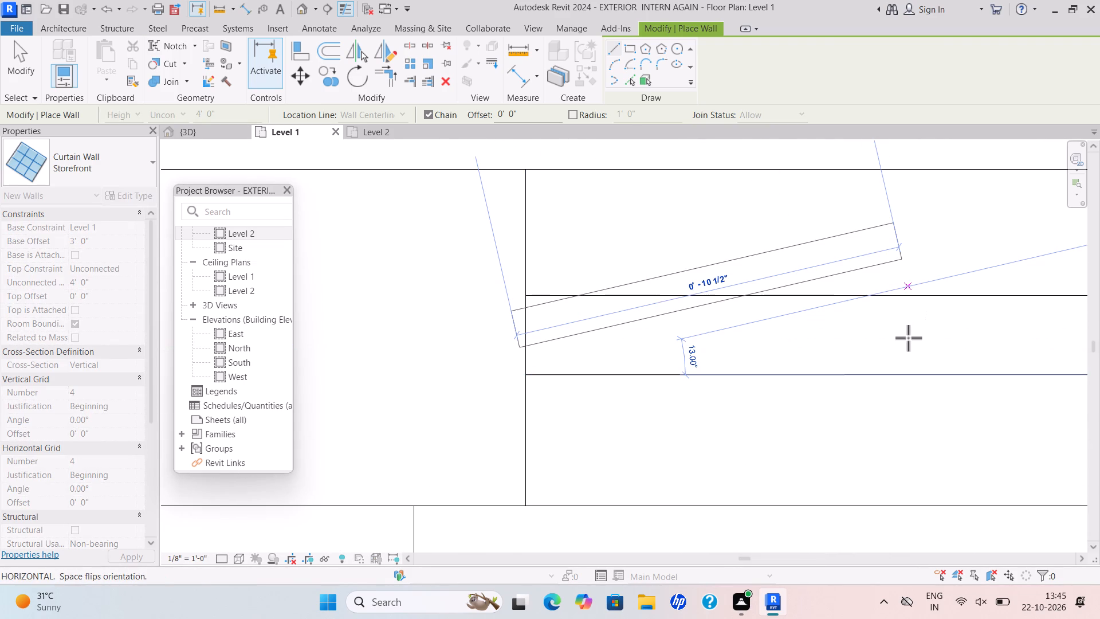
{"action": "scroll", "coordinate": [927, 351], "scroll_direction": "down", "scroll_amount": 5}
{"action": "middle_click_drag", "start_coordinate": [851, 351], "coordinate": [631, 330]}
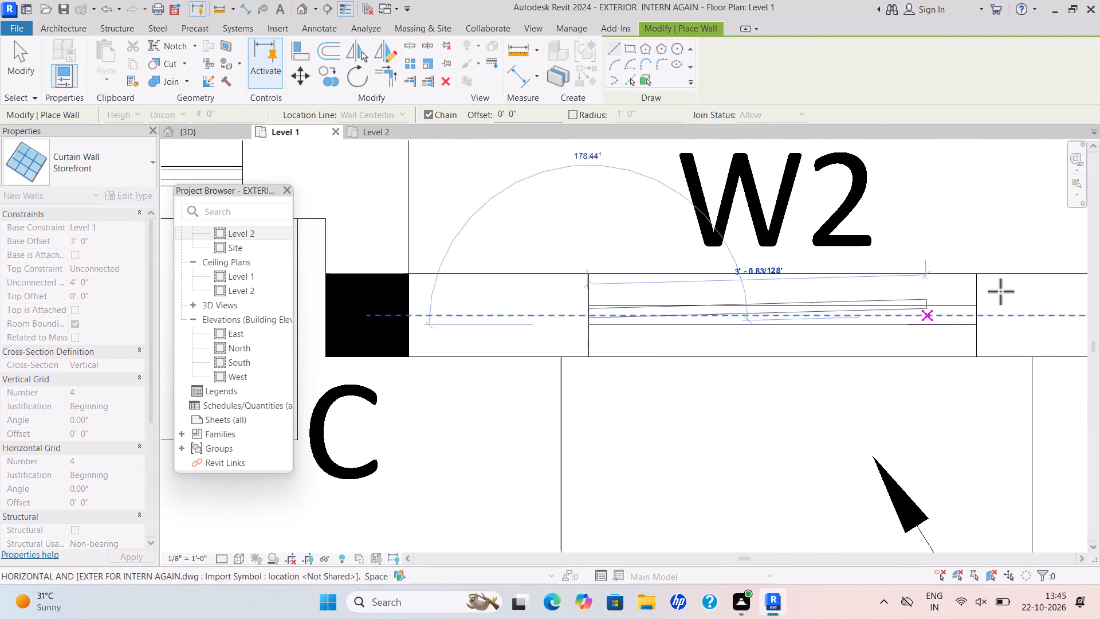
{"action": "scroll", "coordinate": [959, 334], "scroll_direction": "up", "scroll_amount": 10}
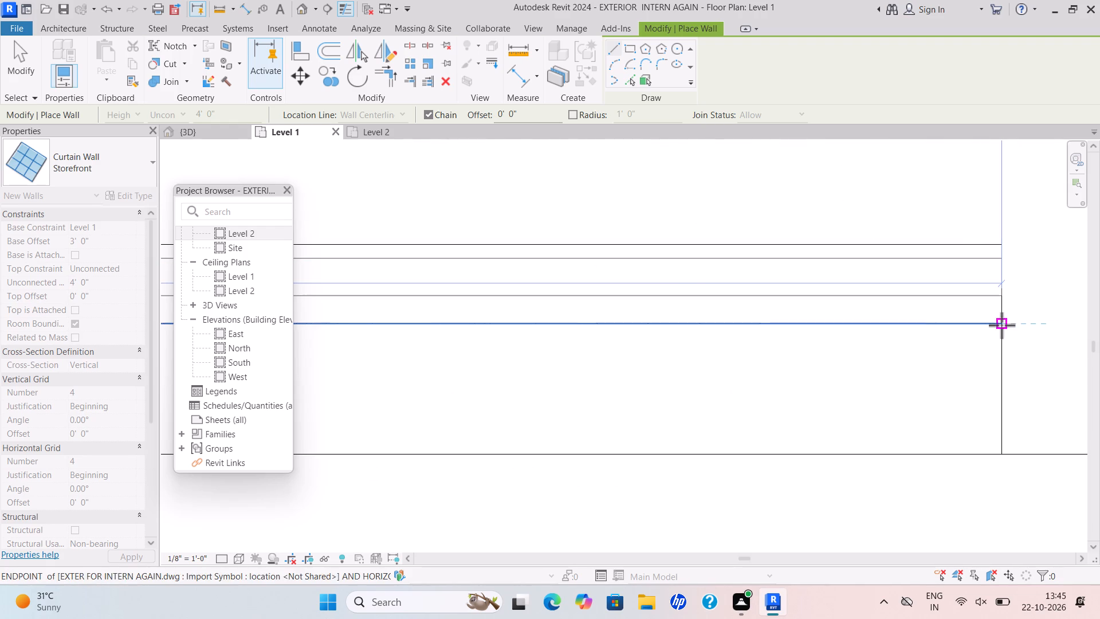
{"action": "left_click", "coordinate": [1001, 325]}
{"action": "key", "text": "Escape"}
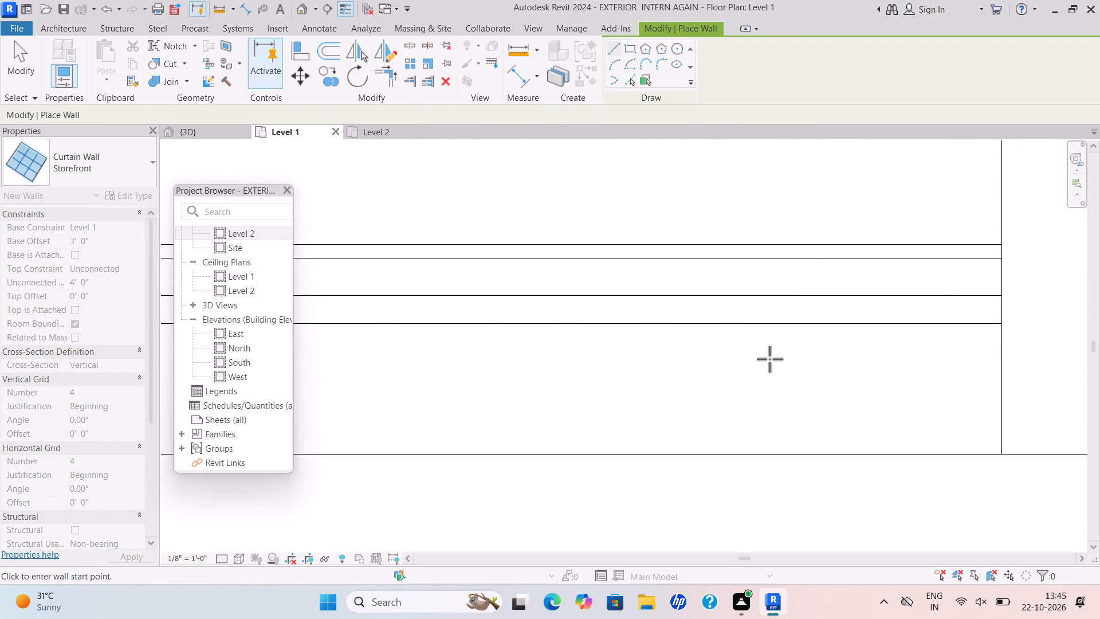
Examine the first floor plan for window openings that still need curtain walls.
{"action": "scroll", "coordinate": [772, 355], "scroll_direction": "down", "scroll_amount": 20}
{"action": "scroll", "coordinate": [772, 355], "scroll_direction": "down", "scroll_amount": 7}
{"action": "middle_click_drag", "start_coordinate": [797, 292], "coordinate": [628, 340]}
{"action": "scroll", "coordinate": [740, 313], "scroll_direction": "down", "scroll_amount": 2}
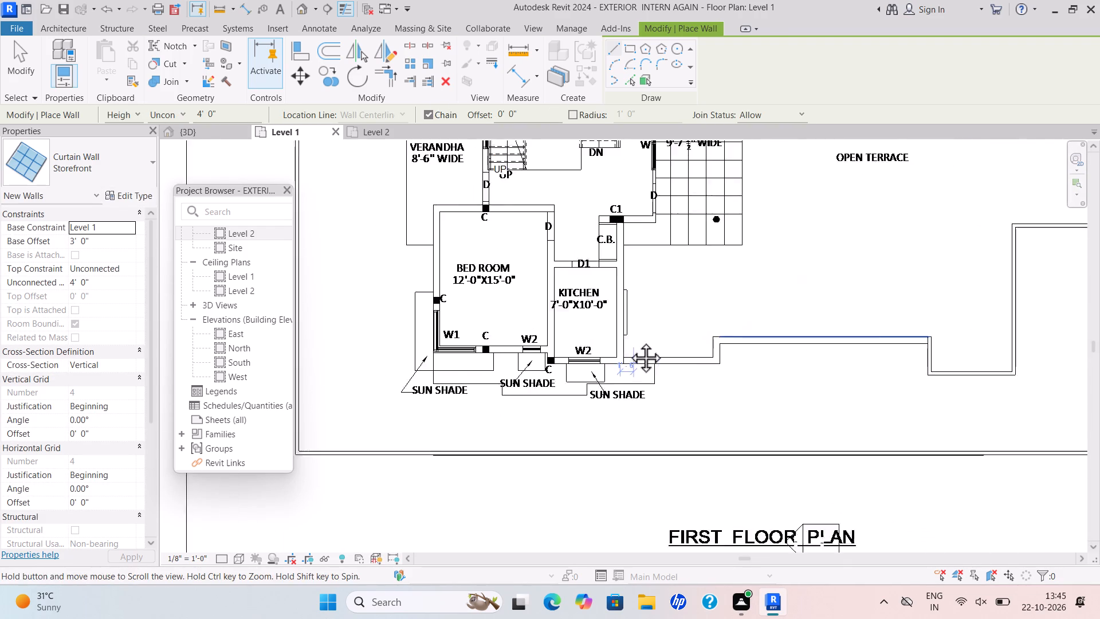
{"action": "middle_click_drag", "start_coordinate": [628, 340], "coordinate": [627, 340]}
{"action": "middle_click_drag", "start_coordinate": [626, 292], "coordinate": [604, 352]}
{"action": "scroll", "coordinate": [620, 318], "scroll_direction": "down", "scroll_amount": 1}
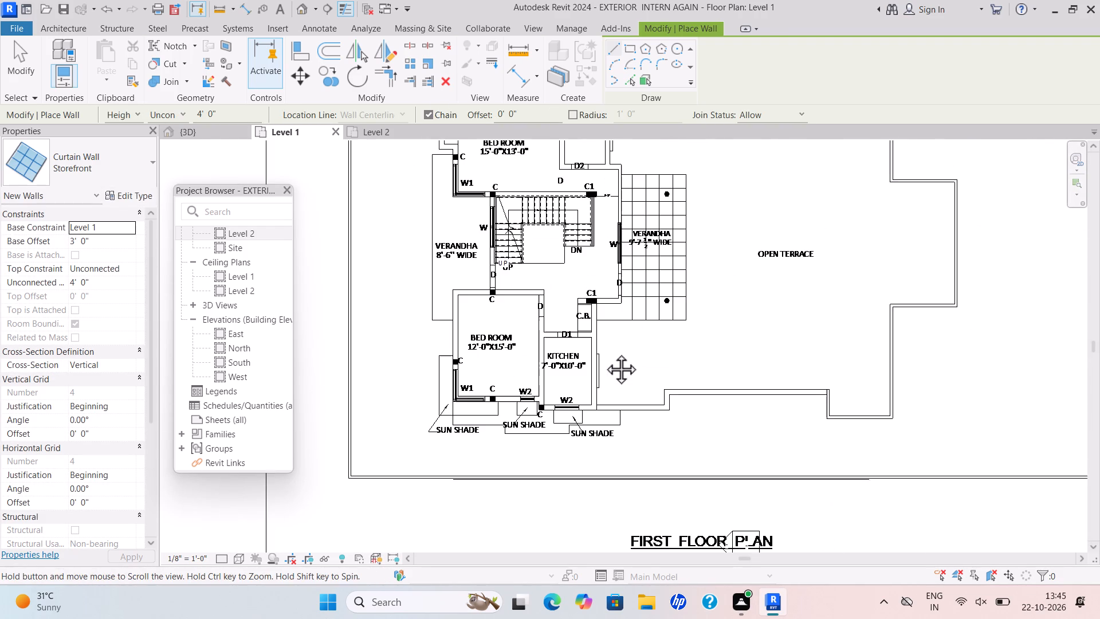
{"action": "middle_click_drag", "start_coordinate": [604, 352], "coordinate": [602, 353]}
{"action": "scroll", "coordinate": [600, 285], "scroll_direction": "down", "scroll_amount": 1}
{"action": "middle_click_drag", "start_coordinate": [583, 366], "coordinate": [576, 433]}
{"action": "scroll", "coordinate": [572, 433], "scroll_direction": "down", "scroll_amount": 1}
{"action": "scroll", "coordinate": [492, 294], "scroll_direction": "up", "scroll_amount": 5}
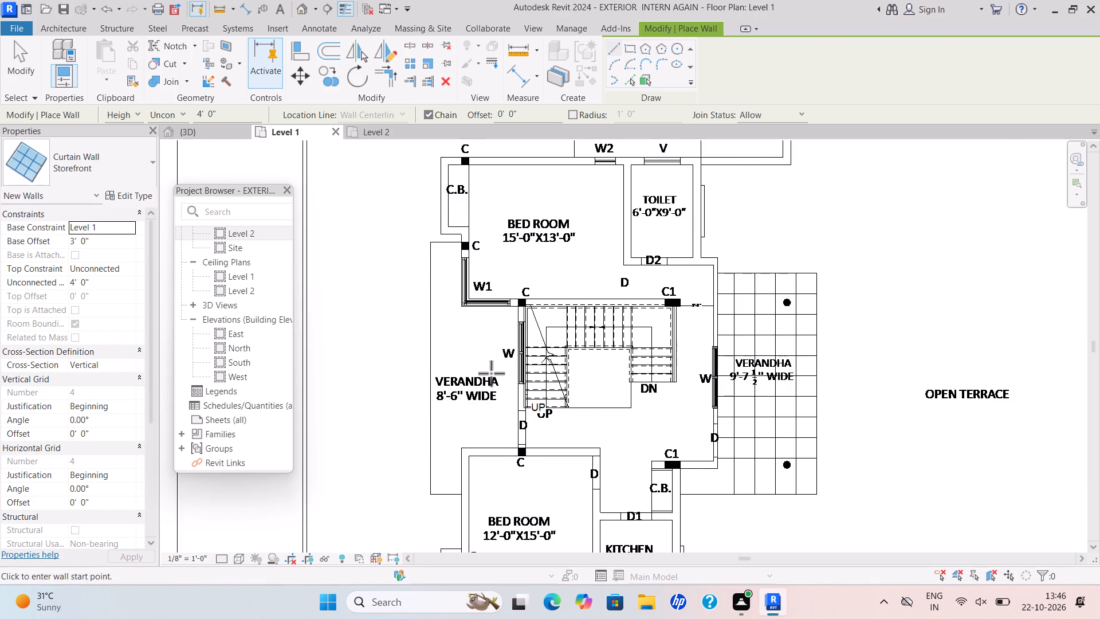
Draw a 6'-0" Storefront curtain wall across the W opening in the lower wall of the MUMMTY PLAN.
{"action": "scroll", "coordinate": [480, 401], "scroll_direction": "down", "scroll_amount": 17}
{"action": "middle_click_drag", "start_coordinate": [490, 417], "coordinate": [659, 220]}
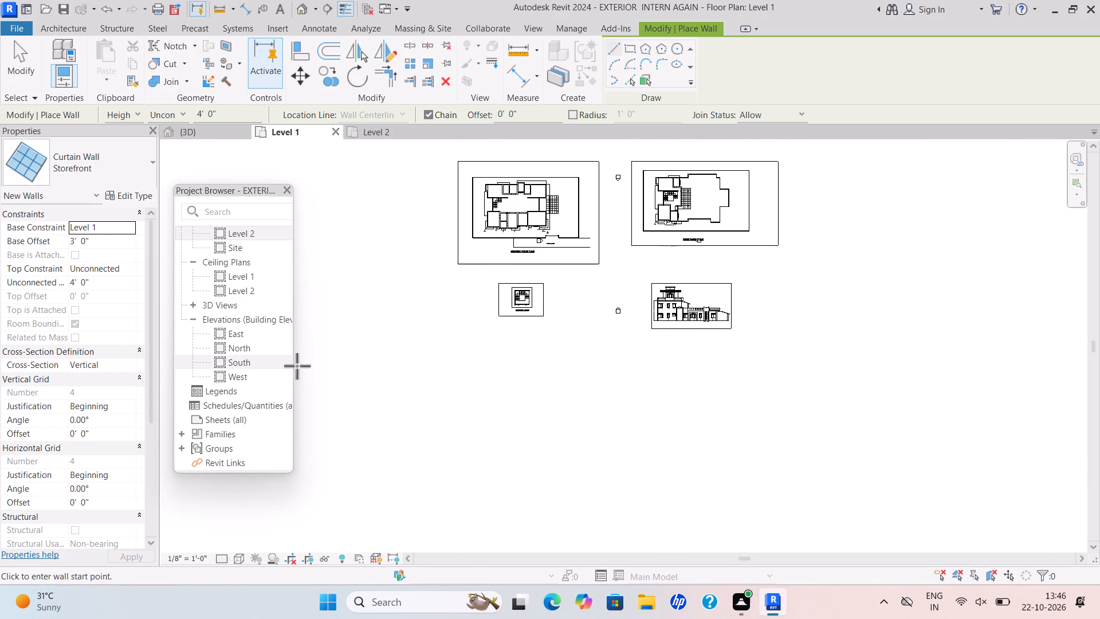
{"action": "scroll", "coordinate": [480, 284], "scroll_direction": "up", "scroll_amount": 17}
{"action": "scroll", "coordinate": [609, 296], "scroll_direction": "up", "scroll_amount": 7}
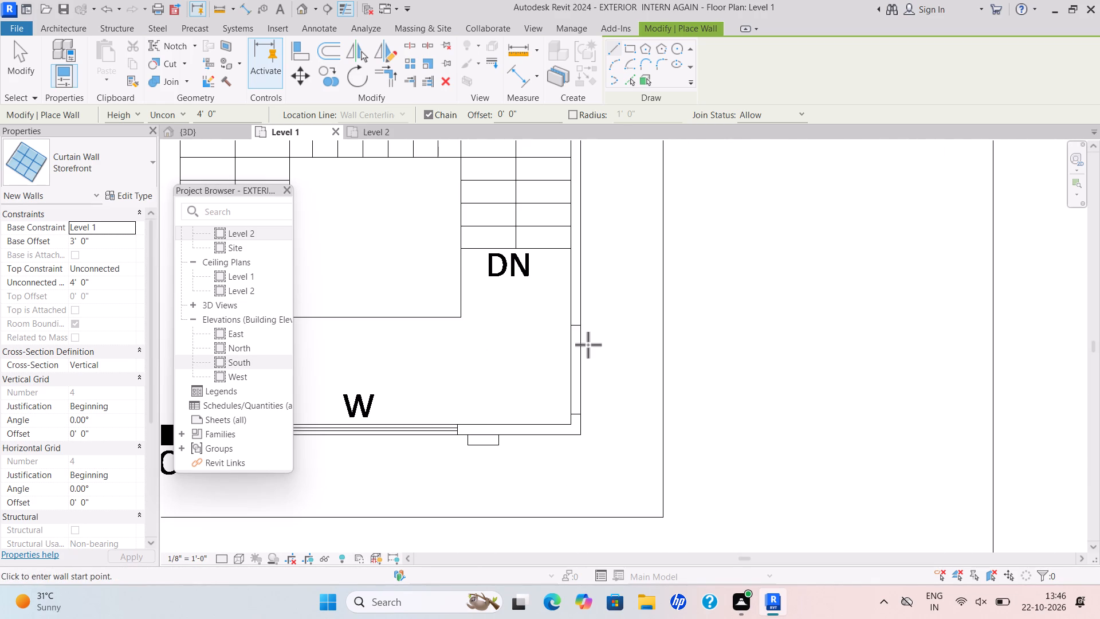
{"action": "scroll", "coordinate": [623, 354], "scroll_direction": "down", "scroll_amount": 2}
{"action": "middle_click_drag", "start_coordinate": [635, 356], "coordinate": [651, 371]}
{"action": "scroll", "coordinate": [636, 357], "scroll_direction": "down", "scroll_amount": 3}
{"action": "scroll", "coordinate": [467, 415], "scroll_direction": "up", "scroll_amount": 3}
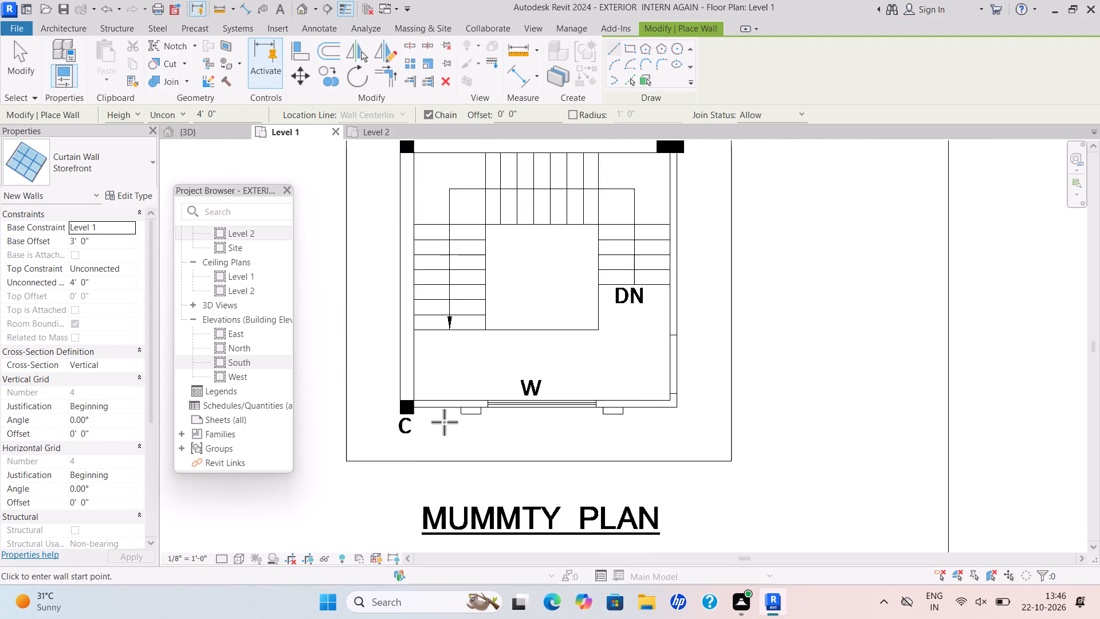
{"action": "scroll", "coordinate": [444, 422], "scroll_direction": "up", "scroll_amount": 2}
{"action": "scroll", "coordinate": [540, 398], "scroll_direction": "up", "scroll_amount": 13}
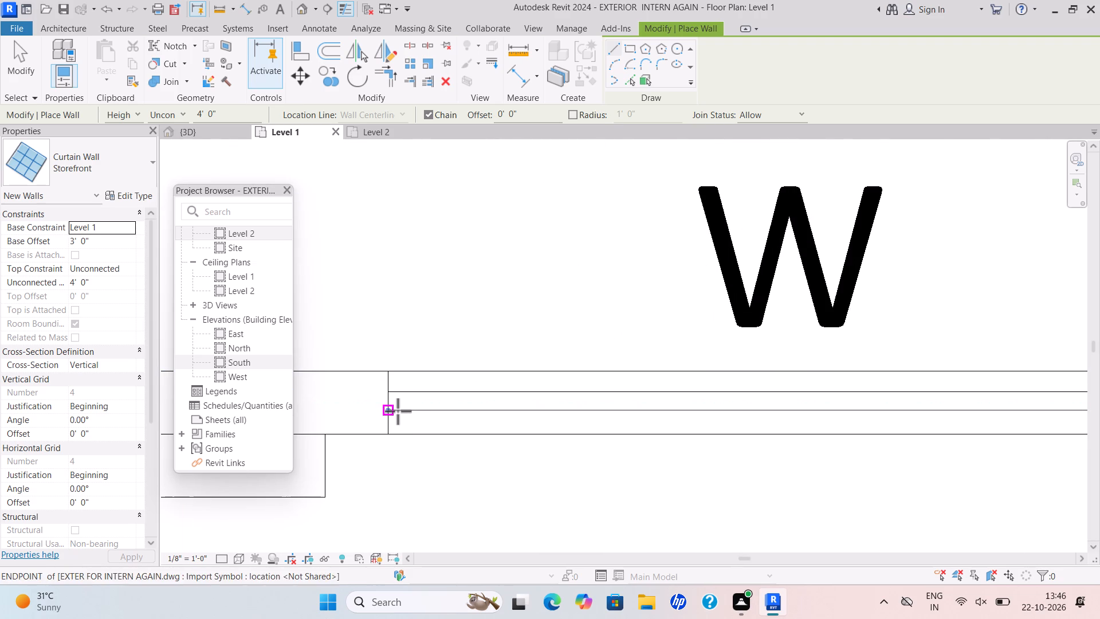
{"action": "left_click_drag", "start_coordinate": [398, 411], "coordinate": [403, 411]}
{"action": "scroll", "coordinate": [964, 394], "scroll_direction": "down", "scroll_amount": 3}
{"action": "middle_click_drag", "start_coordinate": [924, 399], "coordinate": [815, 408]}
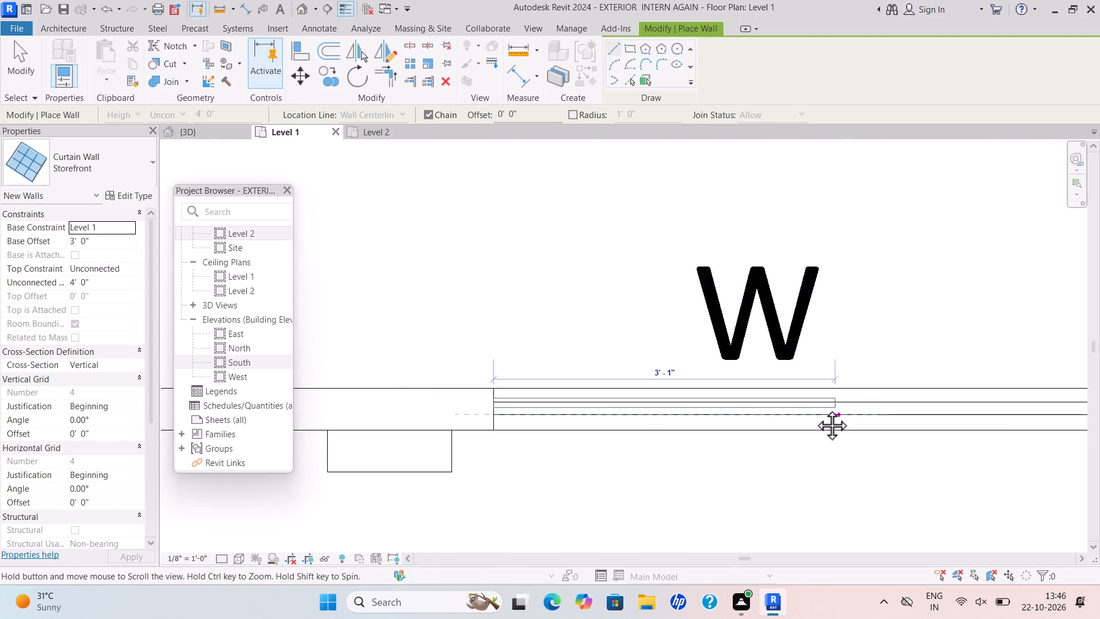
{"action": "middle_click_drag", "start_coordinate": [815, 408], "coordinate": [701, 408]}
{"action": "left_click", "coordinate": [1017, 417]}
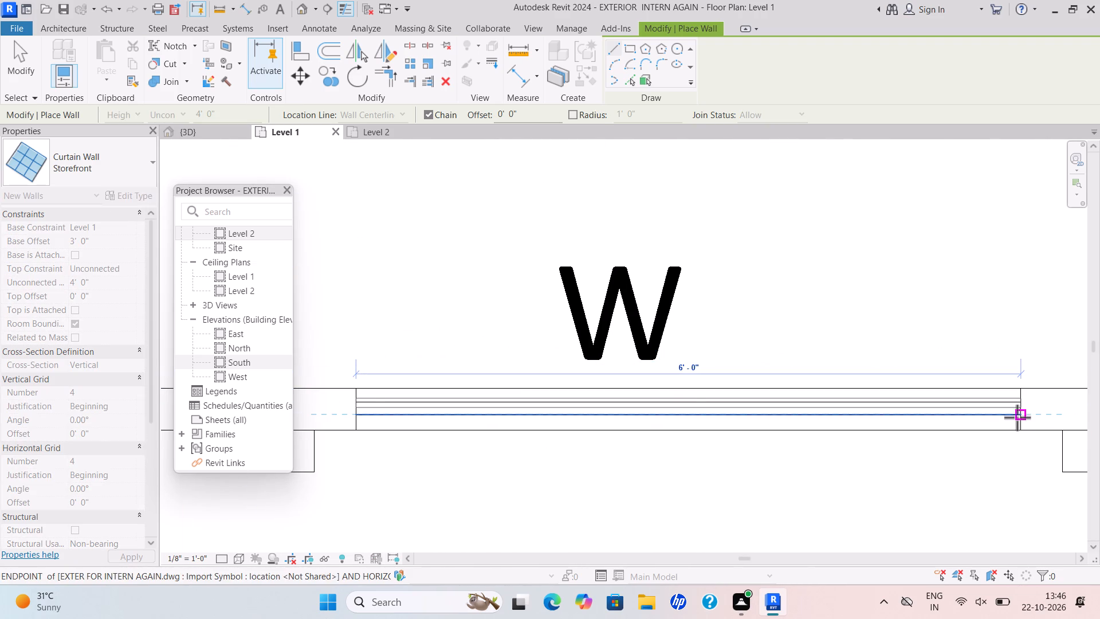
{"action": "key", "text": "Escape"}
Leave the wall command and inspect the curtain walls of the first floor, ground floor and mummty models in the 3D view.
{"action": "scroll", "coordinate": [787, 459], "scroll_direction": "down", "scroll_amount": 10}
{"action": "middle_click_drag", "start_coordinate": [767, 441], "coordinate": [602, 479]}
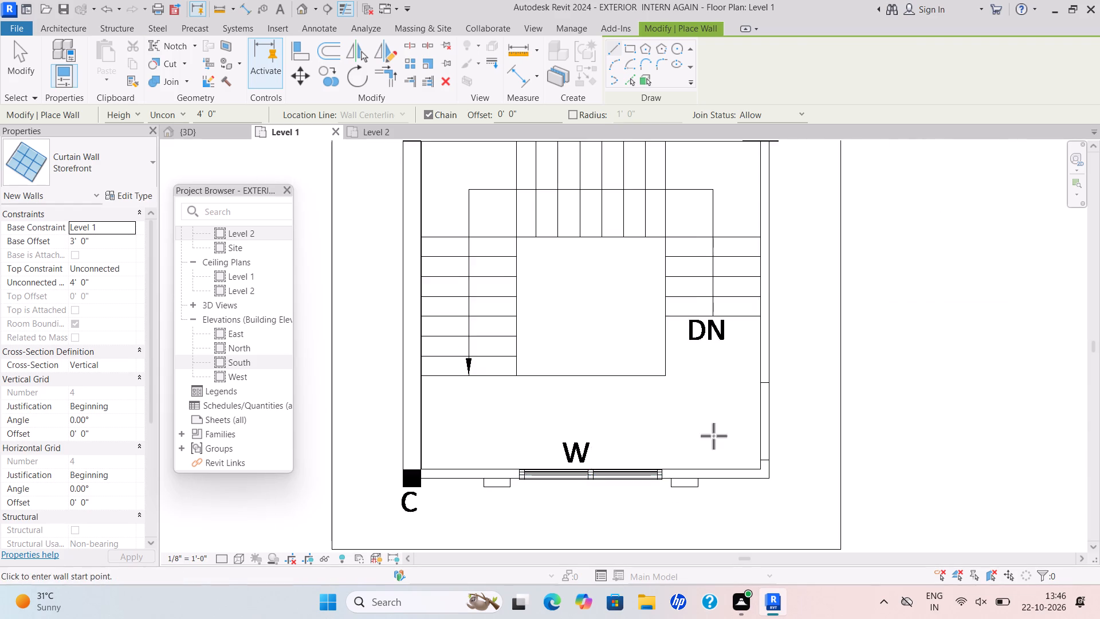
{"action": "scroll", "coordinate": [713, 436], "scroll_direction": "down", "scroll_amount": 4}
{"action": "middle_click_drag", "start_coordinate": [800, 406], "coordinate": [757, 429]}
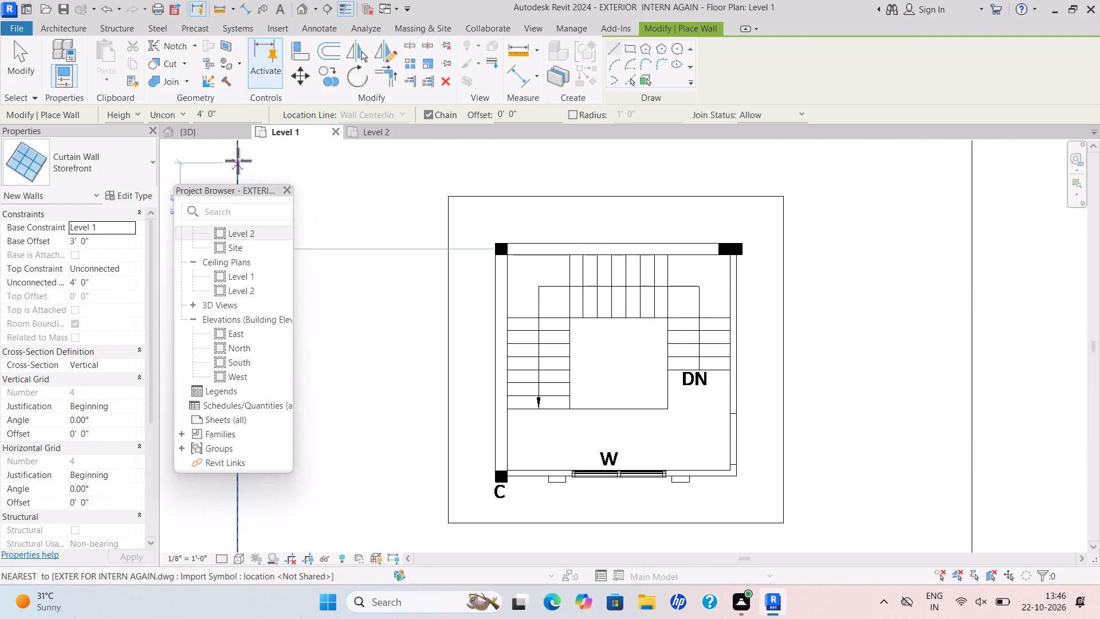
{"action": "left_click", "coordinate": [214, 127]}
{"action": "scroll", "coordinate": [752, 260], "scroll_direction": "down", "scroll_amount": 1}
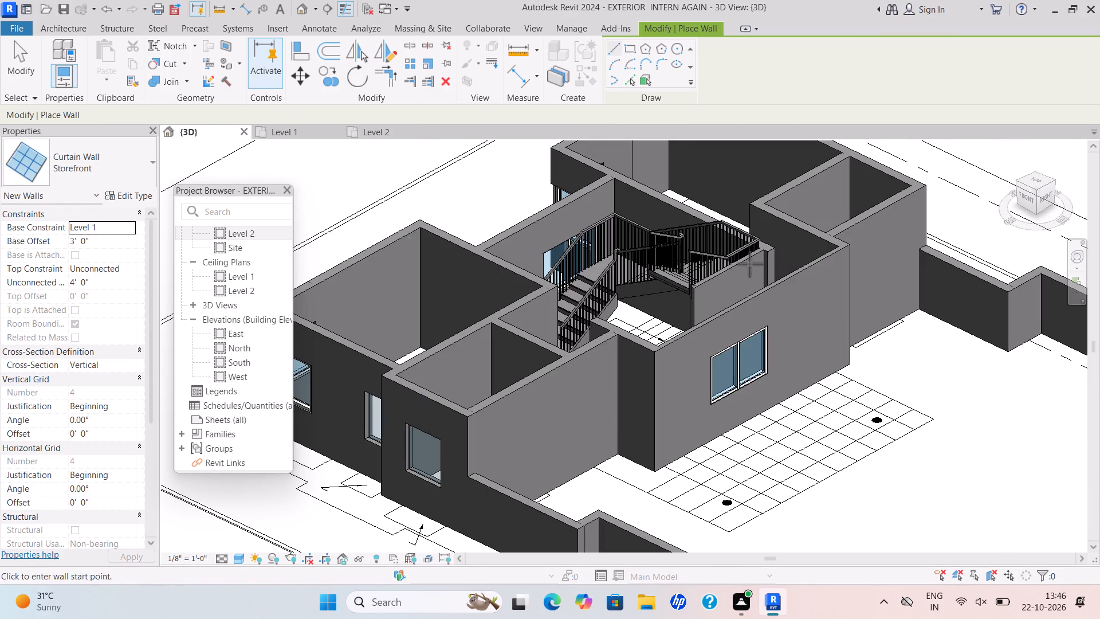
{"action": "scroll", "coordinate": [749, 264], "scroll_direction": "down", "scroll_amount": 3}
{"action": "scroll", "coordinate": [720, 367], "scroll_direction": "up", "scroll_amount": 5}
{"action": "key", "text": "Escape"}
{"action": "scroll", "coordinate": [429, 346], "scroll_direction": "up", "scroll_amount": 2}
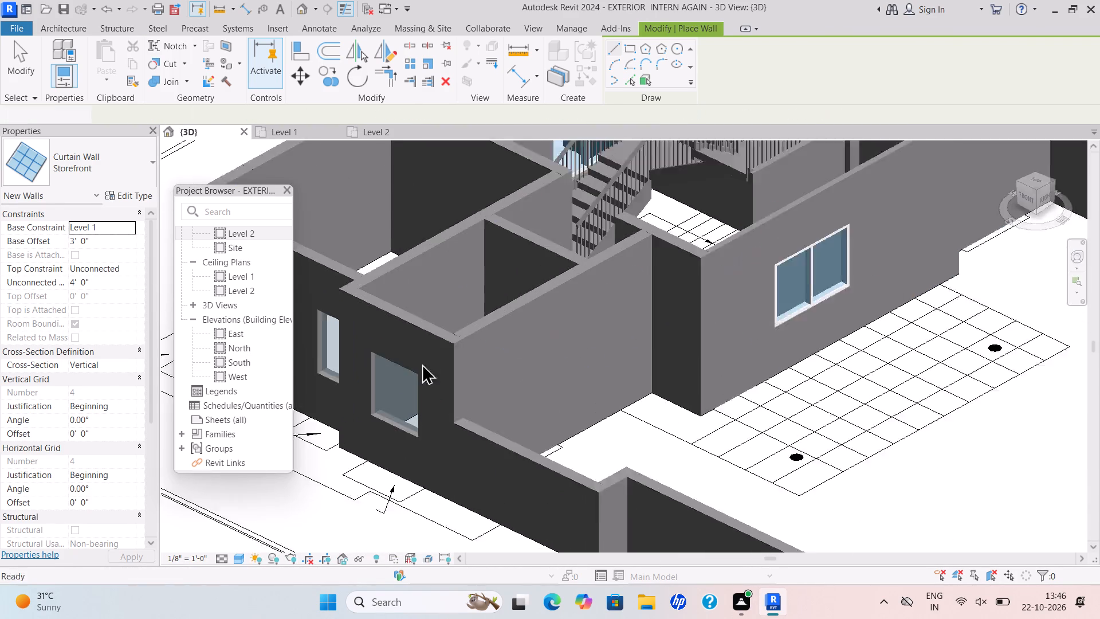
{"action": "scroll", "coordinate": [422, 363], "scroll_direction": "up", "scroll_amount": 8}
{"action": "key", "text": "Escape"}
{"action": "scroll", "coordinate": [671, 411], "scroll_direction": "down", "scroll_amount": 14}
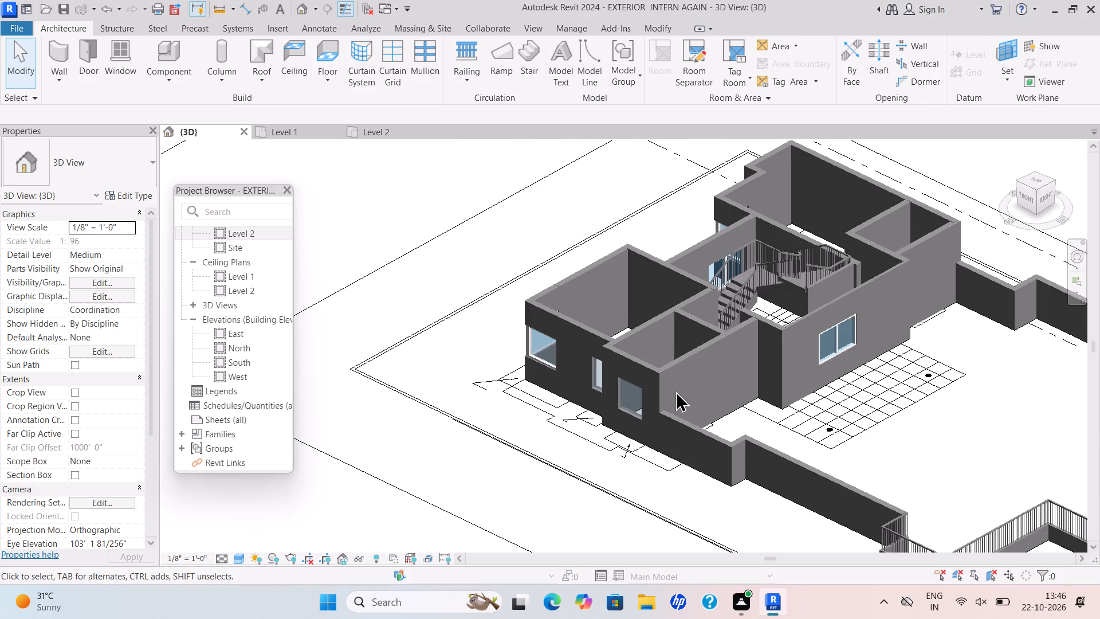
{"action": "scroll", "coordinate": [685, 407], "scroll_direction": "down", "scroll_amount": 9}
{"action": "middle_click_drag", "start_coordinate": [698, 409], "coordinate": [887, 431]}
{"action": "scroll", "coordinate": [529, 238], "scroll_direction": "up", "scroll_amount": 2}
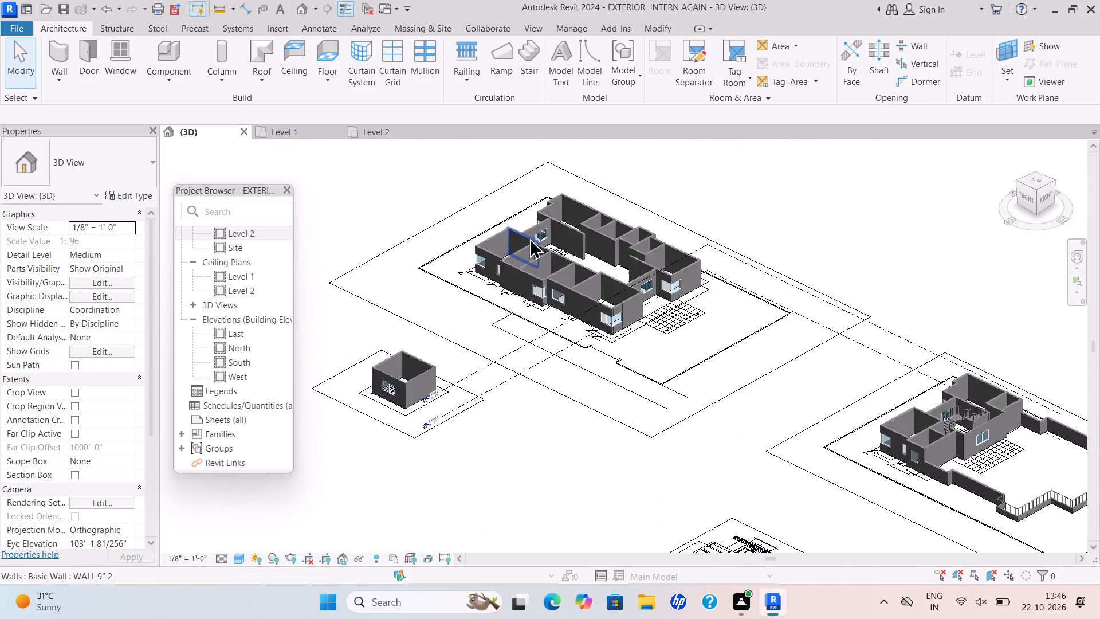
Examine the first floor, ground floor and mummty models in the 3D view for Storefront curtain walls still lacking frame mullions.
{"action": "scroll", "coordinate": [529, 238], "scroll_direction": "up", "scroll_amount": 9}
{"action": "scroll", "coordinate": [741, 404], "scroll_direction": "up", "scroll_amount": 4}
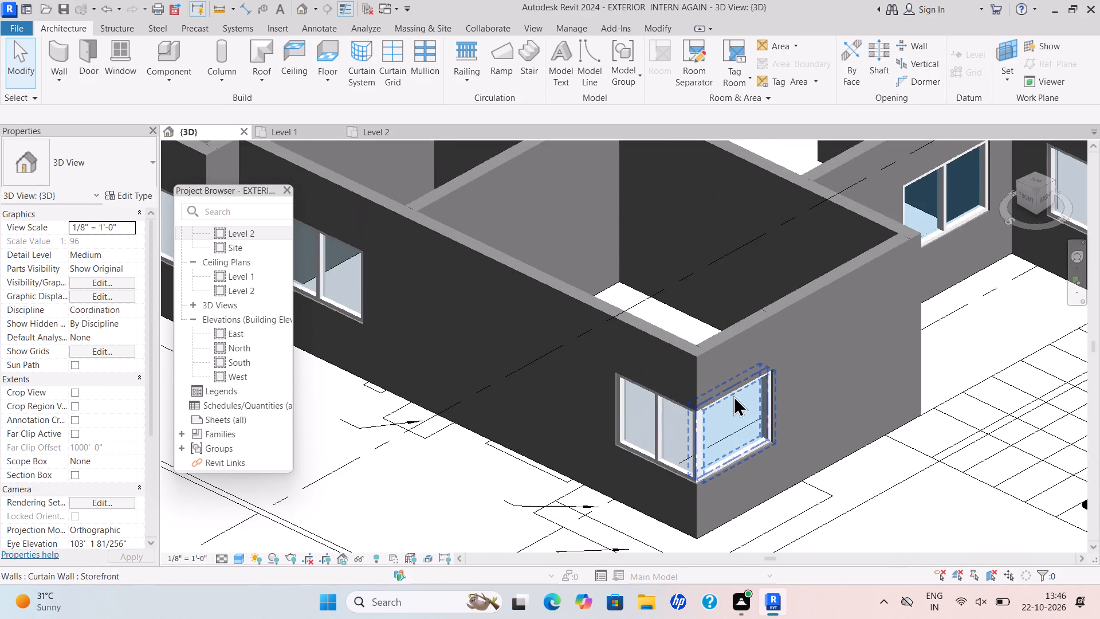
{"action": "scroll", "coordinate": [728, 377], "scroll_direction": "down", "scroll_amount": 6}
{"action": "scroll", "coordinate": [793, 323], "scroll_direction": "down", "scroll_amount": 3}
{"action": "middle_click_drag", "start_coordinate": [790, 323], "coordinate": [639, 391]}
{"action": "scroll", "coordinate": [404, 174], "scroll_direction": "up", "scroll_amount": 5}
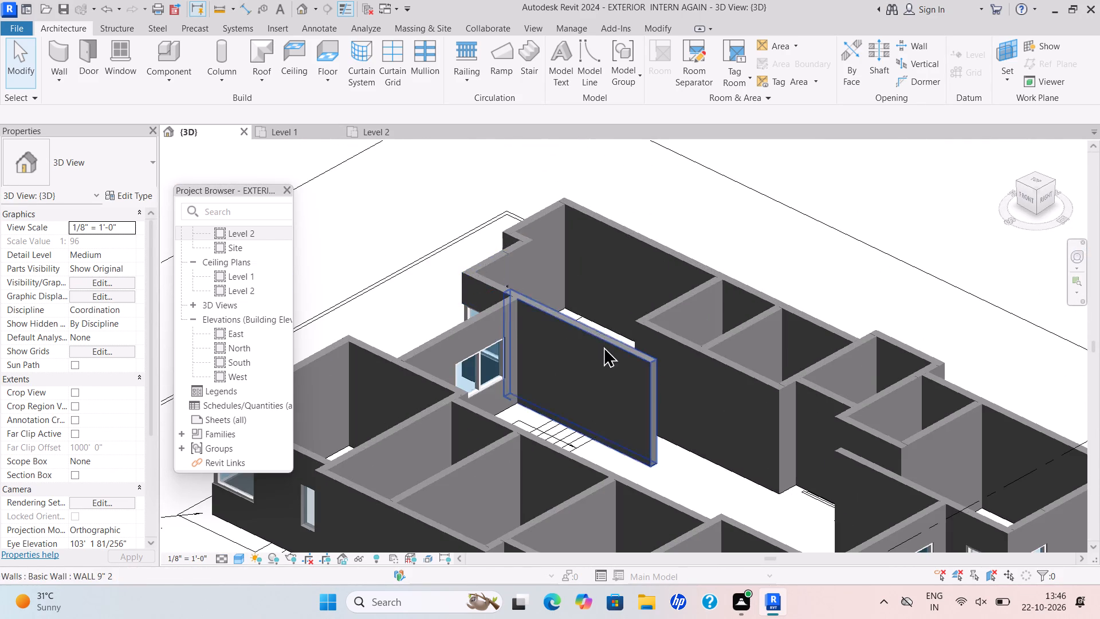
{"action": "scroll", "coordinate": [877, 453], "scroll_direction": "down", "scroll_amount": 1}
{"action": "middle_click_drag", "start_coordinate": [861, 453], "coordinate": [888, 376], "text": "shift"}
{"action": "scroll", "coordinate": [910, 366], "scroll_direction": "down", "scroll_amount": 12}
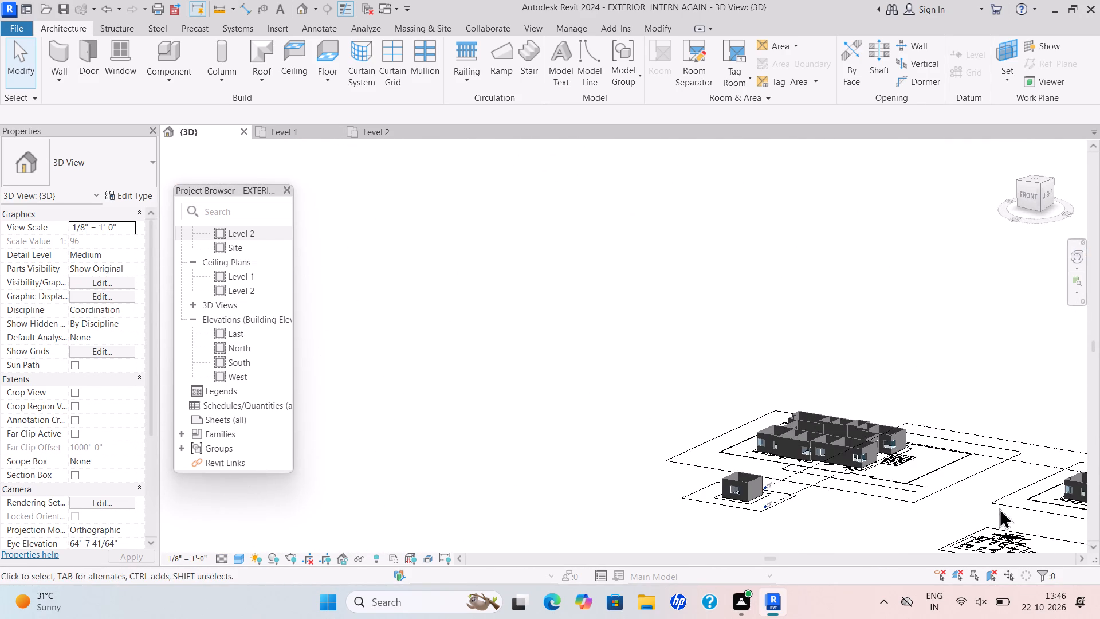
{"action": "scroll", "coordinate": [996, 499], "scroll_direction": "down", "scroll_amount": 1}
{"action": "middle_click_drag", "start_coordinate": [996, 499], "coordinate": [1099, 414]}
{"action": "middle_click_drag", "start_coordinate": [745, 495], "coordinate": [816, 614], "text": "shift"}
{"action": "scroll", "coordinate": [812, 608], "scroll_direction": "down", "scroll_amount": 1, "text": "shift"}
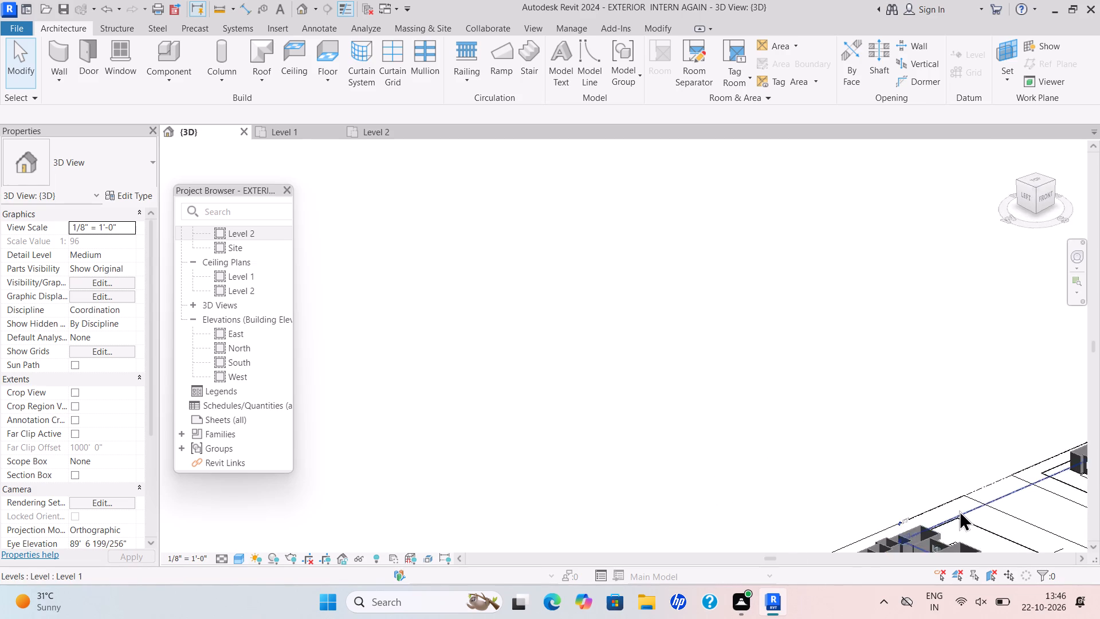
{"action": "scroll", "coordinate": [960, 510], "scroll_direction": "up", "scroll_amount": 1}
{"action": "middle_click_drag", "start_coordinate": [948, 506], "coordinate": [590, 90]}
{"action": "scroll", "coordinate": [938, 500], "scroll_direction": "down", "scroll_amount": 2}
{"action": "scroll", "coordinate": [417, 97], "scroll_direction": "up", "scroll_amount": 3}
{"action": "middle_click_drag", "start_coordinate": [514, 316], "coordinate": [543, 534]}
{"action": "scroll", "coordinate": [543, 524], "scroll_direction": "down", "scroll_amount": 1}
{"action": "scroll", "coordinate": [616, 365], "scroll_direction": "up", "scroll_amount": 4}
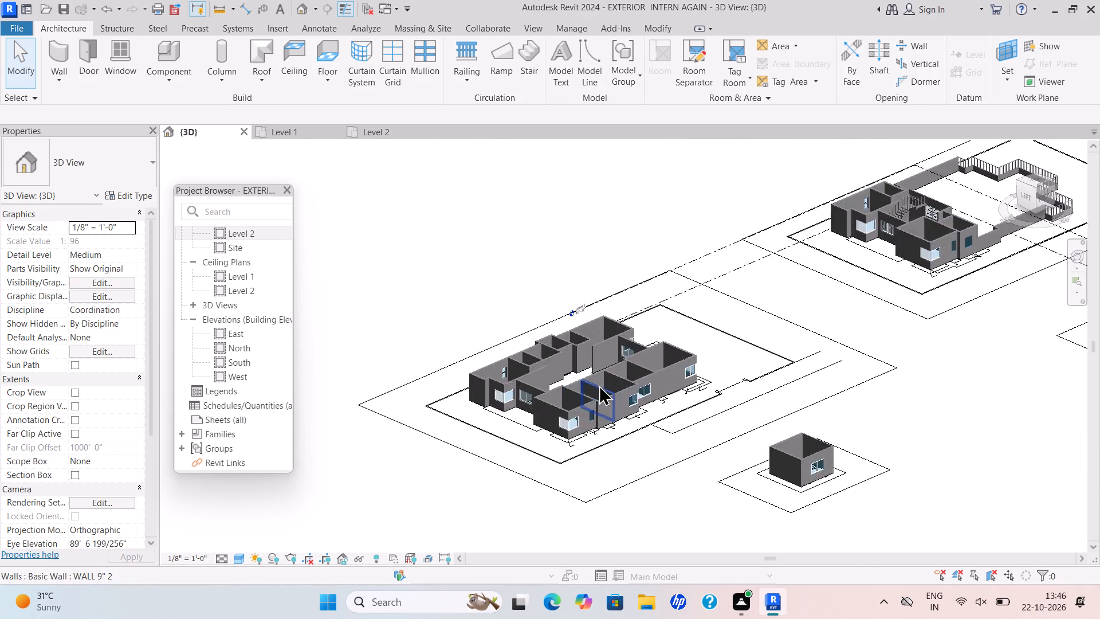
Place 2.5" x 5" rectangular mullions on all grid lines of the narrow curtain wall inside the first floor model's far outer wall.
{"action": "scroll", "coordinate": [599, 385], "scroll_direction": "up", "scroll_amount": 10}
{"action": "scroll", "coordinate": [398, 299], "scroll_direction": "up", "scroll_amount": 16}
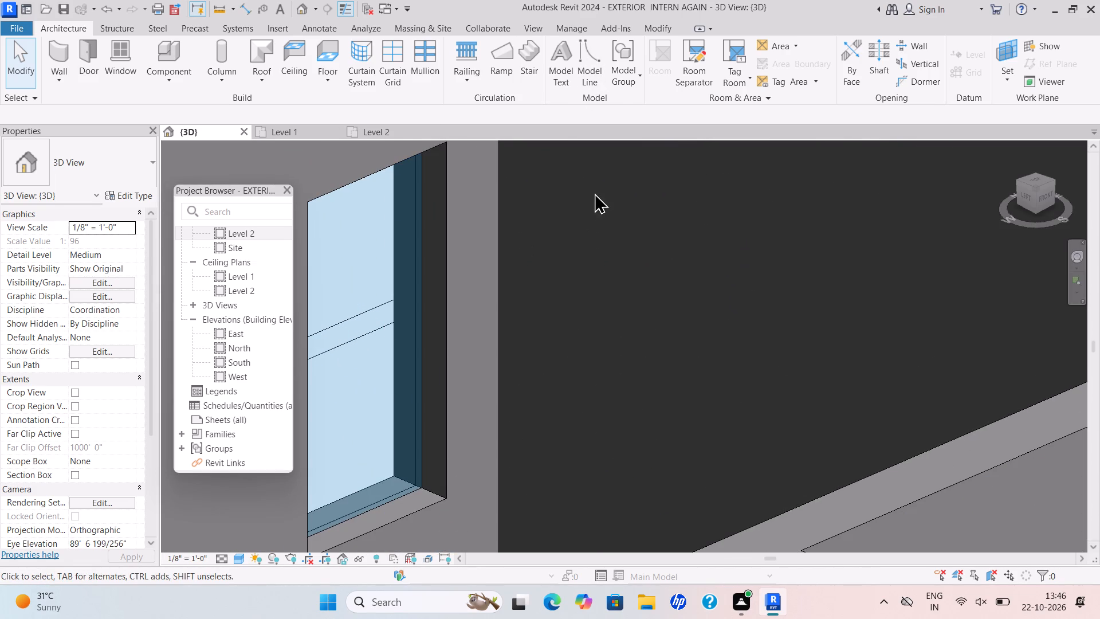
{"action": "key", "text": "Escape"}
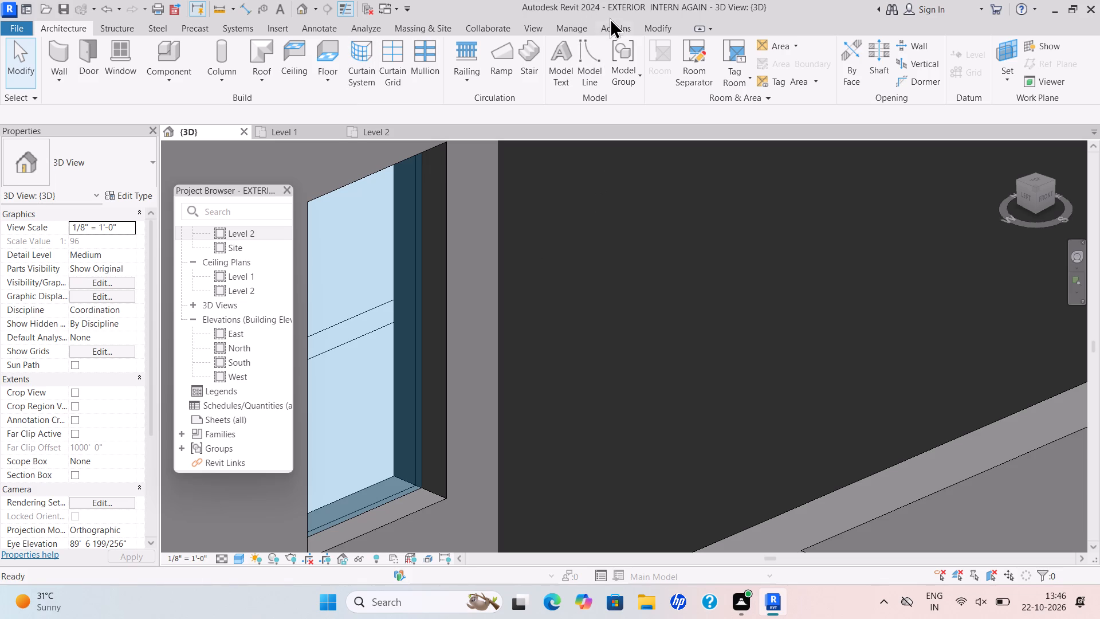
{"action": "left_click", "coordinate": [437, 61]}
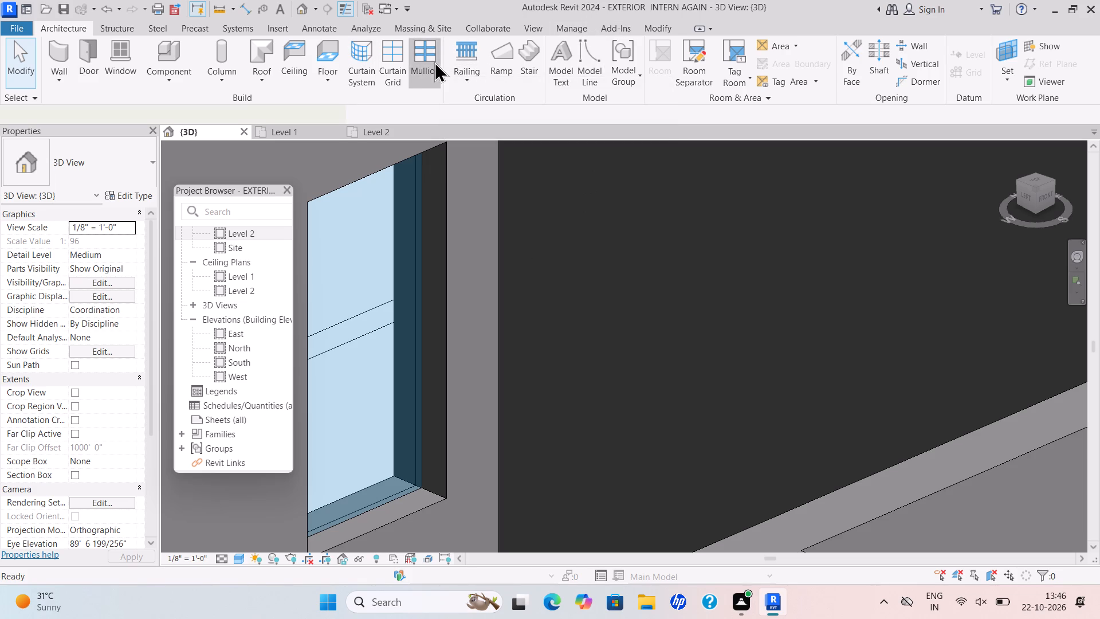
{"action": "left_click", "coordinate": [697, 57]}
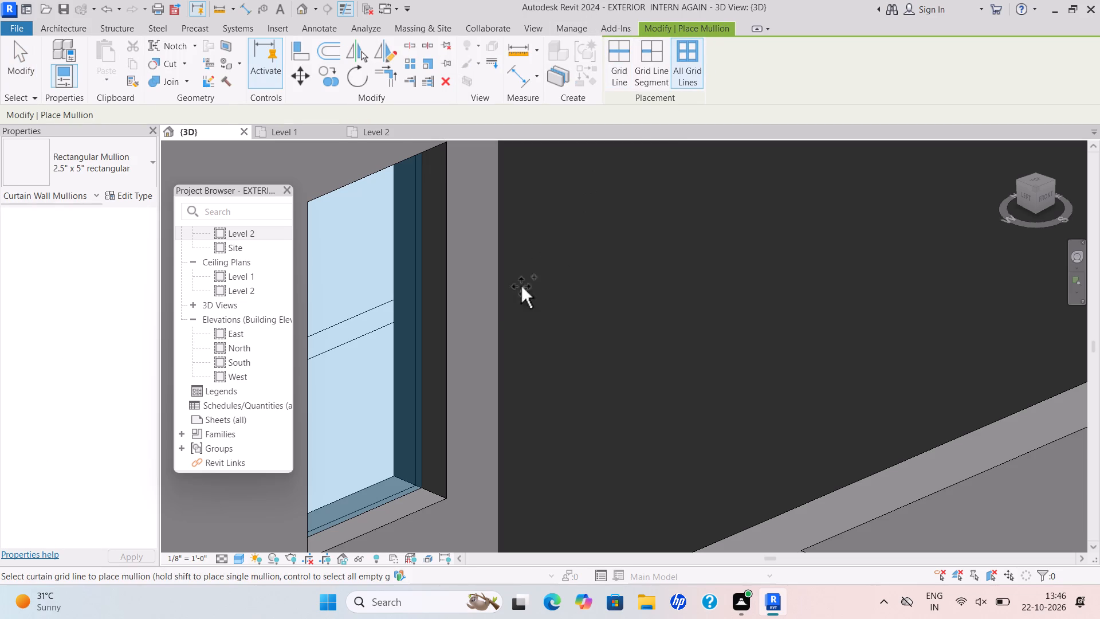
{"action": "left_click", "coordinate": [418, 311]}
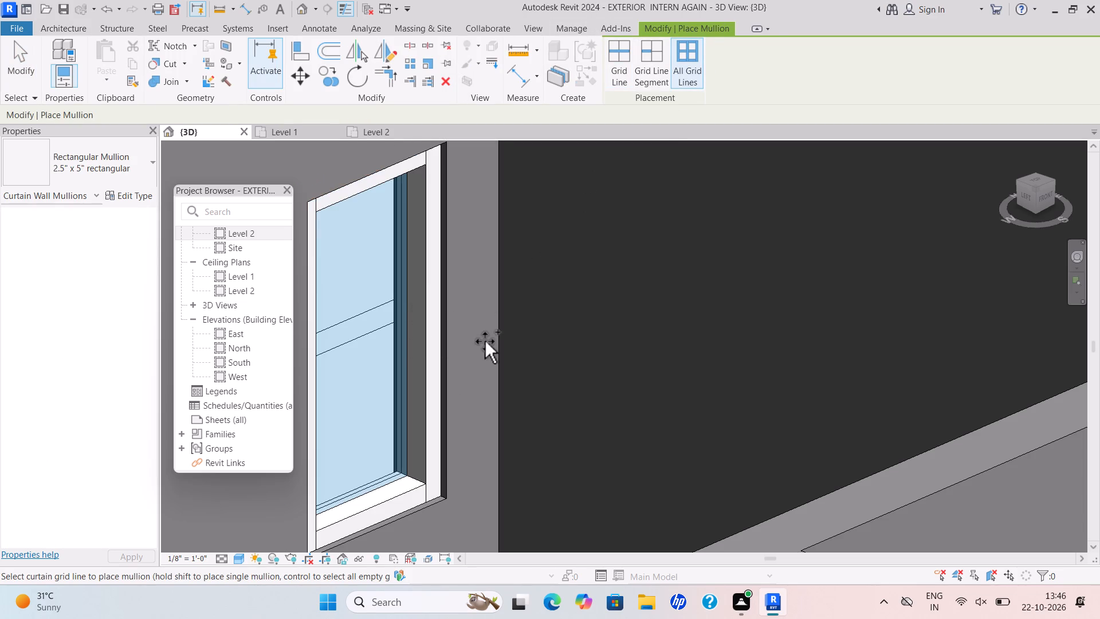
{"action": "scroll", "coordinate": [481, 338], "scroll_direction": "down", "scroll_amount": 6}
{"action": "scroll", "coordinate": [560, 406], "scroll_direction": "down", "scroll_amount": 10}
{"action": "key", "text": "Escape"}
Add 2.5" x 5" rectangular mullions on all grid lines of the first floor's narrow curtain wall beside the front corner window.
{"action": "middle_click_drag", "start_coordinate": [514, 312], "coordinate": [408, 308]}
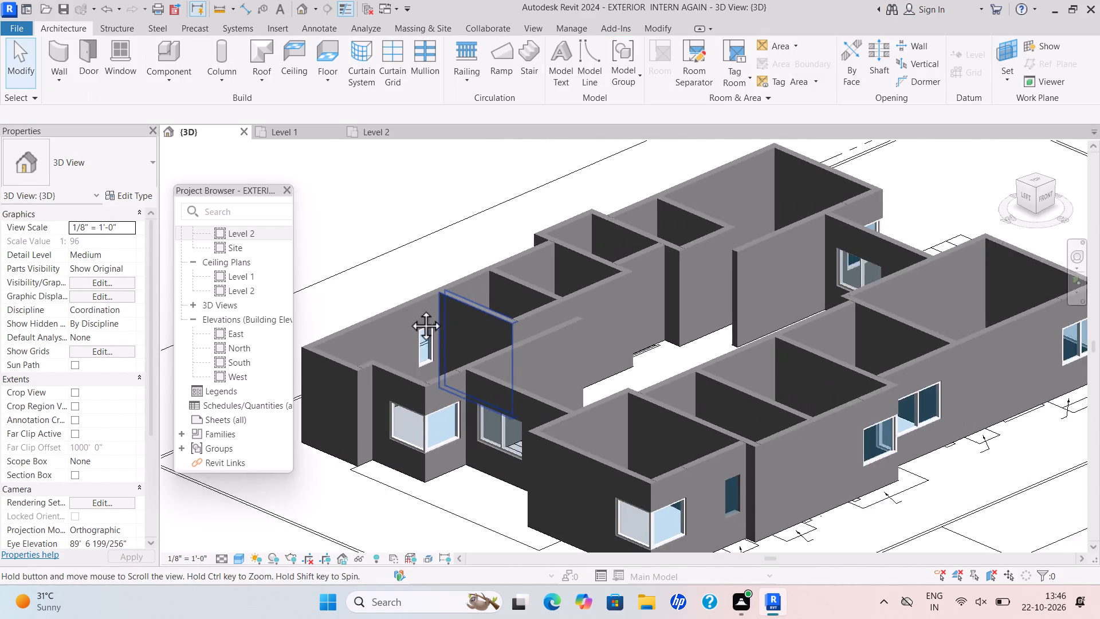
{"action": "scroll", "coordinate": [408, 308], "scroll_direction": "down", "scroll_amount": 2}
{"action": "middle_click_drag", "start_coordinate": [408, 308], "coordinate": [357, 297]}
{"action": "scroll", "coordinate": [557, 436], "scroll_direction": "up", "scroll_amount": 8}
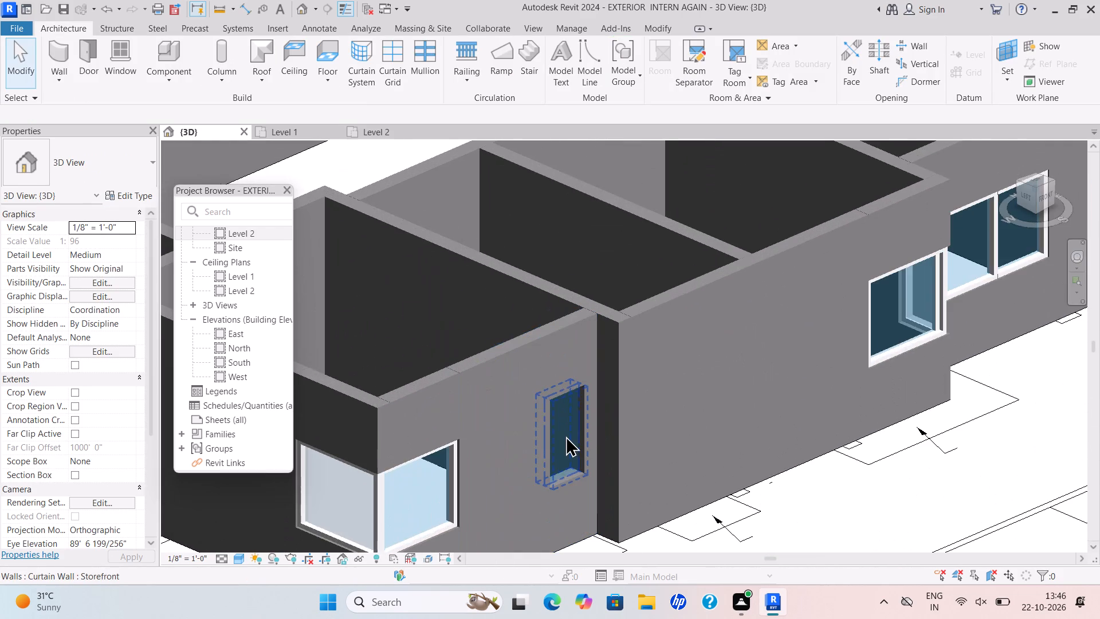
{"action": "left_click", "coordinate": [565, 436]}
{"action": "scroll", "coordinate": [607, 420], "scroll_direction": "down", "scroll_amount": 6}
{"action": "scroll", "coordinate": [604, 394], "scroll_direction": "up", "scroll_amount": 4}
{"action": "key", "text": "Escape"}
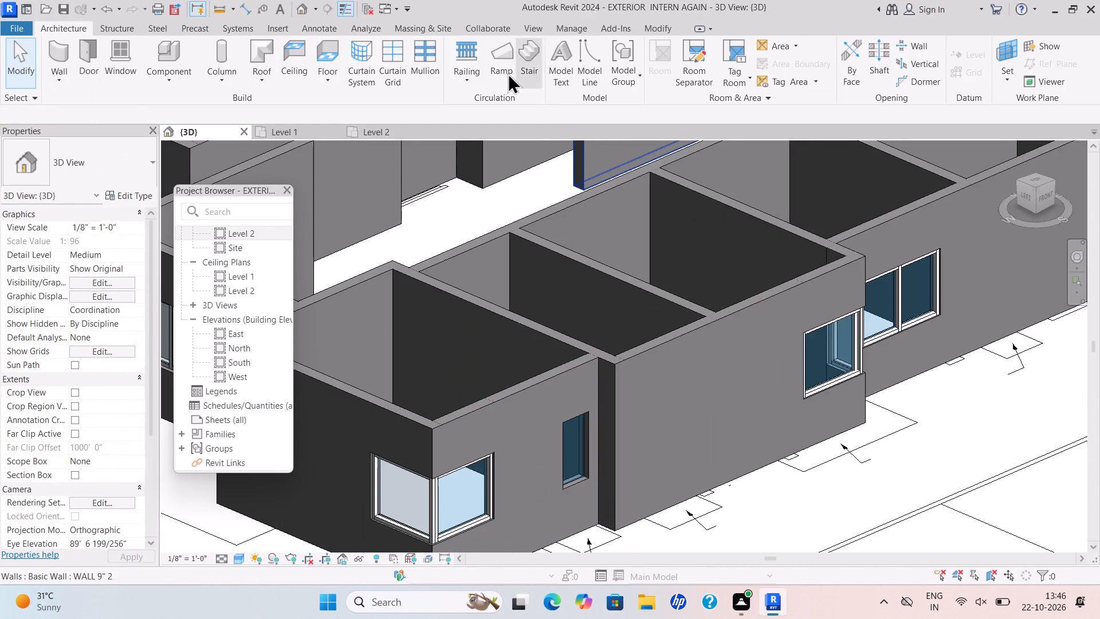
{"action": "left_click", "coordinate": [437, 54]}
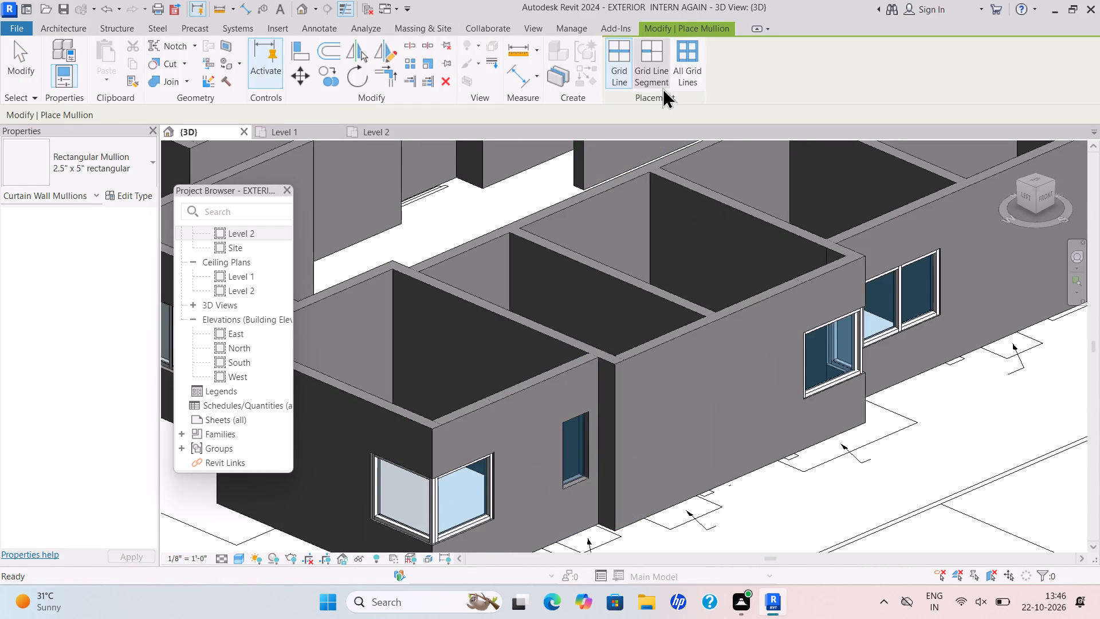
{"action": "left_click", "coordinate": [690, 66]}
{"action": "left_click", "coordinate": [584, 444]}
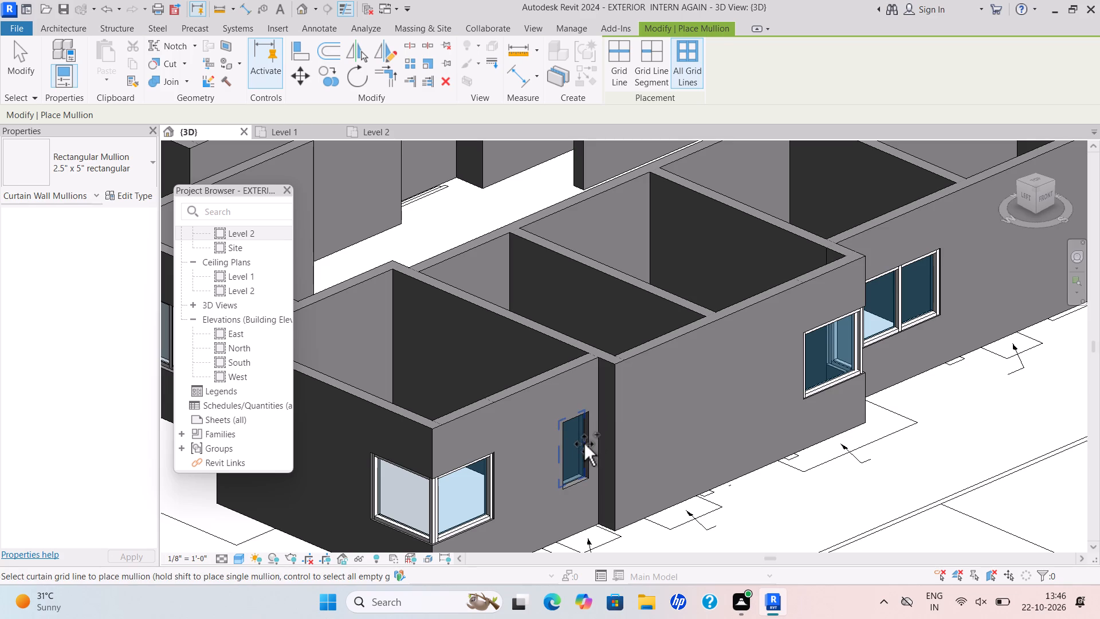
{"action": "key", "text": "Escape"}
Frame the ground floor's narrow curtain wall beside the front corner window and the adjacent wider one with 2.5" x 5" rectangular mullions on all grid lines.
{"action": "scroll", "coordinate": [624, 439], "scroll_direction": "up", "scroll_amount": 6}
{"action": "scroll", "coordinate": [488, 395], "scroll_direction": "down", "scroll_amount": 10}
{"action": "middle_click_drag", "start_coordinate": [731, 395], "coordinate": [585, 408]}
{"action": "scroll", "coordinate": [731, 395], "scroll_direction": "down", "scroll_amount": 5}
{"action": "scroll", "coordinate": [638, 358], "scroll_direction": "down", "scroll_amount": 6}
{"action": "scroll", "coordinate": [829, 244], "scroll_direction": "down", "scroll_amount": 1}
{"action": "scroll", "coordinate": [890, 225], "scroll_direction": "up", "scroll_amount": 7}
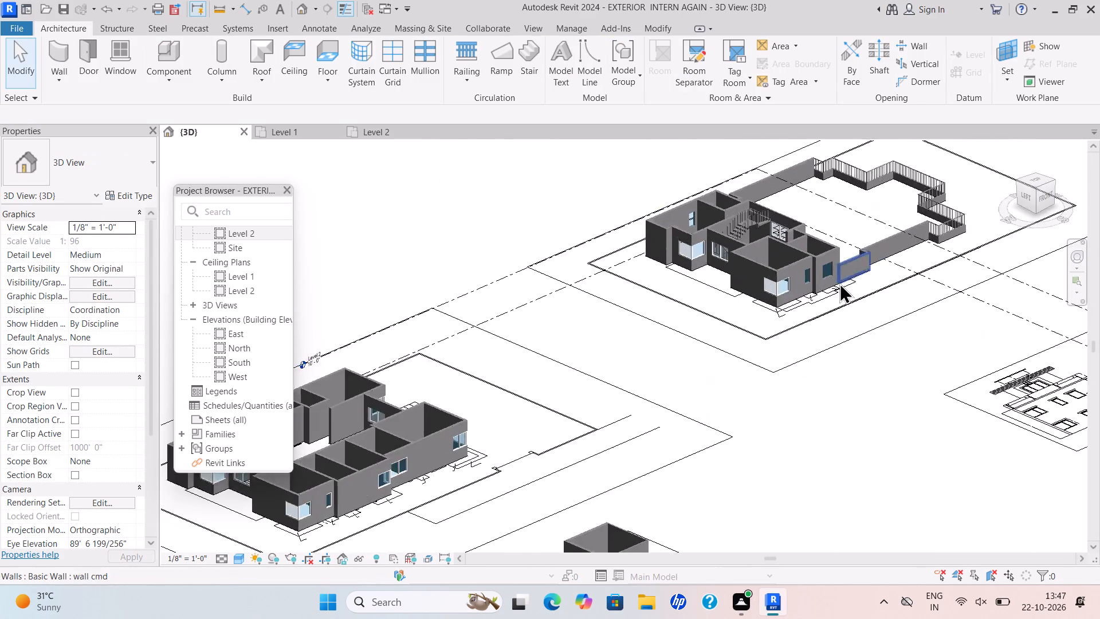
{"action": "scroll", "coordinate": [839, 283], "scroll_direction": "up", "scroll_amount": 10}
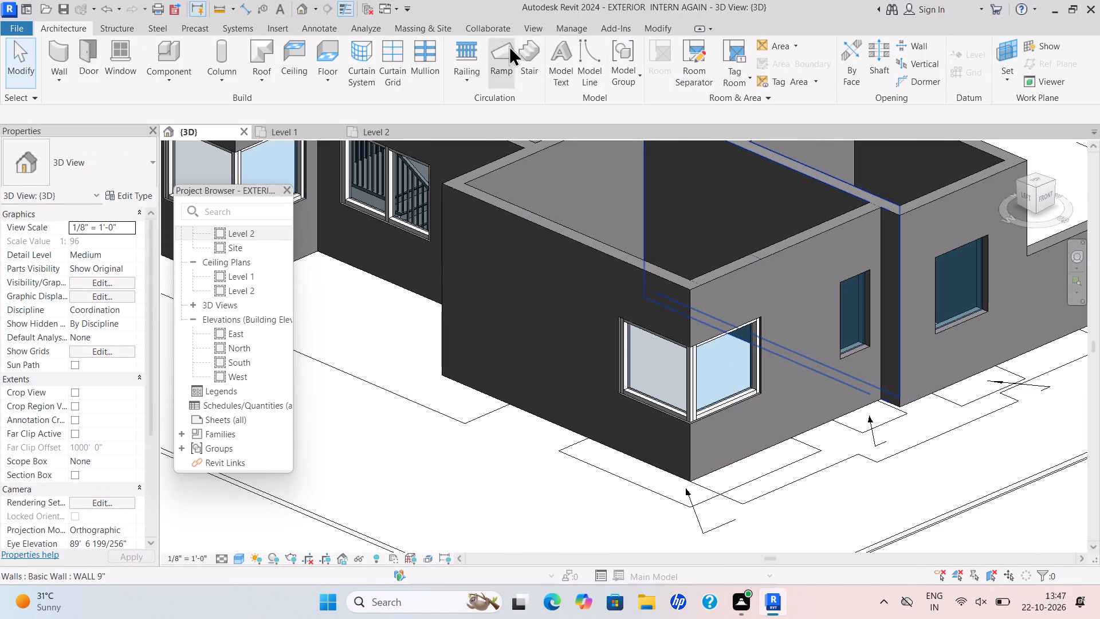
{"action": "left_click_drag", "start_coordinate": [427, 66], "coordinate": [433, 71]}
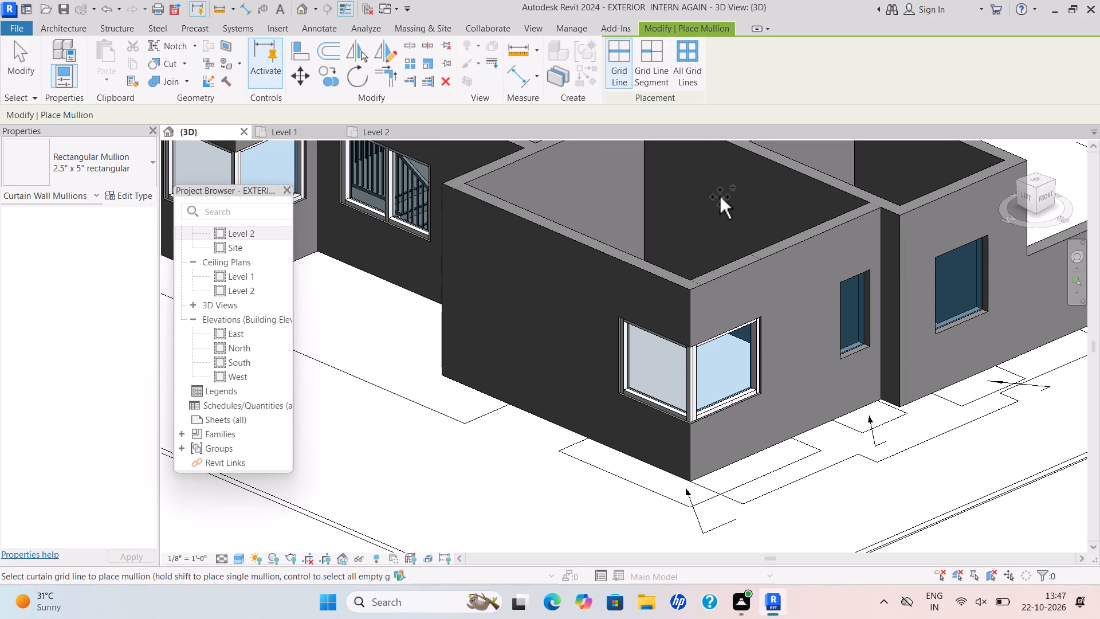
{"action": "double_click", "coordinate": [690, 73]}
{"action": "left_click", "coordinate": [861, 329]}
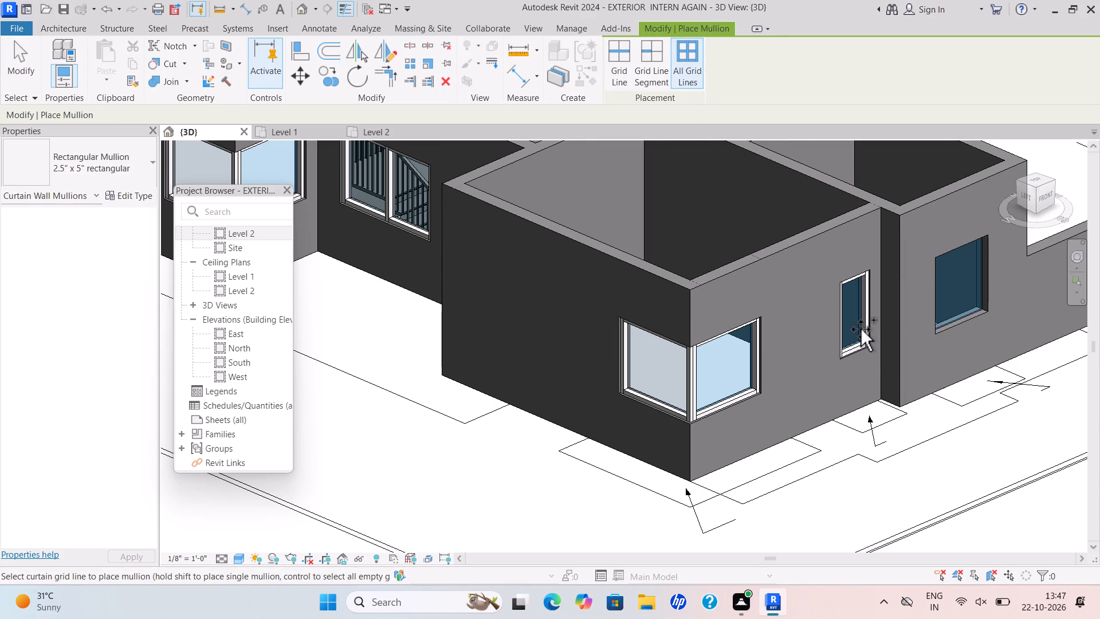
{"action": "left_click", "coordinate": [977, 291]}
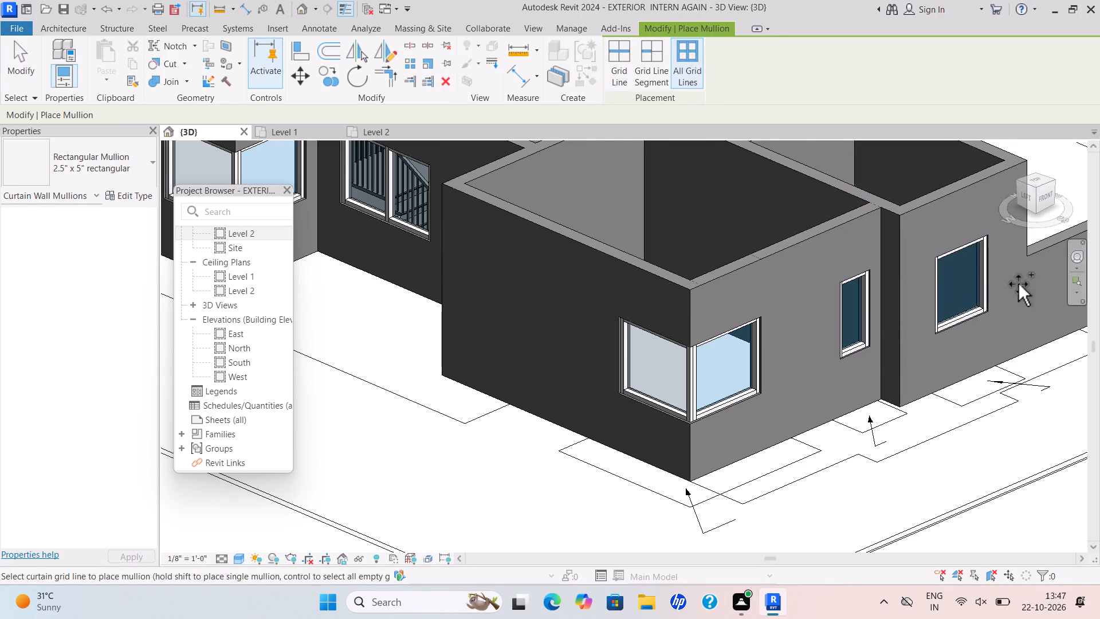
Place 2.5" x 5" rectangular mullions on all grid lines of the narrow curtain wall in the ground floor's far outer wall.
{"action": "scroll", "coordinate": [1018, 284], "scroll_direction": "down", "scroll_amount": 5}
{"action": "middle_click_drag", "start_coordinate": [1013, 297], "coordinate": [950, 401]}
{"action": "scroll", "coordinate": [950, 401], "scroll_direction": "down", "scroll_amount": 1}
{"action": "scroll", "coordinate": [544, 254], "scroll_direction": "up", "scroll_amount": 11}
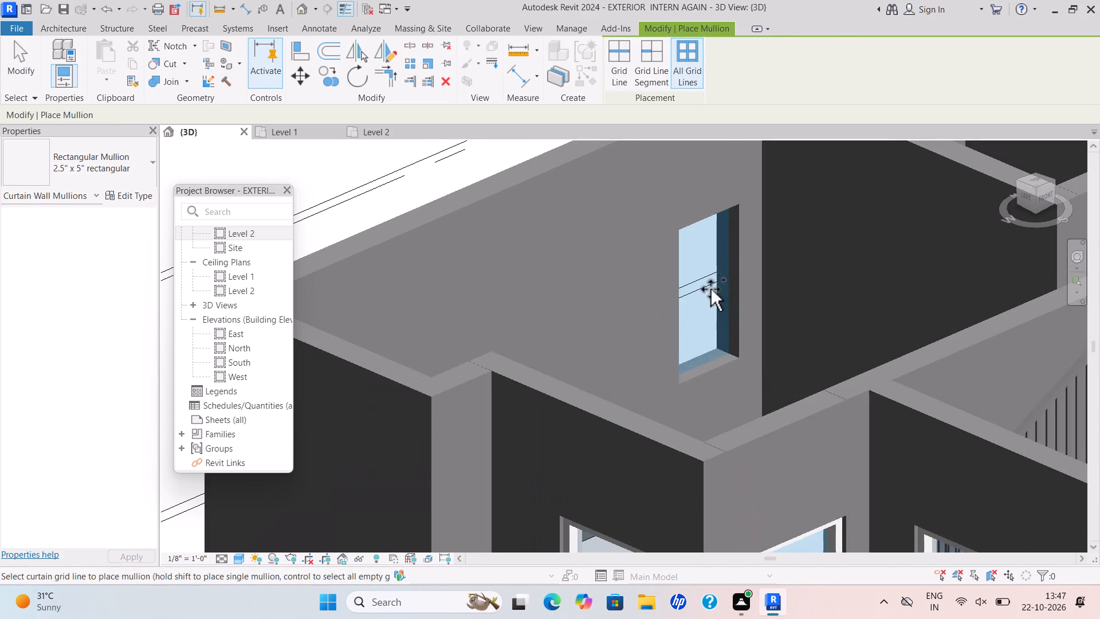
{"action": "left_click", "coordinate": [724, 273]}
Inspect the ground floor, mummty and first floor models from several sides for unframed curtain walls, and leave the Mullion command.
{"action": "scroll", "coordinate": [773, 259], "scroll_direction": "down", "scroll_amount": 10}
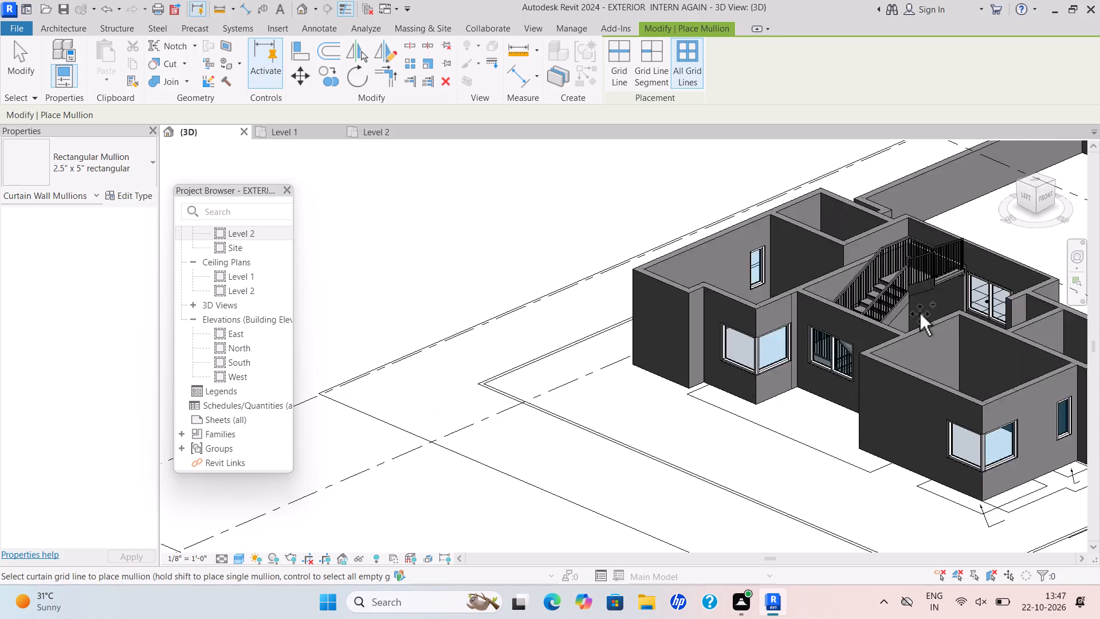
{"action": "scroll", "coordinate": [920, 314], "scroll_direction": "down", "scroll_amount": 4}
{"action": "scroll", "coordinate": [983, 360], "scroll_direction": "down", "scroll_amount": 1}
{"action": "scroll", "coordinate": [1039, 379], "scroll_direction": "down", "scroll_amount": 1}
{"action": "middle_click_drag", "start_coordinate": [1035, 379], "coordinate": [914, 412], "text": "shift"}
{"action": "scroll", "coordinate": [940, 407], "scroll_direction": "up", "scroll_amount": 18}
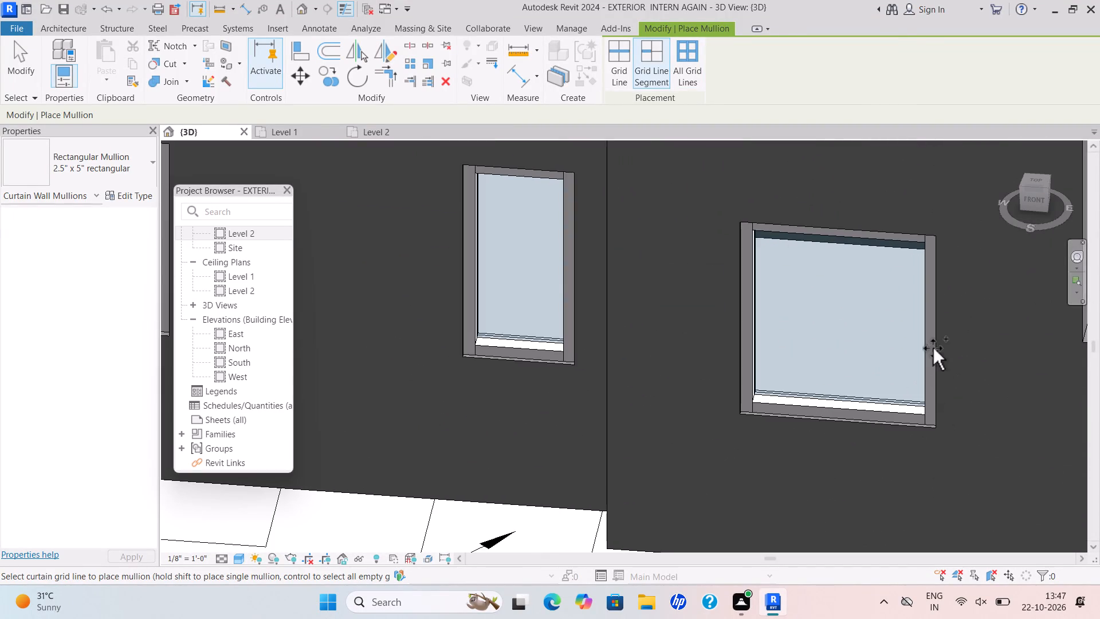
{"action": "middle_click_drag", "start_coordinate": [932, 348], "coordinate": [465, 465]}
{"action": "scroll", "coordinate": [932, 348], "scroll_direction": "down", "scroll_amount": 4}
{"action": "scroll", "coordinate": [633, 404], "scroll_direction": "down", "scroll_amount": 4}
{"action": "middle_click_drag", "start_coordinate": [633, 408], "coordinate": [554, 493]}
{"action": "scroll", "coordinate": [714, 270], "scroll_direction": "up", "scroll_amount": 5}
{"action": "scroll", "coordinate": [675, 346], "scroll_direction": "down", "scroll_amount": 1}
{"action": "middle_click_drag", "start_coordinate": [647, 386], "coordinate": [503, 434], "text": "shift"}
{"action": "scroll", "coordinate": [502, 434], "scroll_direction": "down", "scroll_amount": 1, "text": "shift"}
{"action": "scroll", "coordinate": [516, 408], "scroll_direction": "down", "scroll_amount": 3}
{"action": "middle_click_drag", "start_coordinate": [517, 403], "coordinate": [598, 383]}
{"action": "scroll", "coordinate": [642, 365], "scroll_direction": "down", "scroll_amount": 5}
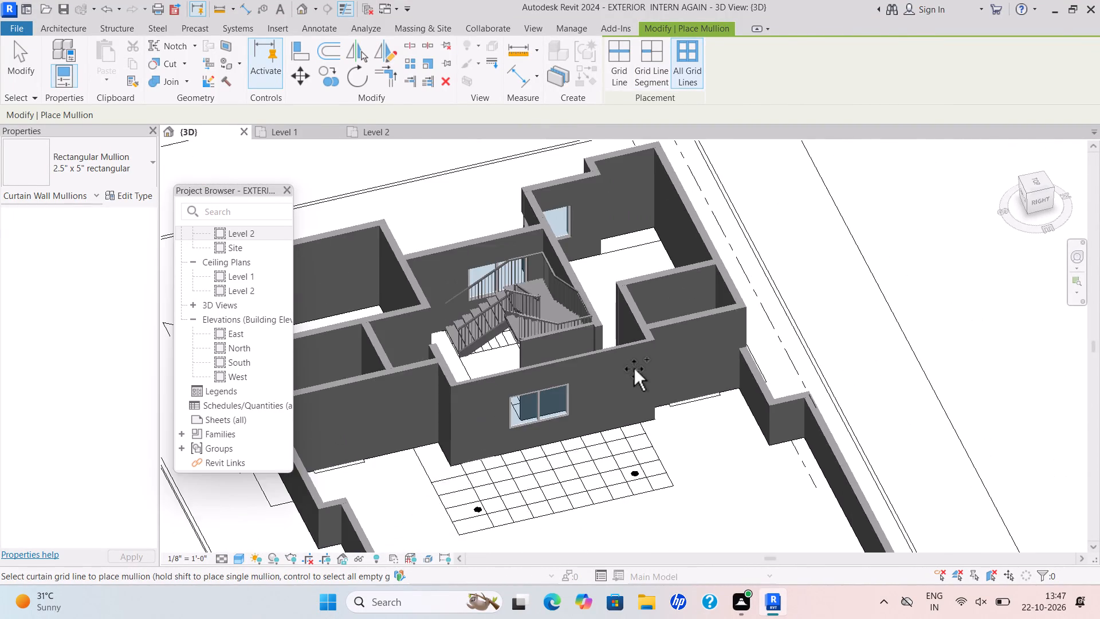
{"action": "middle_click_drag", "start_coordinate": [598, 393], "coordinate": [857, 261]}
{"action": "scroll", "coordinate": [567, 370], "scroll_direction": "up", "scroll_amount": 5}
{"action": "scroll", "coordinate": [730, 418], "scroll_direction": "up", "scroll_amount": 2}
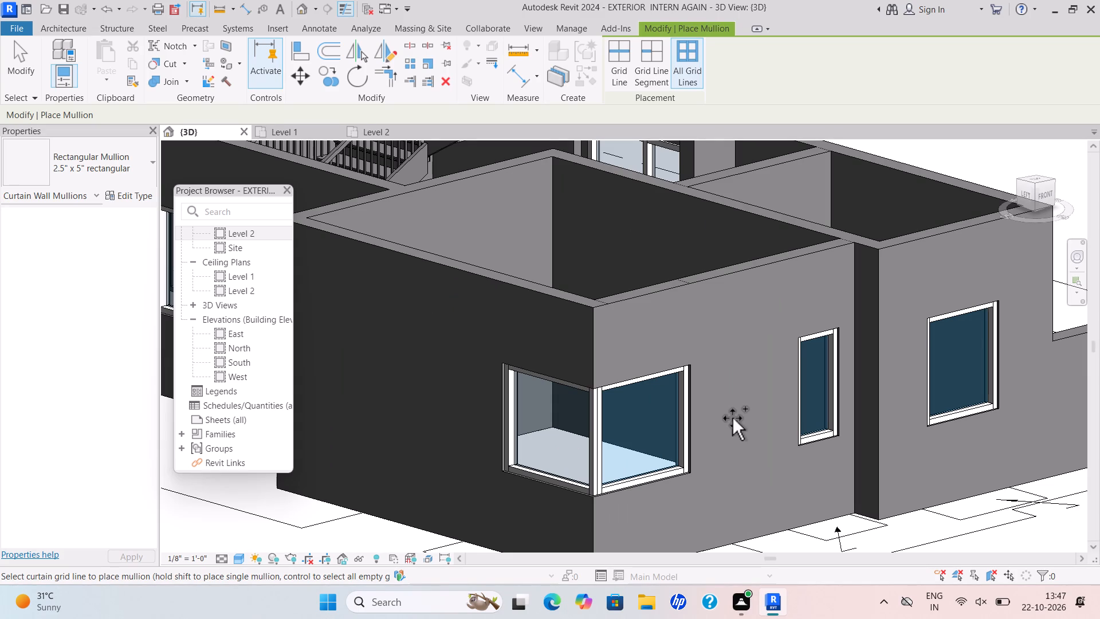
{"action": "scroll", "coordinate": [559, 295], "scroll_direction": "down", "scroll_amount": 4}
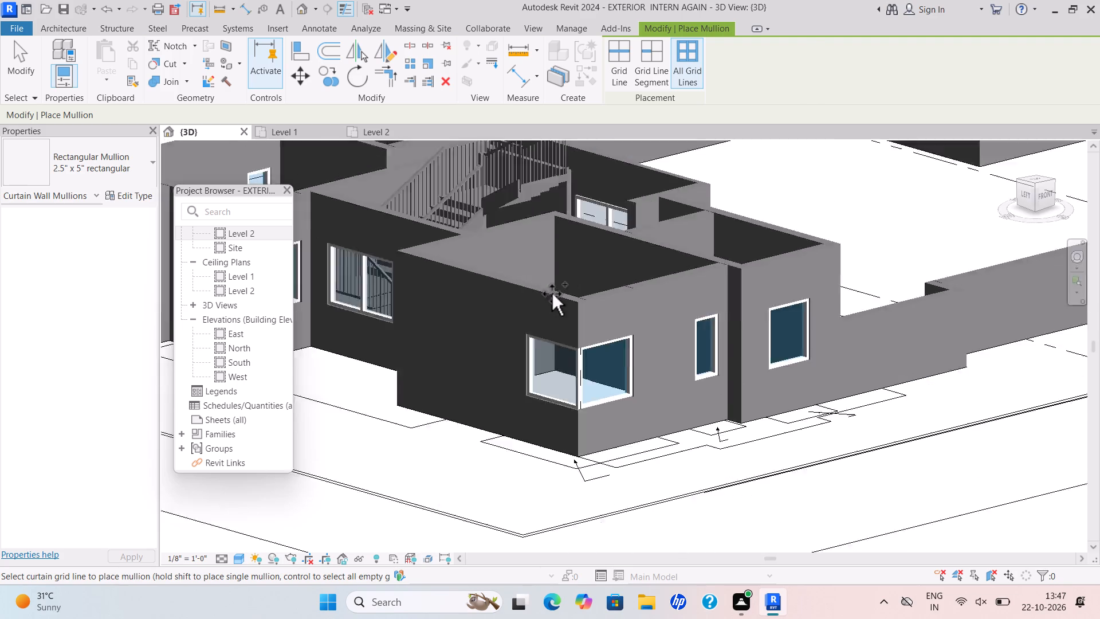
{"action": "scroll", "coordinate": [552, 293], "scroll_direction": "down", "scroll_amount": 8}
{"action": "scroll", "coordinate": [504, 252], "scroll_direction": "up", "scroll_amount": 4}
{"action": "scroll", "coordinate": [555, 286], "scroll_direction": "down", "scroll_amount": 6}
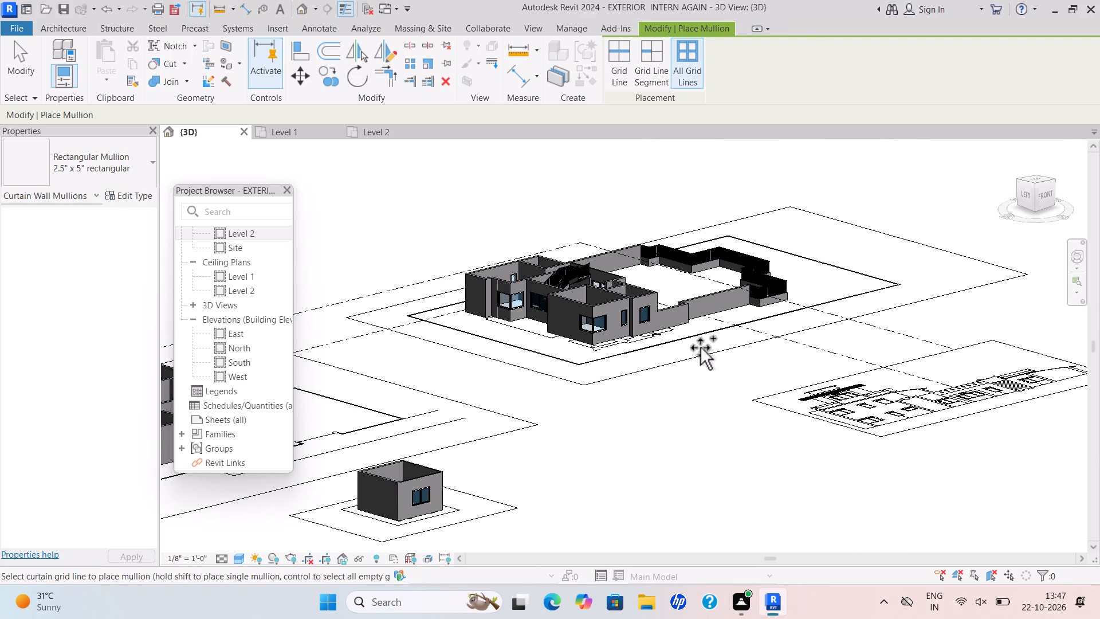
{"action": "scroll", "coordinate": [417, 515], "scroll_direction": "up", "scroll_amount": 10}
{"action": "scroll", "coordinate": [583, 418], "scroll_direction": "down", "scroll_amount": 8}
{"action": "middle_click_drag", "start_coordinate": [591, 416], "coordinate": [591, 418], "text": "shift"}
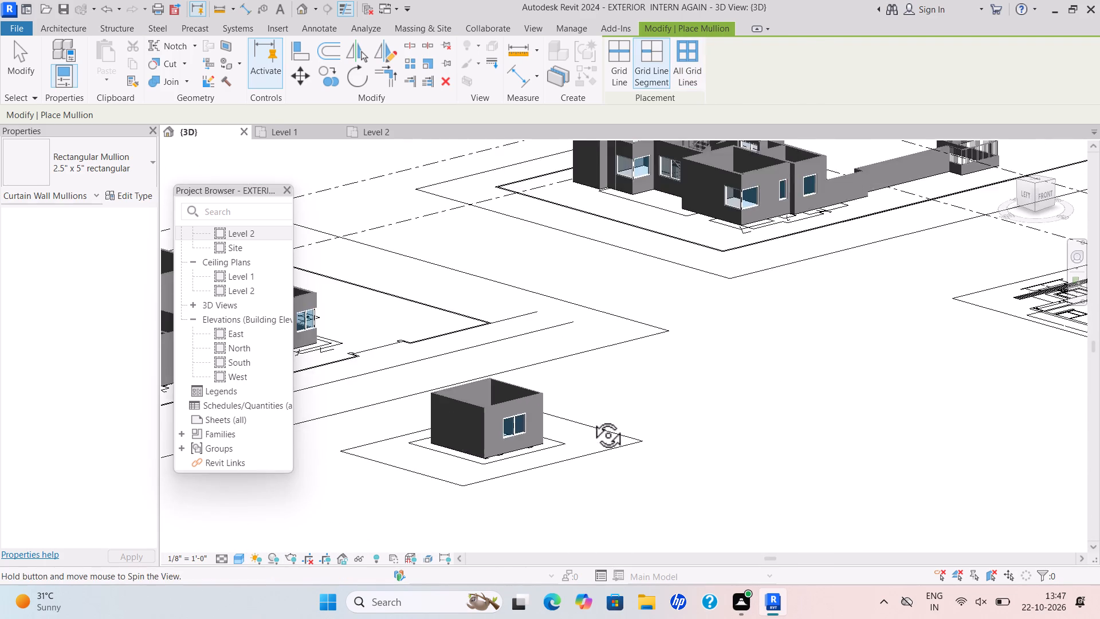
{"action": "middle_click_drag", "start_coordinate": [591, 418], "coordinate": [446, 459], "text": "shift"}
{"action": "scroll", "coordinate": [446, 459], "scroll_direction": "down", "scroll_amount": 6, "text": "shift"}
{"action": "middle_click_drag", "start_coordinate": [573, 420], "coordinate": [646, 618]}
{"action": "scroll", "coordinate": [261, 358], "scroll_direction": "down", "scroll_amount": 2}
{"action": "middle_click_drag", "start_coordinate": [265, 359], "coordinate": [653, 379]}
{"action": "scroll", "coordinate": [586, 380], "scroll_direction": "down", "scroll_amount": 2}
{"action": "middle_click_drag", "start_coordinate": [587, 380], "coordinate": [761, 344]}
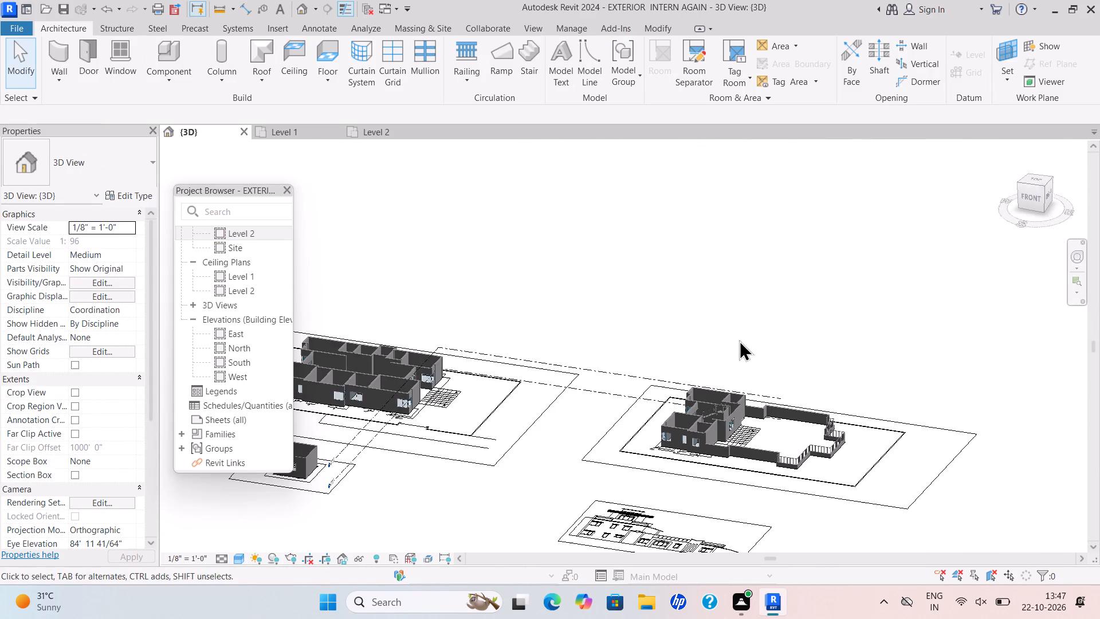
{"action": "scroll", "coordinate": [190, 438], "scroll_direction": "up", "scroll_amount": 17}
{"action": "middle_click_drag", "start_coordinate": [535, 331], "coordinate": [609, 369]}
{"action": "scroll", "coordinate": [609, 369], "scroll_direction": "down", "scroll_amount": 7}
{"action": "middle_click_drag", "start_coordinate": [573, 315], "coordinate": [624, 326]}
{"action": "scroll", "coordinate": [317, 355], "scroll_direction": "up", "scroll_amount": 3}
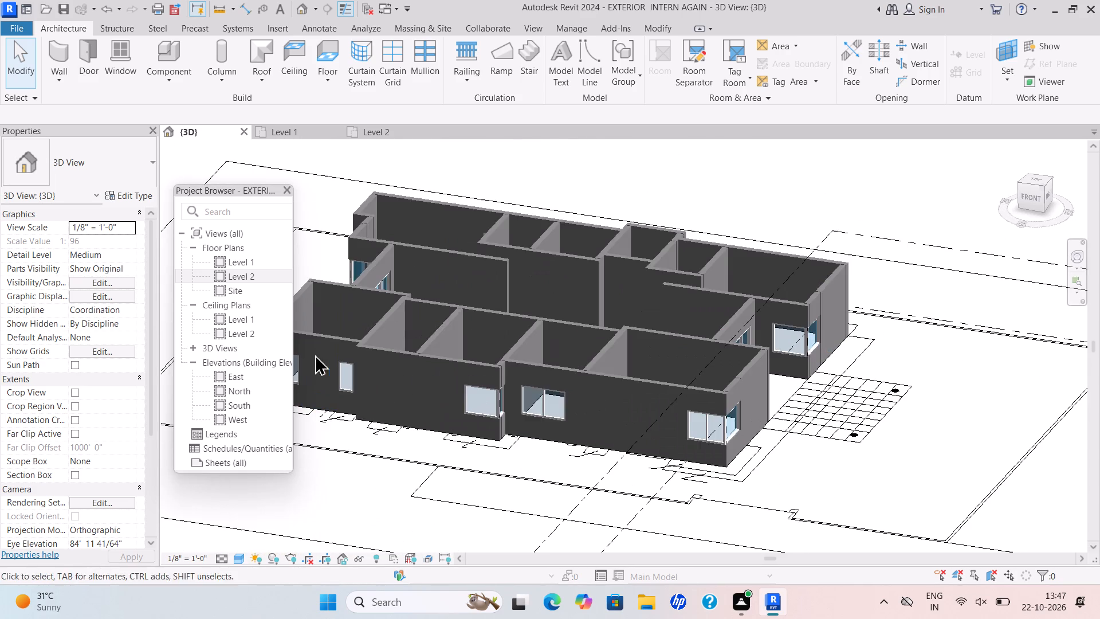
{"action": "key", "text": "Escape"}
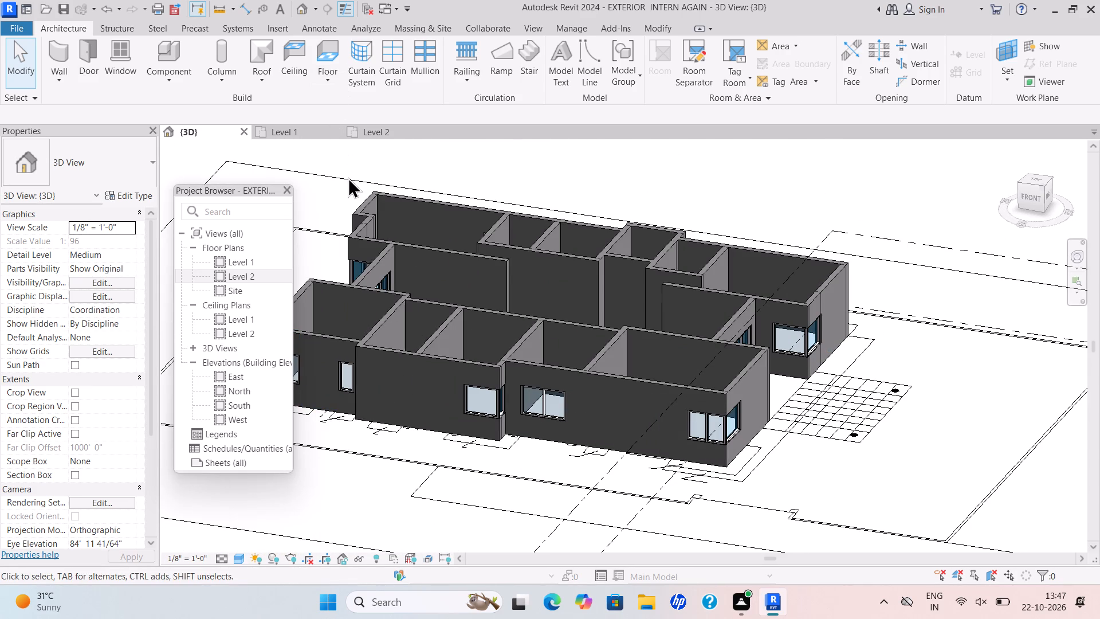
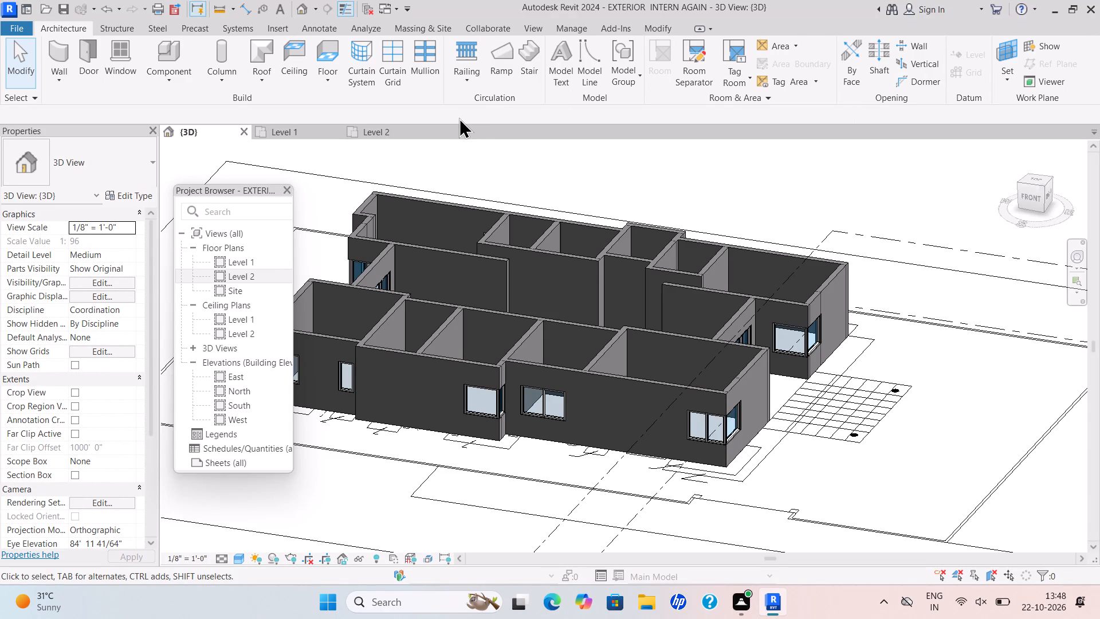
In the Level 1 floor plan, start the Door command and duplicate the Single-Flush 36" x 84" type as "door 3'".
{"action": "scroll", "coordinate": [704, 335], "scroll_direction": "up", "scroll_amount": 6}
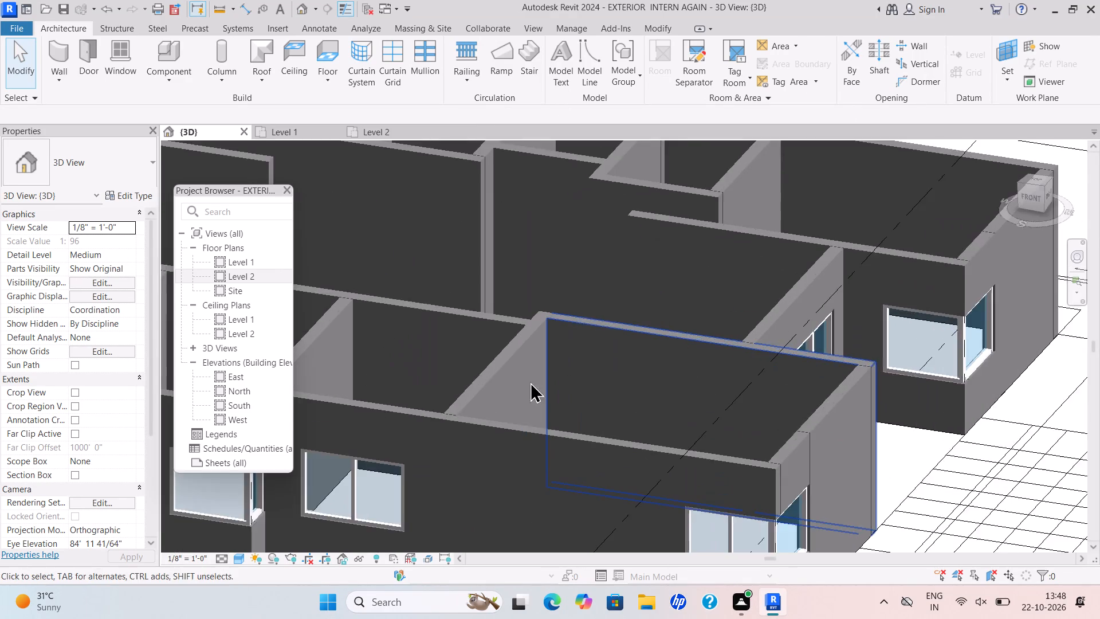
{"action": "scroll", "coordinate": [513, 412], "scroll_direction": "up", "scroll_amount": 3}
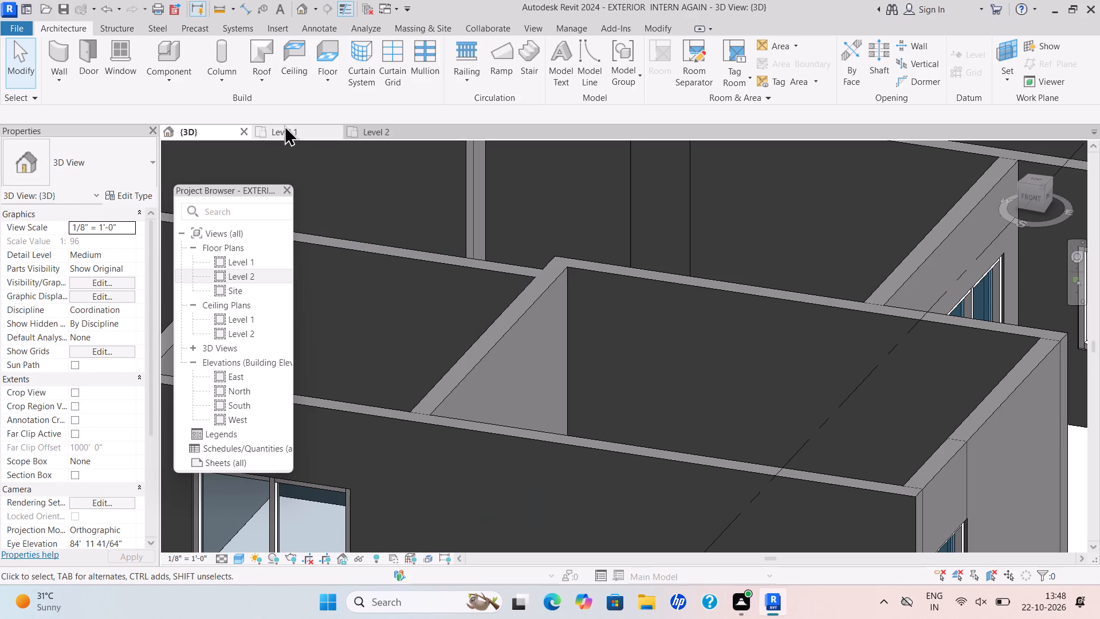
{"action": "left_click", "coordinate": [284, 125]}
{"action": "left_click", "coordinate": [80, 52]}
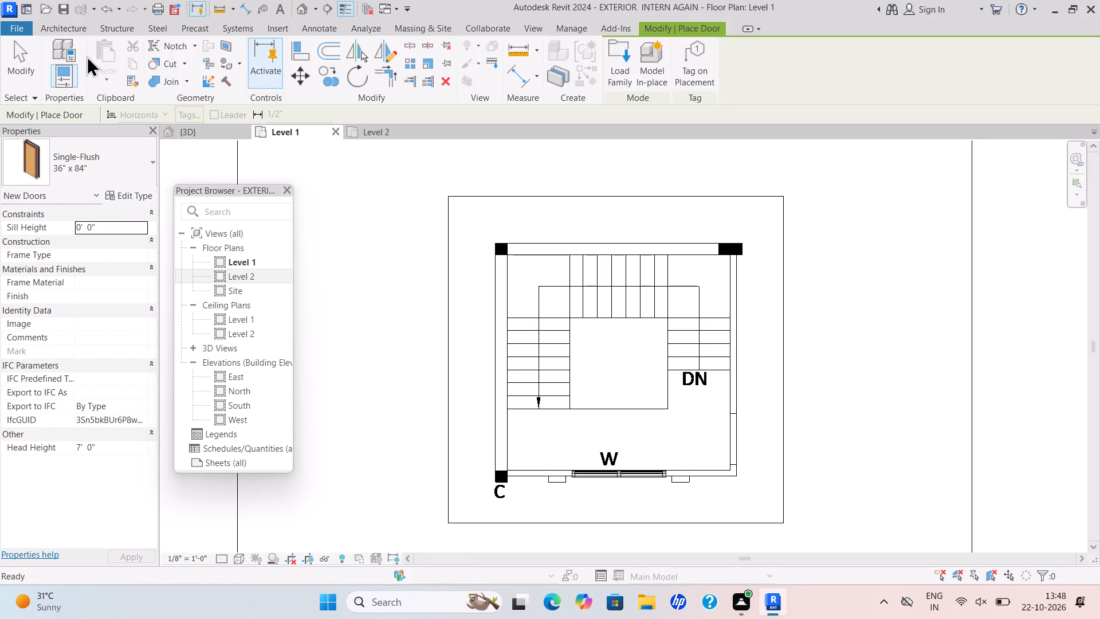
{"action": "left_click", "coordinate": [142, 195]}
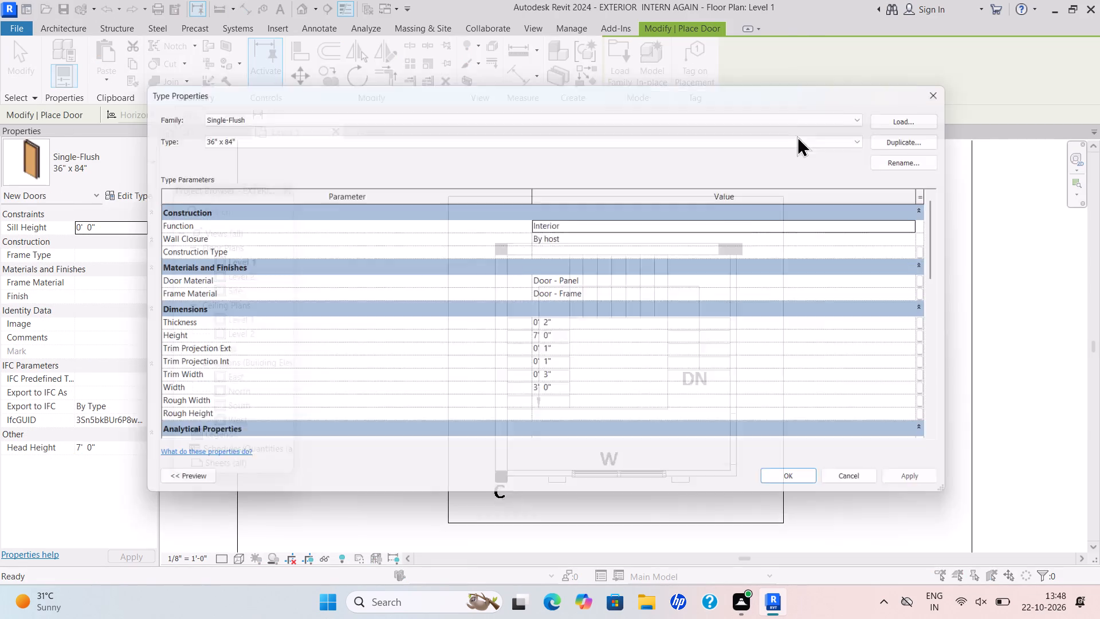
{"action": "left_click", "coordinate": [929, 132]}
{"action": "key", "text": "BackSpace"}
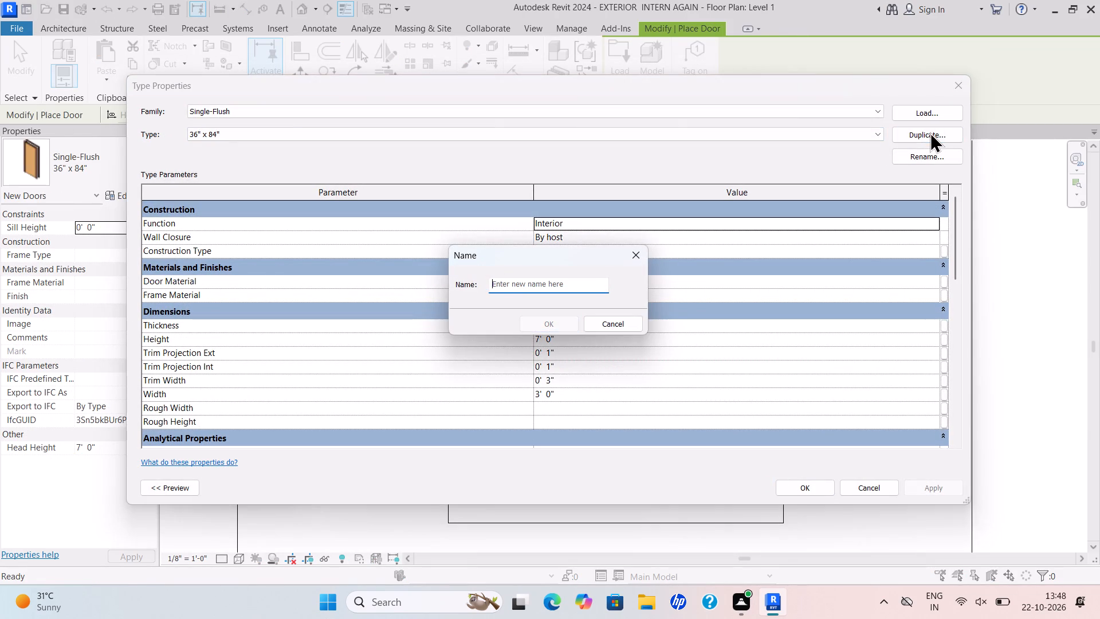
{"action": "type", "text": "door"}
{"action": "key", "text": "space"}
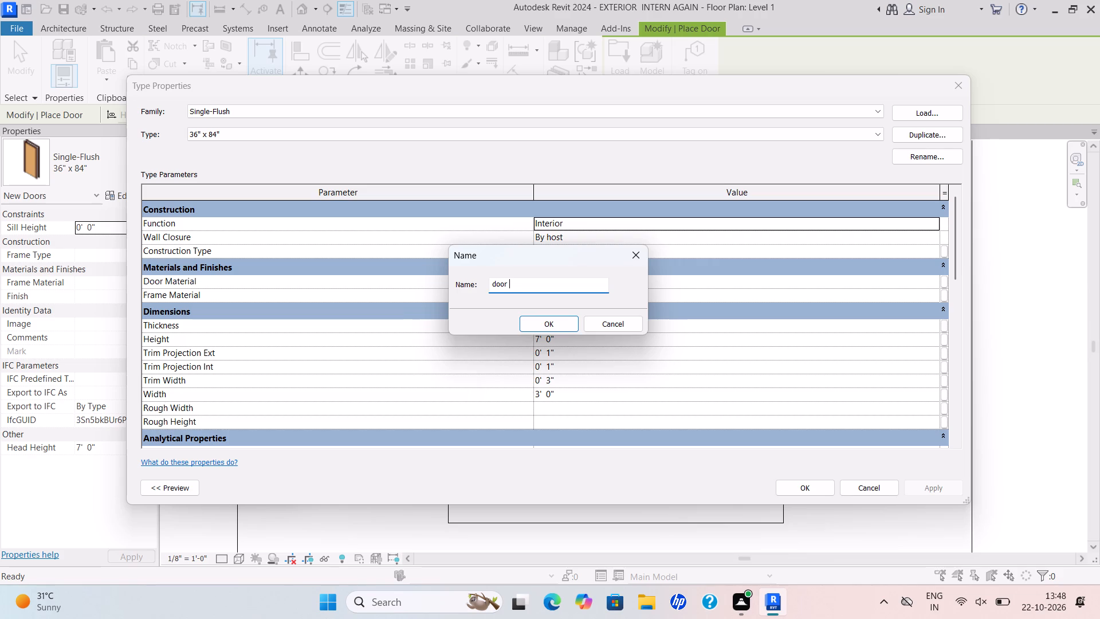
{"action": "key", "text": "3"}
{"action": "key", "text": "apostrophe"}
{"action": "key", "text": "Return"}
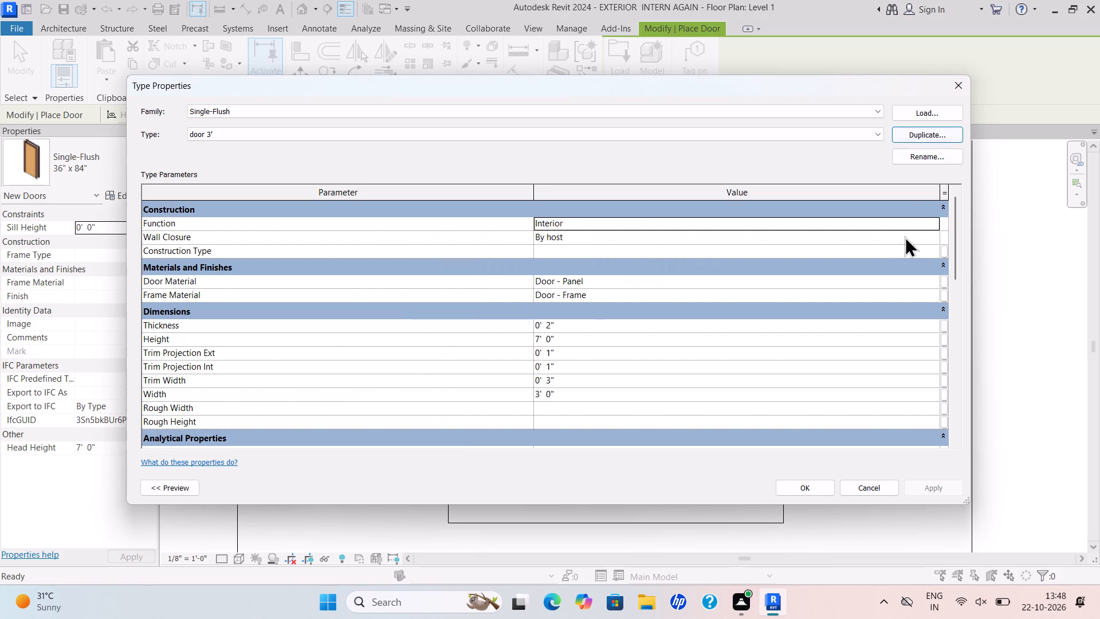
{"action": "left_click", "coordinate": [811, 487]}
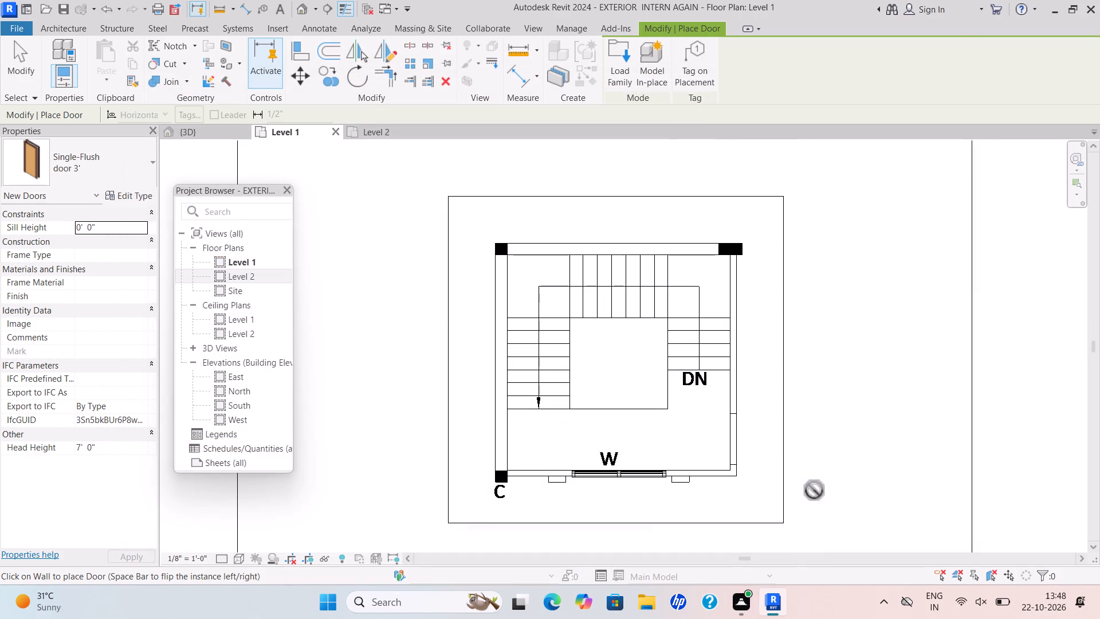
Duplicate the Single-Flush 36" x 84" door type again, naming the new type "door 3'6"".
{"action": "left_click", "coordinate": [137, 170]}
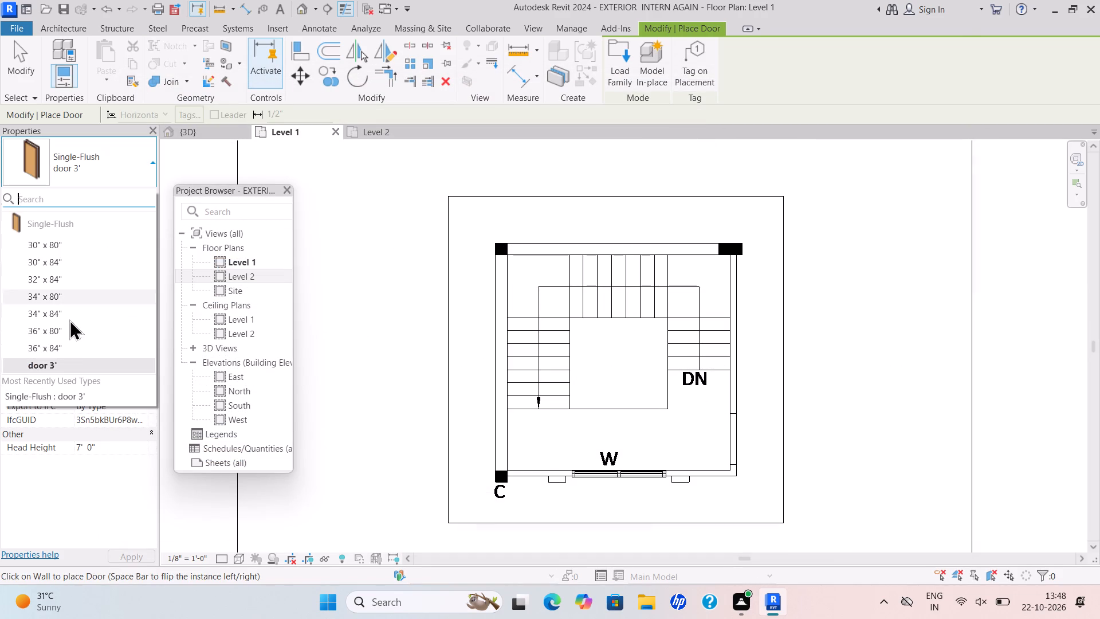
{"action": "left_click", "coordinate": [69, 348]}
{"action": "left_click", "coordinate": [112, 195]}
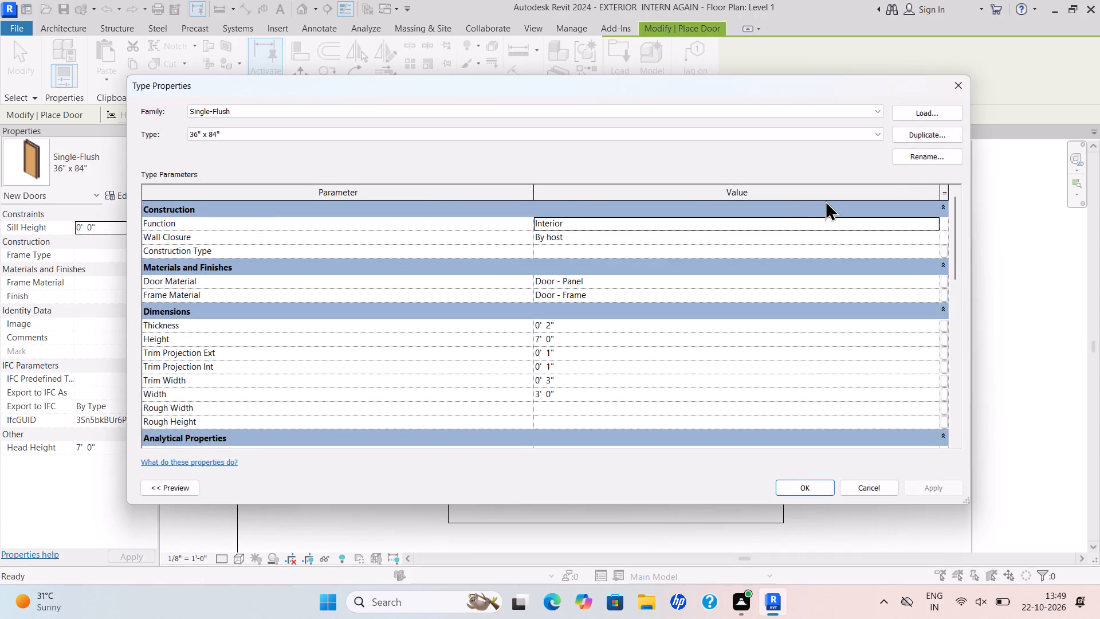
{"action": "left_click", "coordinate": [913, 139]}
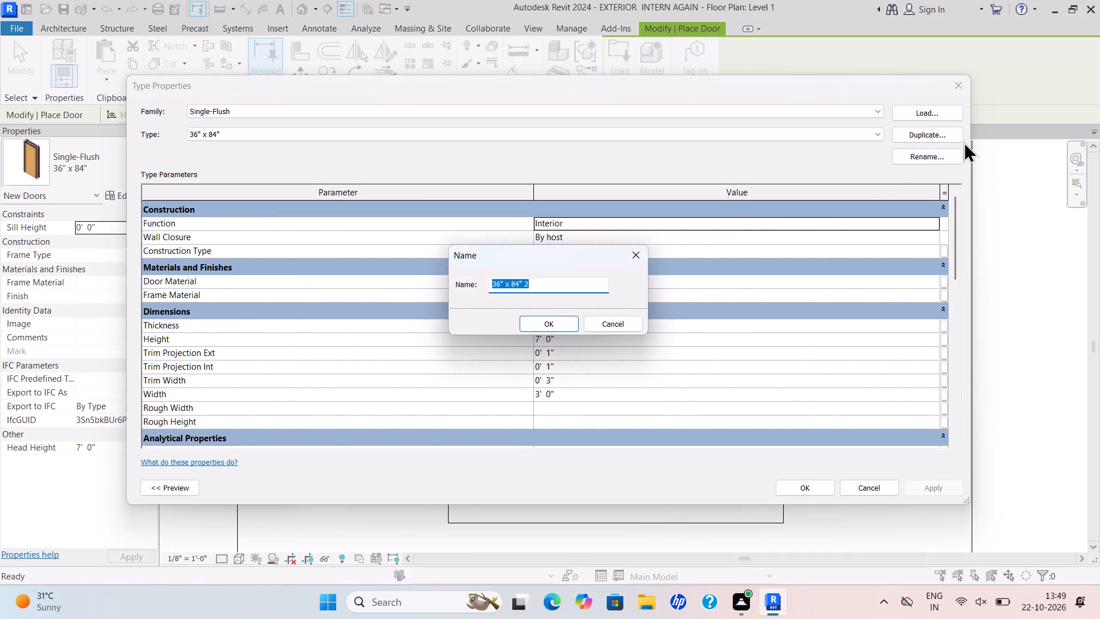
{"action": "key", "text": "BackSpace"}
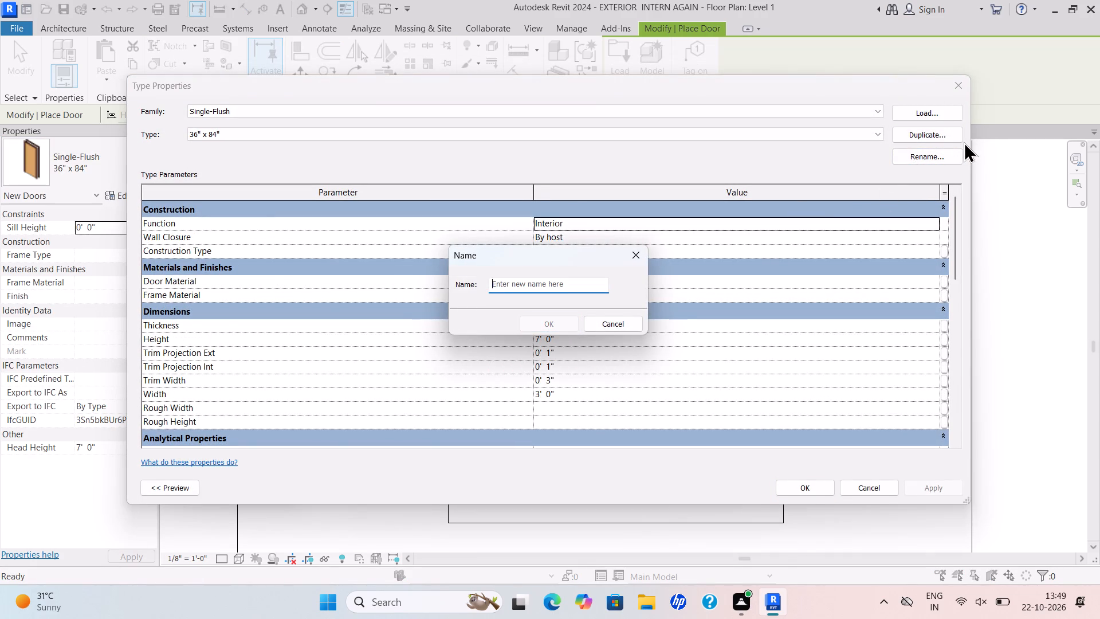
{"action": "type", "text": "door"}
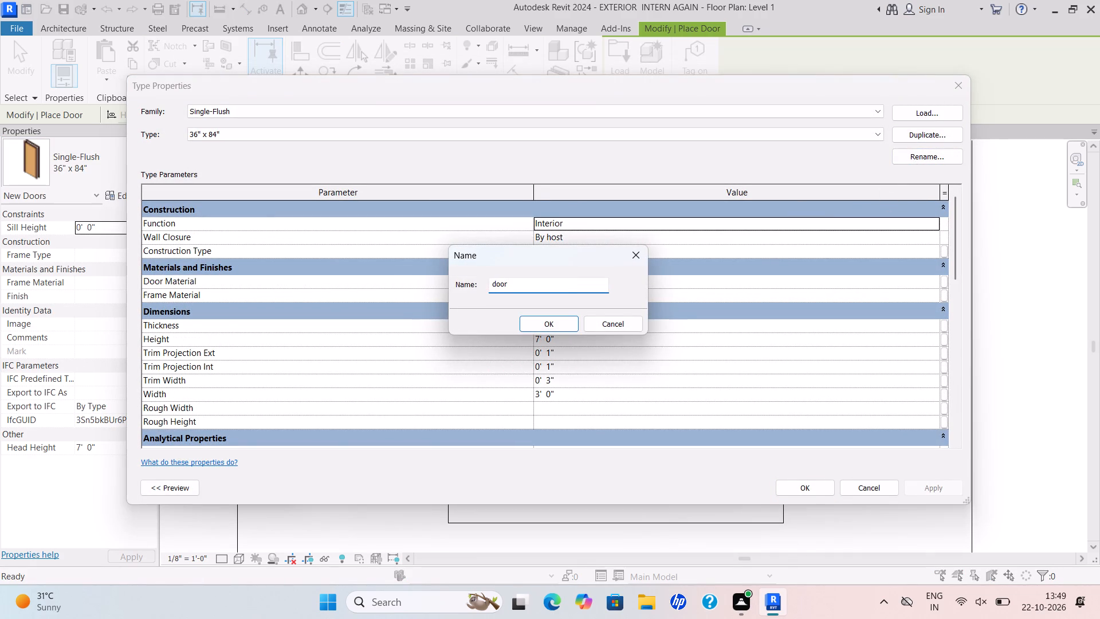
{"action": "key", "text": "space"}
{"action": "type", "text": "3'6\""}
{"action": "key", "text": "Return"}
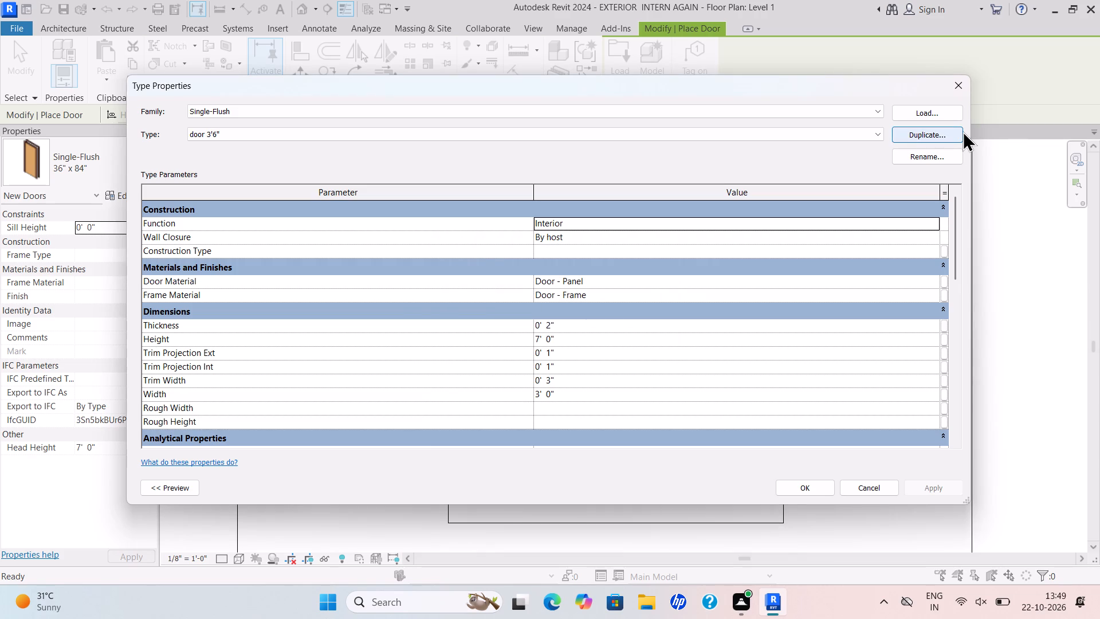
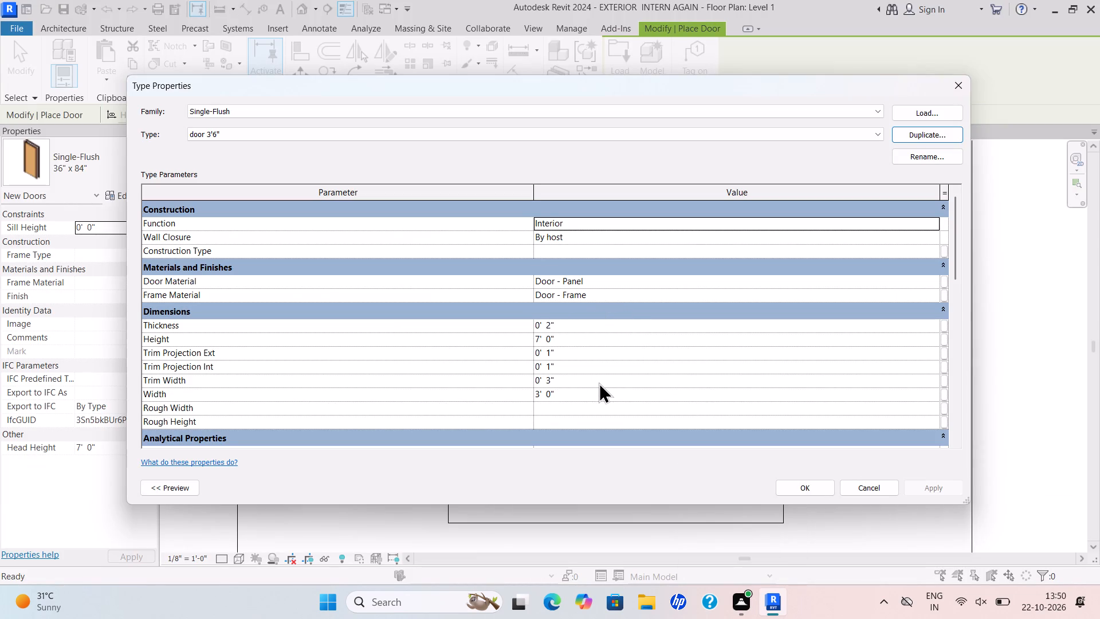
Set the width of the "door 3'6"" type to 3'6" and apply the type properties.
{"action": "left_click_drag", "start_coordinate": [568, 398], "coordinate": [544, 421]}
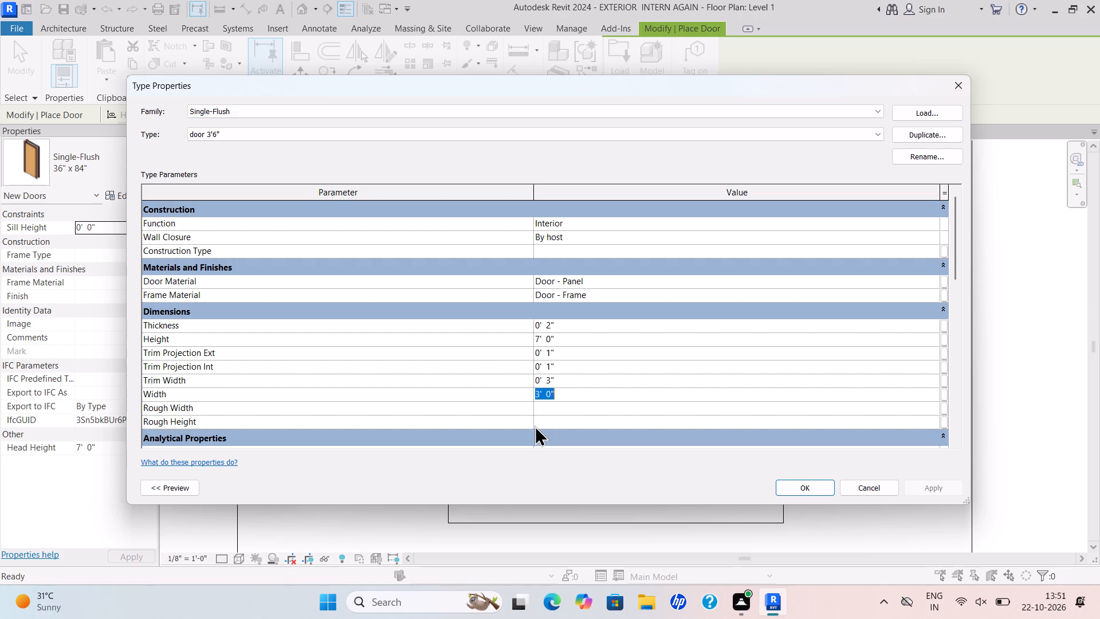
{"action": "key", "text": "BackSpace"}
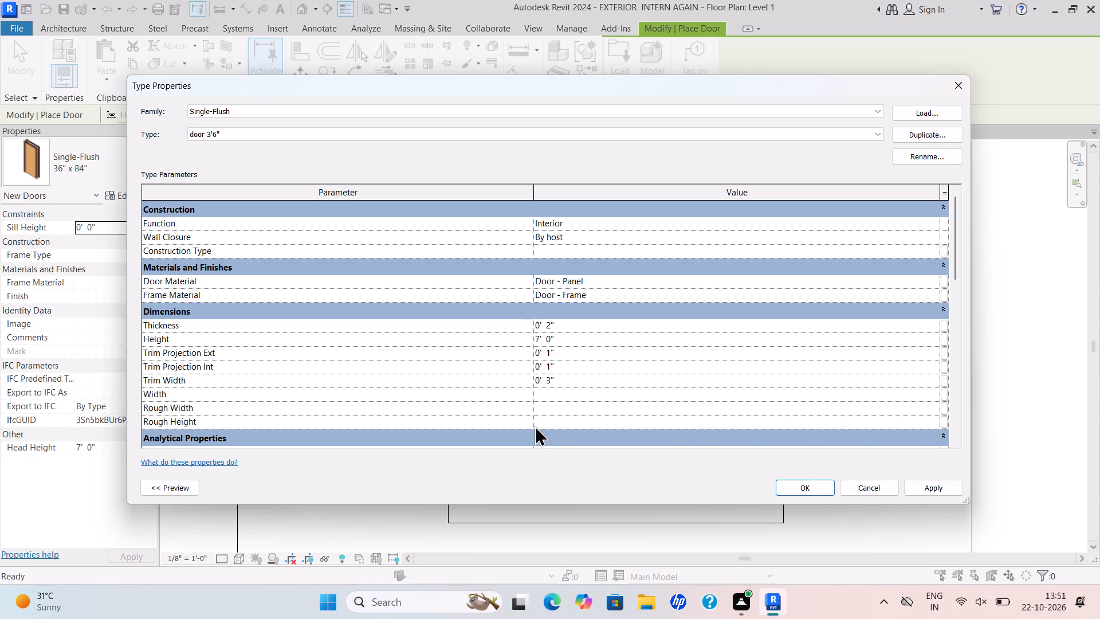
{"action": "type", "text": "3'6\""}
{"action": "key", "text": "Return"}
{"action": "left_click", "coordinate": [916, 485]}
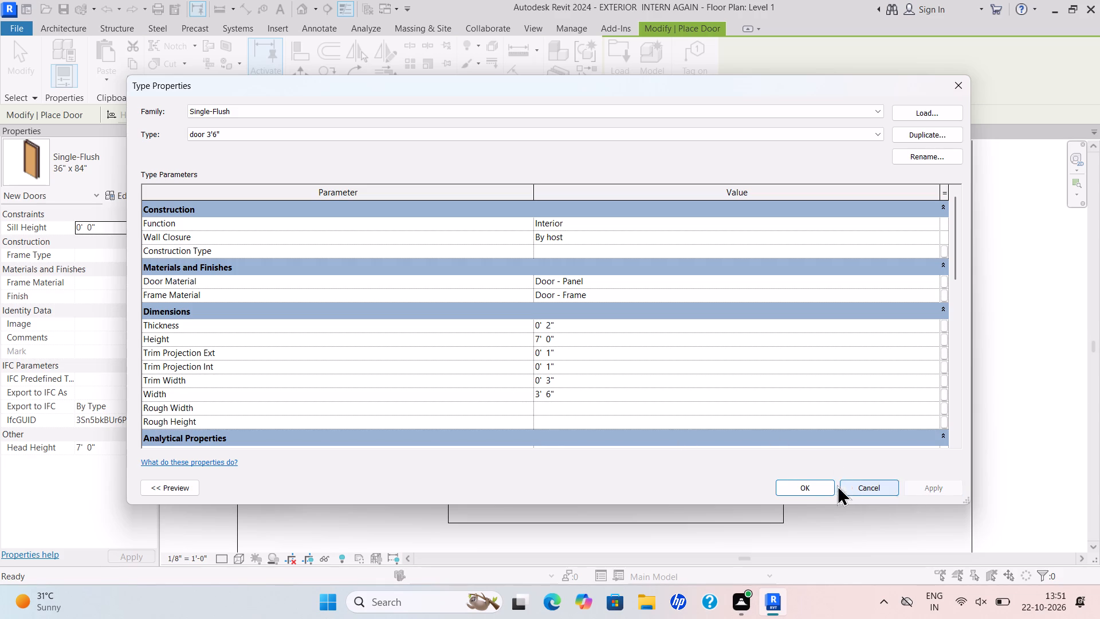
{"action": "left_click", "coordinate": [806, 488]}
Duplicate the Single-Flush 36" x 84" door type once more, naming the new type "door 2'6"".
{"action": "scroll", "coordinate": [148, 169], "scroll_direction": "up", "scroll_amount": 1}
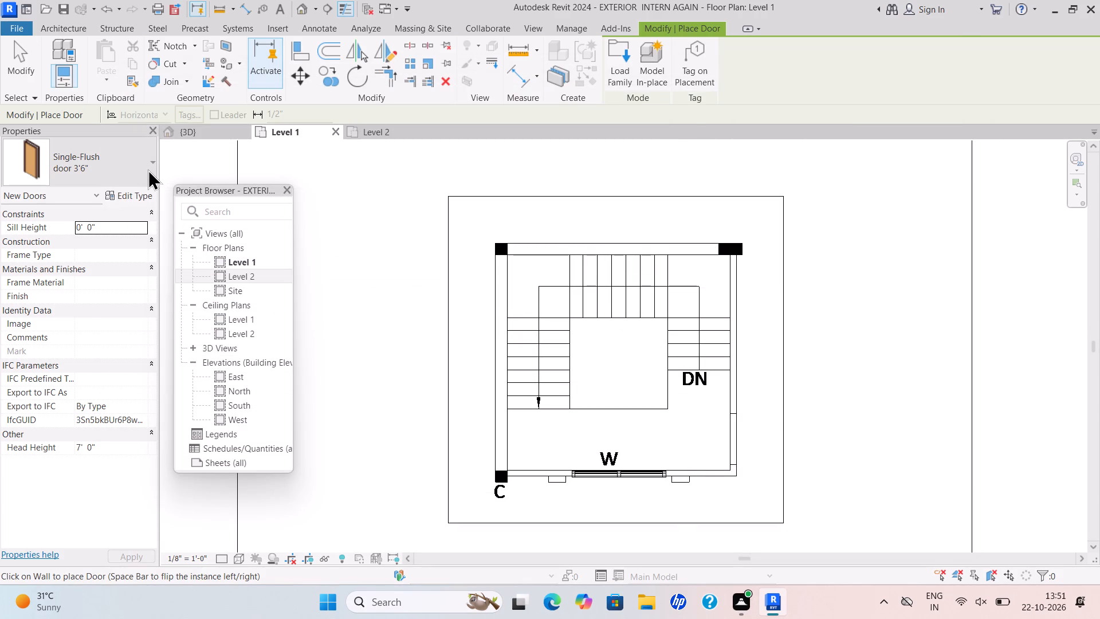
{"action": "scroll", "coordinate": [148, 169], "scroll_direction": "up", "scroll_amount": 1}
{"action": "left_click", "coordinate": [151, 156]}
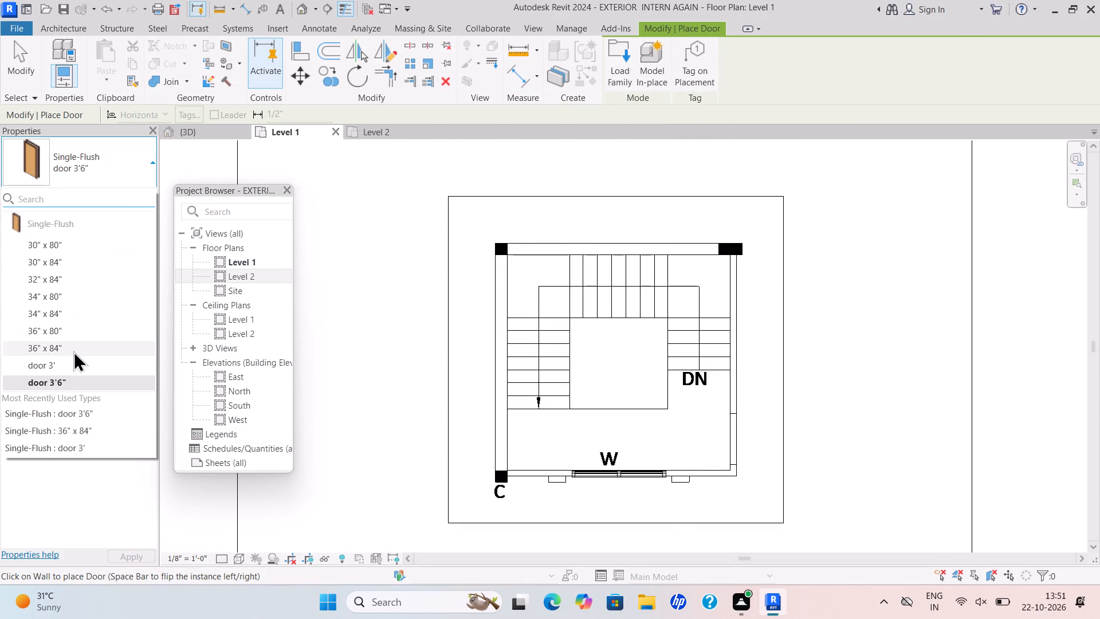
{"action": "left_click", "coordinate": [71, 344]}
{"action": "left_click", "coordinate": [112, 194]}
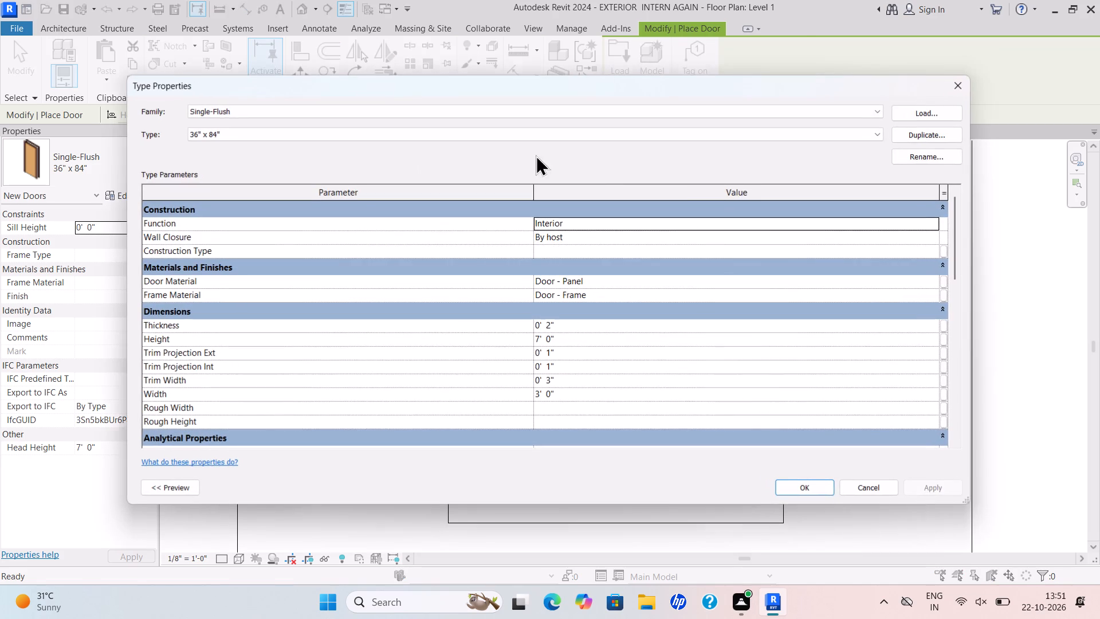
{"action": "left_click", "coordinate": [925, 127]}
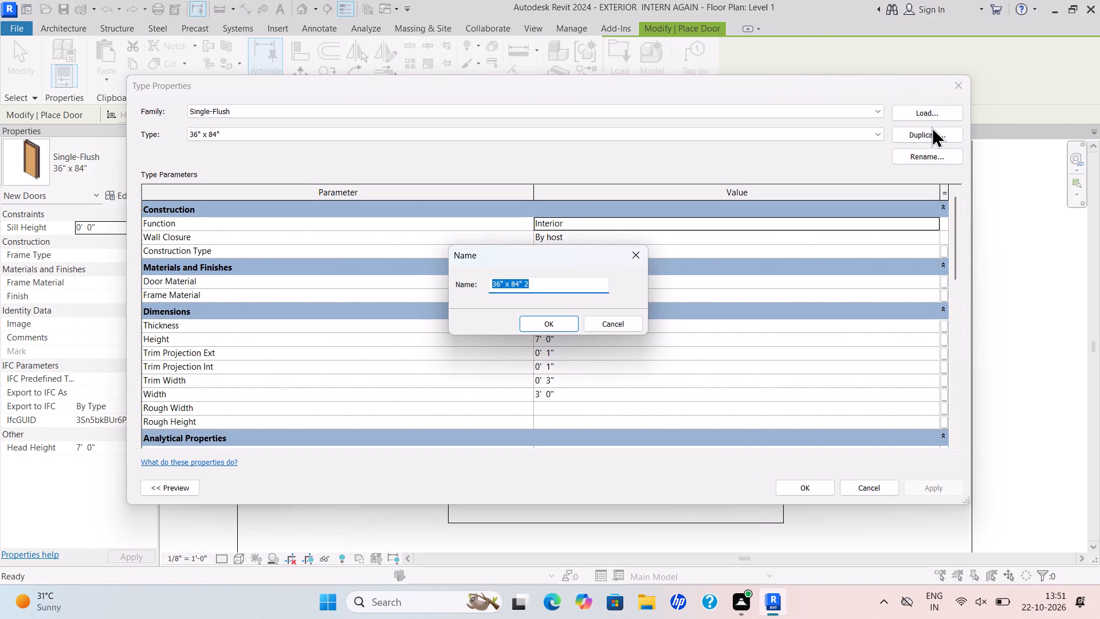
{"action": "key", "text": "BackSpace"}
{"action": "type", "text": "door 2'6\""}
{"action": "key", "text": "Return"}
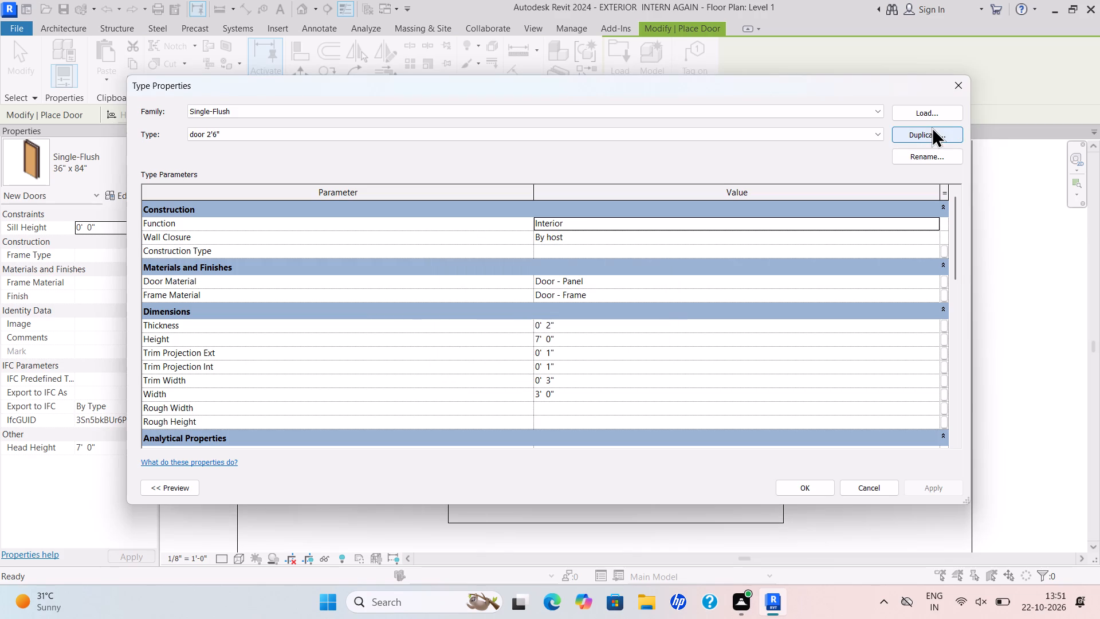
Set the width of the "door 2'6"" type to 2'6" and apply the type properties.
{"action": "left_click_drag", "start_coordinate": [565, 395], "coordinate": [541, 410]}
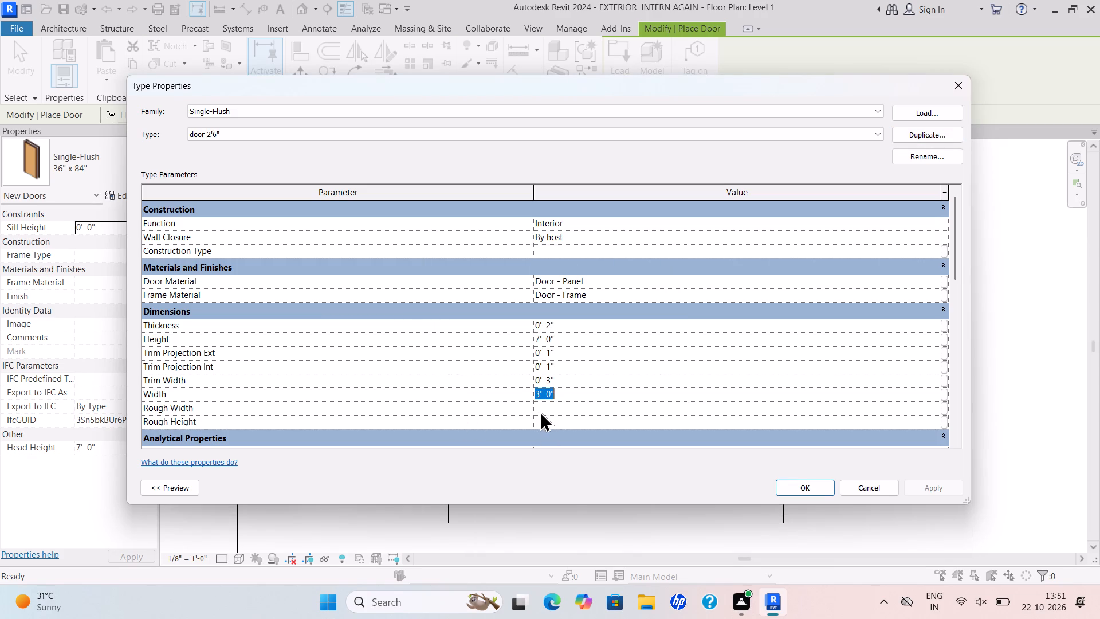
{"action": "key", "text": "BackSpace"}
{"action": "type", "text": "2'6\""}
{"action": "key", "text": "Return"}
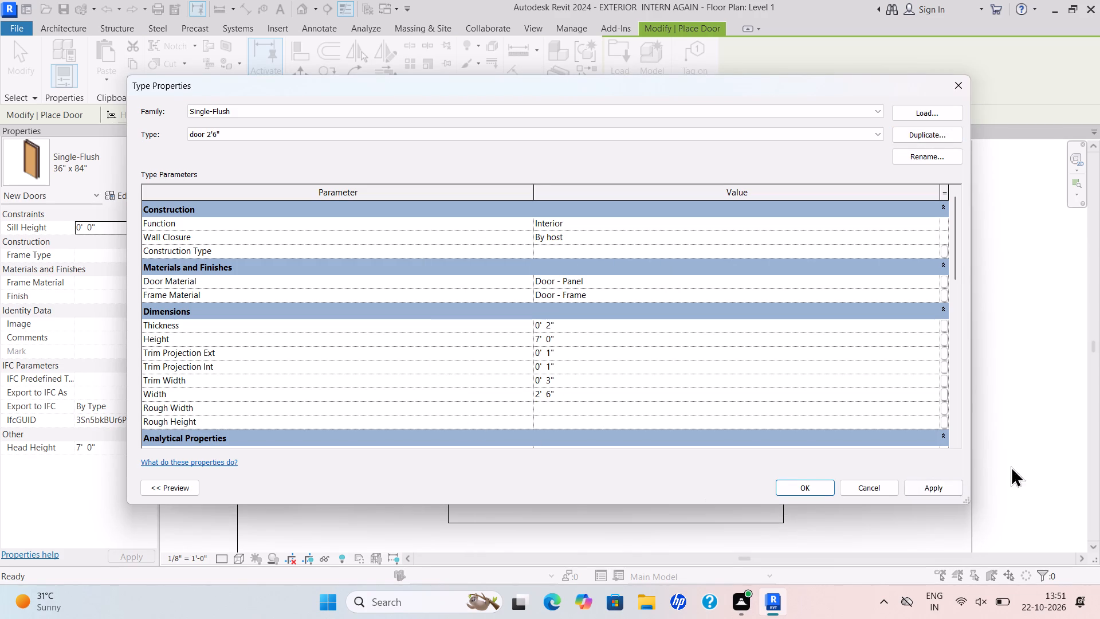
{"action": "left_click", "coordinate": [946, 480]}
{"action": "left_click", "coordinate": [826, 489]}
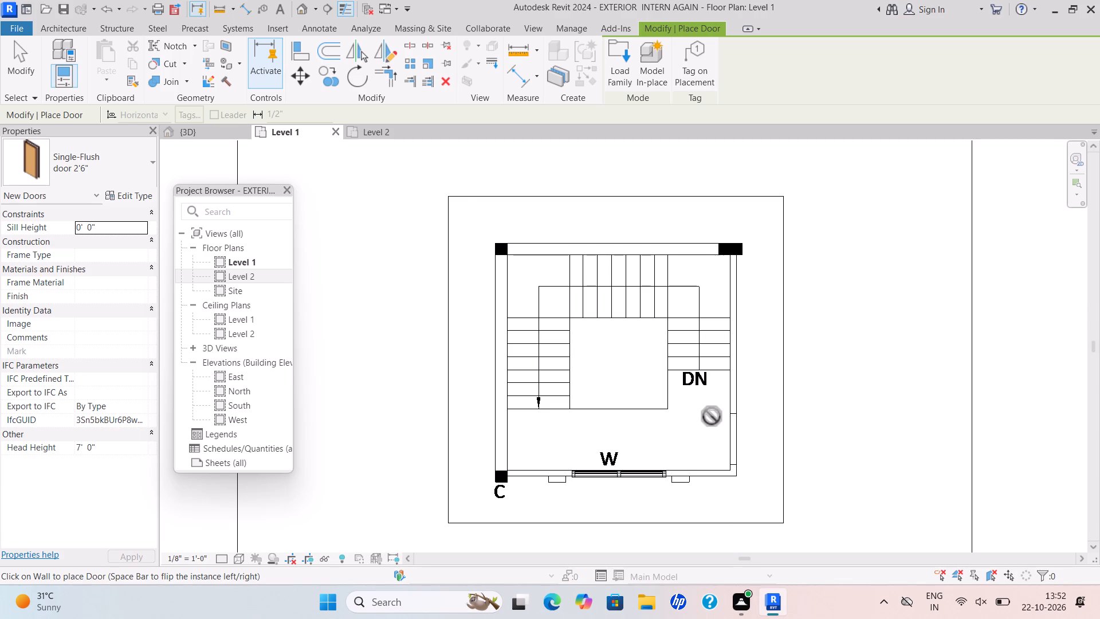
Examine the ground floor plan's D1 and D2 door openings around the store, dressing room, toilet and bedroom.
{"action": "scroll", "coordinate": [588, 351], "scroll_direction": "up", "scroll_amount": 3}
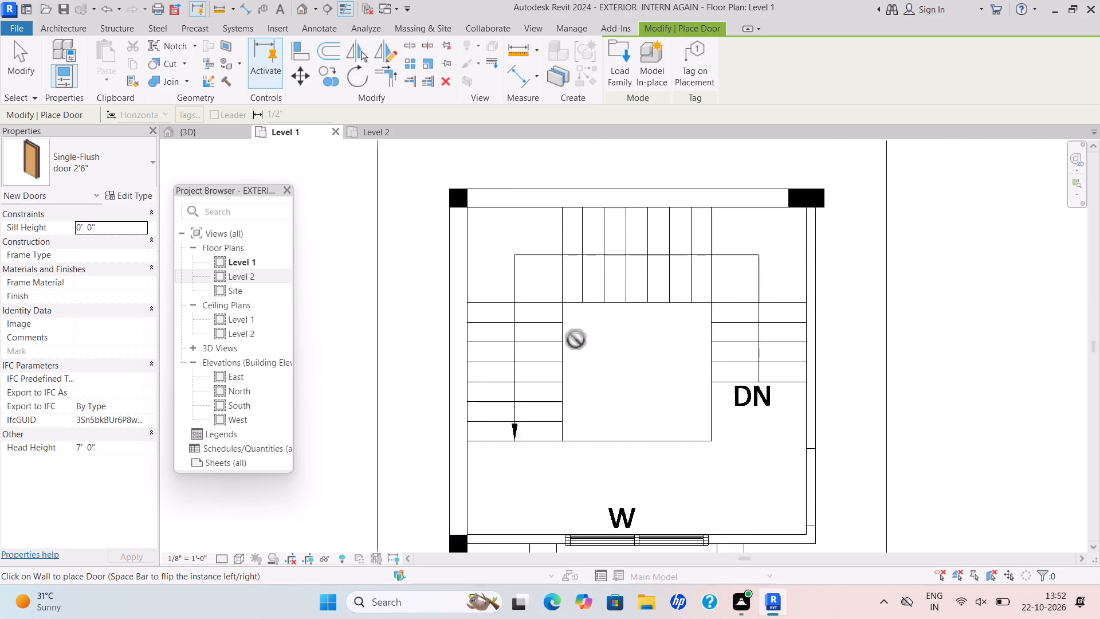
{"action": "scroll", "coordinate": [576, 339], "scroll_direction": "up", "scroll_amount": 1}
{"action": "scroll", "coordinate": [576, 339], "scroll_direction": "down", "scroll_amount": 8}
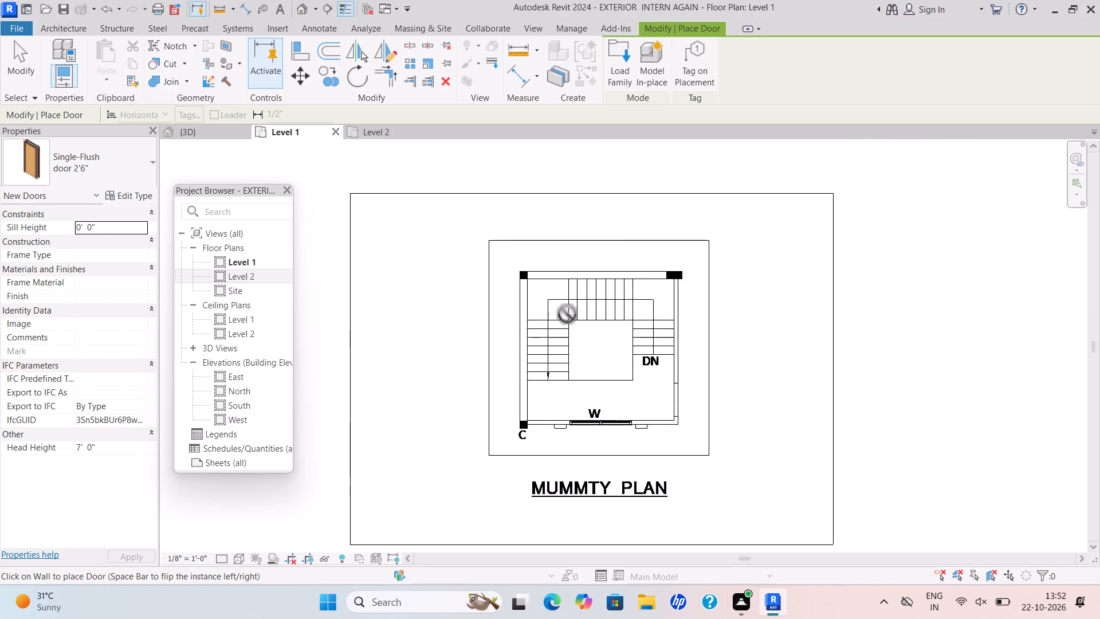
{"action": "scroll", "coordinate": [567, 314], "scroll_direction": "down", "scroll_amount": 1}
{"action": "middle_click_drag", "start_coordinate": [569, 314], "coordinate": [594, 335]}
{"action": "scroll", "coordinate": [666, 395], "scroll_direction": "up", "scroll_amount": 1}
{"action": "scroll", "coordinate": [794, 298], "scroll_direction": "down", "scroll_amount": 2}
{"action": "middle_click_drag", "start_coordinate": [797, 311], "coordinate": [805, 340]}
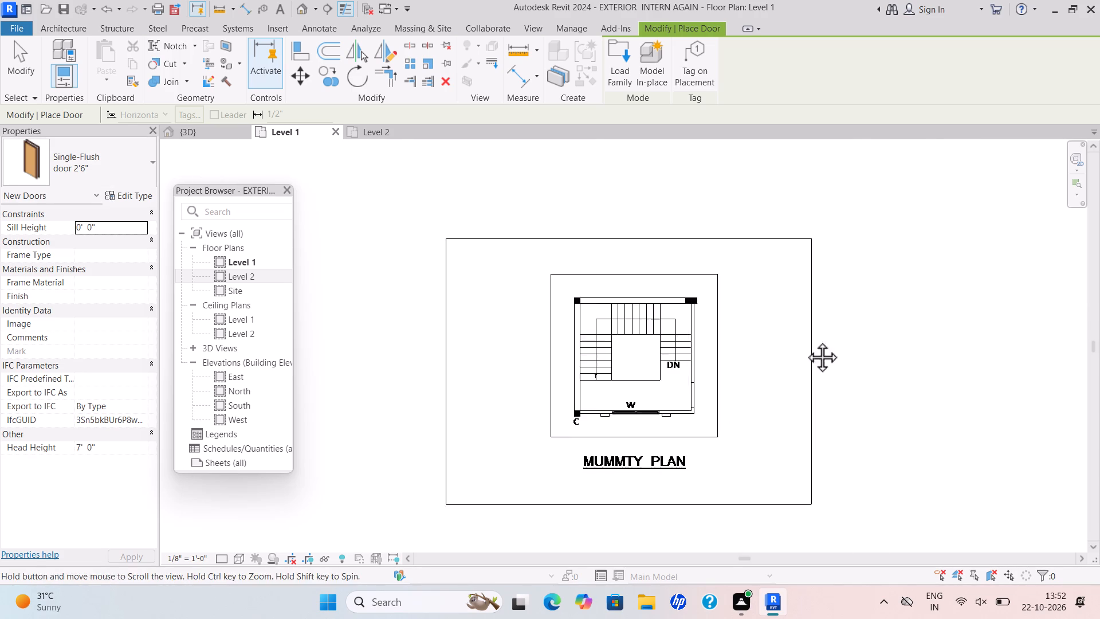
{"action": "middle_click_drag", "start_coordinate": [805, 340], "coordinate": [817, 385]}
{"action": "scroll", "coordinate": [805, 340], "scroll_direction": "down", "scroll_amount": 6}
{"action": "middle_click_drag", "start_coordinate": [807, 336], "coordinate": [812, 381]}
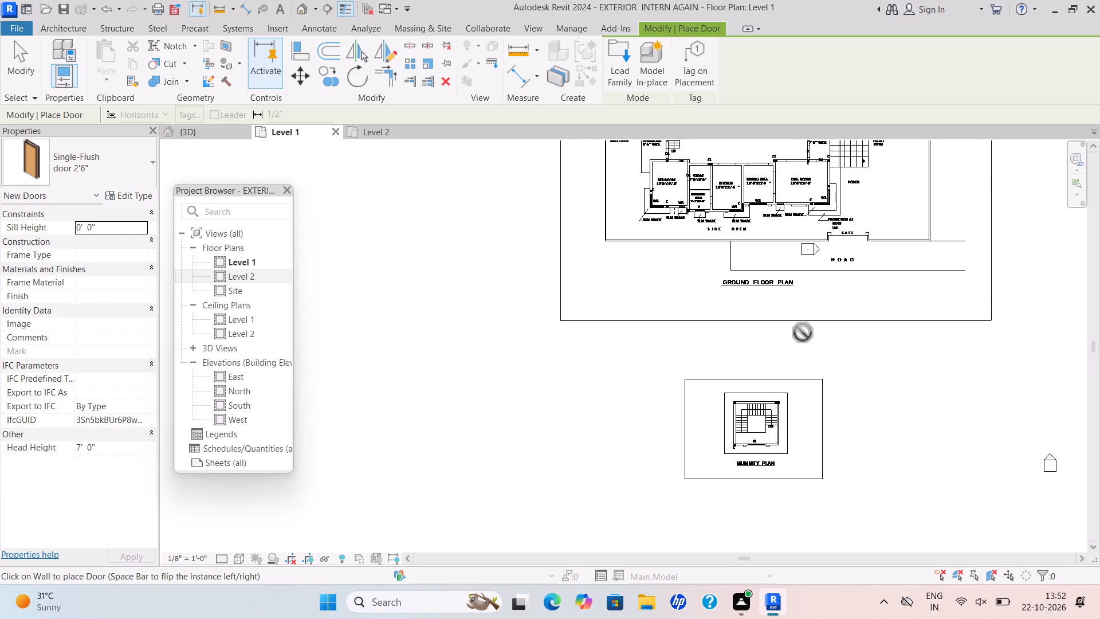
{"action": "scroll", "coordinate": [672, 246], "scroll_direction": "up", "scroll_amount": 4}
{"action": "scroll", "coordinate": [530, 255], "scroll_direction": "up", "scroll_amount": 1}
{"action": "middle_click_drag", "start_coordinate": [448, 412], "coordinate": [398, 483]}
{"action": "scroll", "coordinate": [408, 475], "scroll_direction": "down", "scroll_amount": 2}
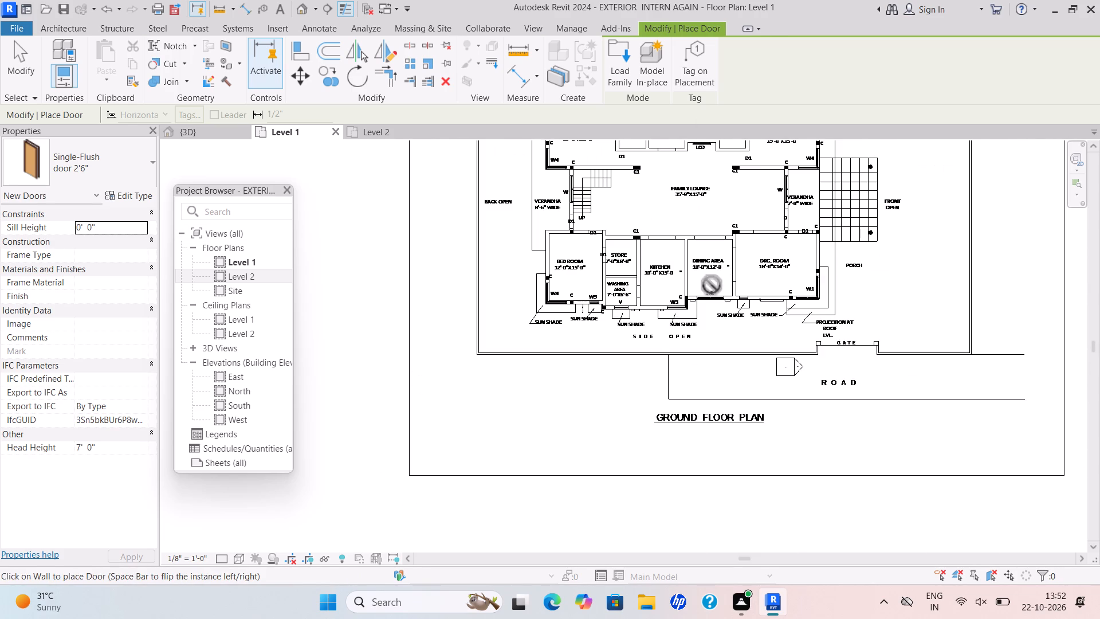
{"action": "scroll", "coordinate": [623, 271], "scroll_direction": "up", "scroll_amount": 15}
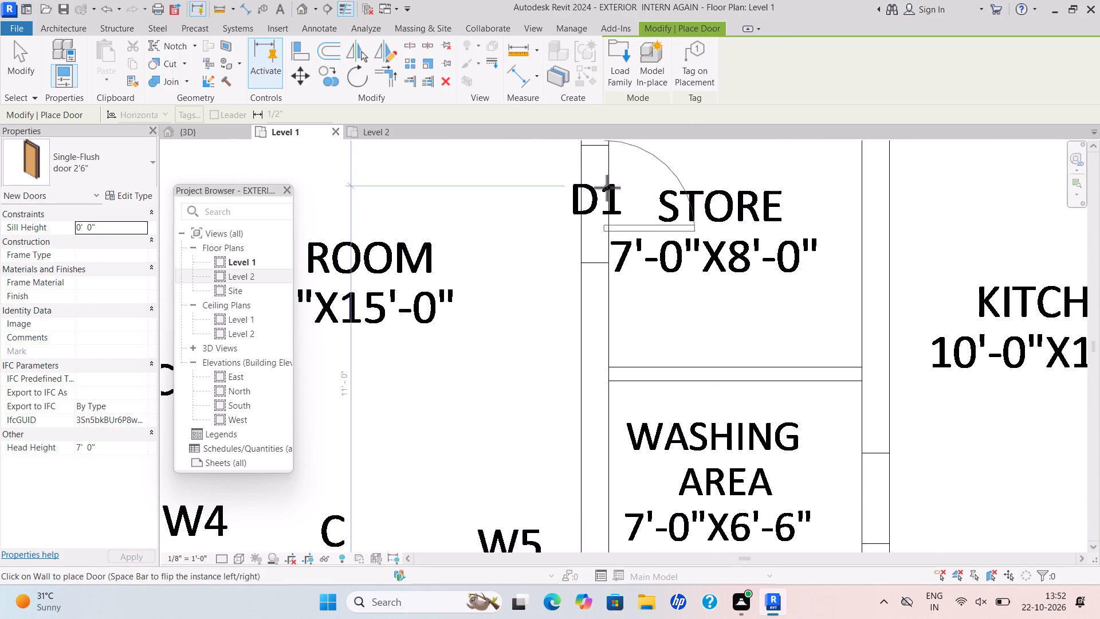
{"action": "scroll", "coordinate": [606, 190], "scroll_direction": "down", "scroll_amount": 6}
{"action": "middle_click_drag", "start_coordinate": [579, 265], "coordinate": [416, 414]}
{"action": "scroll", "coordinate": [672, 211], "scroll_direction": "down", "scroll_amount": 6}
{"action": "middle_click_drag", "start_coordinate": [672, 213], "coordinate": [337, 369]}
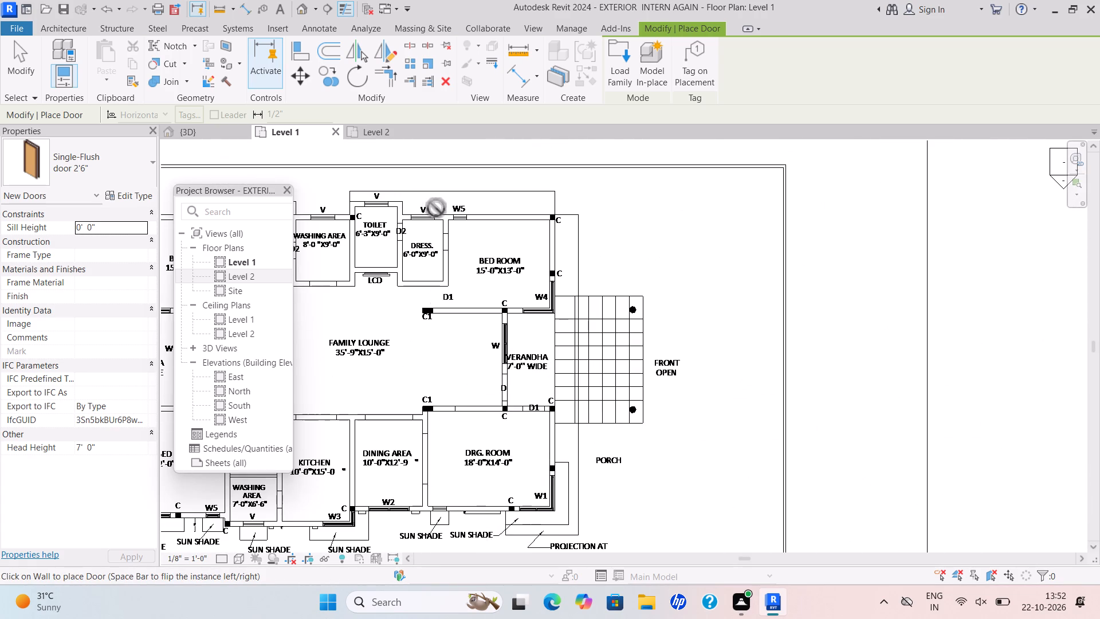
{"action": "scroll", "coordinate": [400, 271], "scroll_direction": "up", "scroll_amount": 9}
{"action": "scroll", "coordinate": [471, 213], "scroll_direction": "up", "scroll_amount": 1}
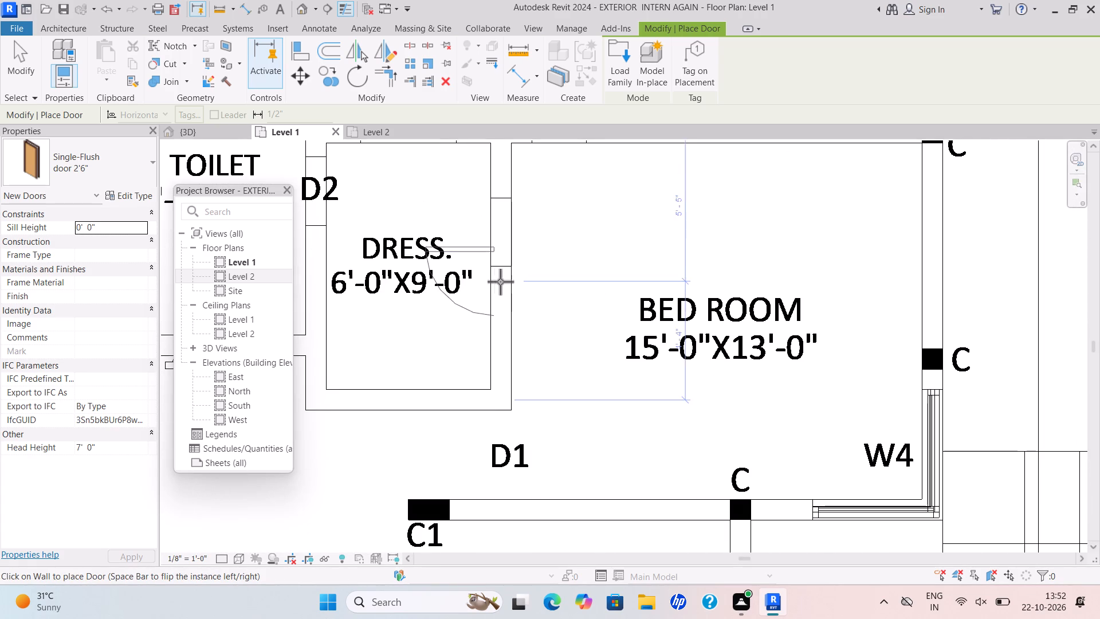
{"action": "scroll", "coordinate": [488, 265], "scroll_direction": "down", "scroll_amount": 2}
{"action": "middle_click_drag", "start_coordinate": [485, 263], "coordinate": [567, 265]}
{"action": "scroll", "coordinate": [455, 277], "scroll_direction": "down", "scroll_amount": 1}
{"action": "middle_click_drag", "start_coordinate": [455, 276], "coordinate": [453, 280]}
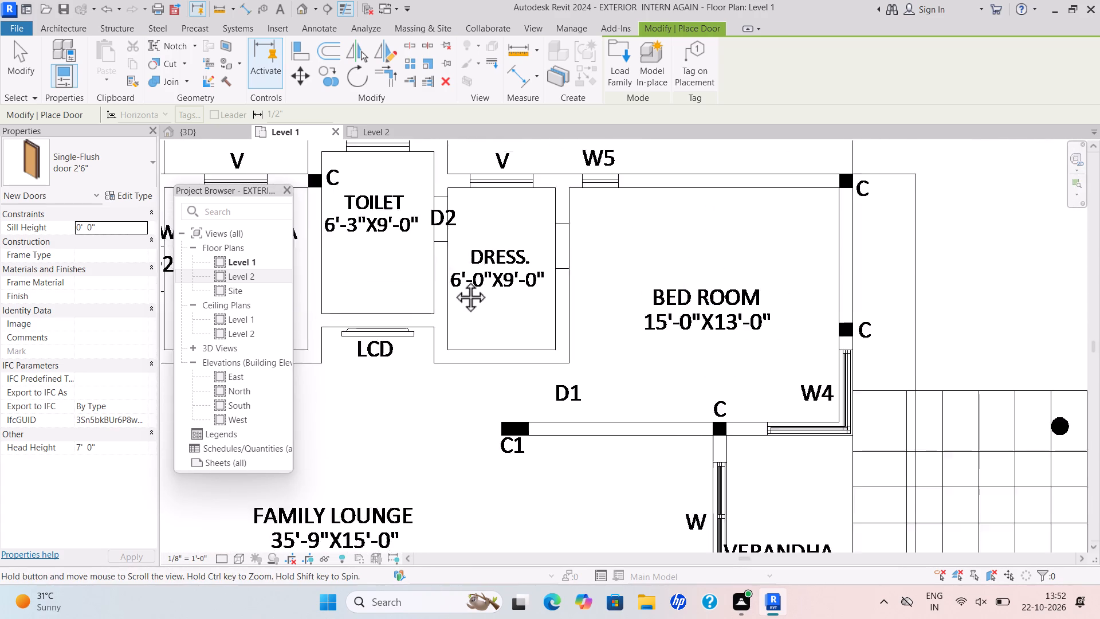
{"action": "scroll", "coordinate": [453, 280], "scroll_direction": "down", "scroll_amount": 1}
{"action": "middle_click_drag", "start_coordinate": [453, 280], "coordinate": [588, 286]}
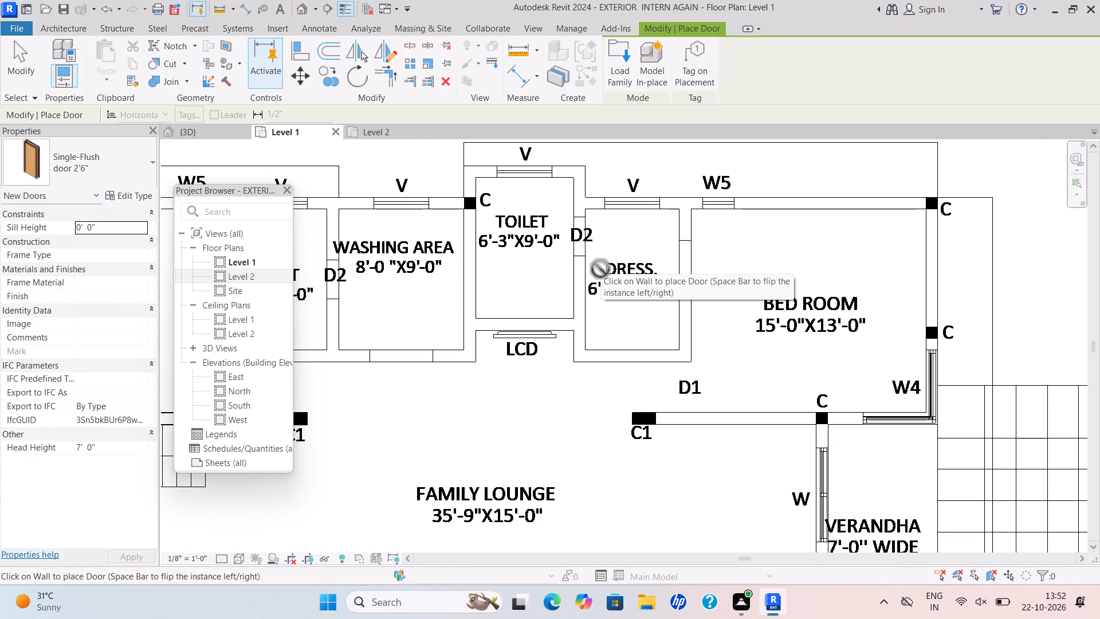
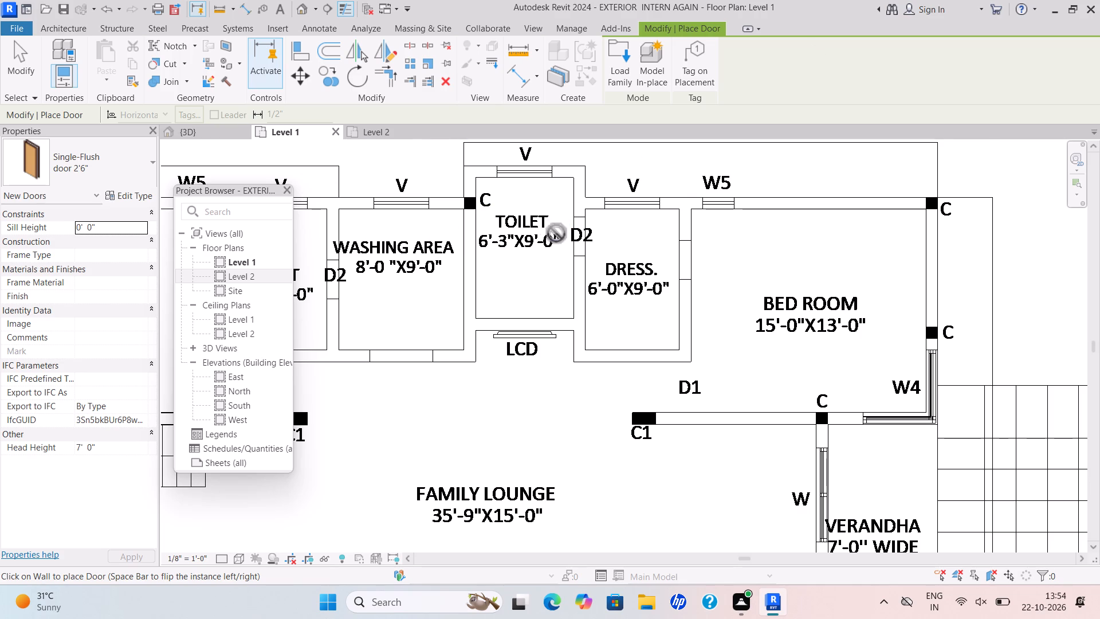
Place a "door 2'6"" door in the D2 opening between the 6'-0"x9'-0" toilet and the washing area, swinging into the toilet.
{"action": "scroll", "coordinate": [592, 240], "scroll_direction": "up", "scroll_amount": 5}
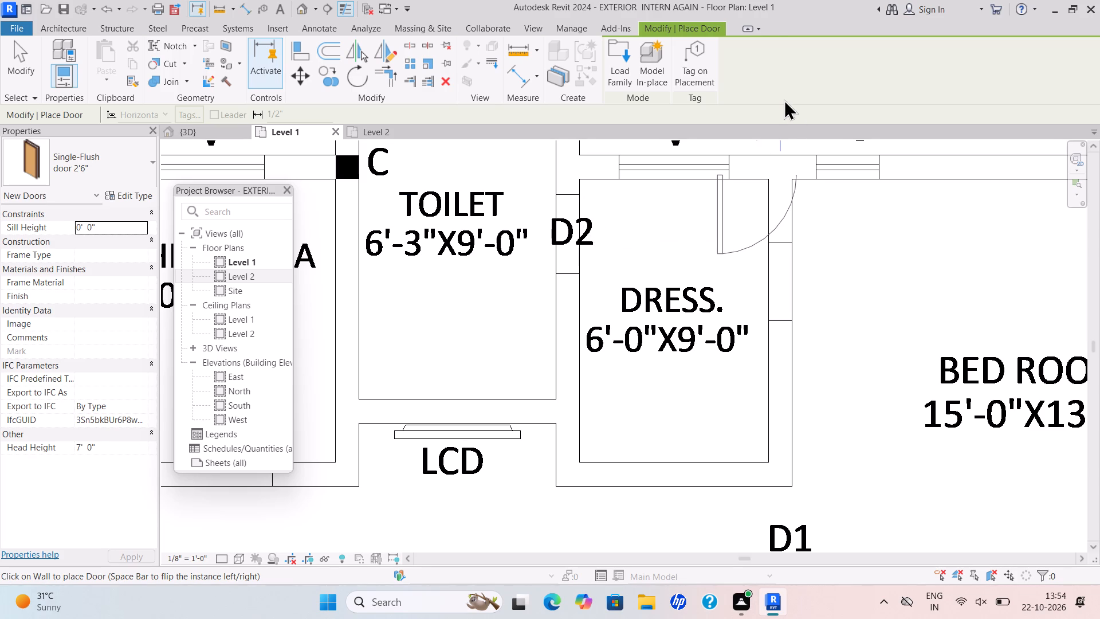
{"action": "scroll", "coordinate": [579, 276], "scroll_direction": "down", "scroll_amount": 2}
{"action": "middle_click_drag", "start_coordinate": [579, 276], "coordinate": [598, 310]}
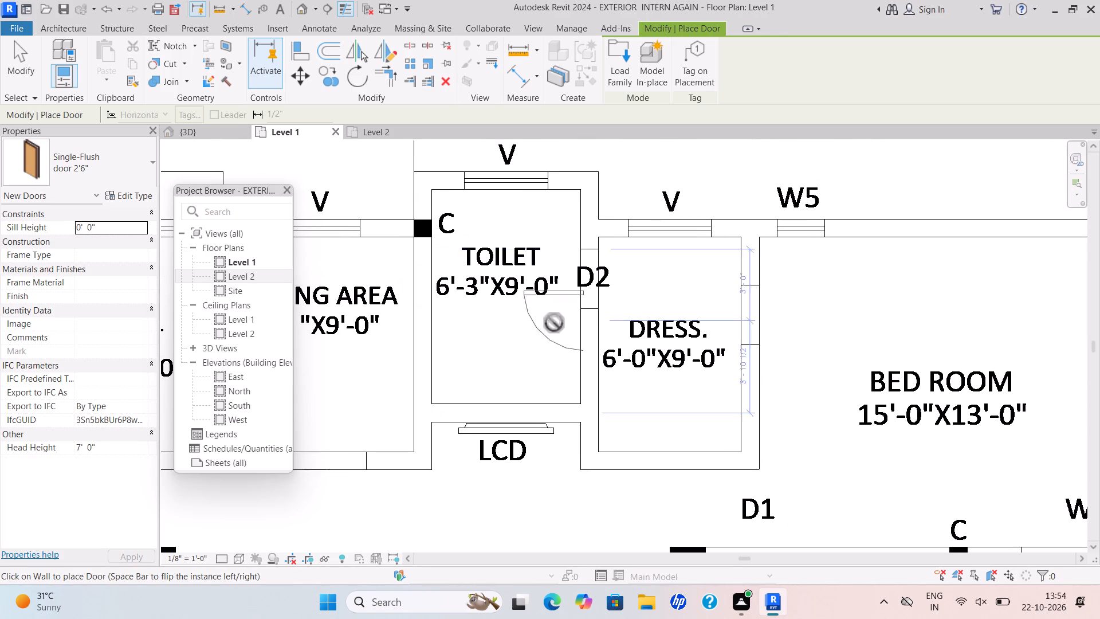
{"action": "scroll", "coordinate": [492, 372], "scroll_direction": "down", "scroll_amount": 3}
{"action": "middle_click_drag", "start_coordinate": [492, 371], "coordinate": [587, 342]}
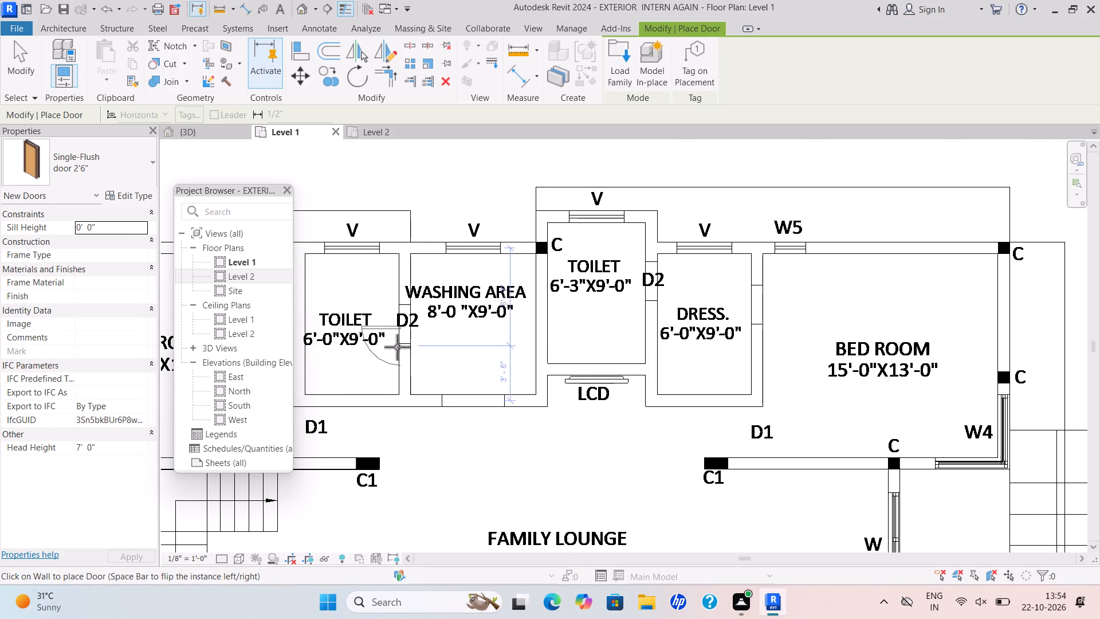
{"action": "scroll", "coordinate": [402, 326], "scroll_direction": "up", "scroll_amount": 5}
{"action": "left_click", "coordinate": [402, 326]}
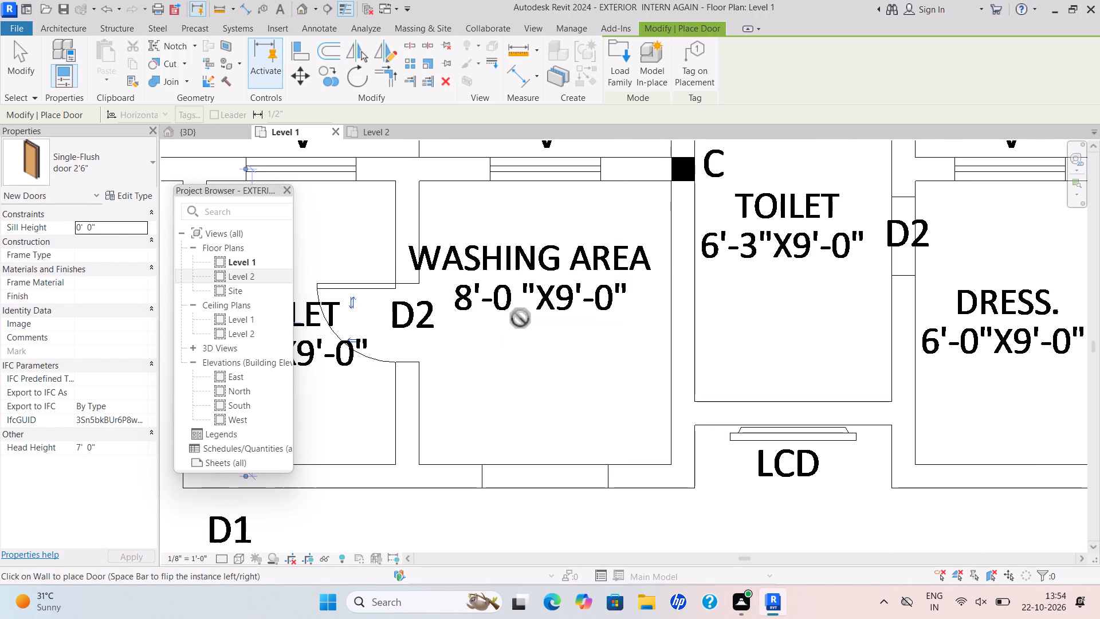
Place a "door 2'6"" door in the D2 opening between the 6'-3"x9'-0" toilet and the dressing room, swinging into the toilet.
{"action": "scroll", "coordinate": [510, 335], "scroll_direction": "down", "scroll_amount": 5}
{"action": "scroll", "coordinate": [725, 283], "scroll_direction": "up", "scroll_amount": 10}
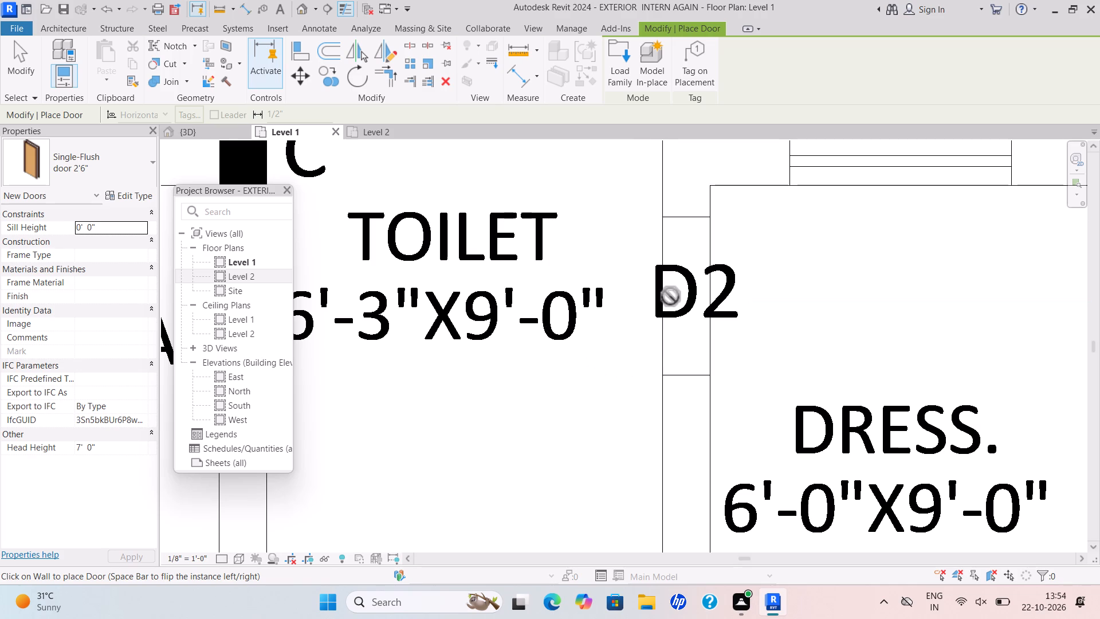
{"action": "scroll", "coordinate": [662, 301], "scroll_direction": "up", "scroll_amount": 2}
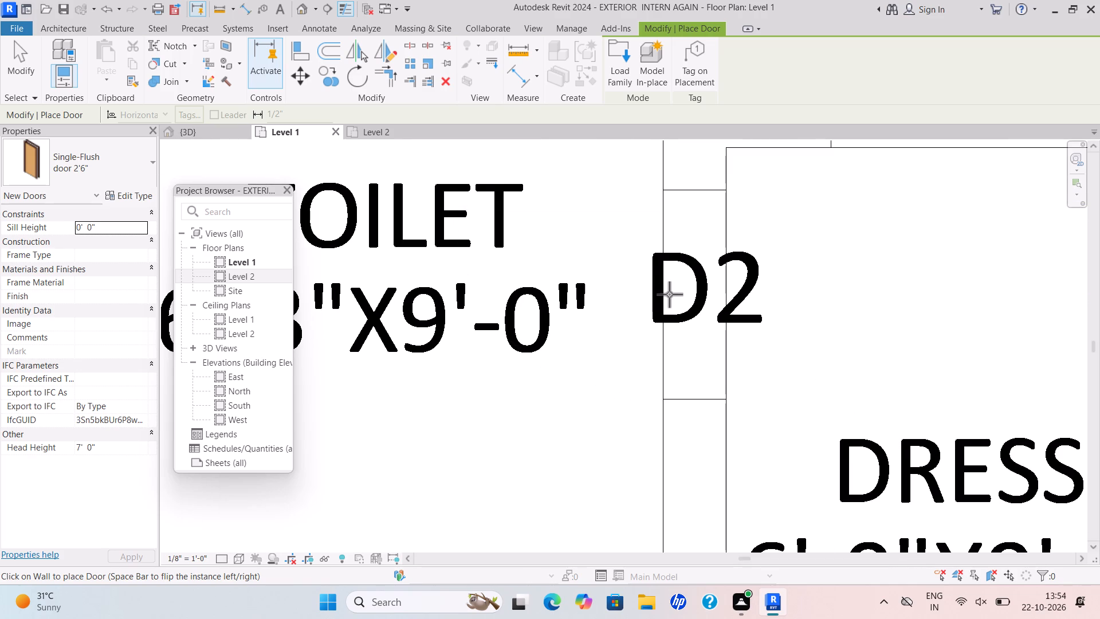
{"action": "left_click", "coordinate": [669, 295]}
{"action": "scroll", "coordinate": [757, 316], "scroll_direction": "down", "scroll_amount": 8}
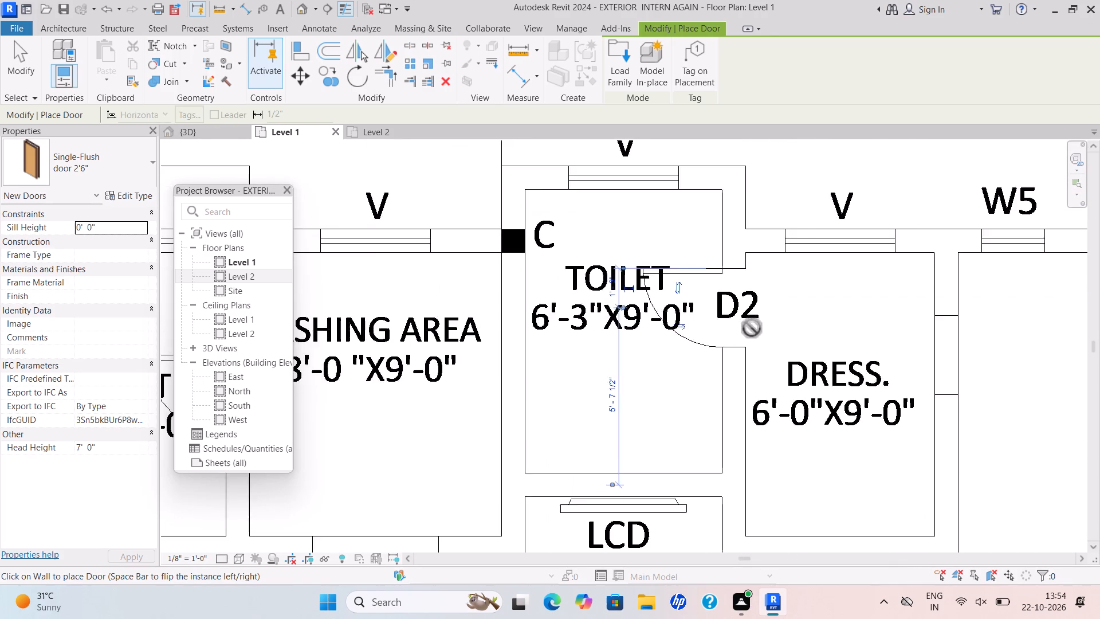
Place a "door 2'6"" door in the opening between the dressing room and the bedroom, swinging into the dressing room.
{"action": "scroll", "coordinate": [752, 328], "scroll_direction": "down", "scroll_amount": 3}
{"action": "scroll", "coordinate": [847, 344], "scroll_direction": "up", "scroll_amount": 6}
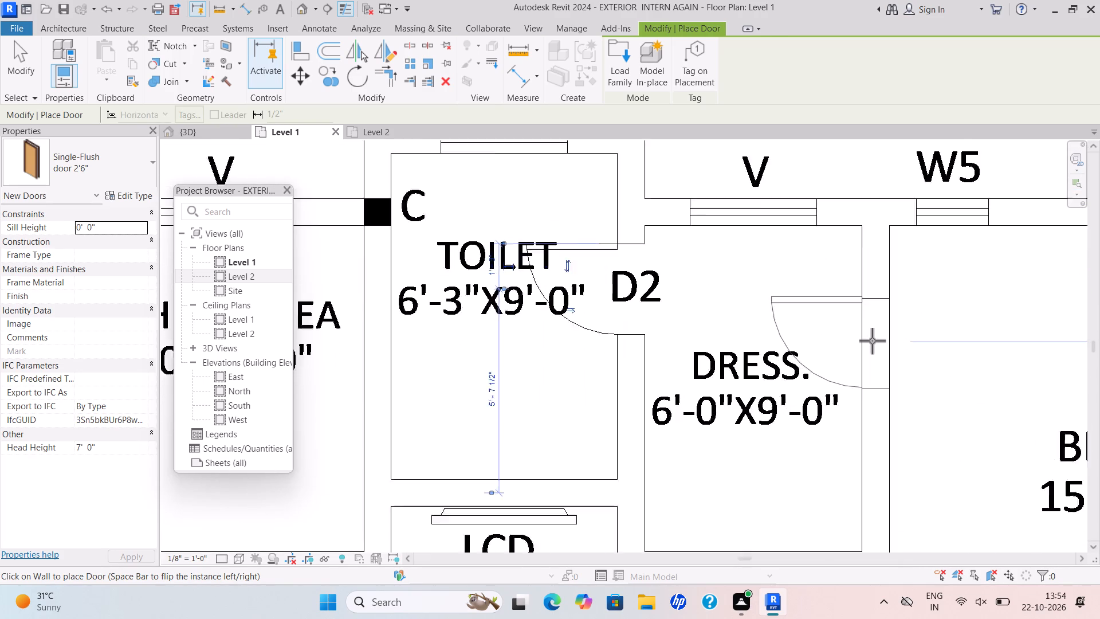
{"action": "scroll", "coordinate": [872, 340], "scroll_direction": "up", "scroll_amount": 1}
{"action": "left_click", "coordinate": [872, 340]}
{"action": "scroll", "coordinate": [945, 339], "scroll_direction": "down", "scroll_amount": 4}
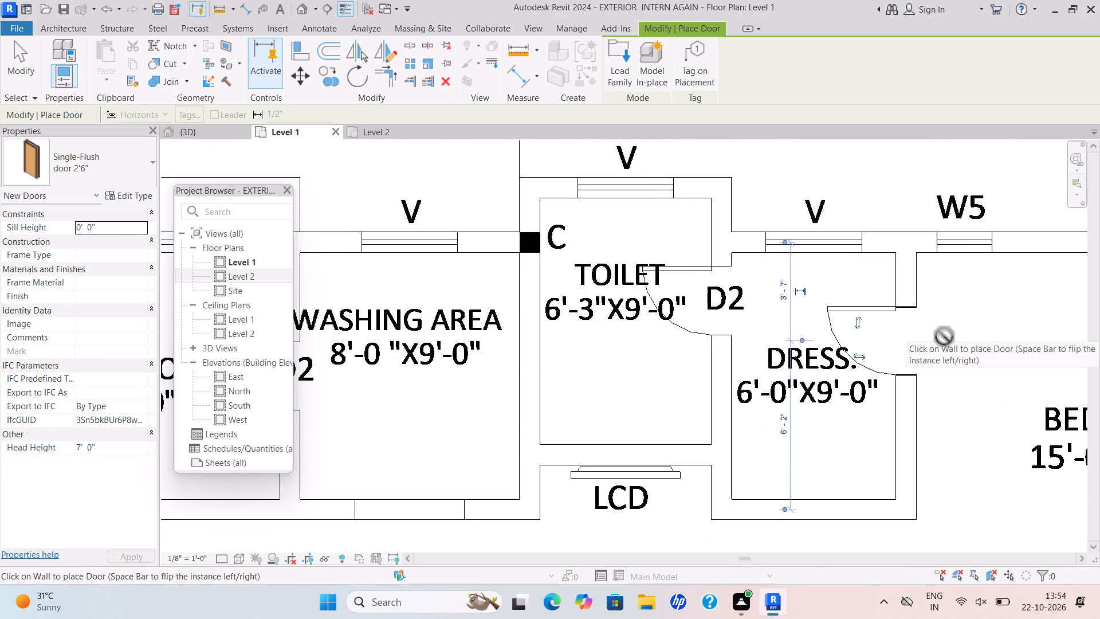
Switch the door type for placement to Single-Flush "door 3'" for the ground floor's D1 openings.
{"action": "middle_click_drag", "start_coordinate": [941, 335], "coordinate": [830, 301]}
{"action": "scroll", "coordinate": [925, 332], "scroll_direction": "down", "scroll_amount": 3}
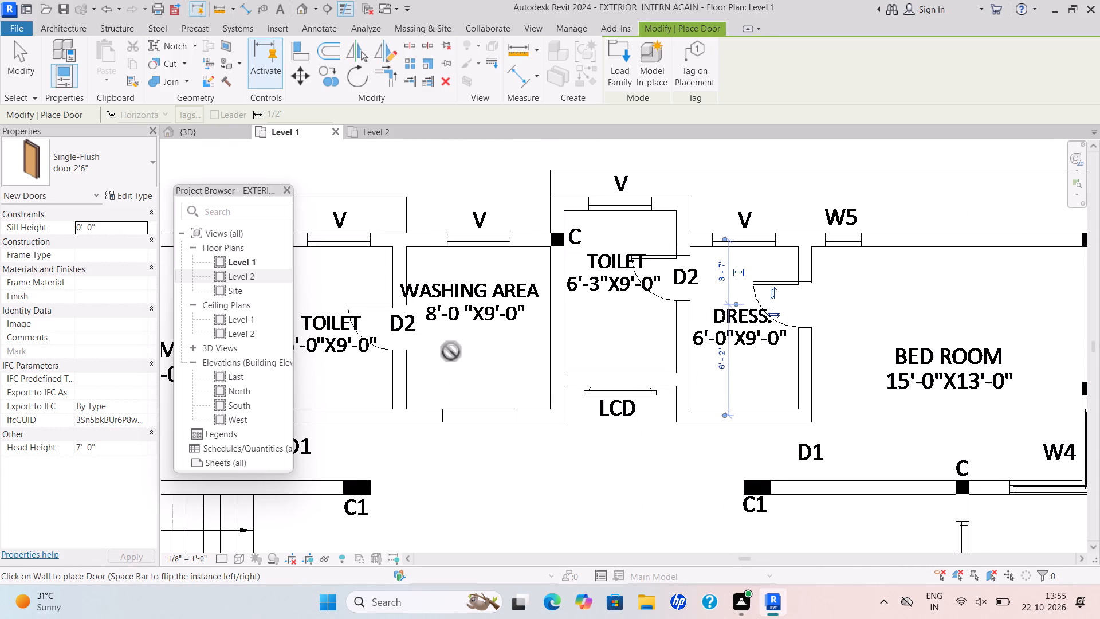
{"action": "scroll", "coordinate": [453, 351], "scroll_direction": "down", "scroll_amount": 2}
{"action": "scroll", "coordinate": [658, 347], "scroll_direction": "down", "scroll_amount": 4}
{"action": "scroll", "coordinate": [567, 411], "scroll_direction": "down", "scroll_amount": 4}
{"action": "middle_click_drag", "start_coordinate": [563, 411], "coordinate": [532, 316]}
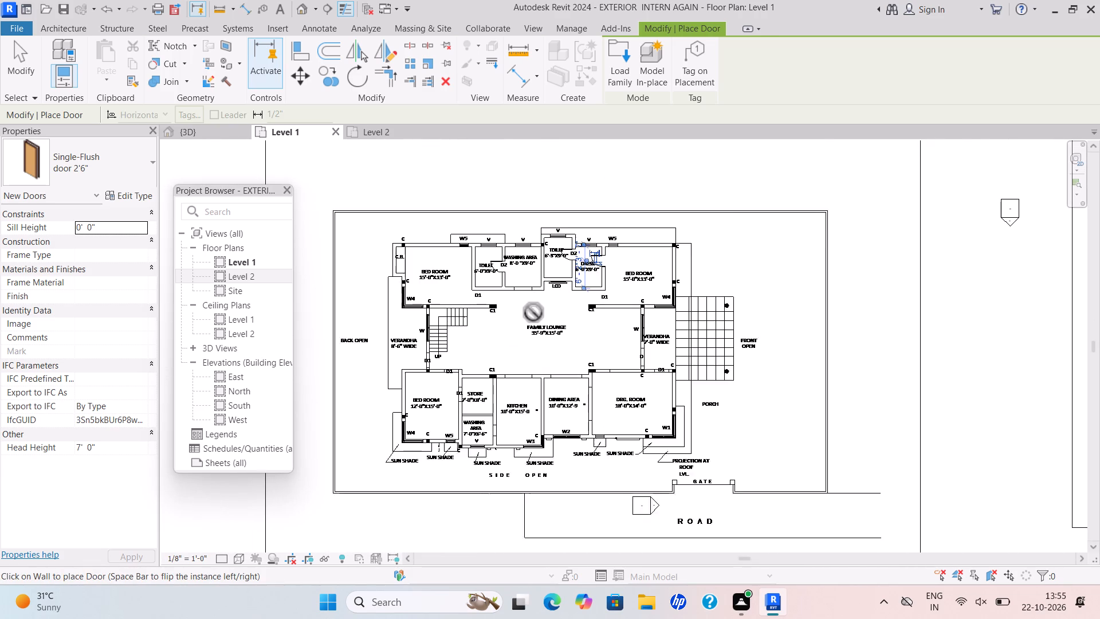
{"action": "scroll", "coordinate": [531, 327], "scroll_direction": "up", "scroll_amount": 17}
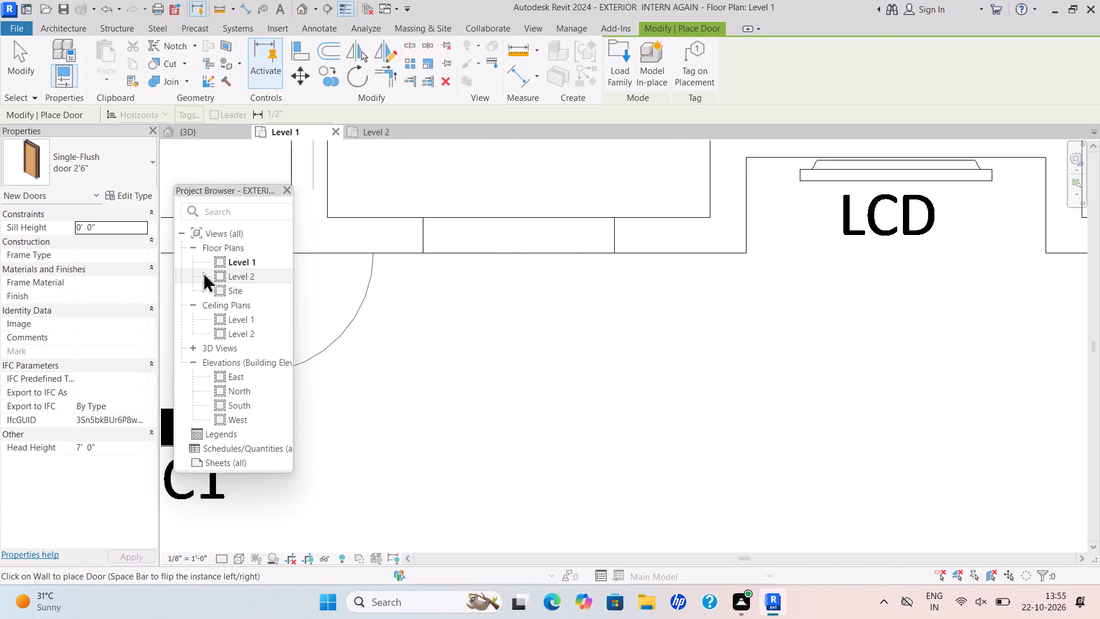
{"action": "scroll", "coordinate": [441, 258], "scroll_direction": "down", "scroll_amount": 11}
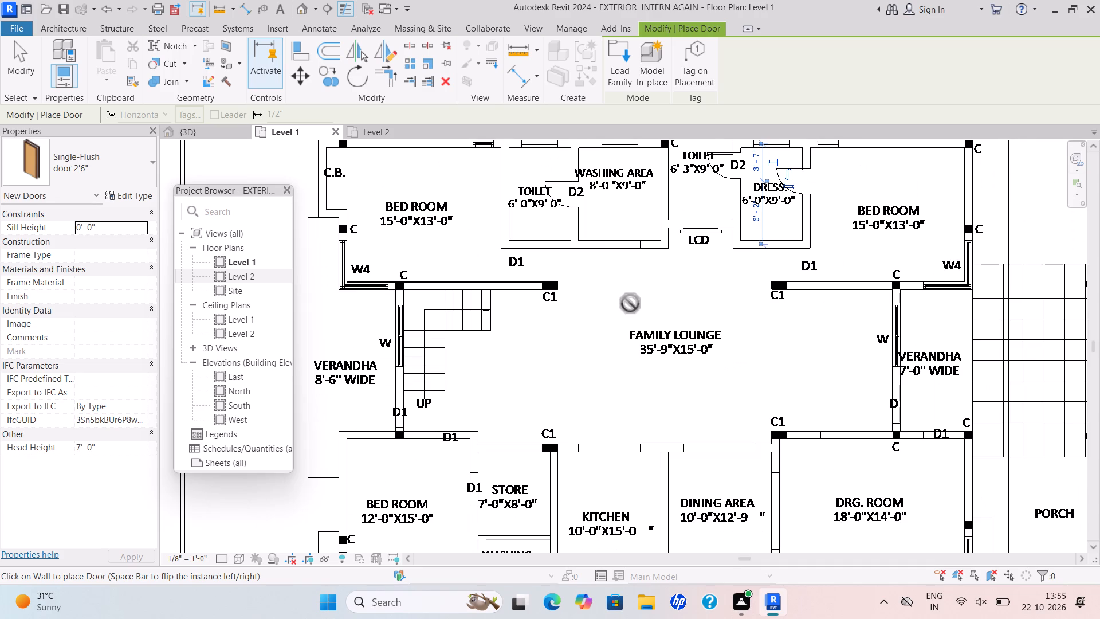
{"action": "scroll", "coordinate": [596, 338], "scroll_direction": "down", "scroll_amount": 4}
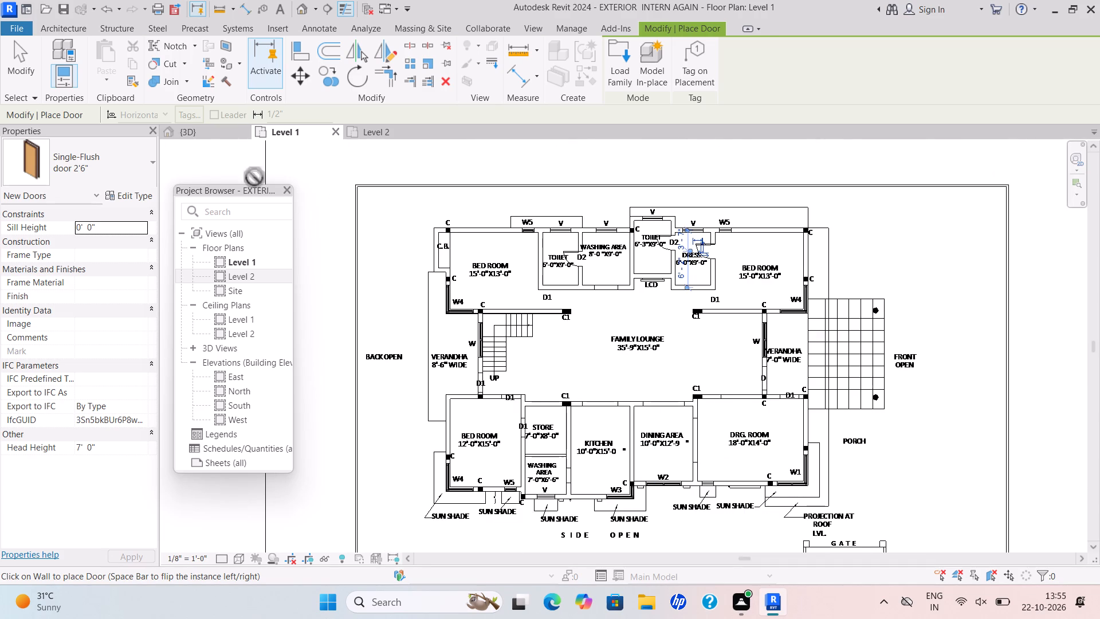
{"action": "left_click", "coordinate": [150, 164]}
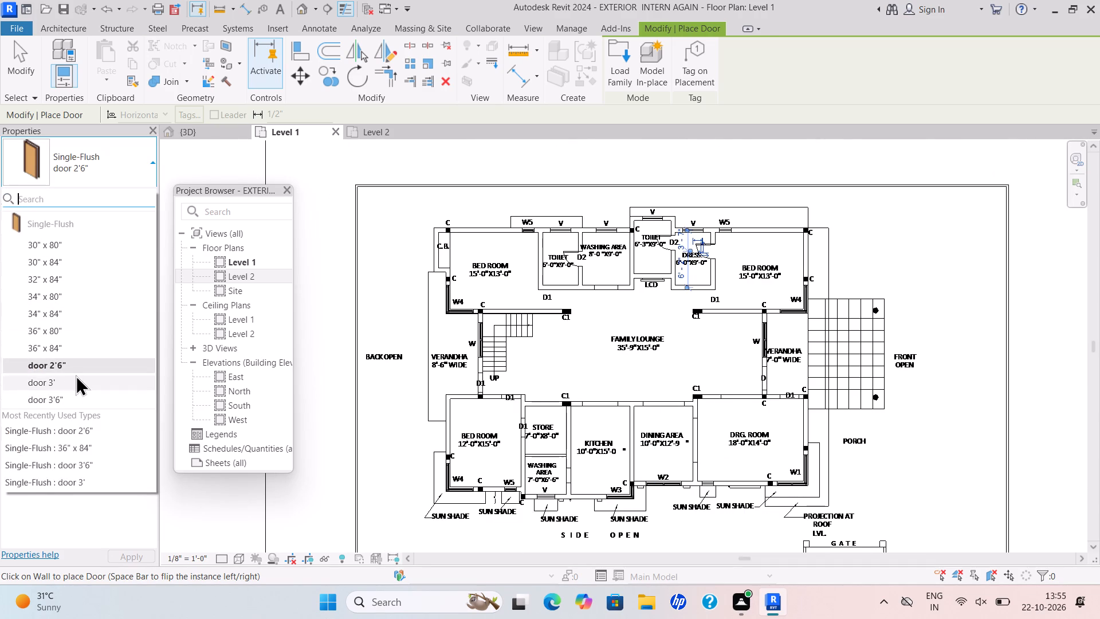
{"action": "left_click", "coordinate": [65, 380]}
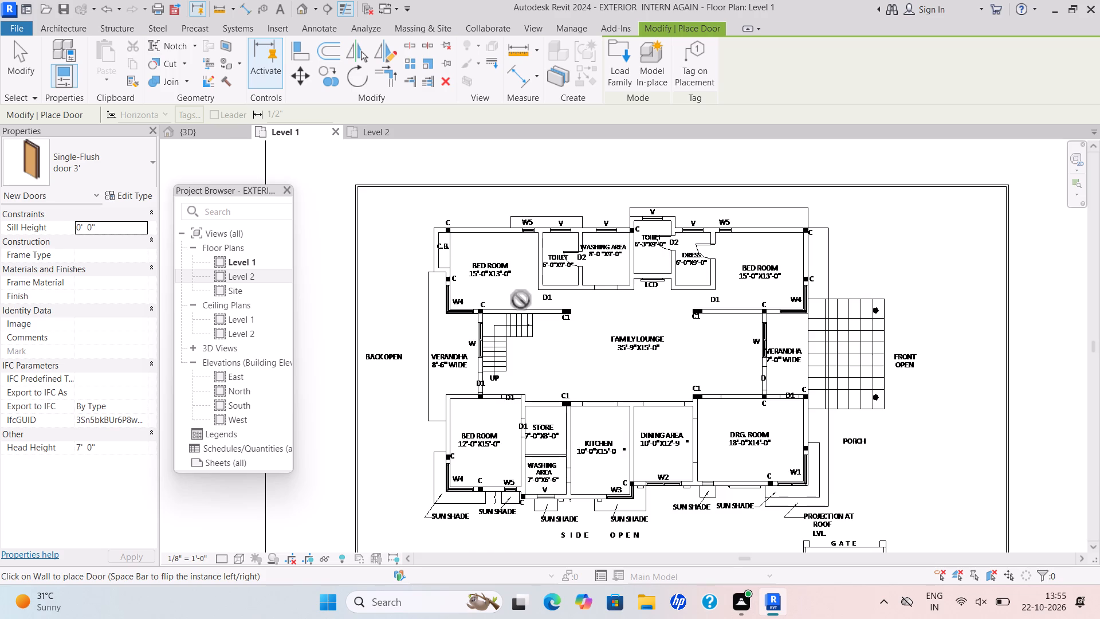
Examine the D1 positions by the ground floor bedrooms and the door openings on the first floor plan.
{"action": "scroll", "coordinate": [514, 295], "scroll_direction": "up", "scroll_amount": 3}
{"action": "scroll", "coordinate": [564, 246], "scroll_direction": "up", "scroll_amount": 6}
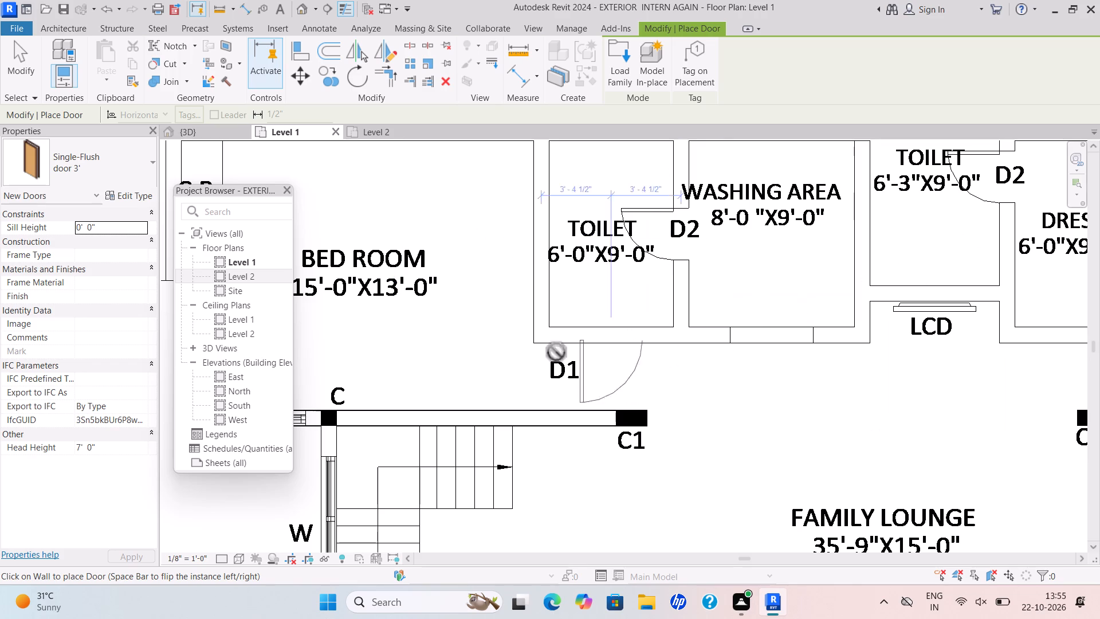
{"action": "scroll", "coordinate": [669, 342], "scroll_direction": "down", "scroll_amount": 5}
{"action": "middle_click_drag", "start_coordinate": [635, 350], "coordinate": [630, 383]}
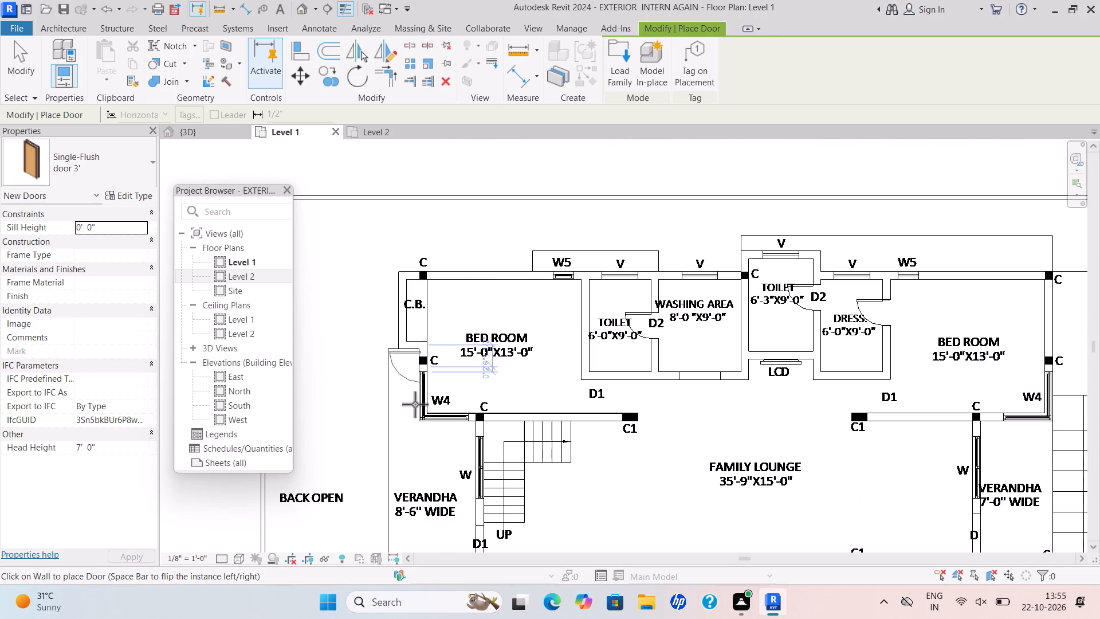
{"action": "scroll", "coordinate": [590, 491], "scroll_direction": "down", "scroll_amount": 9}
{"action": "middle_click_drag", "start_coordinate": [560, 412], "coordinate": [795, 346]}
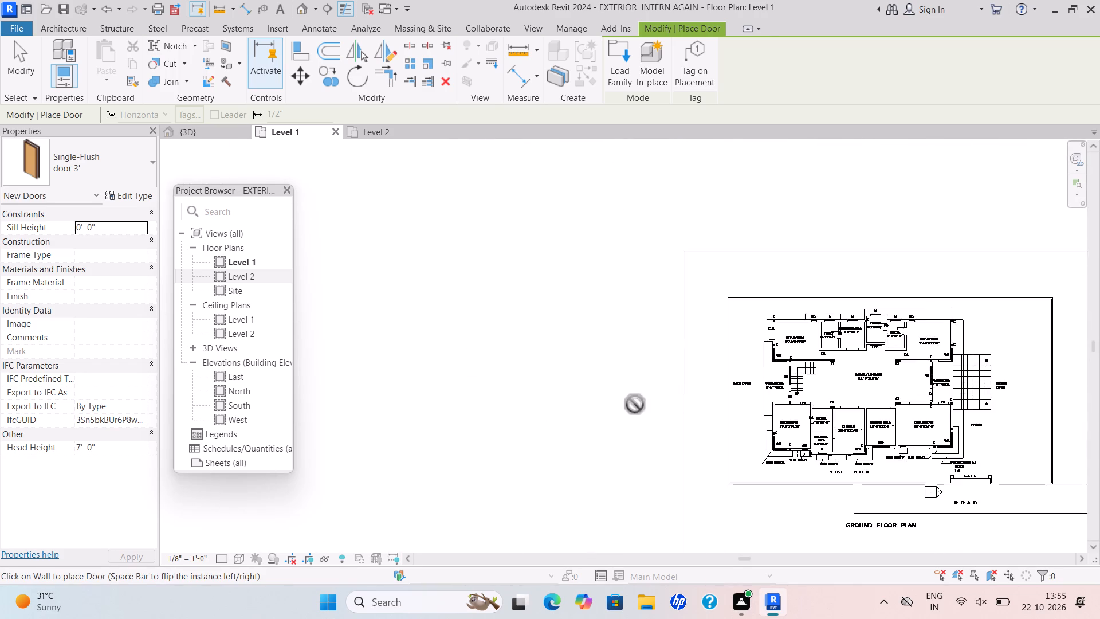
{"action": "scroll", "coordinate": [635, 404], "scroll_direction": "down", "scroll_amount": 8}
{"action": "scroll", "coordinate": [883, 430], "scroll_direction": "up", "scroll_amount": 8}
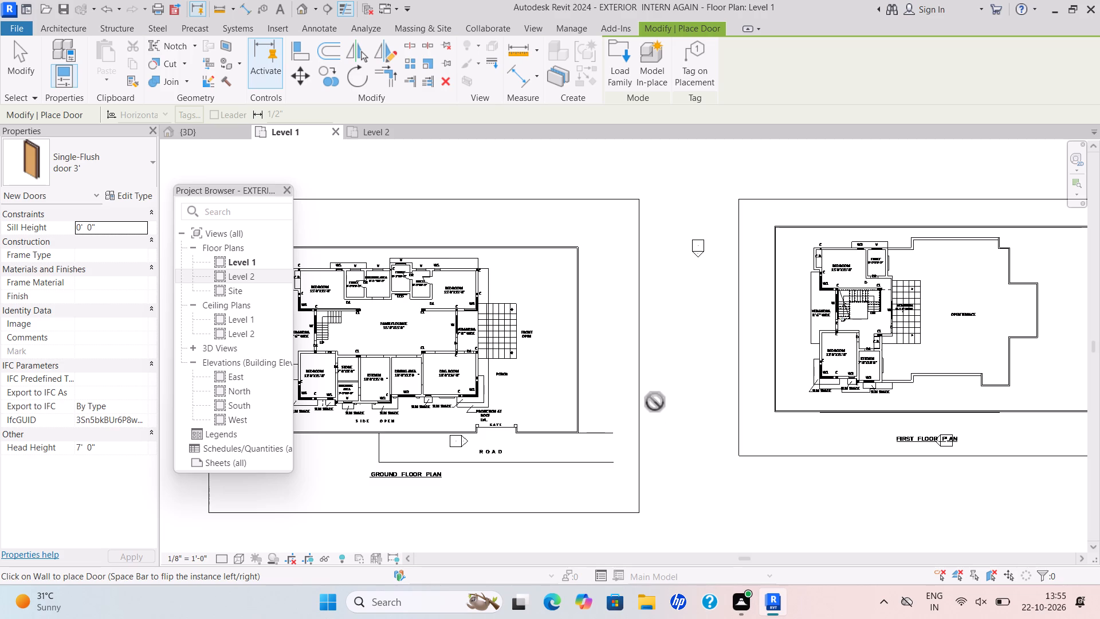
{"action": "scroll", "coordinate": [918, 242], "scroll_direction": "up", "scroll_amount": 5}
{"action": "scroll", "coordinate": [868, 287], "scroll_direction": "up", "scroll_amount": 4}
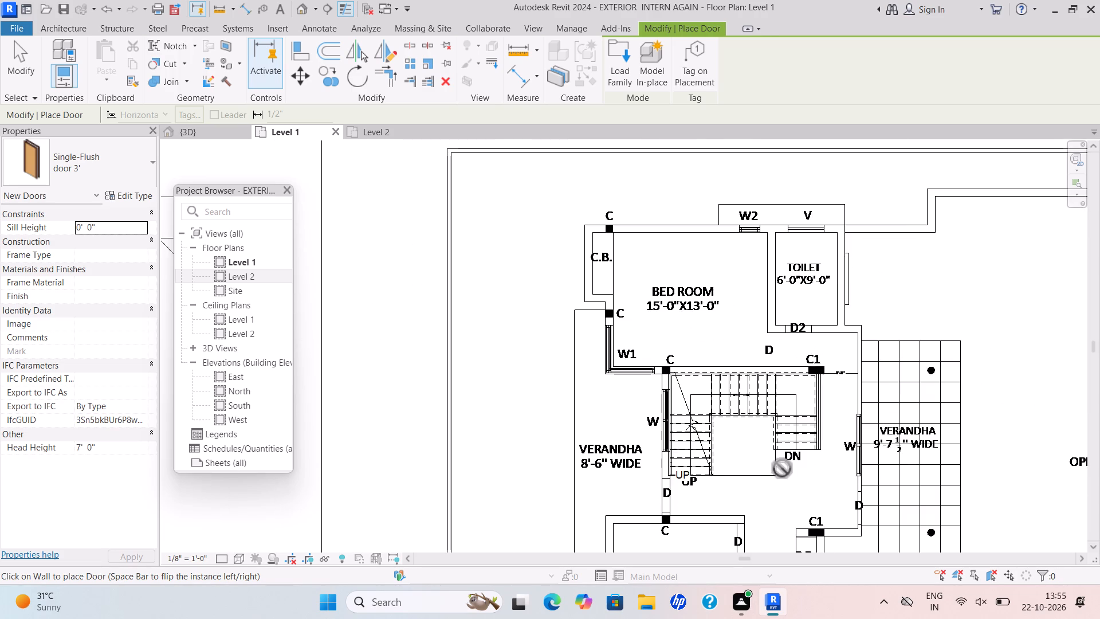
{"action": "scroll", "coordinate": [854, 414], "scroll_direction": "down", "scroll_amount": 4}
{"action": "middle_click_drag", "start_coordinate": [854, 414], "coordinate": [828, 300]}
{"action": "scroll", "coordinate": [773, 366], "scroll_direction": "down", "scroll_amount": 5}
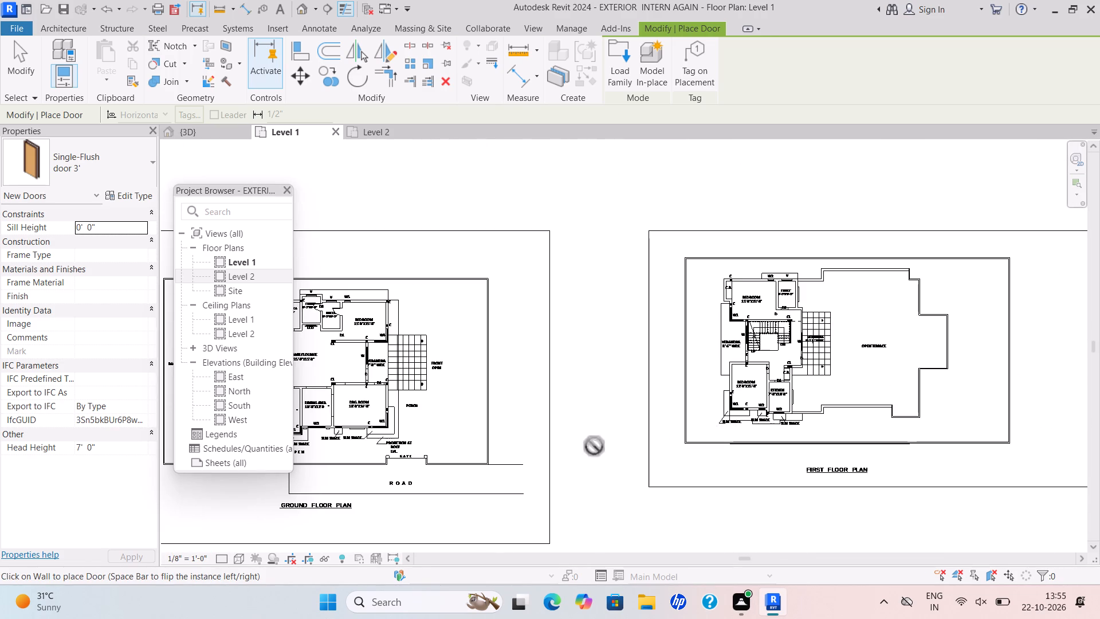
Place a "door 3'" door in the D1 opening between the drawing room and the 7'-0" wide verandha, swinging into the verandha.
{"action": "middle_click_drag", "start_coordinate": [547, 444], "coordinate": [1047, 308]}
{"action": "scroll", "coordinate": [547, 443], "scroll_direction": "down", "scroll_amount": 1}
{"action": "scroll", "coordinate": [850, 279], "scroll_direction": "up", "scroll_amount": 5}
{"action": "scroll", "coordinate": [934, 264], "scroll_direction": "up", "scroll_amount": 6}
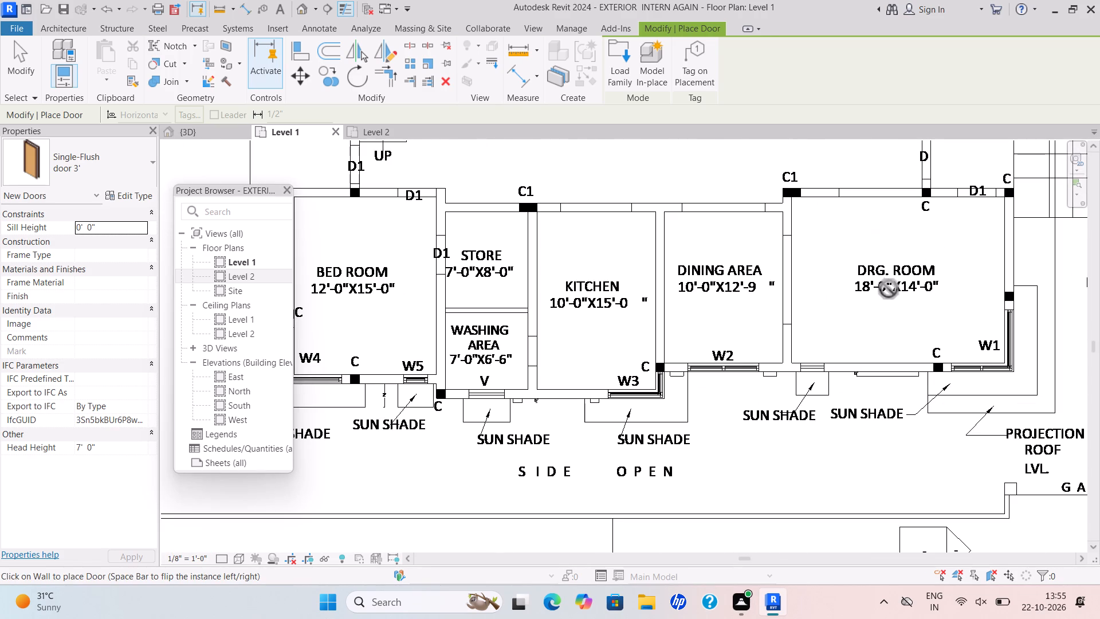
{"action": "middle_click_drag", "start_coordinate": [957, 276], "coordinate": [917, 381]}
{"action": "scroll", "coordinate": [953, 296], "scroll_direction": "down", "scroll_amount": 1}
{"action": "scroll", "coordinate": [930, 288], "scroll_direction": "up", "scroll_amount": 8}
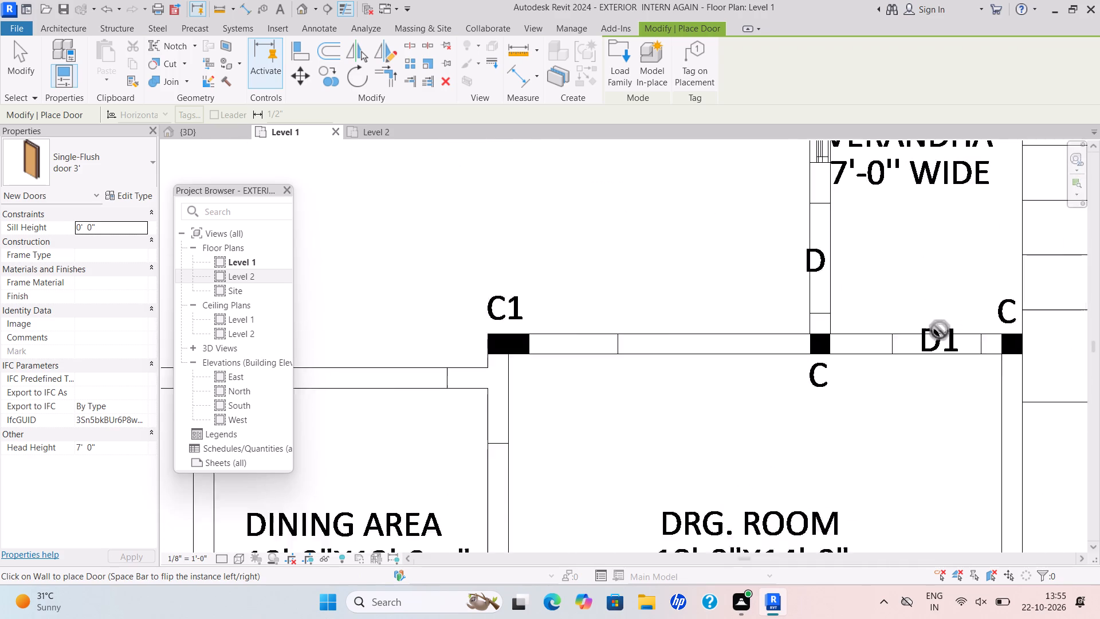
{"action": "scroll", "coordinate": [940, 330], "scroll_direction": "up", "scroll_amount": 2}
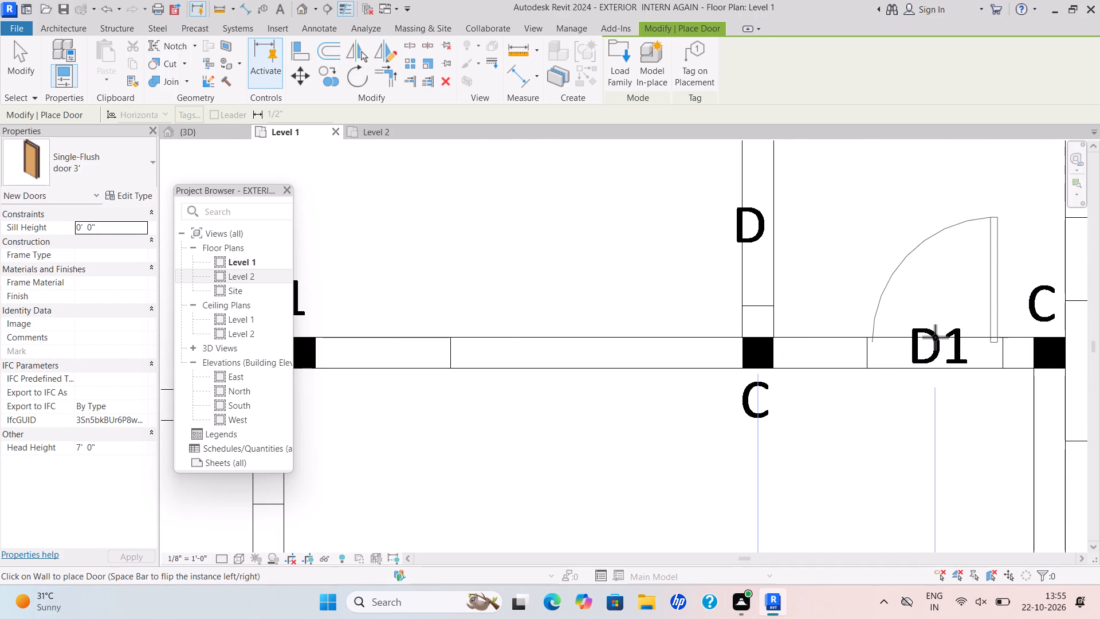
{"action": "left_click", "coordinate": [935, 337]}
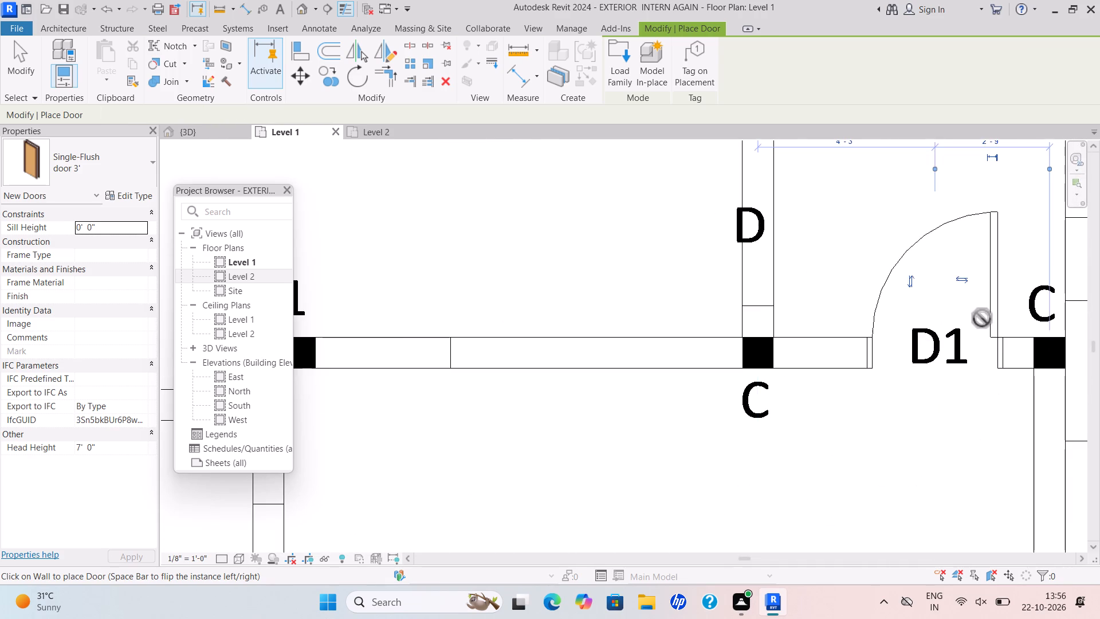
Place a "door 3'" door with flipped hinge side in the D1 opening between the family lounge and the 12'-0"x15'-0" bedroom, swinging into the bedroom.
{"action": "scroll", "coordinate": [742, 365], "scroll_direction": "down", "scroll_amount": 6}
{"action": "scroll", "coordinate": [637, 369], "scroll_direction": "down", "scroll_amount": 3}
{"action": "middle_click_drag", "start_coordinate": [637, 369], "coordinate": [620, 445]}
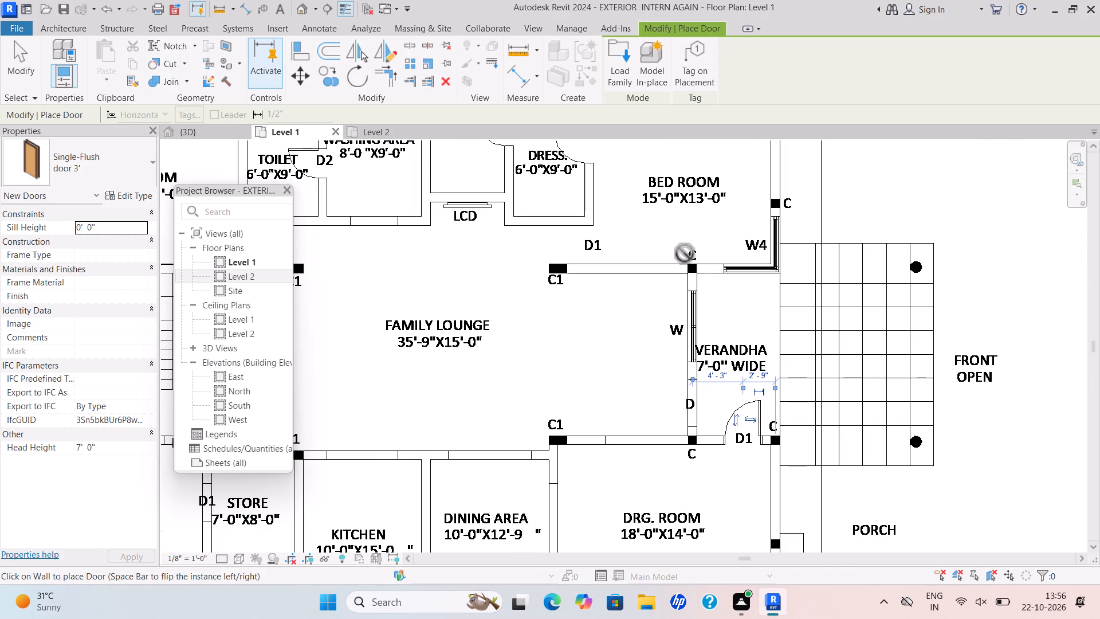
{"action": "scroll", "coordinate": [598, 245], "scroll_direction": "up", "scroll_amount": 4}
{"action": "scroll", "coordinate": [480, 310], "scroll_direction": "down", "scroll_amount": 4}
{"action": "middle_click_drag", "start_coordinate": [526, 309], "coordinate": [680, 293]}
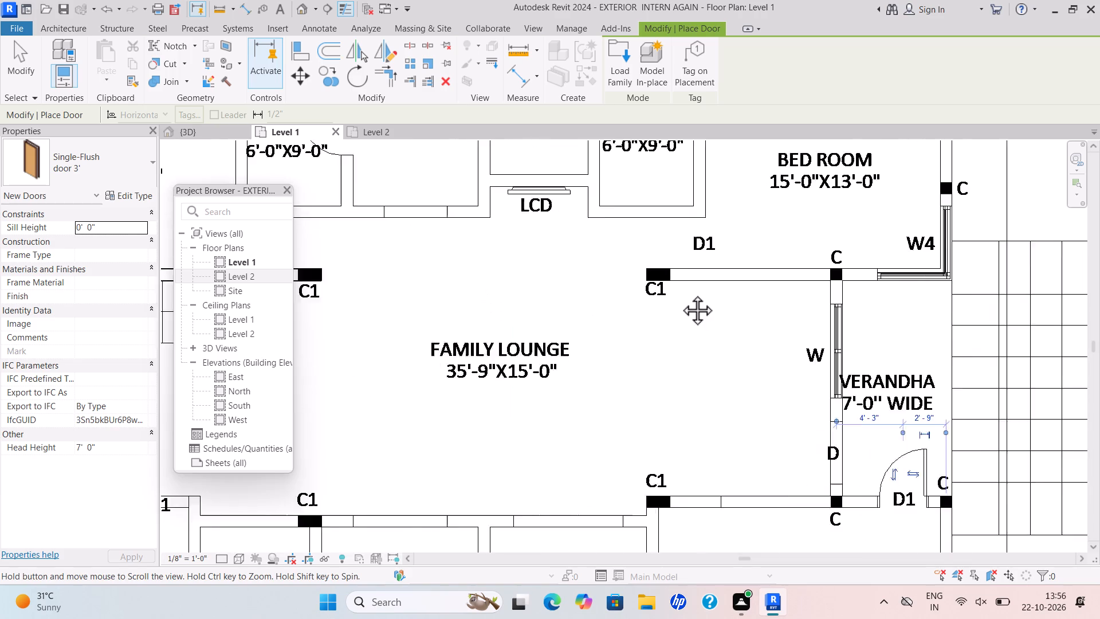
{"action": "middle_click_drag", "start_coordinate": [680, 293], "coordinate": [706, 294]}
{"action": "scroll", "coordinate": [680, 293], "scroll_direction": "down", "scroll_amount": 2}
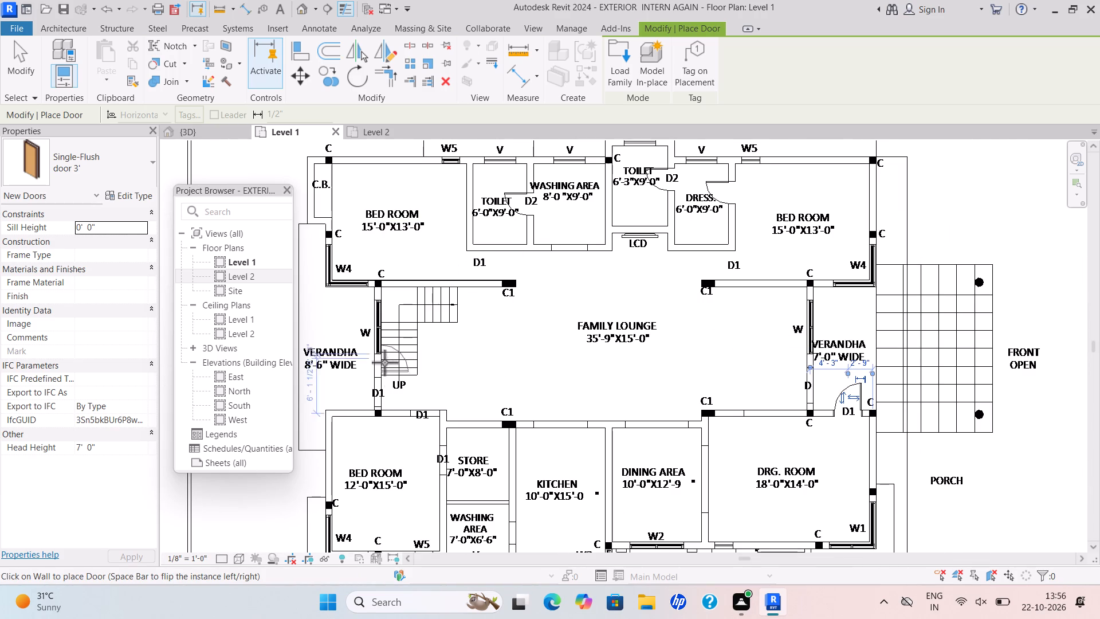
{"action": "scroll", "coordinate": [414, 422], "scroll_direction": "up", "scroll_amount": 8}
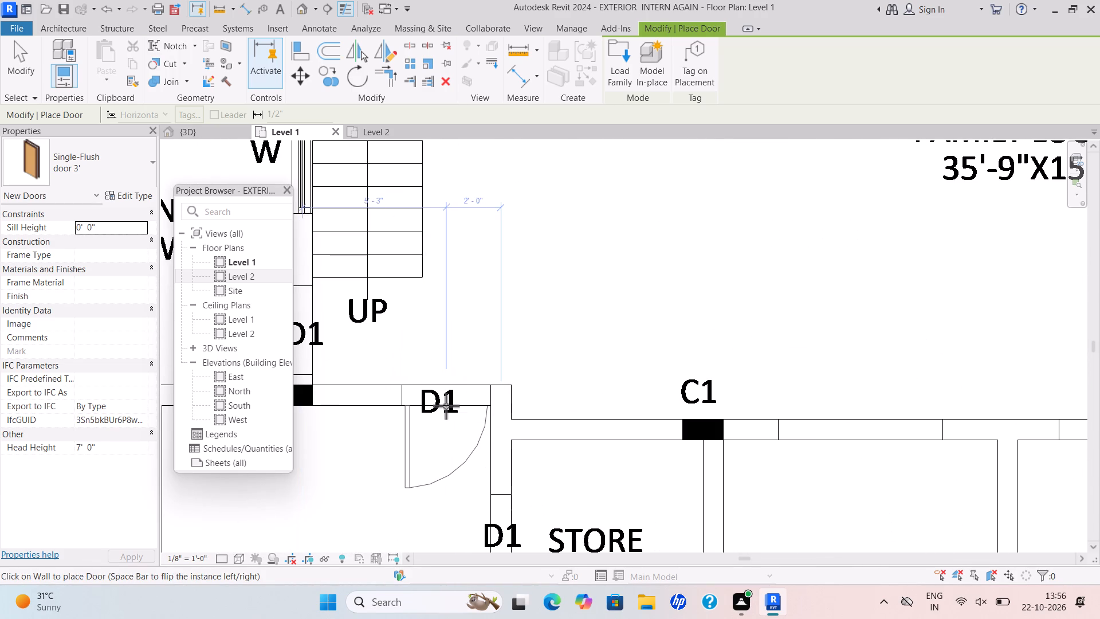
{"action": "key", "text": "space"}
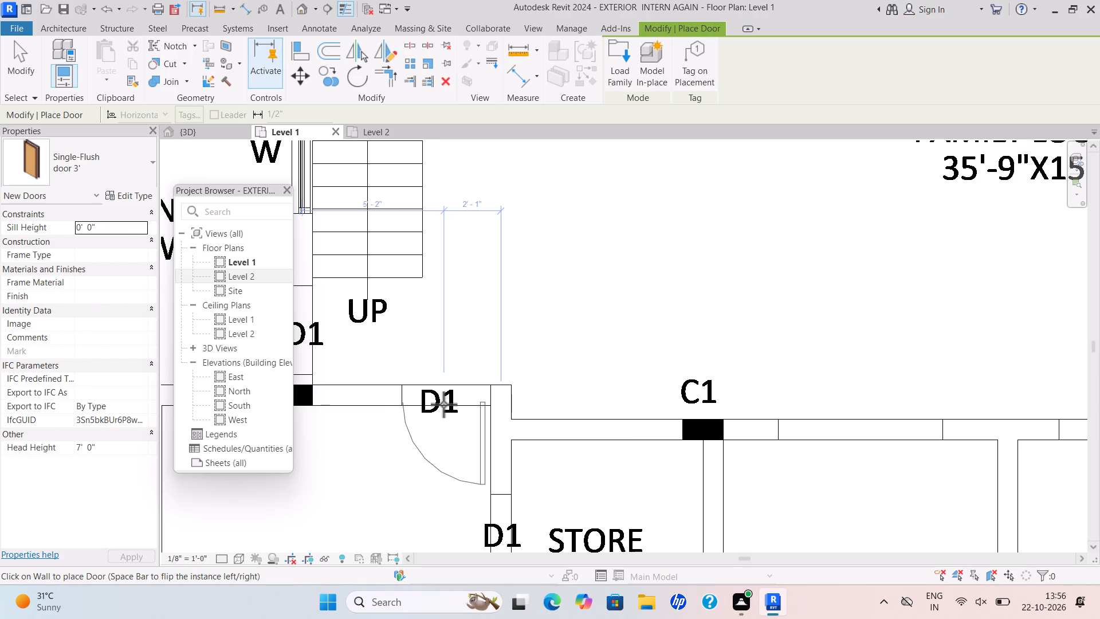
{"action": "left_click", "coordinate": [443, 404]}
Place a "door 3'" door in the D1 opening between the 12'-0"x15'-0" bedroom and the store, swinging into the store.
{"action": "scroll", "coordinate": [482, 380], "scroll_direction": "down", "scroll_amount": 7}
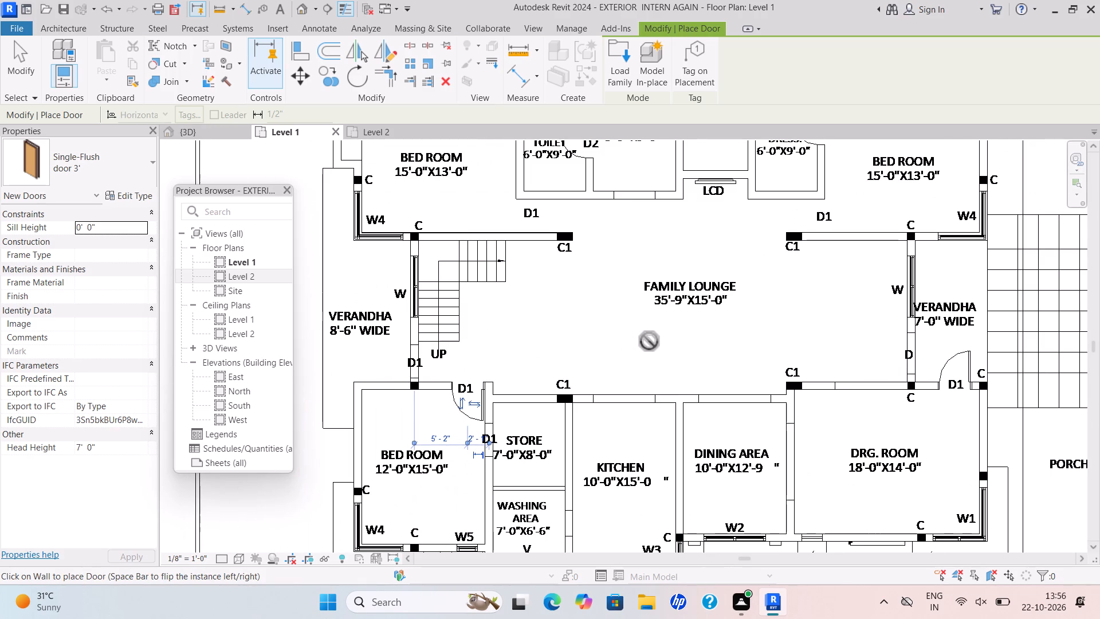
{"action": "scroll", "coordinate": [582, 452], "scroll_direction": "down", "scroll_amount": 7}
{"action": "middle_click_drag", "start_coordinate": [571, 453], "coordinate": [588, 351]}
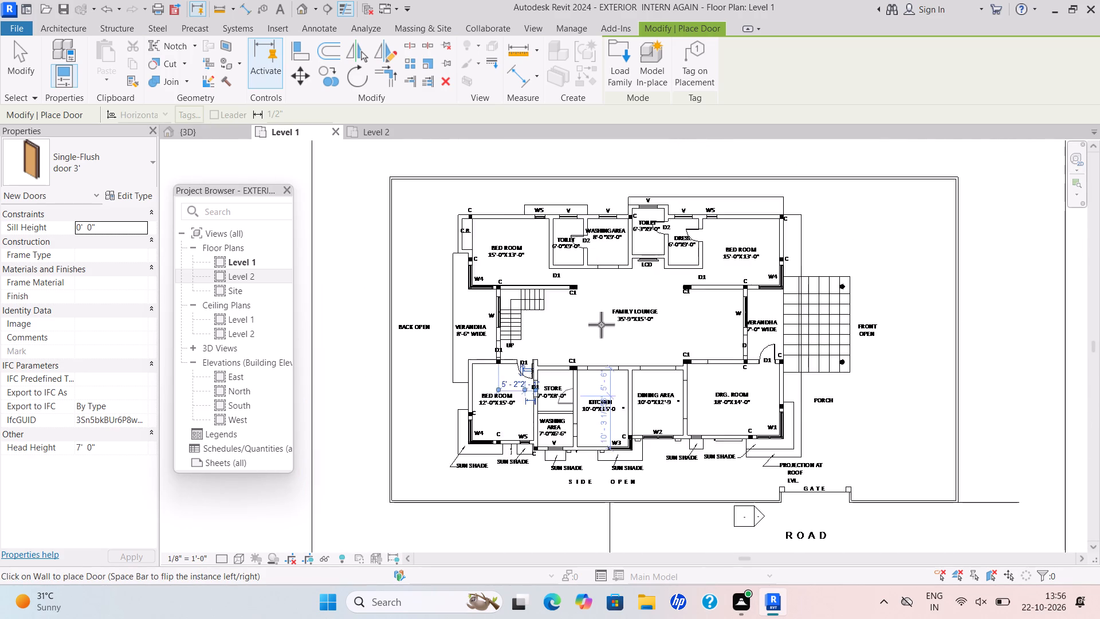
{"action": "scroll", "coordinate": [604, 374], "scroll_direction": "up", "scroll_amount": 11}
{"action": "scroll", "coordinate": [560, 347], "scroll_direction": "up", "scroll_amount": 1}
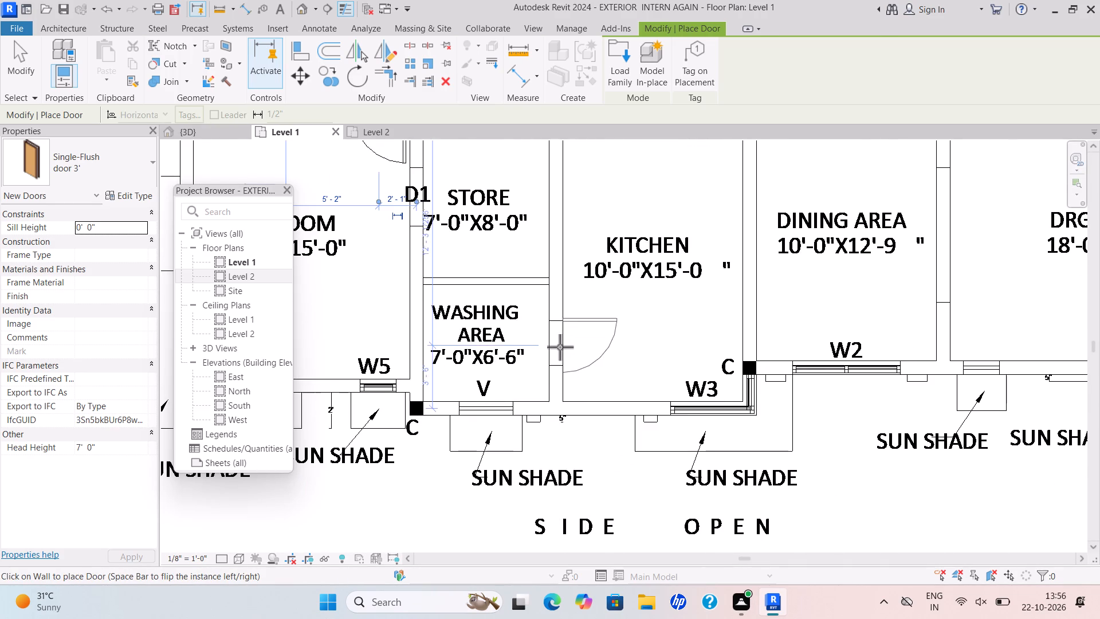
{"action": "scroll", "coordinate": [560, 347], "scroll_direction": "up", "scroll_amount": 2}
{"action": "scroll", "coordinate": [659, 339], "scroll_direction": "down", "scroll_amount": 3}
{"action": "middle_click_drag", "start_coordinate": [659, 339], "coordinate": [630, 368]}
{"action": "middle_click_drag", "start_coordinate": [626, 344], "coordinate": [560, 432]}
{"action": "scroll", "coordinate": [617, 367], "scroll_direction": "down", "scroll_amount": 1}
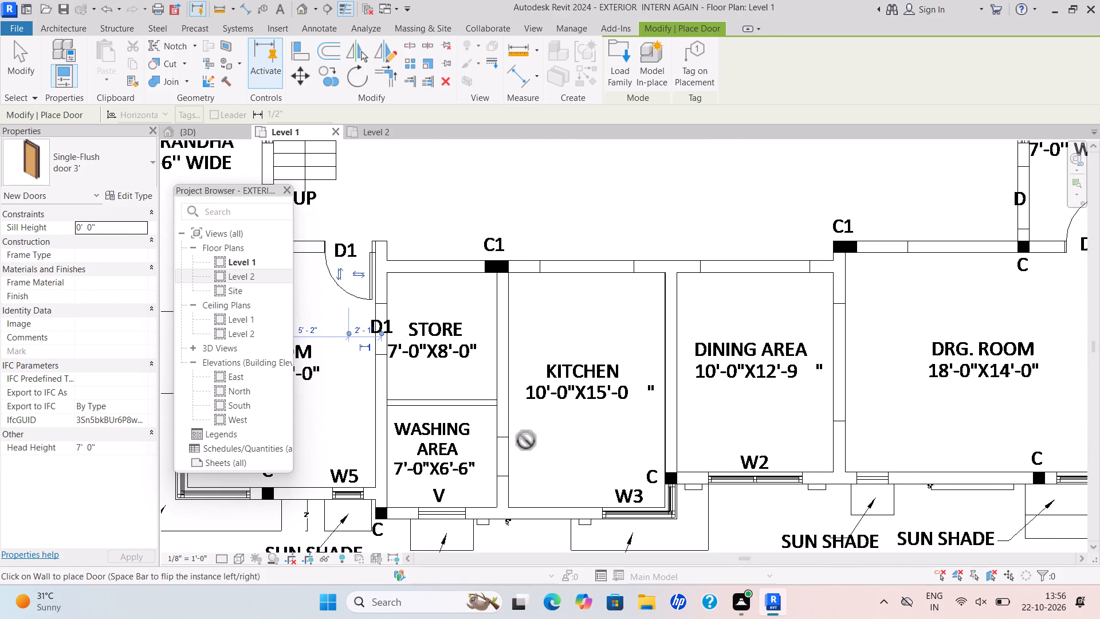
{"action": "scroll", "coordinate": [378, 316], "scroll_direction": "up", "scroll_amount": 4}
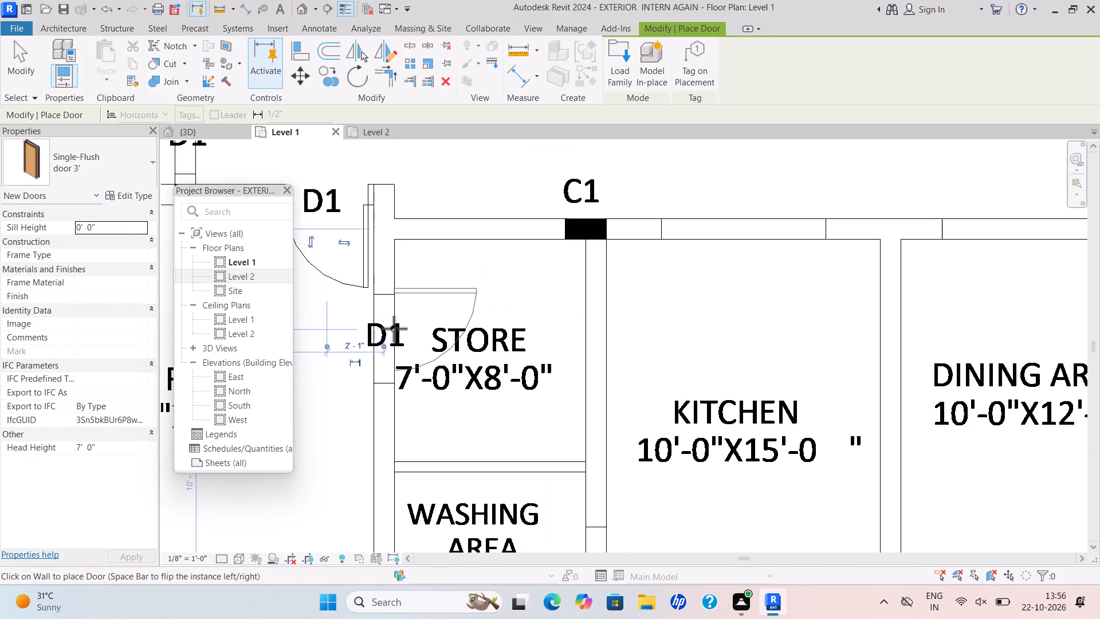
{"action": "left_click", "coordinate": [392, 336]}
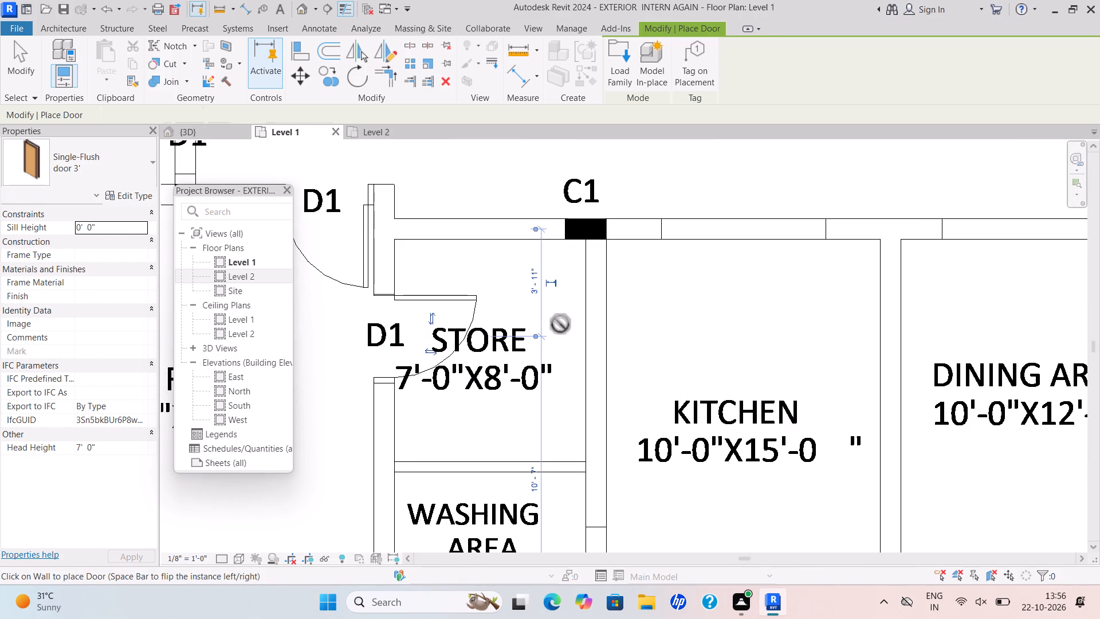
Examine the ground floor plan for the remaining D1 openings around the family lounge, and end door placement.
{"action": "scroll", "coordinate": [669, 327], "scroll_direction": "down", "scroll_amount": 7}
{"action": "scroll", "coordinate": [760, 331], "scroll_direction": "down", "scroll_amount": 1}
{"action": "middle_click_drag", "start_coordinate": [757, 329], "coordinate": [544, 374]}
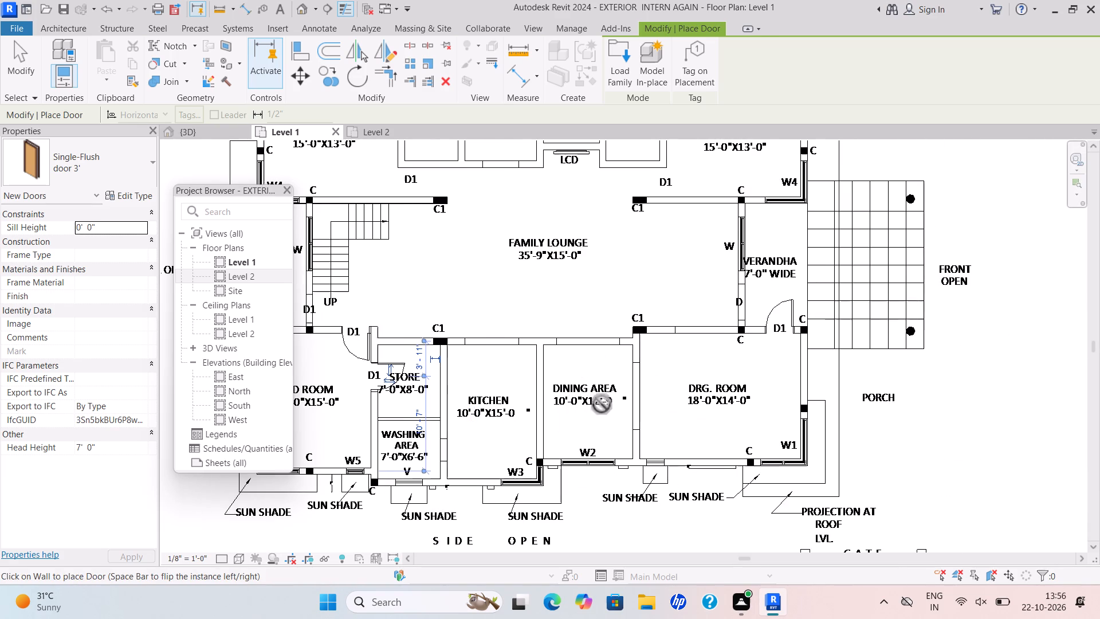
{"action": "scroll", "coordinate": [492, 313], "scroll_direction": "up", "scroll_amount": 5}
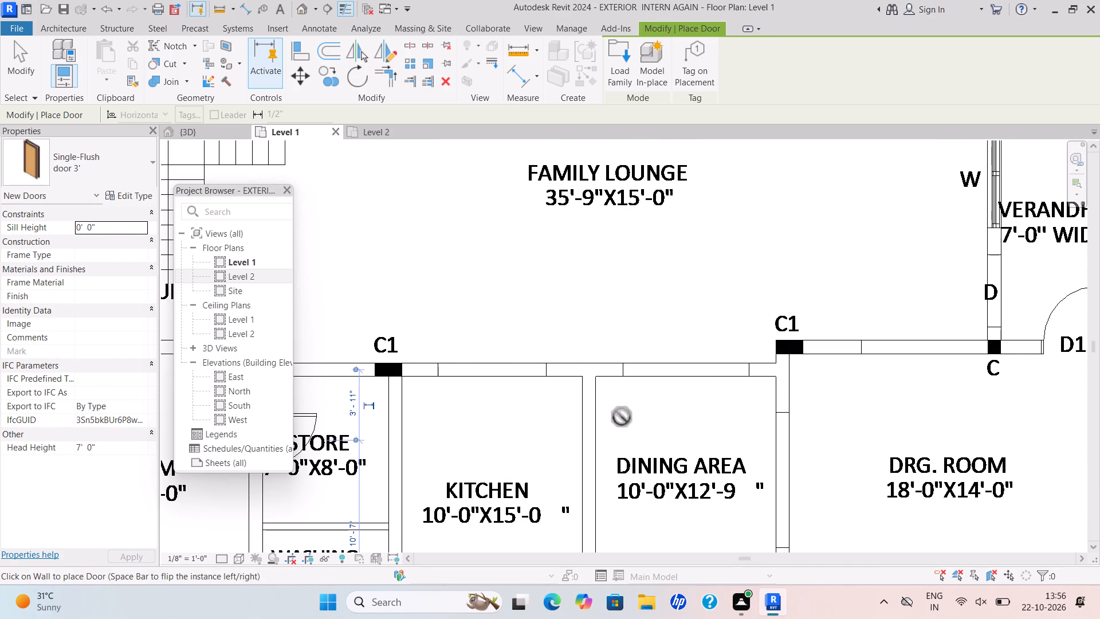
{"action": "scroll", "coordinate": [658, 405], "scroll_direction": "down", "scroll_amount": 6}
{"action": "scroll", "coordinate": [747, 456], "scroll_direction": "down", "scroll_amount": 1}
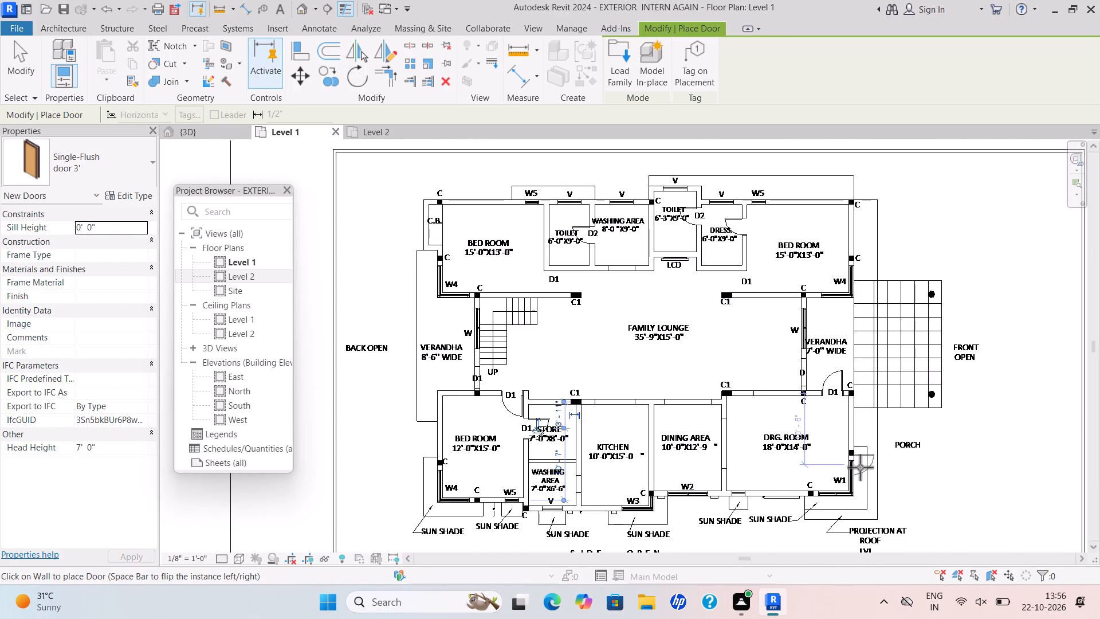
{"action": "scroll", "coordinate": [819, 383], "scroll_direction": "up", "scroll_amount": 9}
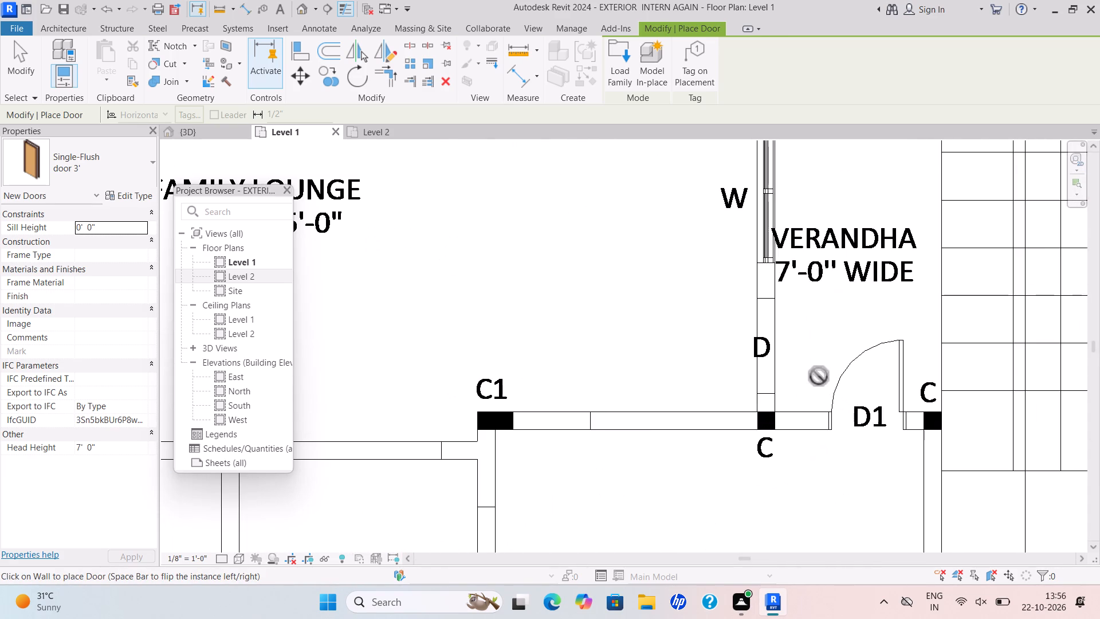
{"action": "scroll", "coordinate": [802, 368], "scroll_direction": "down", "scroll_amount": 7}
{"action": "middle_click_drag", "start_coordinate": [809, 354], "coordinate": [772, 440]}
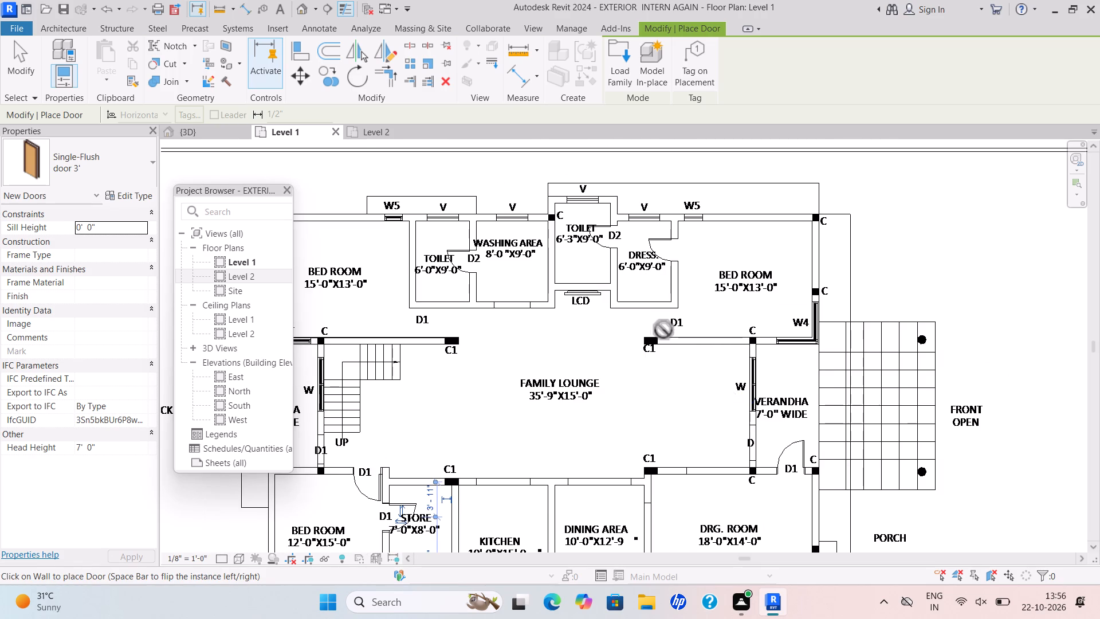
{"action": "scroll", "coordinate": [659, 329], "scroll_direction": "up", "scroll_amount": 3}
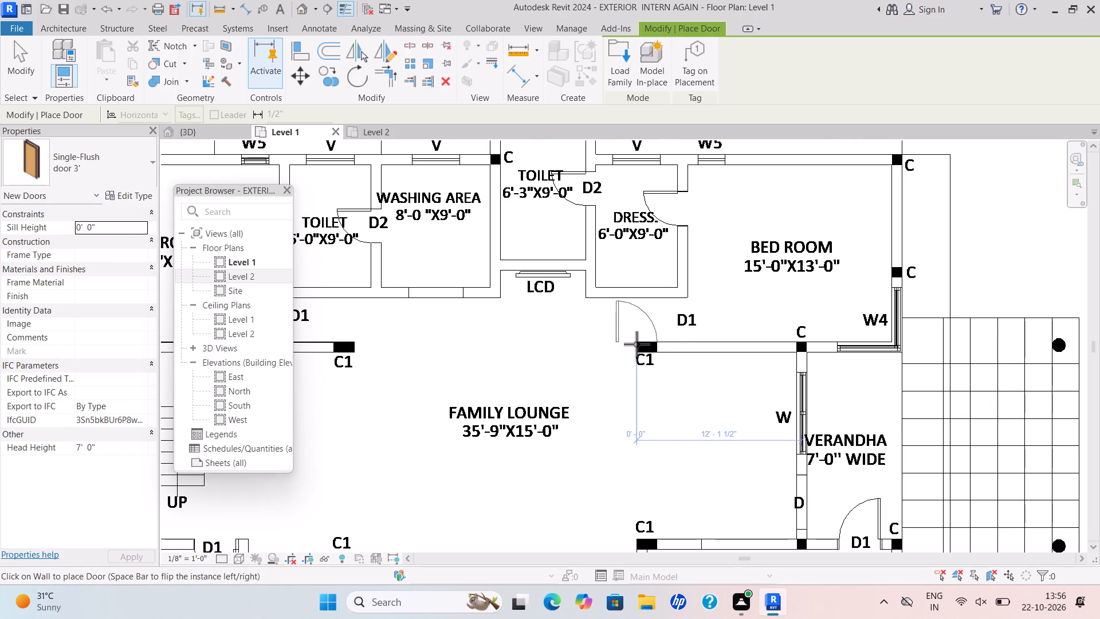
{"action": "key", "text": "Escape"}
{"action": "key", "text": "Escape"}
{"action": "key", "text": "Escape"}
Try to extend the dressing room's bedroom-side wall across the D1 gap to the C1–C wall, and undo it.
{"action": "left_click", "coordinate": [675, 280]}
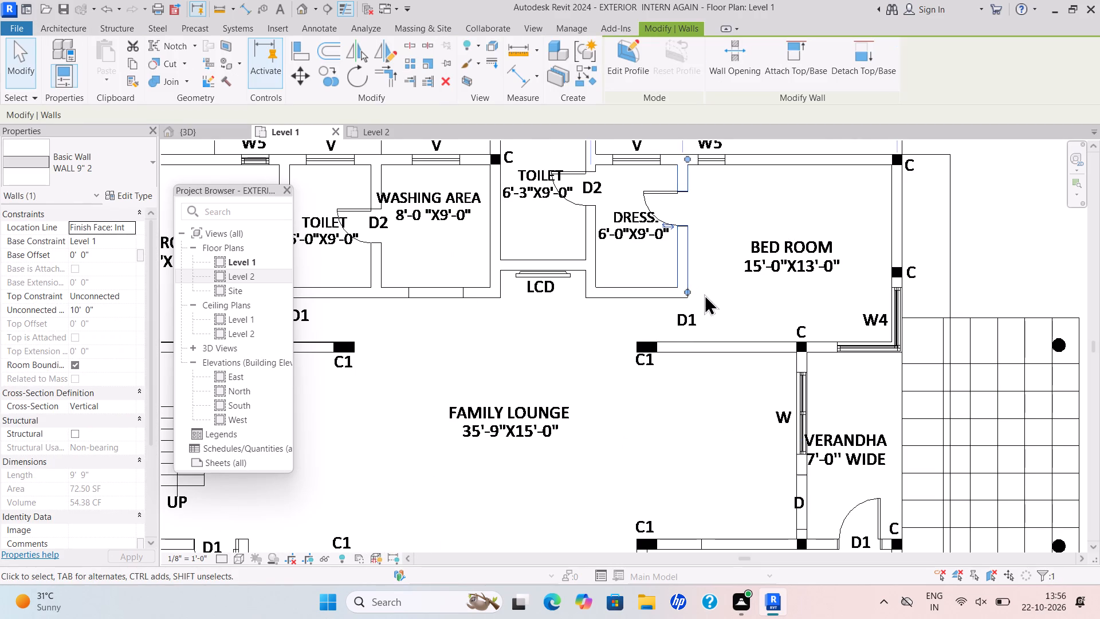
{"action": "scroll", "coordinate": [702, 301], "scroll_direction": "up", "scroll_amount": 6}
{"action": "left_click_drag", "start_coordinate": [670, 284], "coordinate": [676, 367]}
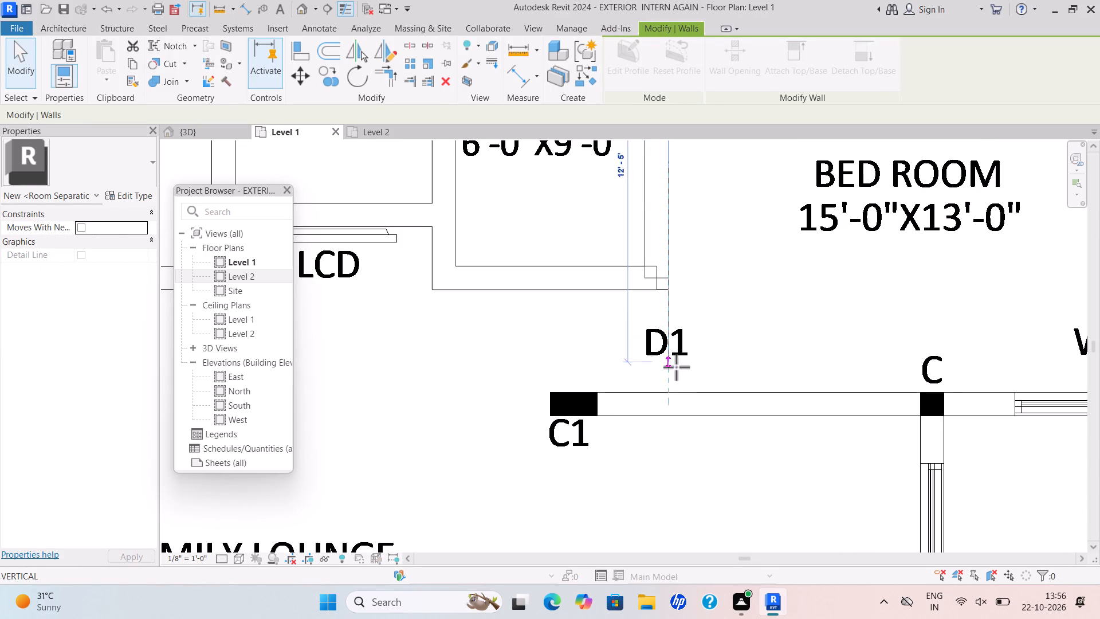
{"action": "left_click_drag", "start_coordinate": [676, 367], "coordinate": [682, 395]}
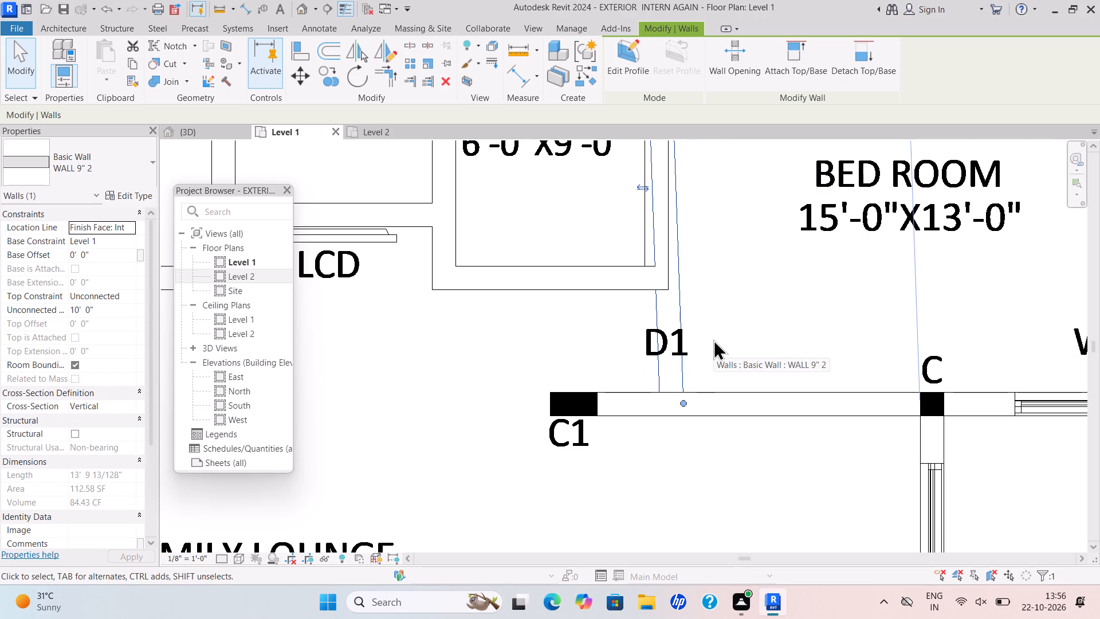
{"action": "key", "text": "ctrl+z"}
Extend the dressing room's bedroom-side wall straight across the D1 gap to the C1–C wall, making it 13' 9" long.
{"action": "left_click", "coordinate": [664, 267]}
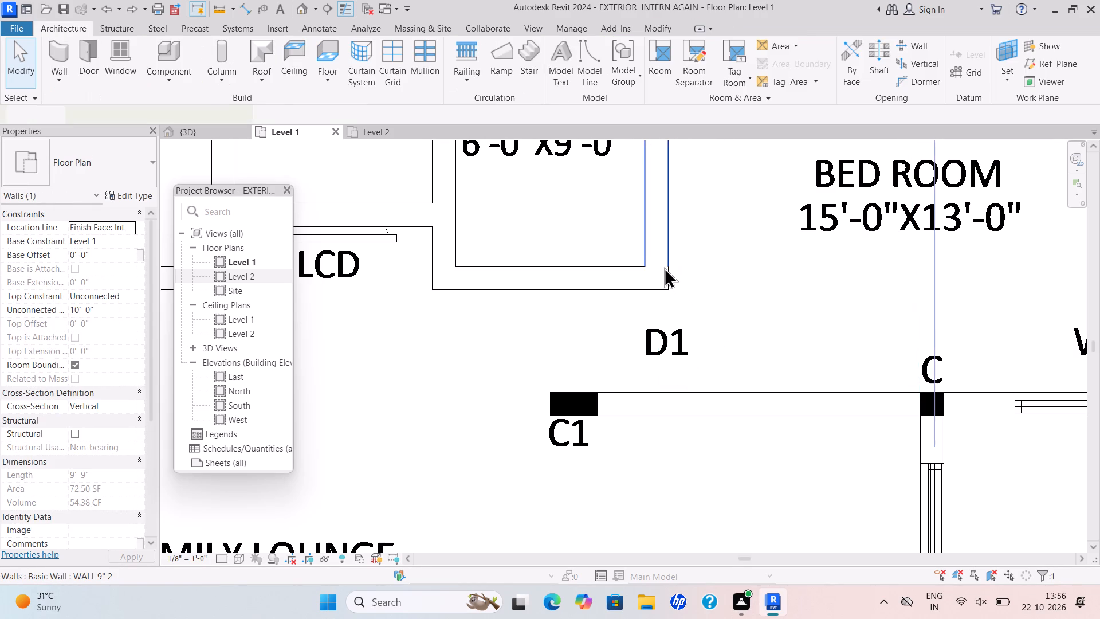
{"action": "left_click_drag", "start_coordinate": [665, 280], "coordinate": [670, 351]}
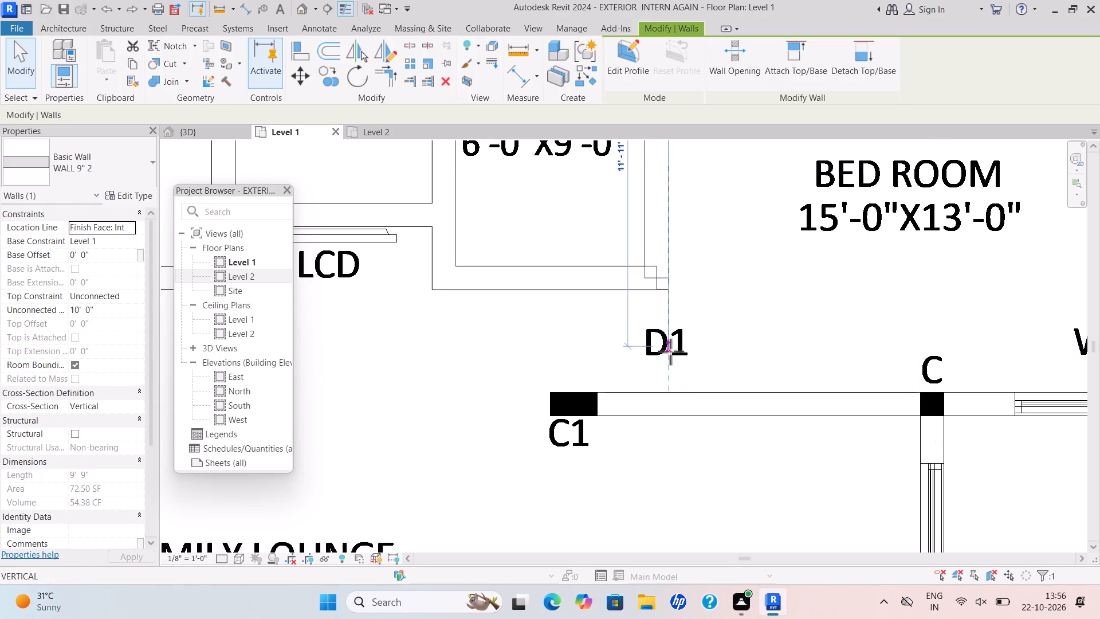
{"action": "left_click_drag", "start_coordinate": [670, 351], "coordinate": [674, 391]}
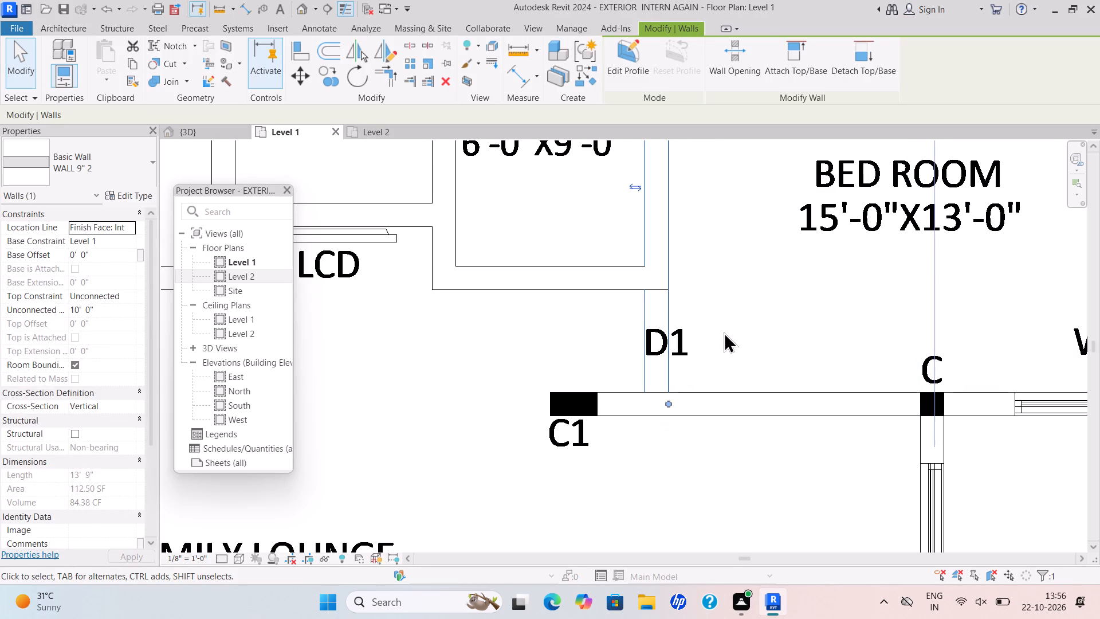
{"action": "key", "text": "Escape"}
Extend the 6'-0"x9'-0" toilet's bedroom-side wall across the D1 gap to the wall above the stairs.
{"action": "scroll", "coordinate": [715, 325], "scroll_direction": "down", "scroll_amount": 6}
{"action": "scroll", "coordinate": [516, 287], "scroll_direction": "down", "scroll_amount": 2}
{"action": "middle_click_drag", "start_coordinate": [520, 287], "coordinate": [544, 297]}
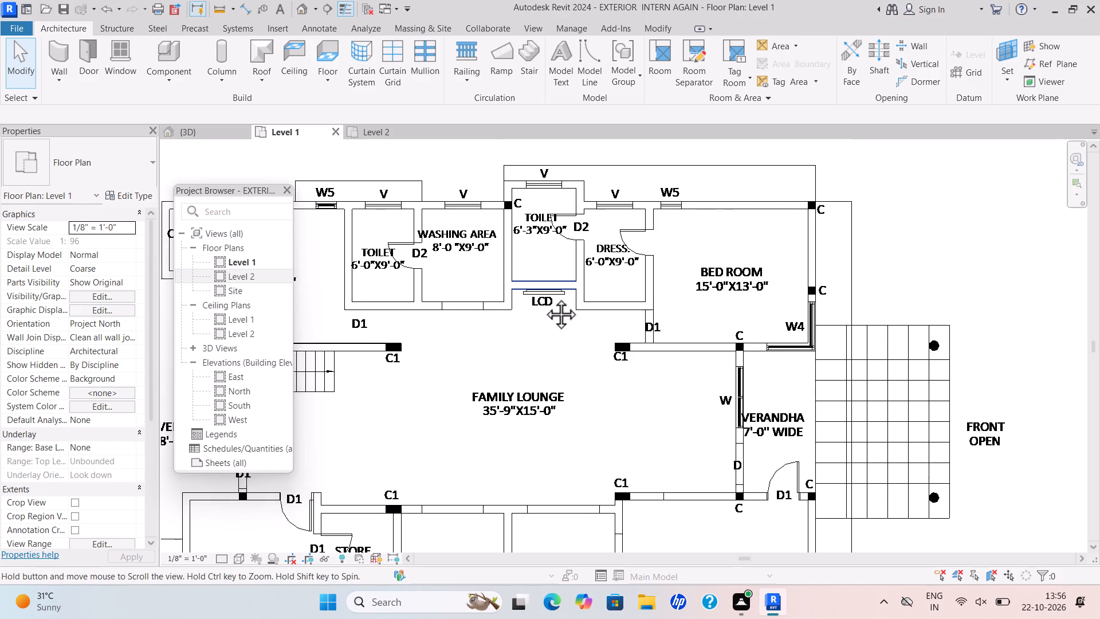
{"action": "middle_click_drag", "start_coordinate": [544, 297], "coordinate": [592, 297]}
{"action": "scroll", "coordinate": [589, 297], "scroll_direction": "down", "scroll_amount": 1}
{"action": "scroll", "coordinate": [562, 284], "scroll_direction": "up", "scroll_amount": 1}
{"action": "scroll", "coordinate": [459, 311], "scroll_direction": "up", "scroll_amount": 5}
{"action": "left_click", "coordinate": [398, 300]}
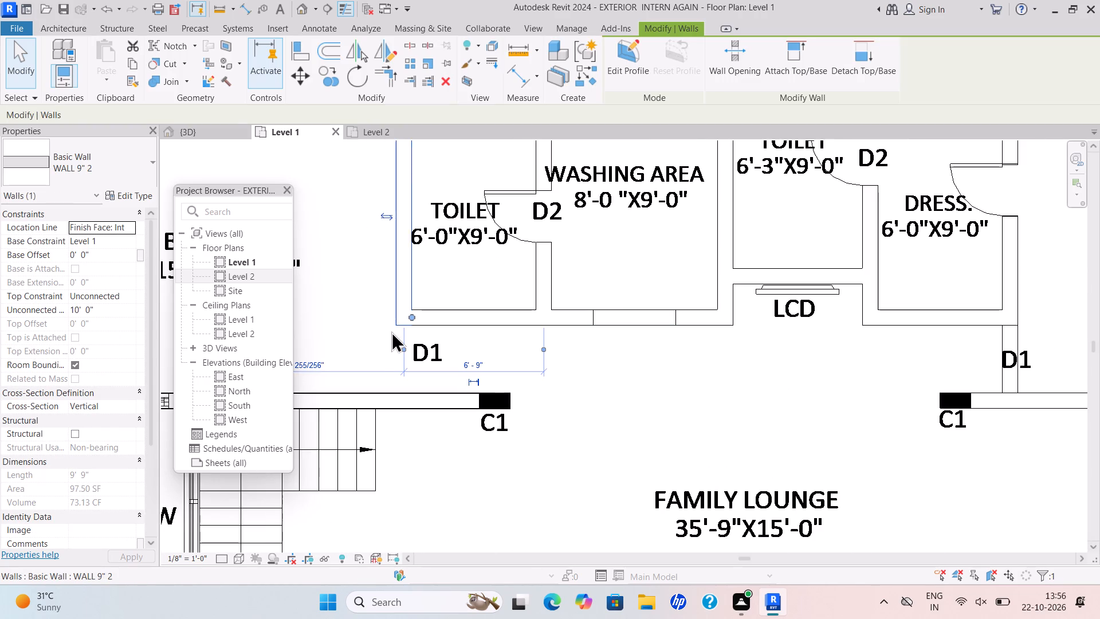
{"action": "scroll", "coordinate": [391, 331], "scroll_direction": "up", "scroll_amount": 3}
{"action": "left_click_drag", "start_coordinate": [422, 310], "coordinate": [423, 384]}
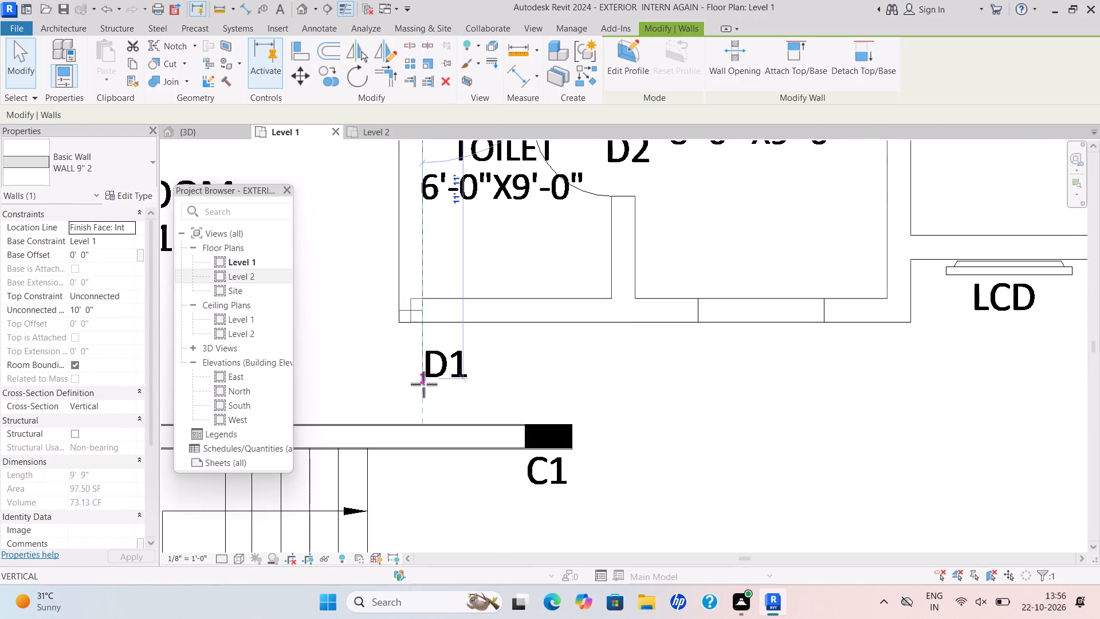
{"action": "left_click_drag", "start_coordinate": [423, 384], "coordinate": [426, 425]}
{"action": "scroll", "coordinate": [459, 382], "scroll_direction": "up", "scroll_amount": 2}
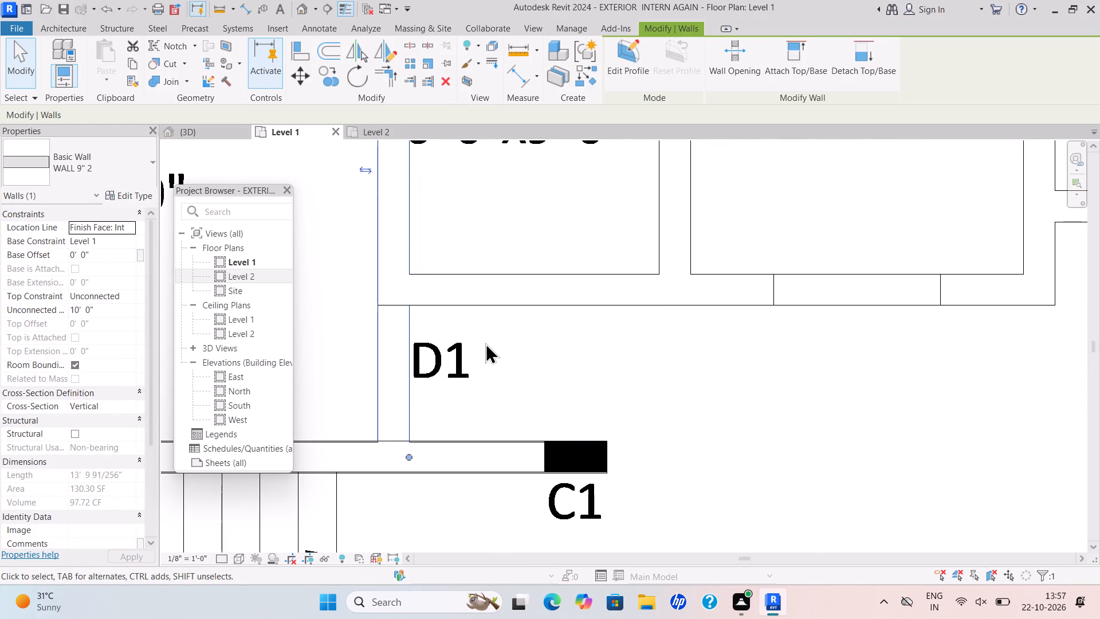
{"action": "key", "text": "Escape"}
Examine the ground floor plan's door openings around the verandha, drawing room, kitchen and bedrooms.
{"action": "scroll", "coordinate": [667, 300], "scroll_direction": "down", "scroll_amount": 18}
{"action": "scroll", "coordinate": [681, 314], "scroll_direction": "up", "scroll_amount": 1}
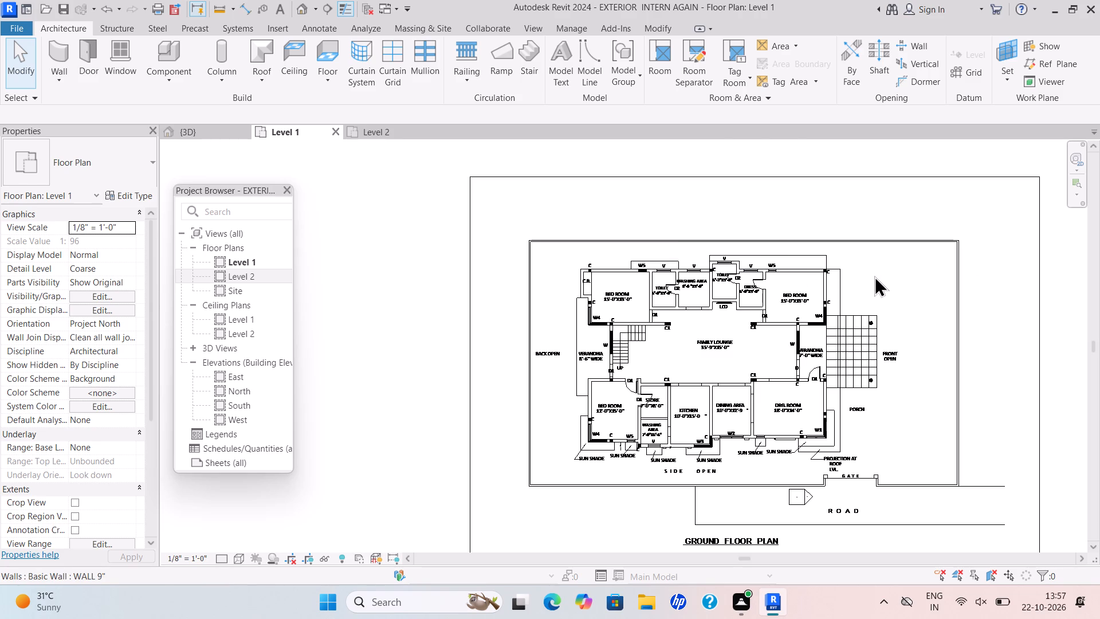
{"action": "scroll", "coordinate": [810, 372], "scroll_direction": "up", "scroll_amount": 4}
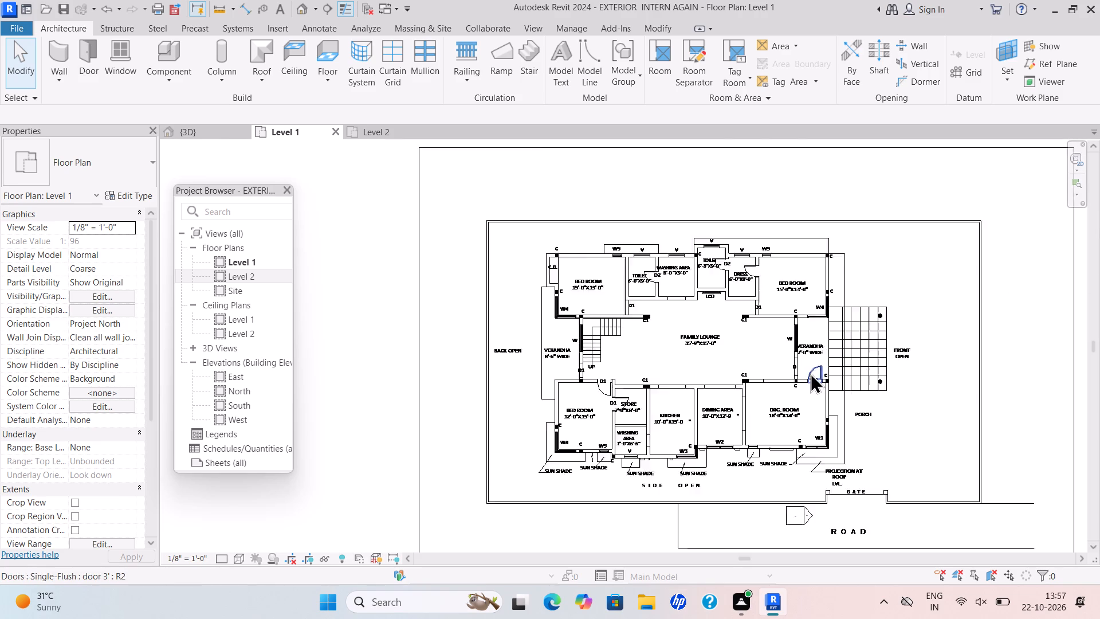
{"action": "scroll", "coordinate": [810, 373], "scroll_direction": "up", "scroll_amount": 7}
{"action": "scroll", "coordinate": [729, 373], "scroll_direction": "down", "scroll_amount": 4}
{"action": "scroll", "coordinate": [749, 381], "scroll_direction": "up", "scroll_amount": 5}
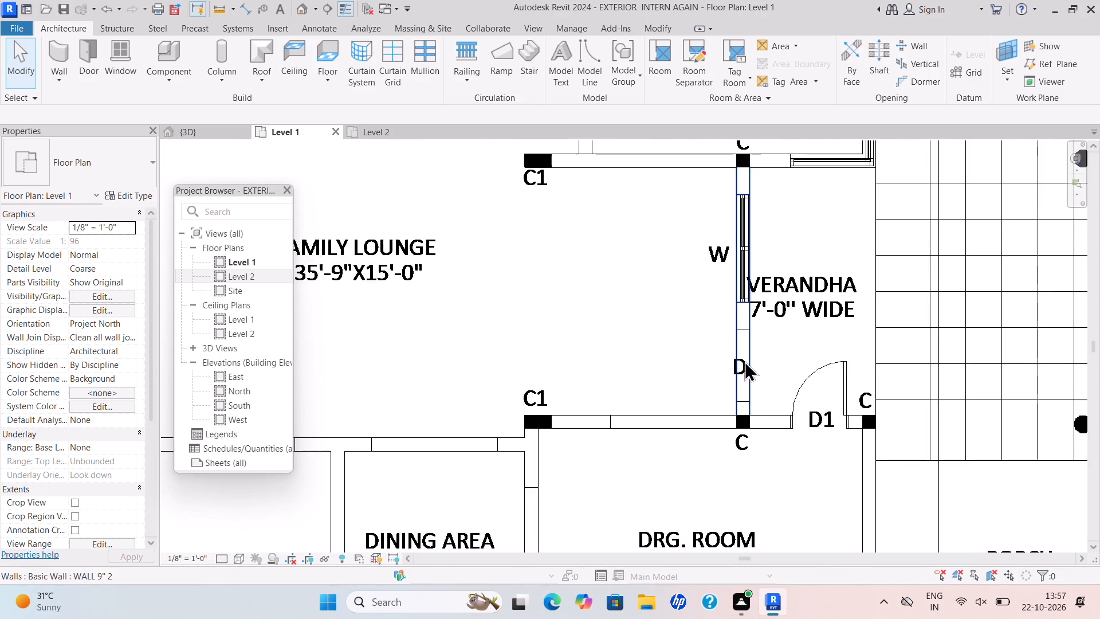
{"action": "scroll", "coordinate": [815, 339], "scroll_direction": "down", "scroll_amount": 4}
{"action": "scroll", "coordinate": [696, 455], "scroll_direction": "down", "scroll_amount": 3}
{"action": "middle_click_drag", "start_coordinate": [697, 451], "coordinate": [761, 395]}
{"action": "scroll", "coordinate": [708, 436], "scroll_direction": "down", "scroll_amount": 2}
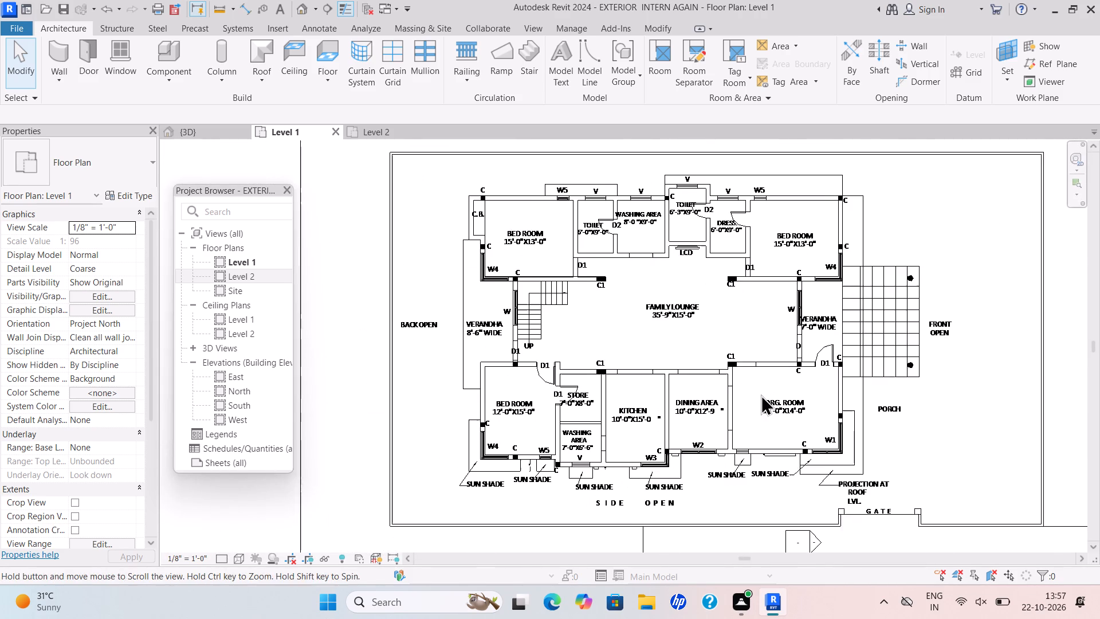
{"action": "scroll", "coordinate": [590, 494], "scroll_direction": "up", "scroll_amount": 6}
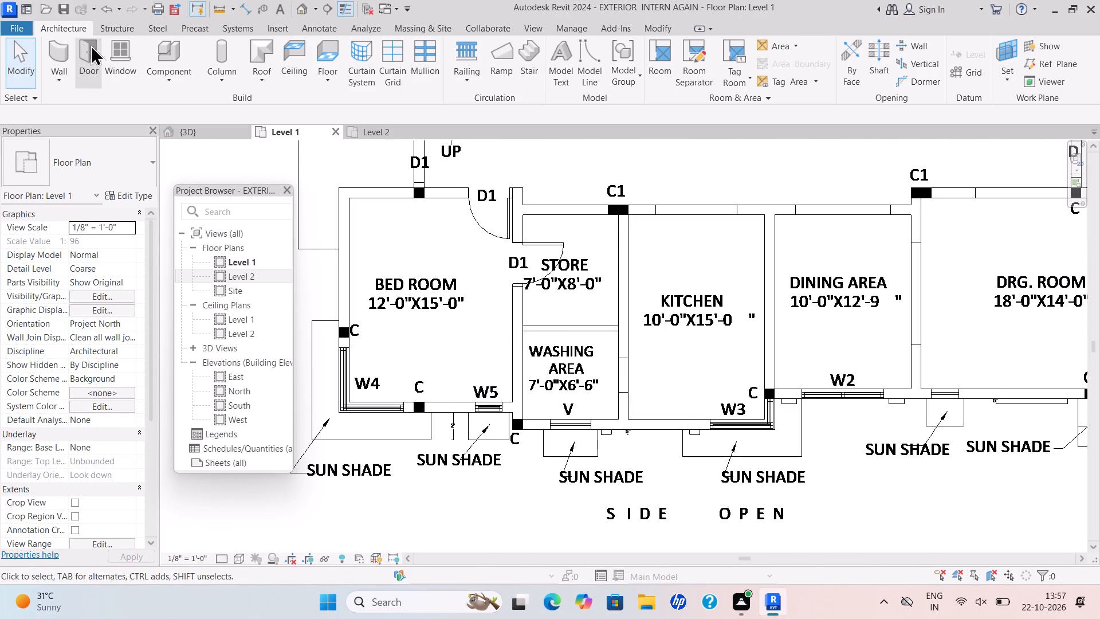
Place a "door 3'" door in the extended wall at D1 below the dressing room, hinged near C1 and swinging into the 15'-0"x13'-0" bedroom.
{"action": "left_click", "coordinate": [81, 71]}
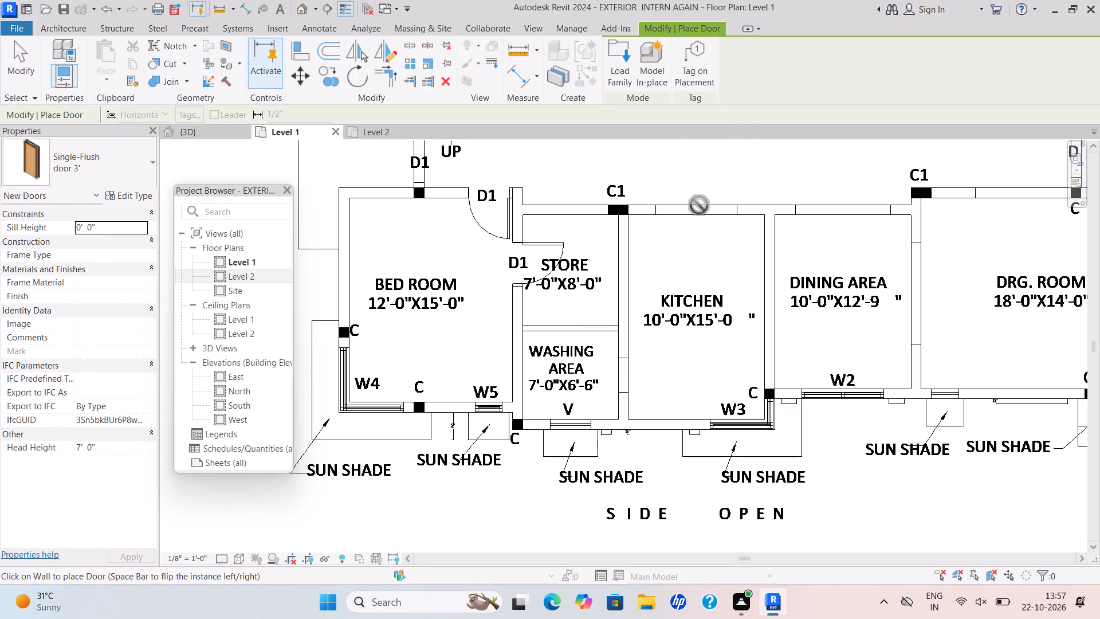
{"action": "scroll", "coordinate": [886, 200], "scroll_direction": "down", "scroll_amount": 5}
{"action": "middle_click_drag", "start_coordinate": [783, 244], "coordinate": [670, 291]}
{"action": "scroll", "coordinate": [679, 272], "scroll_direction": "down", "scroll_amount": 4}
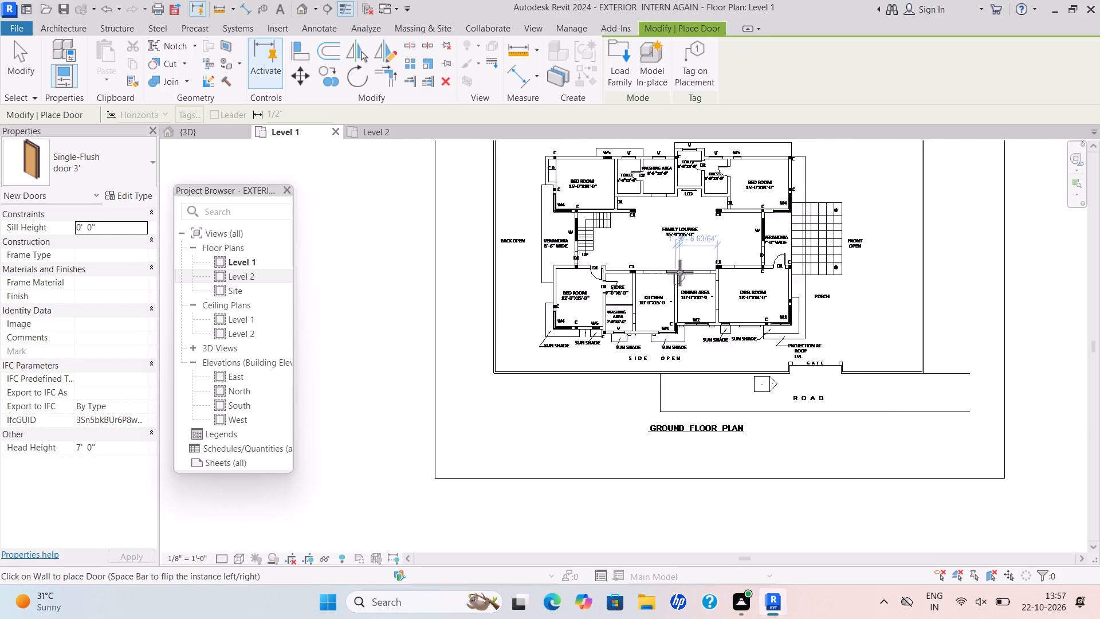
{"action": "scroll", "coordinate": [679, 272], "scroll_direction": "down", "scroll_amount": 5}
{"action": "scroll", "coordinate": [732, 257], "scroll_direction": "up", "scroll_amount": 3}
{"action": "scroll", "coordinate": [679, 232], "scroll_direction": "up", "scroll_amount": 6}
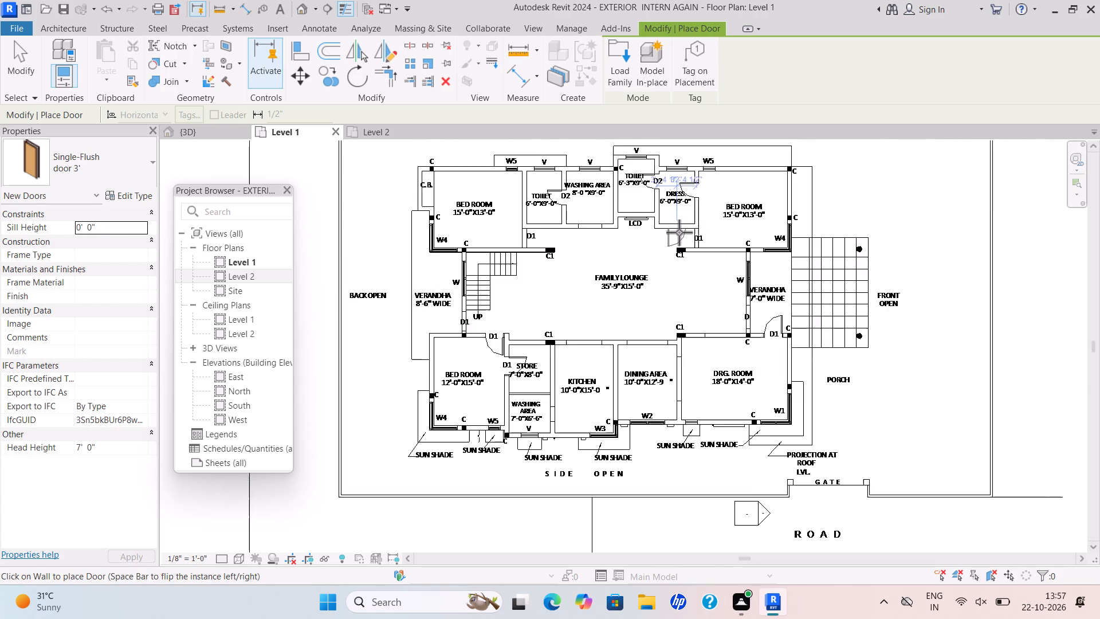
{"action": "scroll", "coordinate": [675, 236], "scroll_direction": "up", "scroll_amount": 7}
{"action": "scroll", "coordinate": [793, 238], "scroll_direction": "up", "scroll_amount": 4}
{"action": "scroll", "coordinate": [739, 241], "scroll_direction": "up", "scroll_amount": 2}
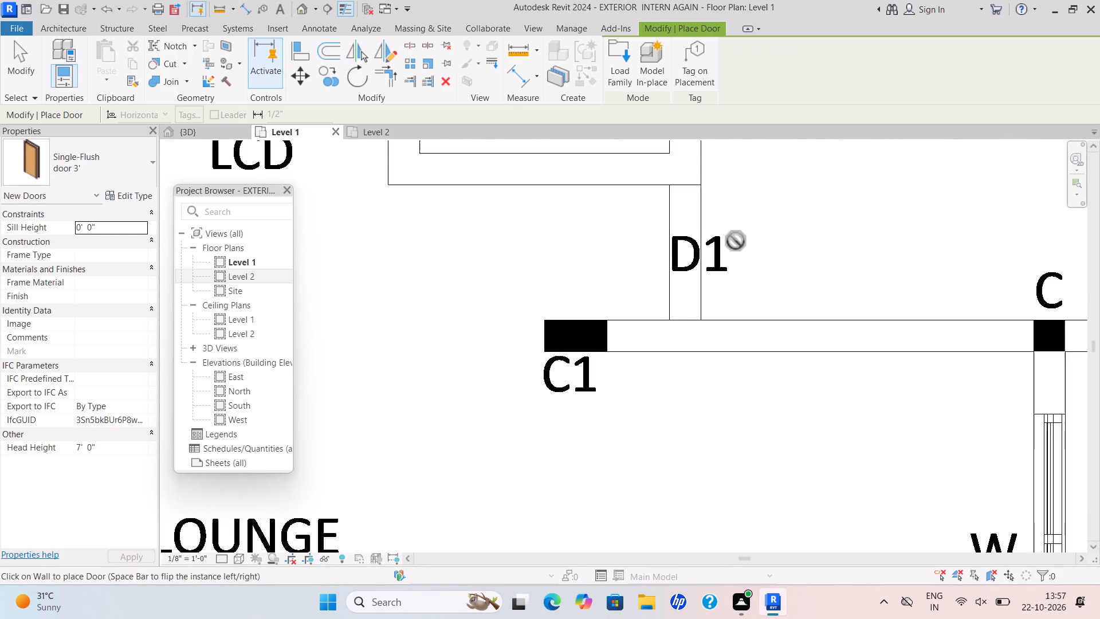
{"action": "scroll", "coordinate": [736, 241], "scroll_direction": "up", "scroll_amount": 3}
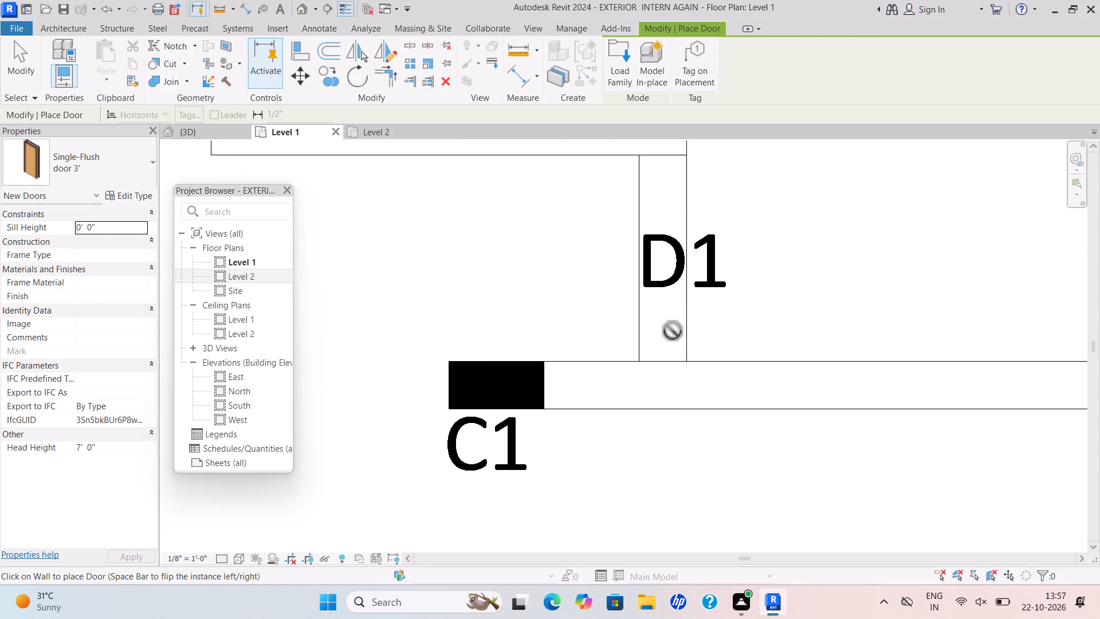
{"action": "key", "text": "space"}
{"action": "key", "text": "space"}
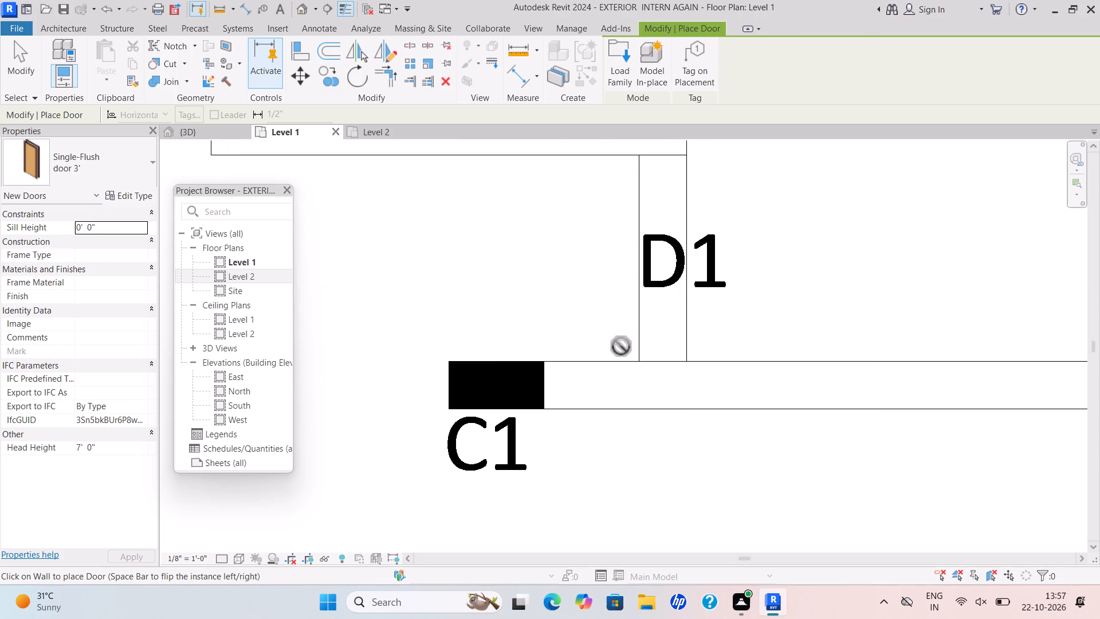
{"action": "left_click", "coordinate": [689, 264]}
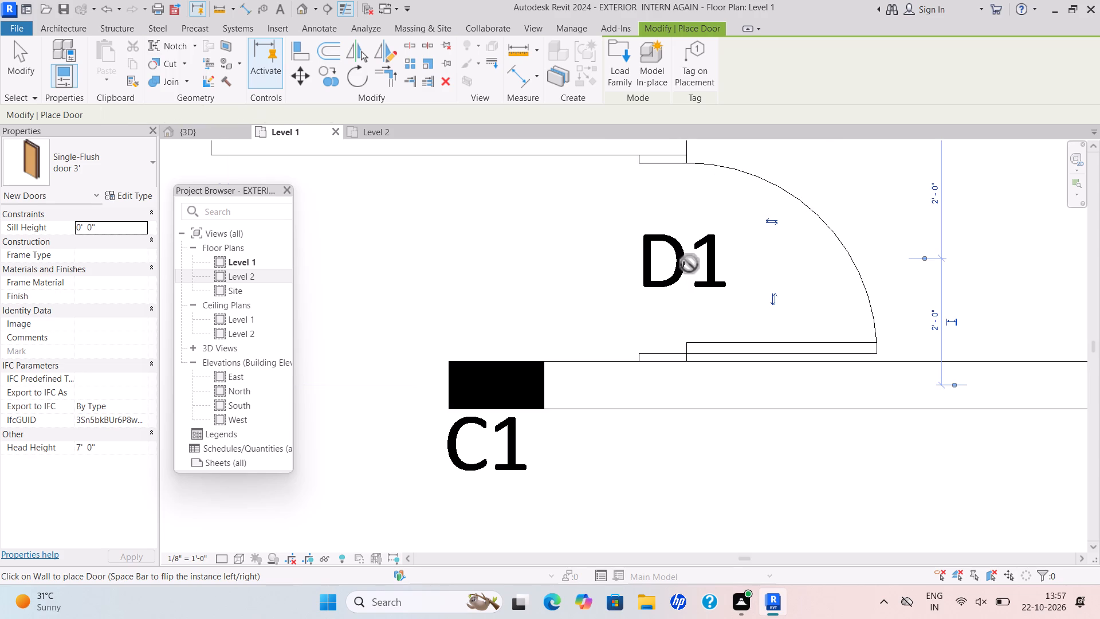
{"action": "scroll", "coordinate": [683, 296], "scroll_direction": "down", "scroll_amount": 6}
{"action": "scroll", "coordinate": [675, 297], "scroll_direction": "up", "scroll_amount": 2}
{"action": "scroll", "coordinate": [683, 287], "scroll_direction": "down", "scroll_amount": 5}
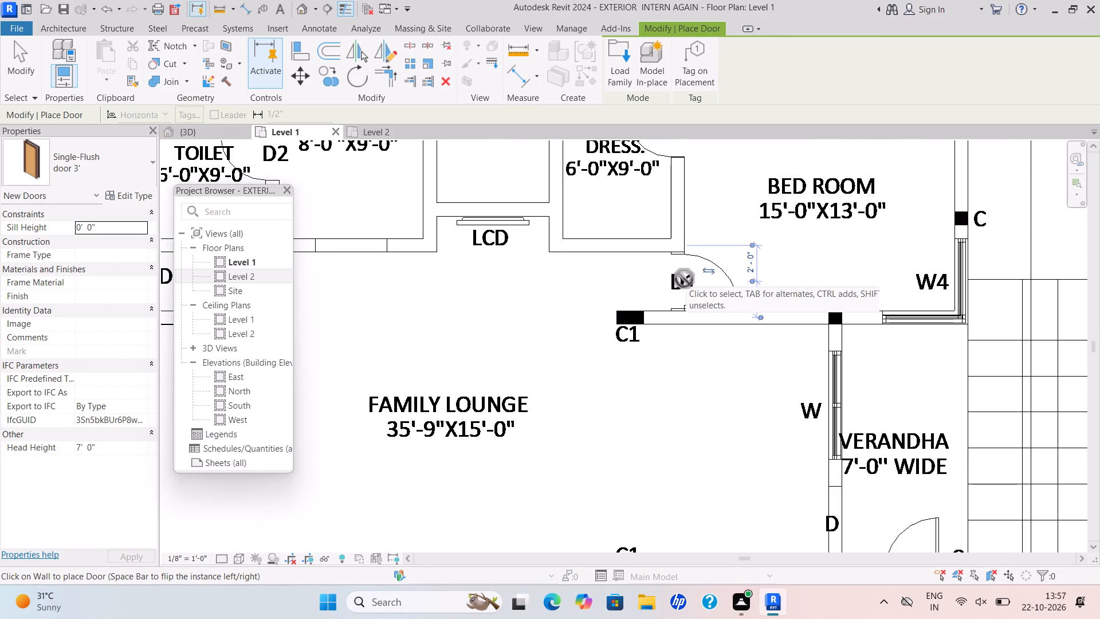
Place a "door 3'" door at D1 above the stairs, hinged beside the C–C1 wall and swinging away from the 15'-0"x13'-0" bedroom.
{"action": "scroll", "coordinate": [577, 313], "scroll_direction": "down", "scroll_amount": 1}
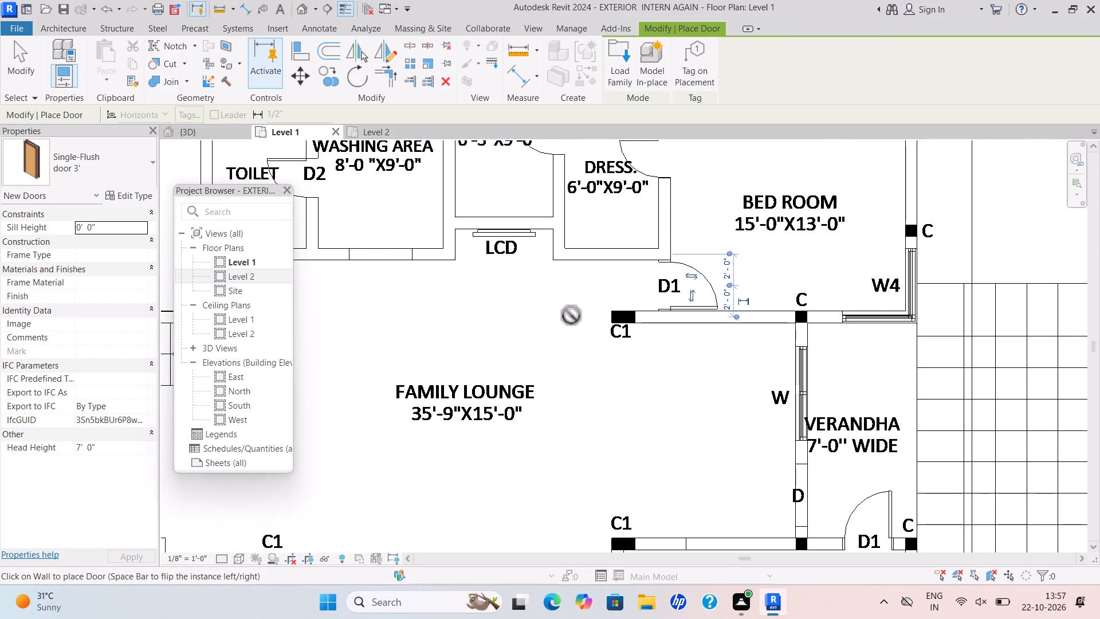
{"action": "scroll", "coordinate": [574, 314], "scroll_direction": "down", "scroll_amount": 1}
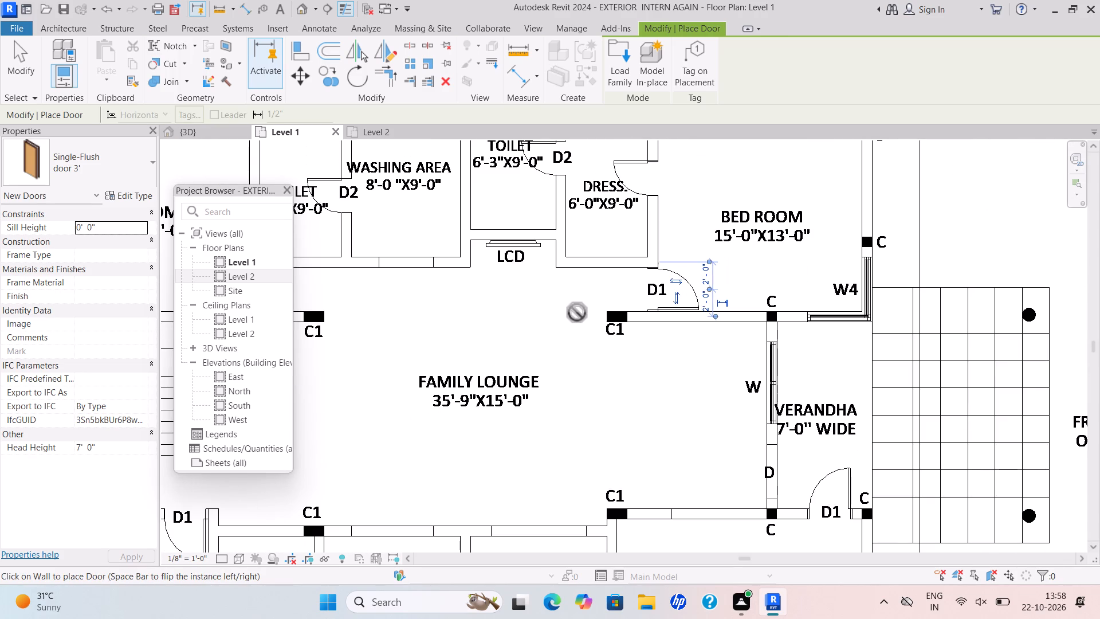
{"action": "scroll", "coordinate": [573, 312], "scroll_direction": "down", "scroll_amount": 6}
{"action": "middle_click_drag", "start_coordinate": [568, 309], "coordinate": [621, 279]}
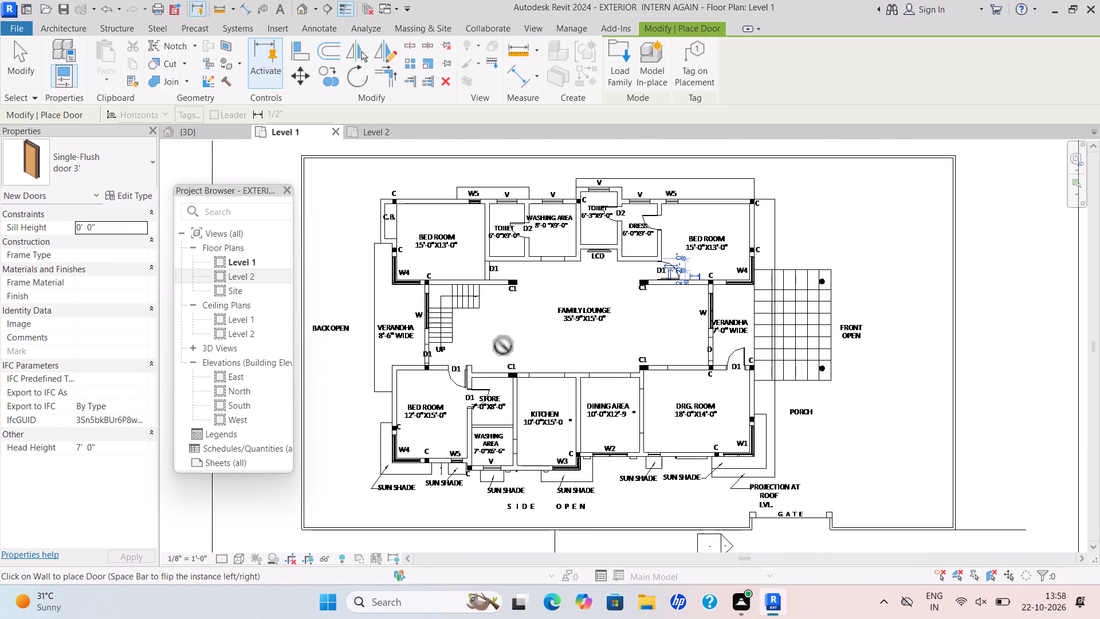
{"action": "scroll", "coordinate": [510, 387], "scroll_direction": "up", "scroll_amount": 5}
{"action": "scroll", "coordinate": [949, 263], "scroll_direction": "down", "scroll_amount": 6}
{"action": "scroll", "coordinate": [867, 123], "scroll_direction": "up", "scroll_amount": 4}
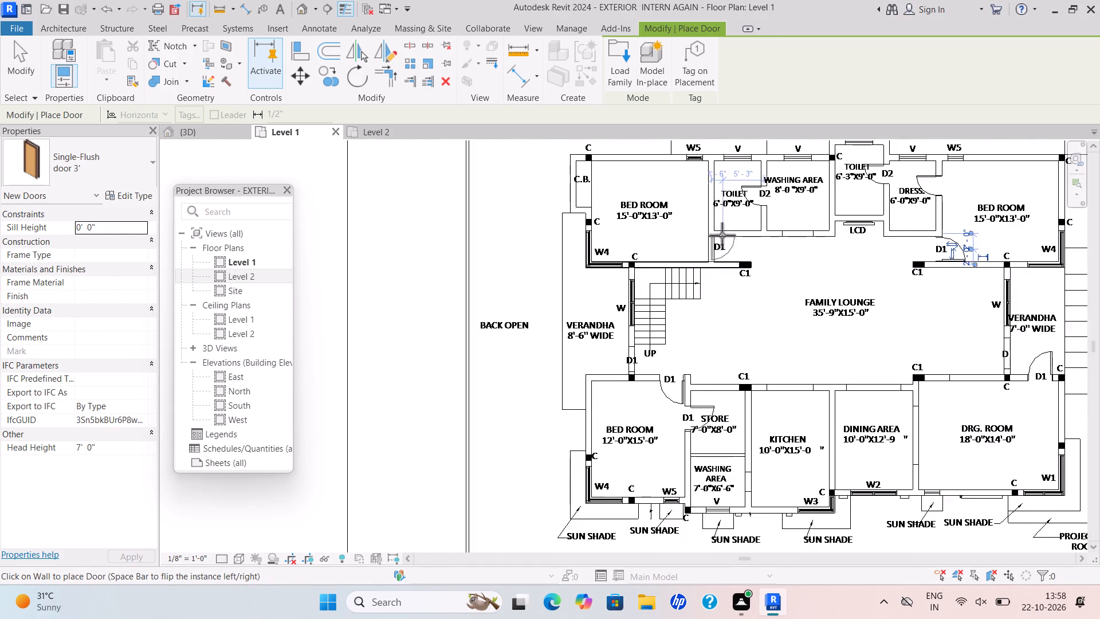
{"action": "scroll", "coordinate": [722, 236], "scroll_direction": "up", "scroll_amount": 8}
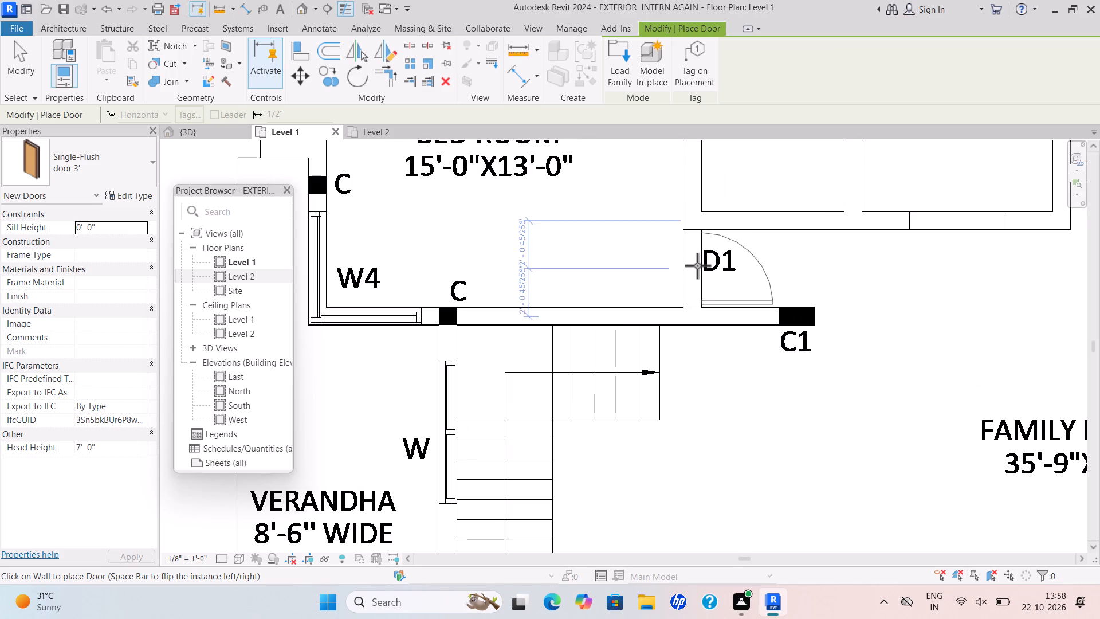
{"action": "scroll", "coordinate": [697, 267], "scroll_direction": "up", "scroll_amount": 4}
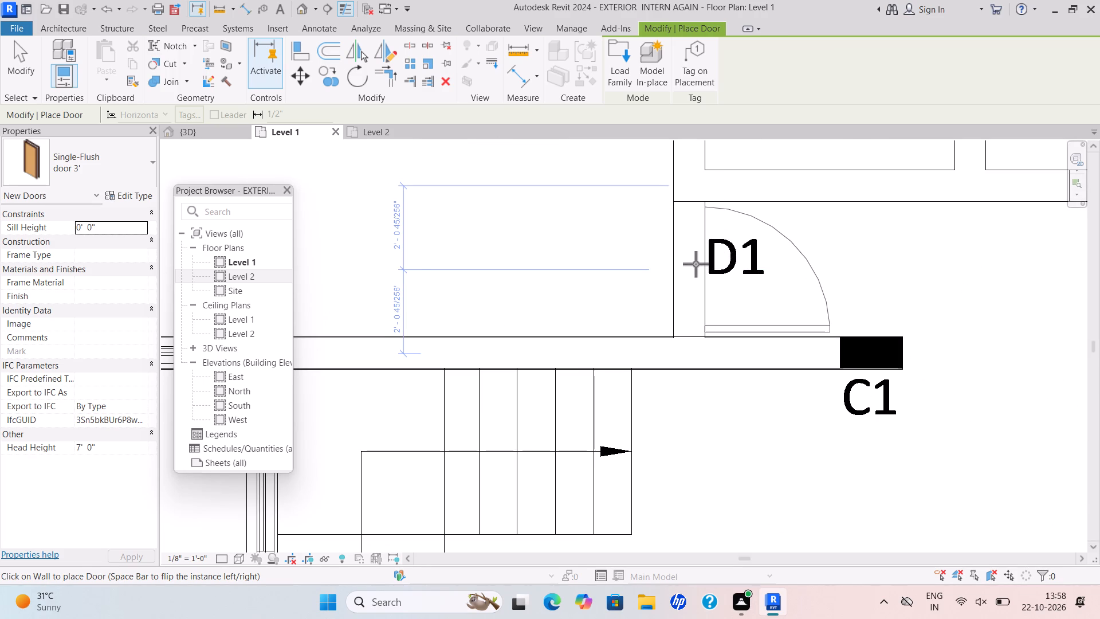
{"action": "left_click", "coordinate": [696, 264]}
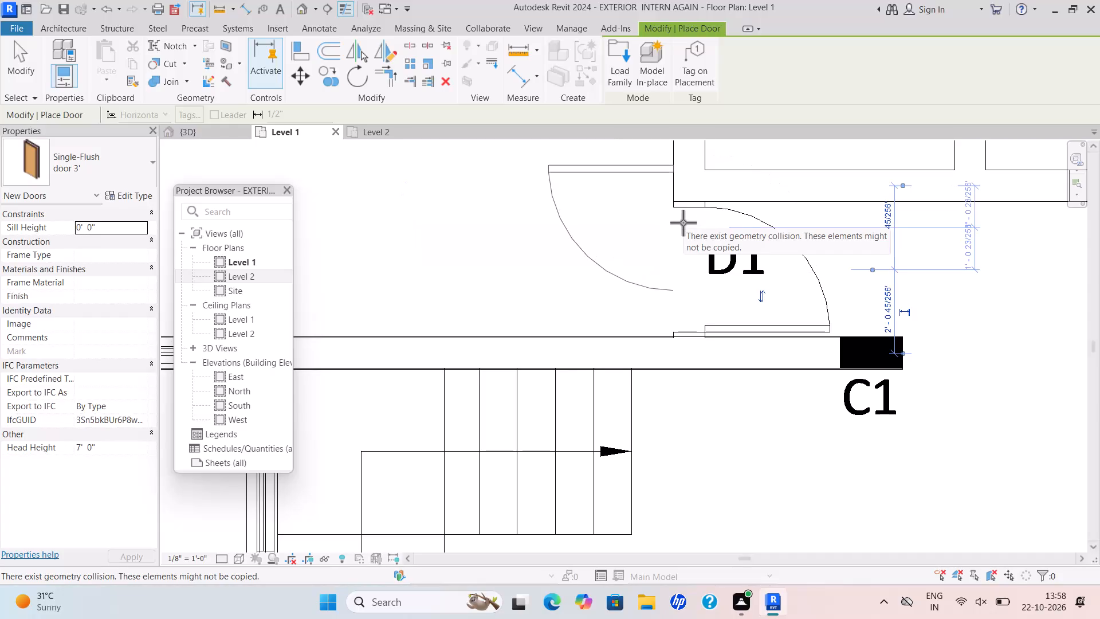
Examine the ground floor plan's door openings around the store, washing area, kitchen and dining area.
{"action": "scroll", "coordinate": [683, 282], "scroll_direction": "down", "scroll_amount": 5}
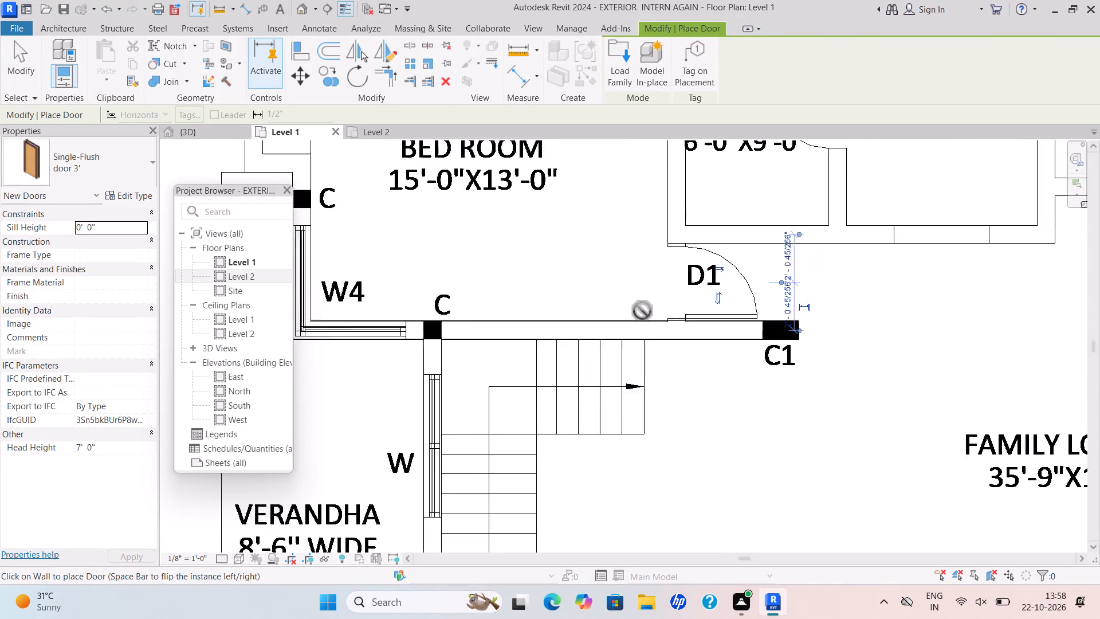
{"action": "scroll", "coordinate": [642, 312], "scroll_direction": "down", "scroll_amount": 7}
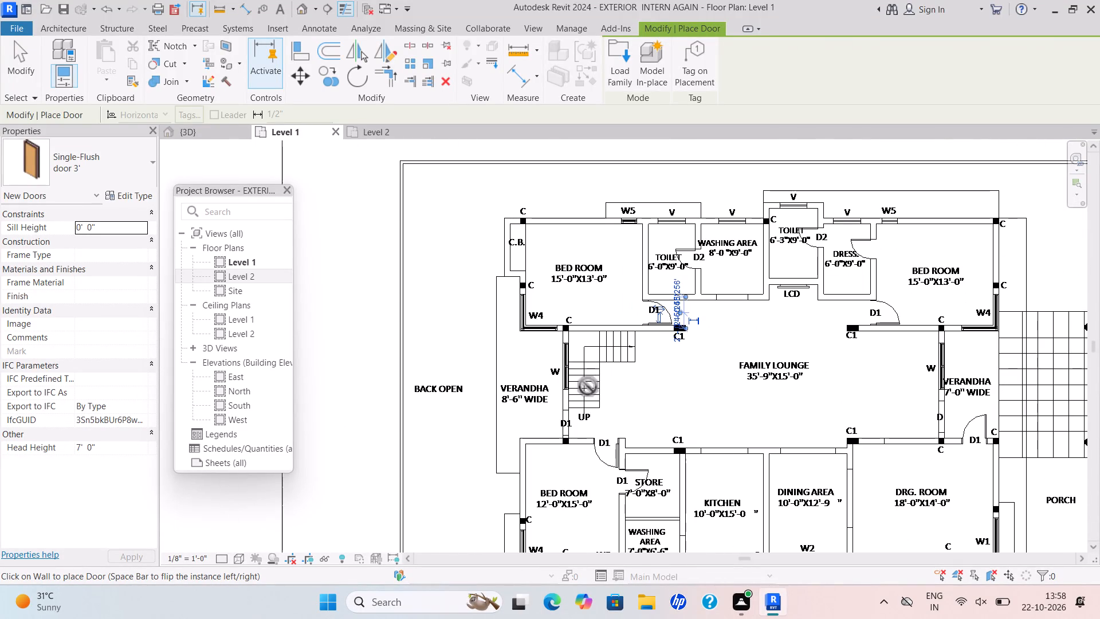
{"action": "scroll", "coordinate": [587, 386], "scroll_direction": "down", "scroll_amount": 2}
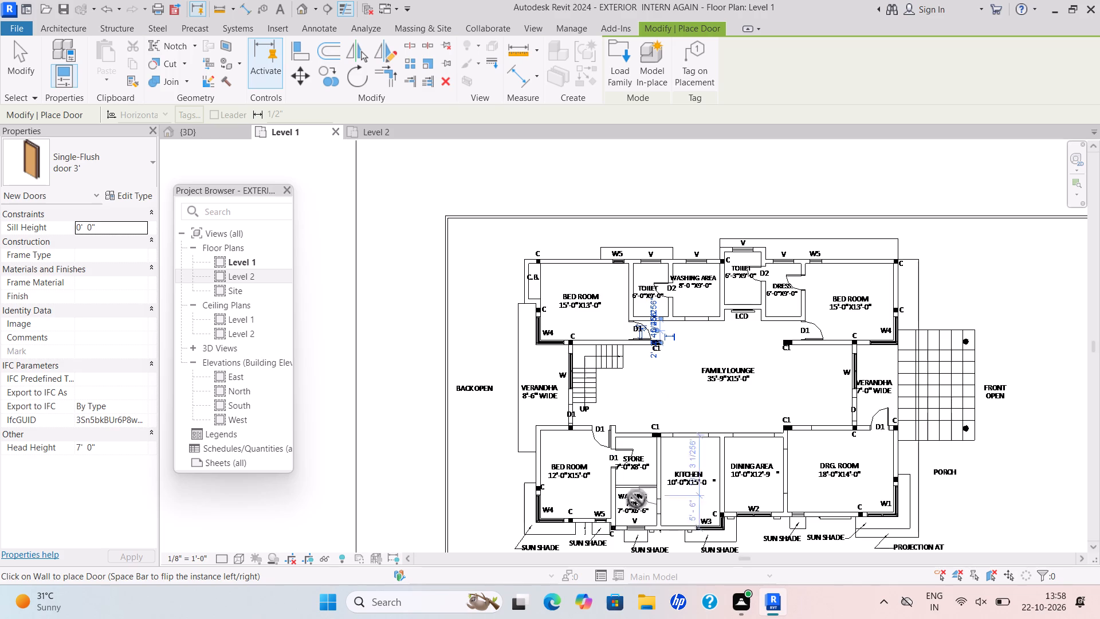
{"action": "scroll", "coordinate": [659, 456], "scroll_direction": "up", "scroll_amount": 6}
{"action": "scroll", "coordinate": [720, 439], "scroll_direction": "up", "scroll_amount": 4}
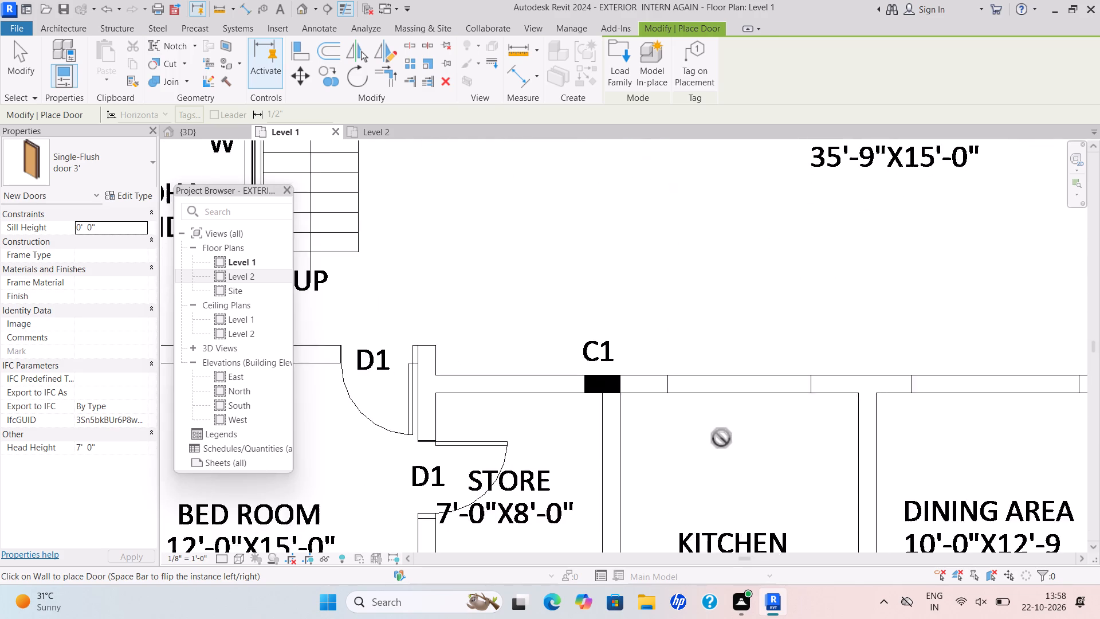
{"action": "scroll", "coordinate": [721, 438], "scroll_direction": "down", "scroll_amount": 7}
{"action": "scroll", "coordinate": [739, 482], "scroll_direction": "down", "scroll_amount": 4}
{"action": "middle_click_drag", "start_coordinate": [739, 483], "coordinate": [747, 475]}
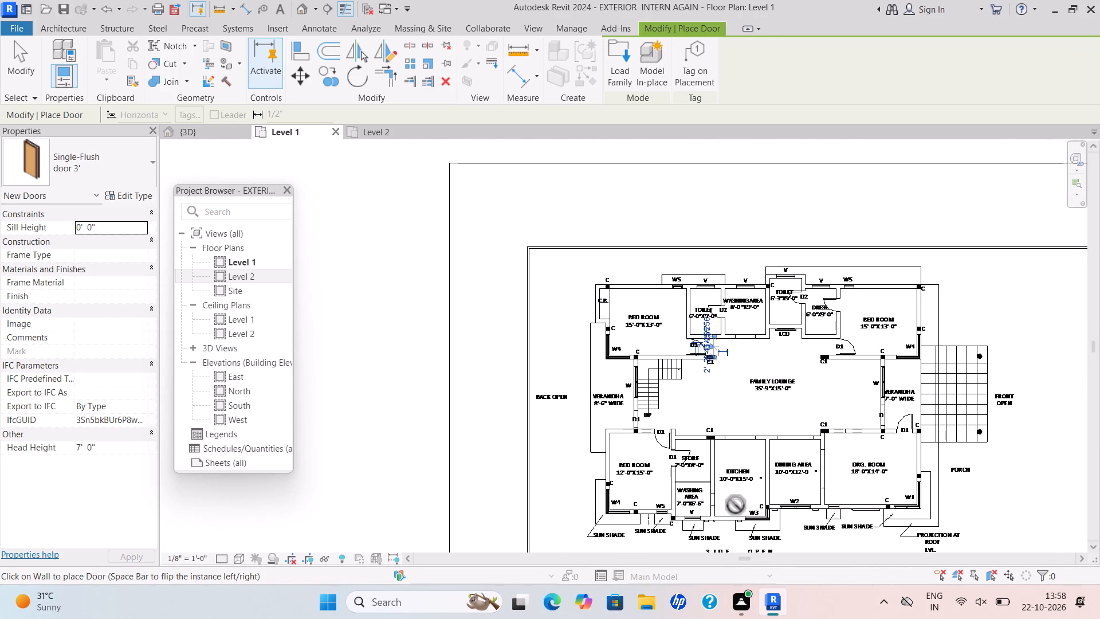
{"action": "scroll", "coordinate": [733, 504], "scroll_direction": "up", "scroll_amount": 8}
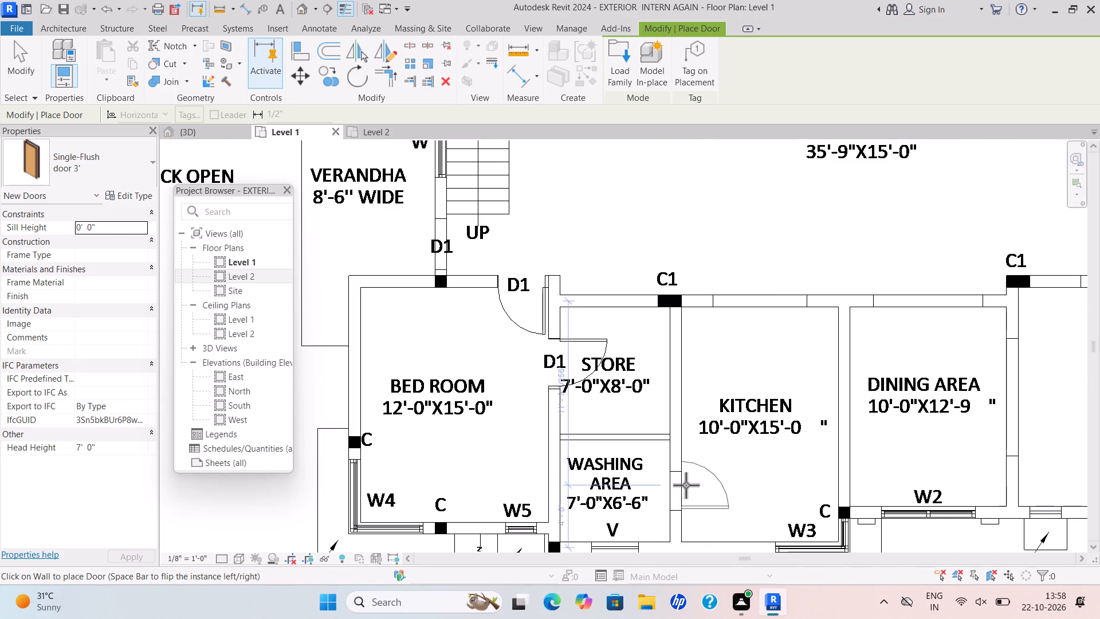
Examine the first floor plan's D, D1 and D2 openings around the bedrooms, toilet, staircase and verandhas.
{"action": "scroll", "coordinate": [906, 429], "scroll_direction": "down", "scroll_amount": 6}
{"action": "middle_click_drag", "start_coordinate": [868, 424], "coordinate": [762, 431]}
{"action": "scroll", "coordinate": [762, 431], "scroll_direction": "down", "scroll_amount": 1}
{"action": "scroll", "coordinate": [982, 371], "scroll_direction": "down", "scroll_amount": 4}
{"action": "middle_click_drag", "start_coordinate": [937, 382], "coordinate": [769, 425]}
{"action": "scroll", "coordinate": [890, 414], "scroll_direction": "down", "scroll_amount": 4}
{"action": "middle_click_drag", "start_coordinate": [886, 414], "coordinate": [731, 414]}
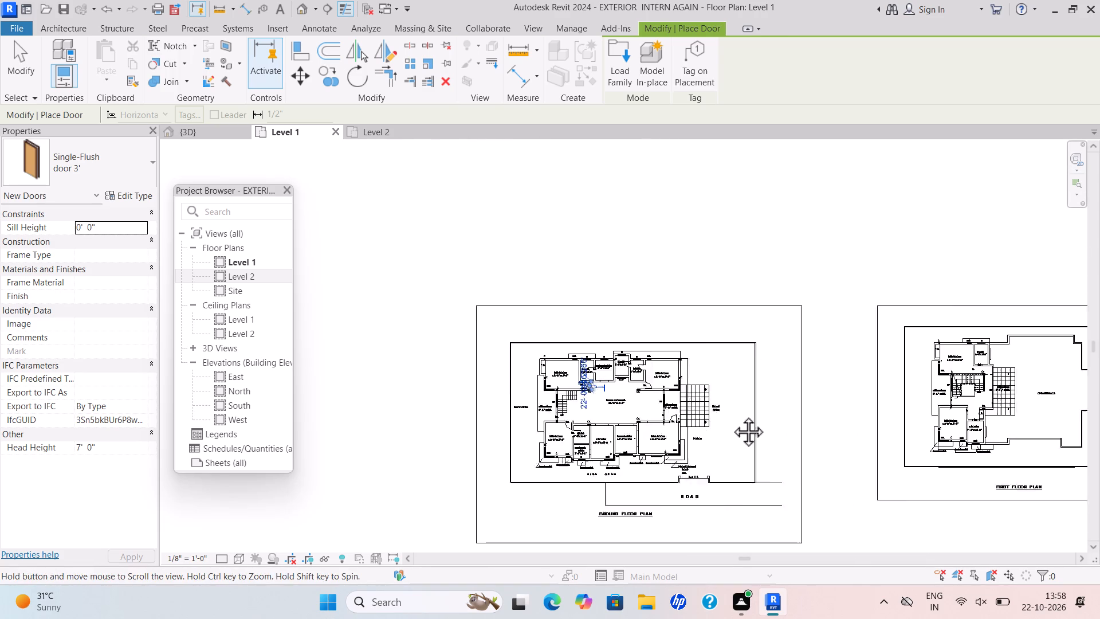
{"action": "middle_click_drag", "start_coordinate": [731, 414], "coordinate": [729, 414]}
{"action": "scroll", "coordinate": [905, 417], "scroll_direction": "up", "scroll_amount": 6}
{"action": "scroll", "coordinate": [1016, 348], "scroll_direction": "up", "scroll_amount": 2}
{"action": "scroll", "coordinate": [893, 319], "scroll_direction": "up", "scroll_amount": 3}
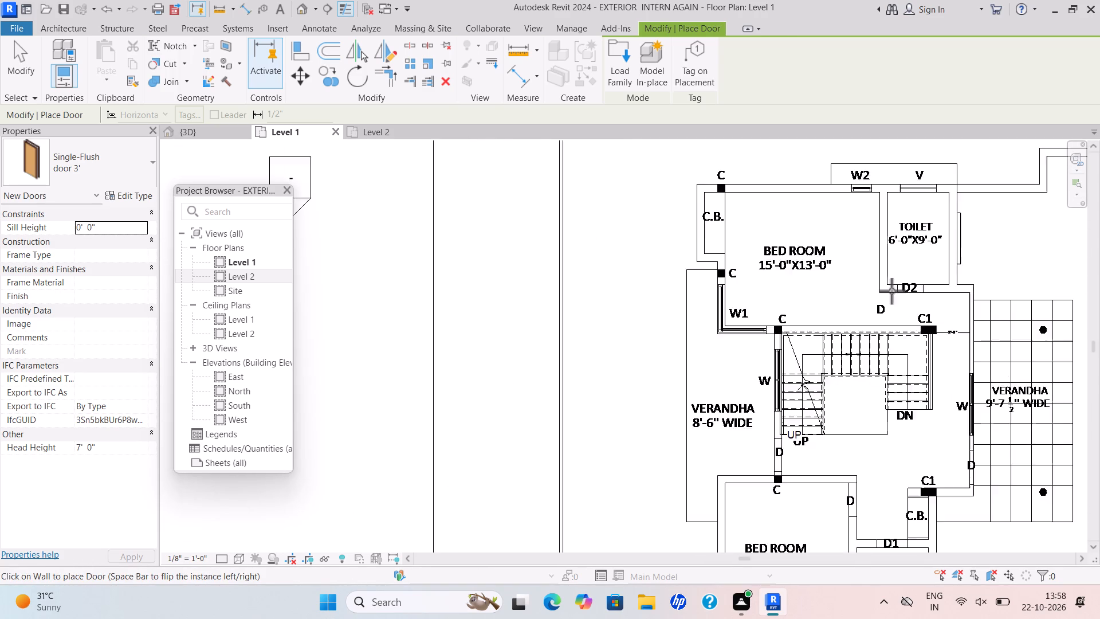
{"action": "scroll", "coordinate": [891, 291], "scroll_direction": "up", "scroll_amount": 10}
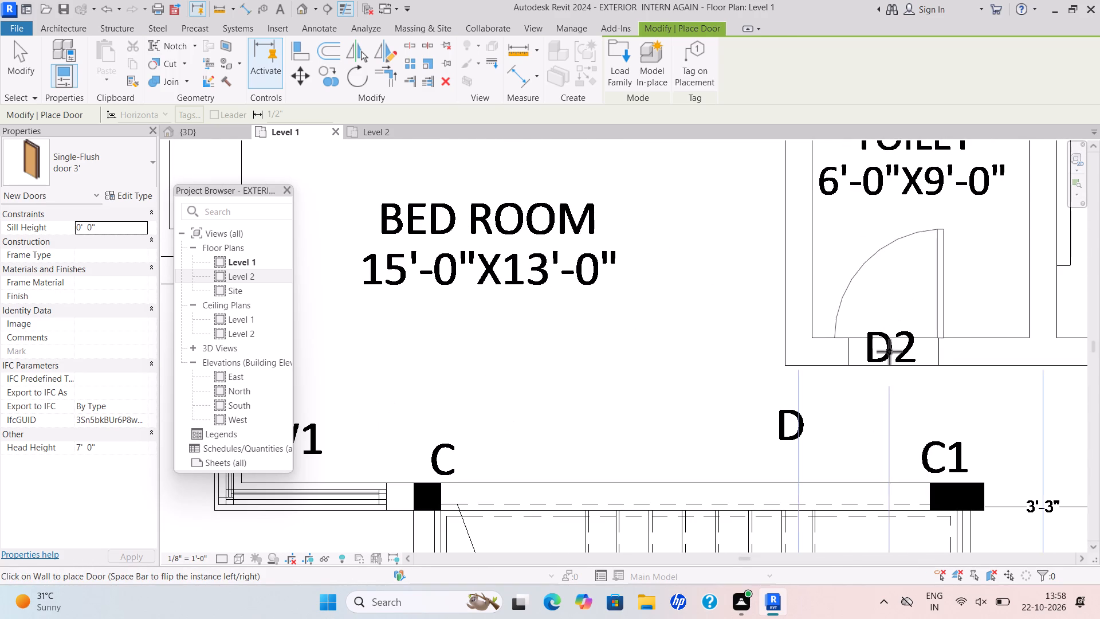
{"action": "scroll", "coordinate": [914, 352], "scroll_direction": "down", "scroll_amount": 5}
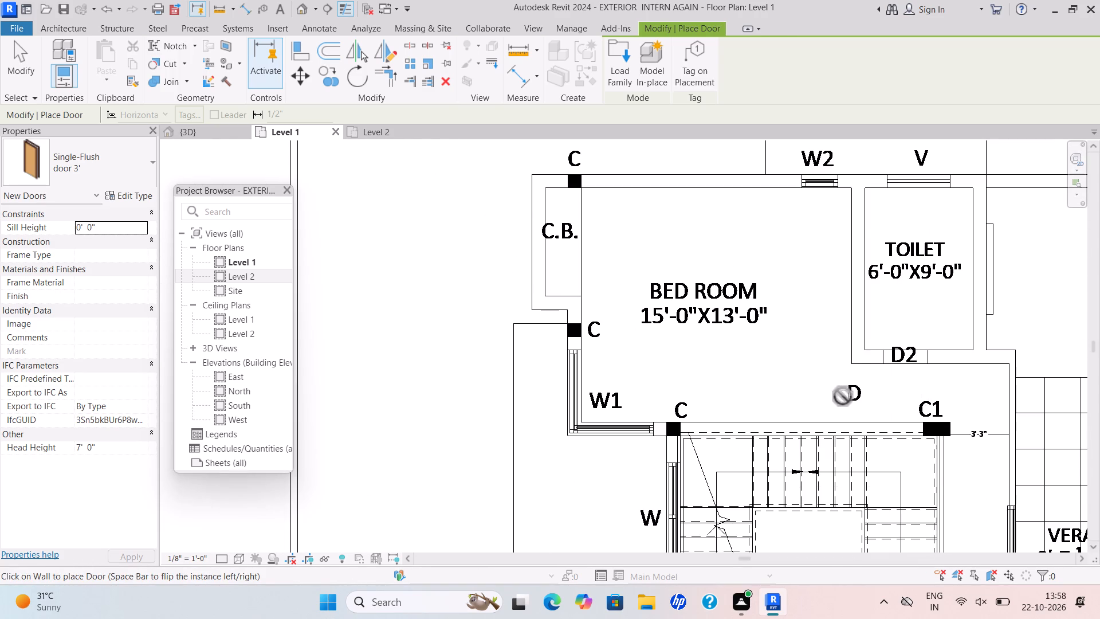
{"action": "scroll", "coordinate": [866, 368], "scroll_direction": "up", "scroll_amount": 3}
{"action": "scroll", "coordinate": [887, 418], "scroll_direction": "down", "scroll_amount": 5}
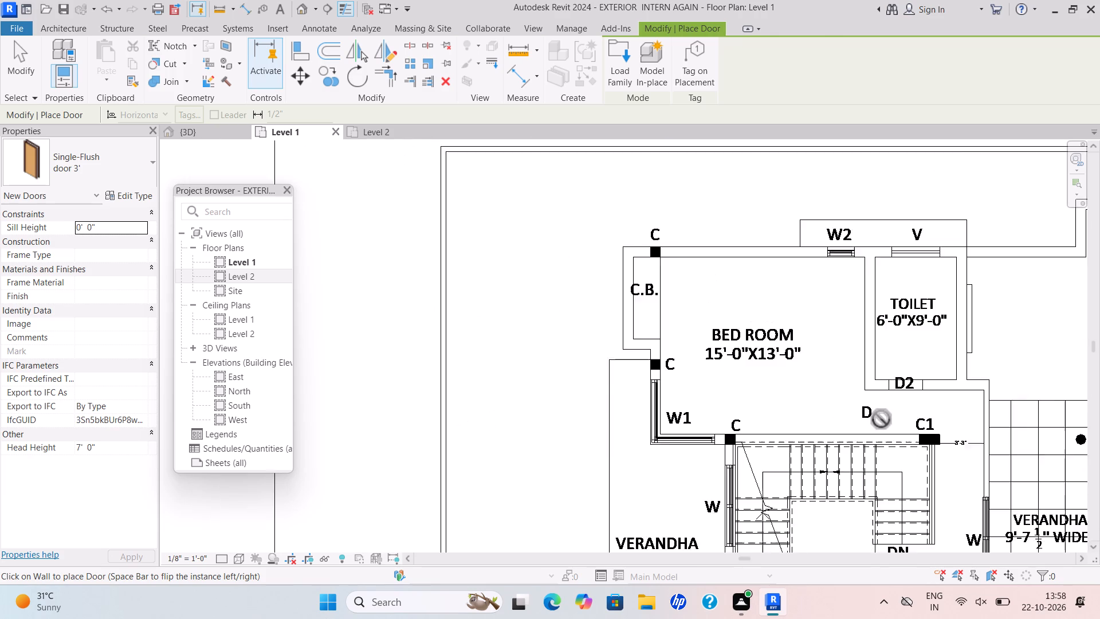
{"action": "scroll", "coordinate": [881, 419], "scroll_direction": "down", "scroll_amount": 6}
{"action": "middle_click_drag", "start_coordinate": [873, 438], "coordinate": [852, 324]}
{"action": "scroll", "coordinate": [886, 390], "scroll_direction": "up", "scroll_amount": 7}
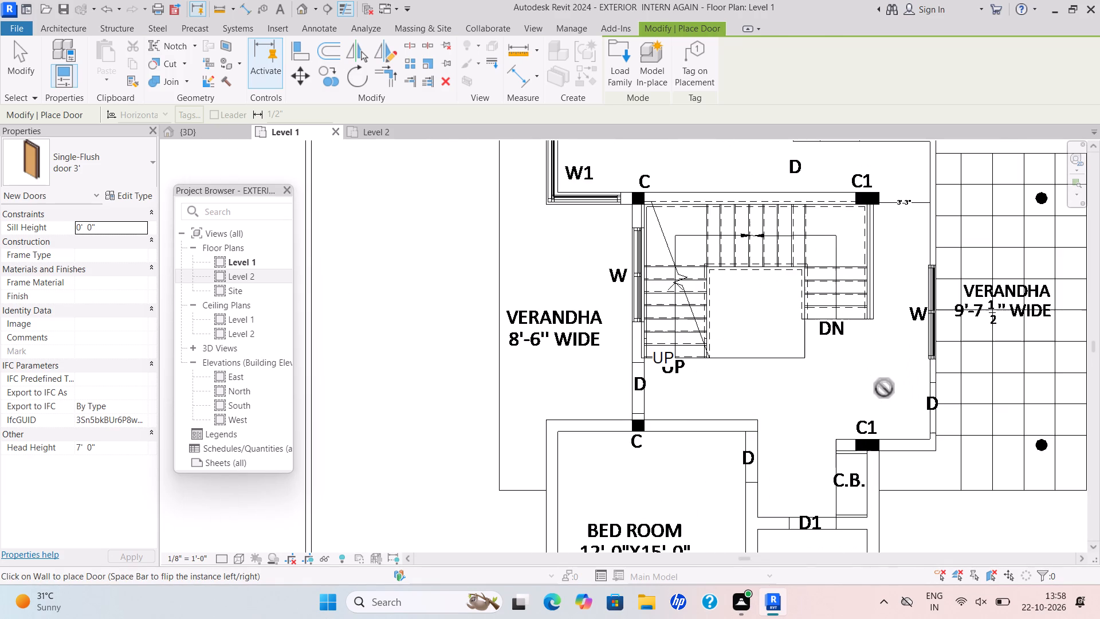
{"action": "scroll", "coordinate": [933, 400], "scroll_direction": "up", "scroll_amount": 3}
{"action": "scroll", "coordinate": [881, 430], "scroll_direction": "down", "scroll_amount": 2}
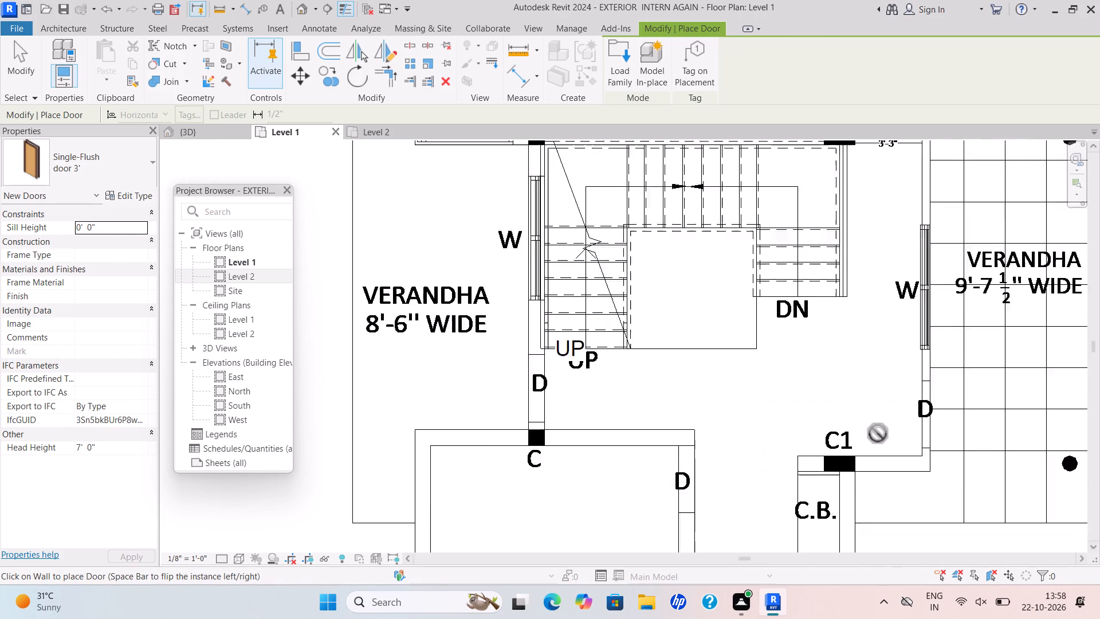
{"action": "scroll", "coordinate": [878, 433], "scroll_direction": "down", "scroll_amount": 1}
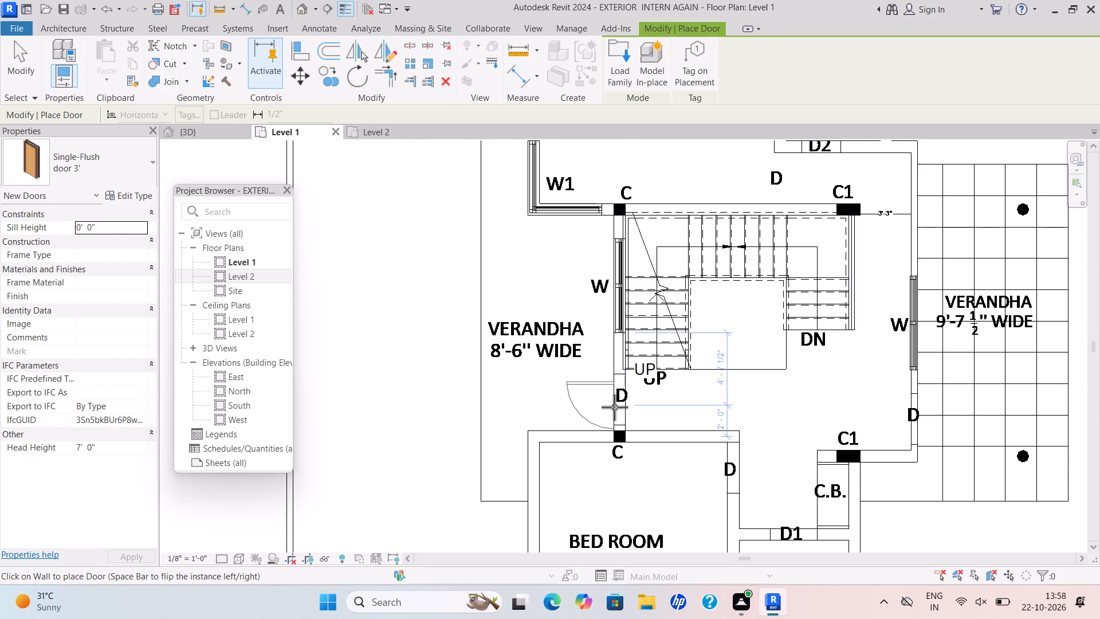
Place a "door 3'" door at the first floor D between the 8'-6" wide verandha and stairs, hinged near C and swinging inward.
{"action": "scroll", "coordinate": [615, 407], "scroll_direction": "up", "scroll_amount": 3}
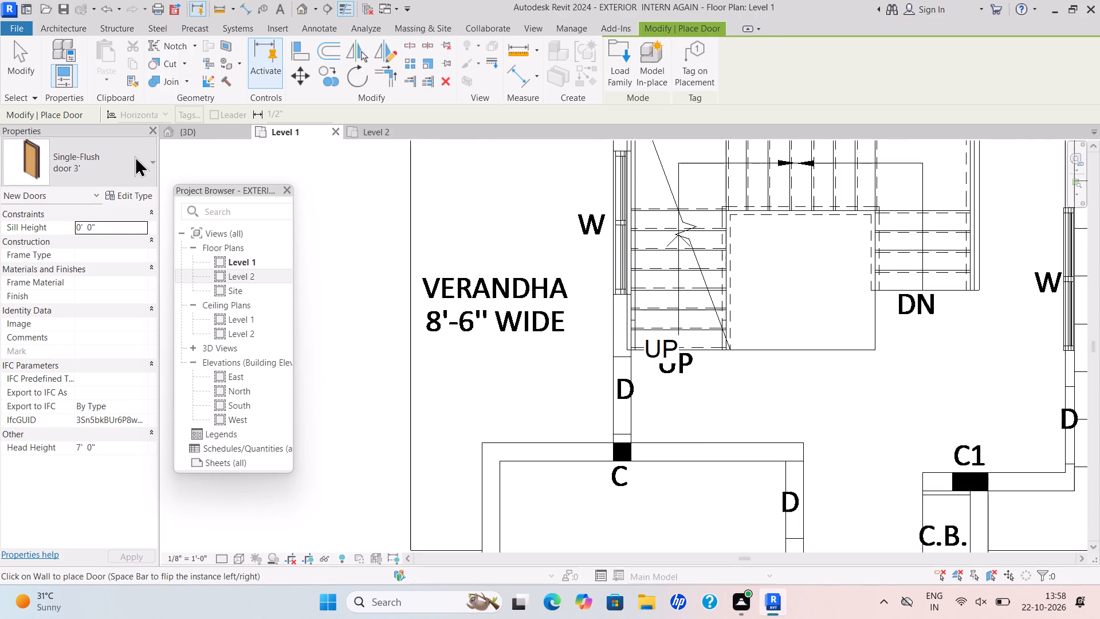
{"action": "left_click", "coordinate": [146, 159]}
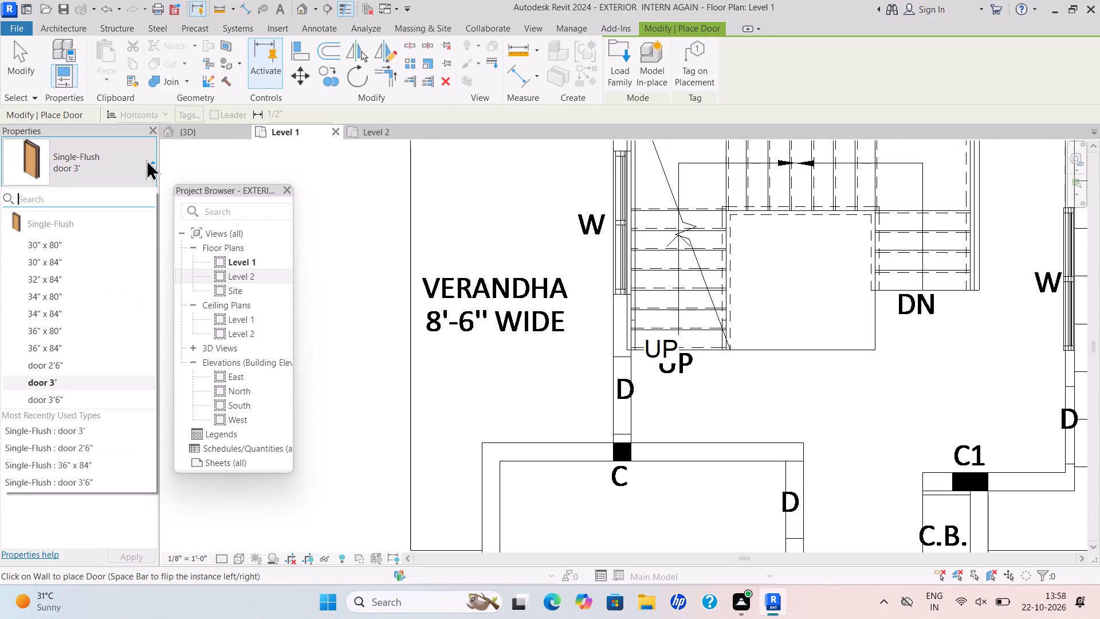
{"action": "left_click", "coordinate": [68, 399]}
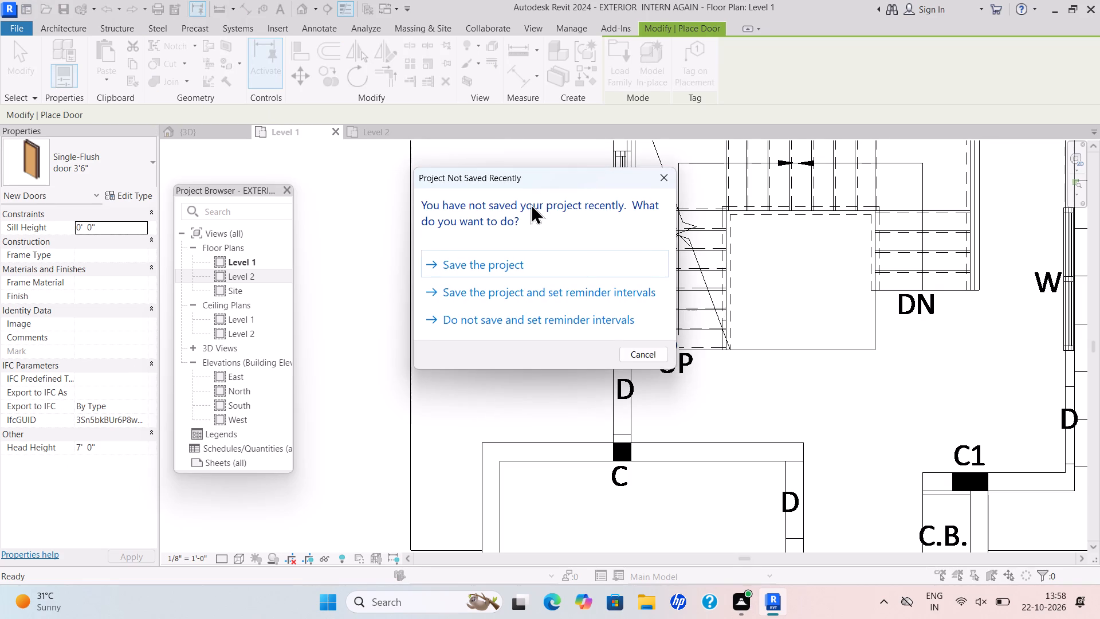
{"action": "left_click", "coordinate": [662, 180]}
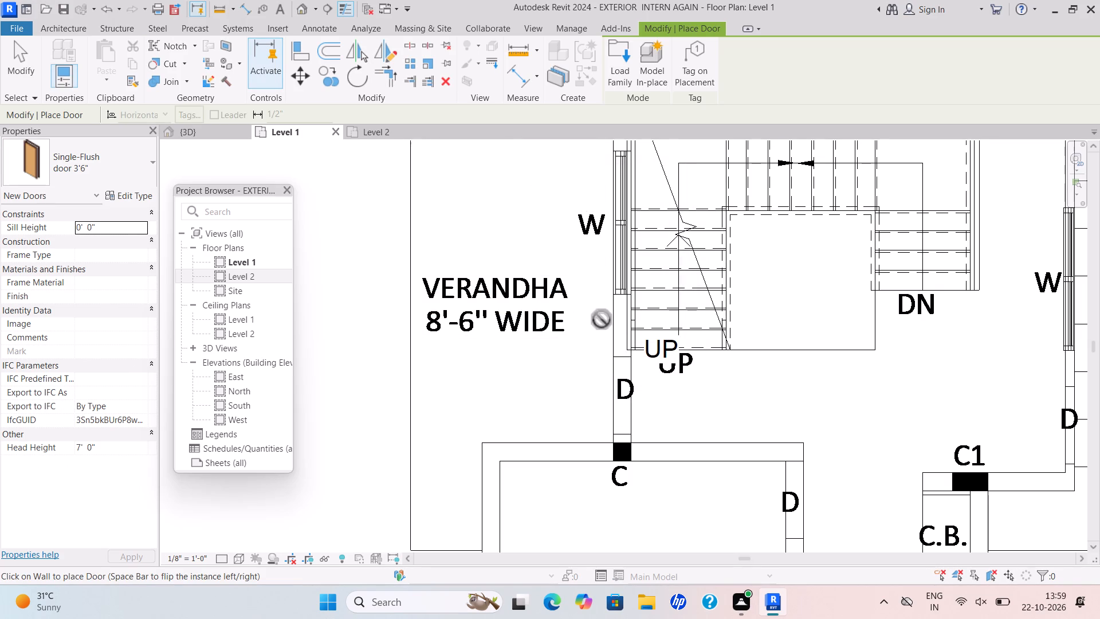
{"action": "scroll", "coordinate": [632, 389], "scroll_direction": "up", "scroll_amount": 4}
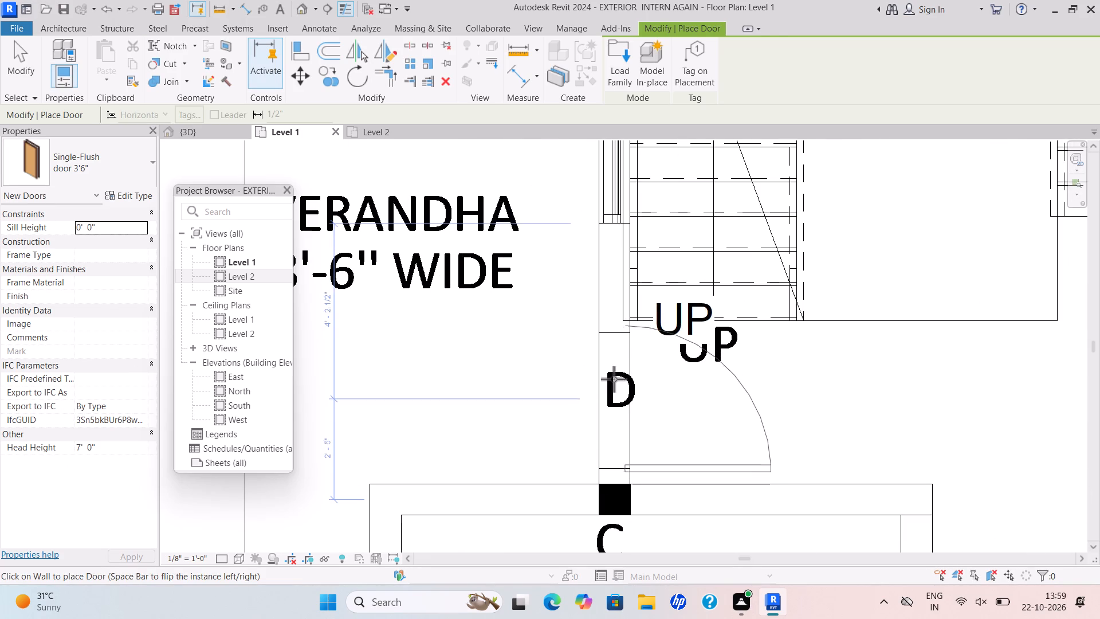
{"action": "left_click", "coordinate": [144, 163]}
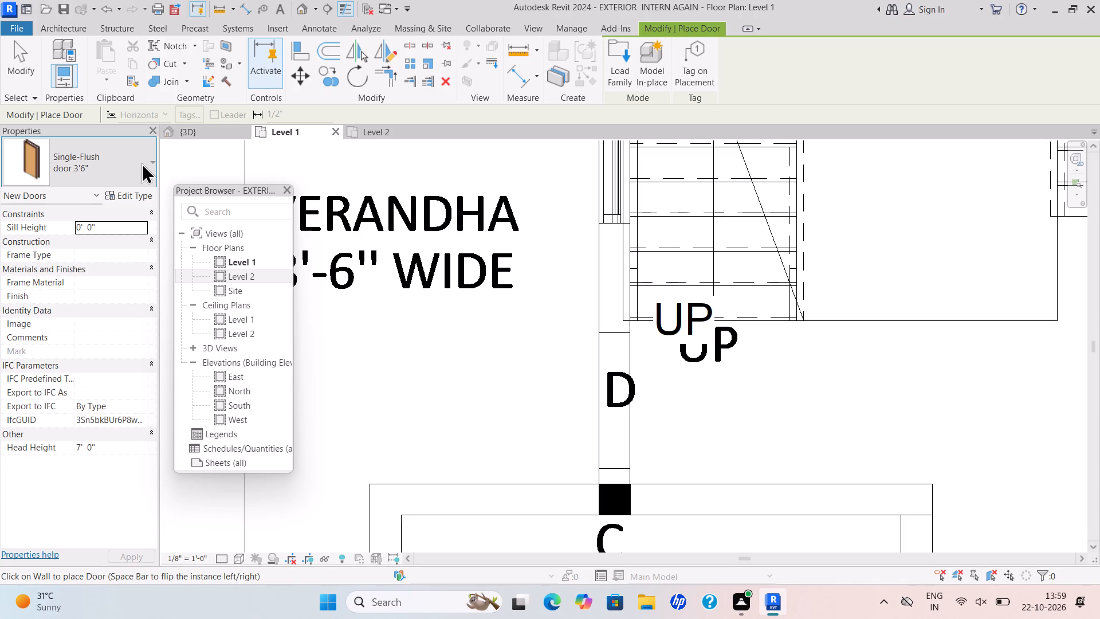
{"action": "left_click", "coordinate": [77, 380]}
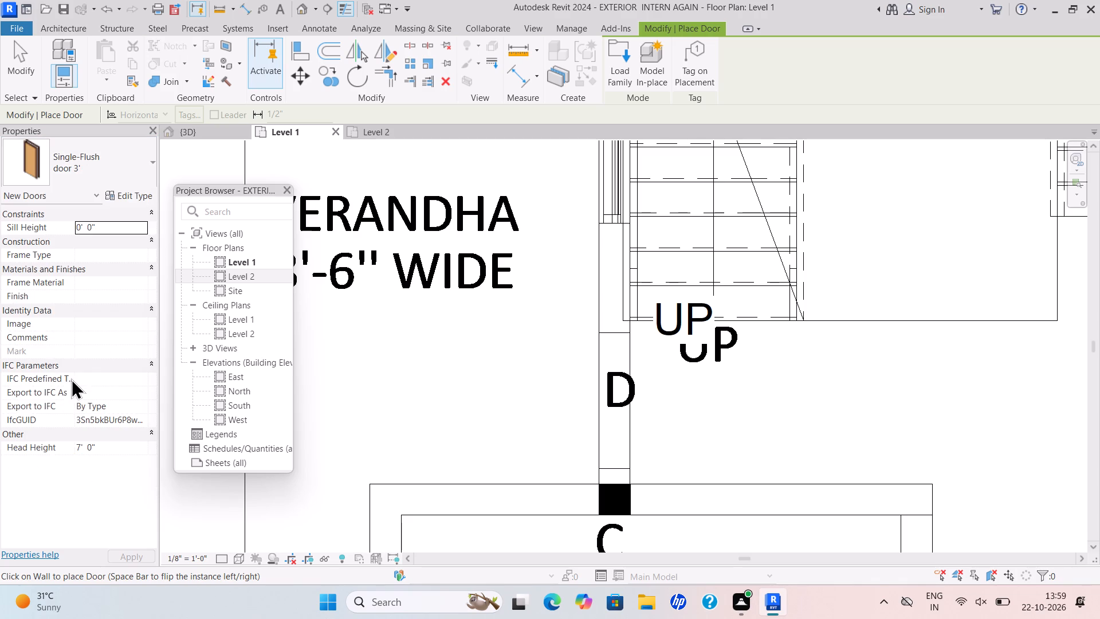
{"action": "left_click", "coordinate": [636, 400]}
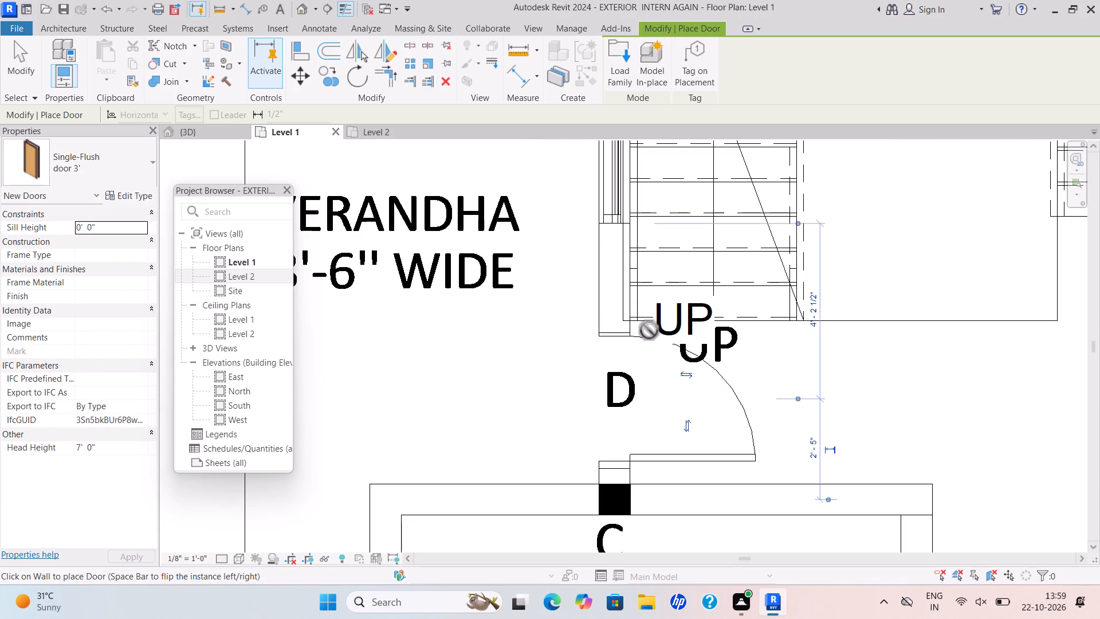
Place a "door 3'6"" door at the first floor D beside the 9'-7 1/2" wide verandha, swinging inward and hinged away from C1.
{"action": "scroll", "coordinate": [619, 423], "scroll_direction": "down", "scroll_amount": 5}
{"action": "scroll", "coordinate": [616, 348], "scroll_direction": "down", "scroll_amount": 4}
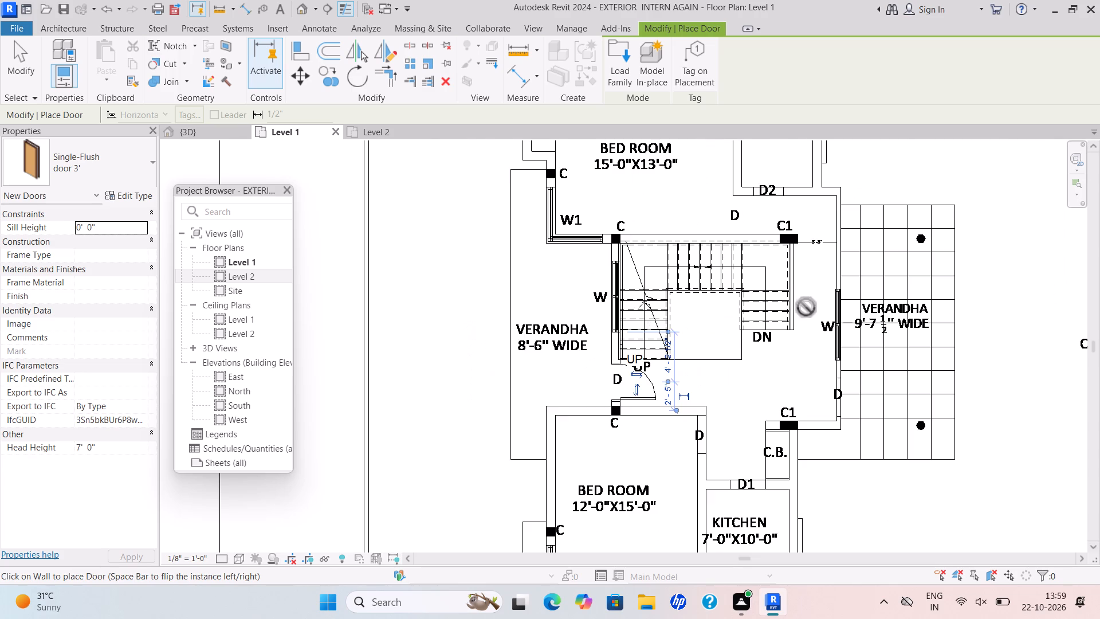
{"action": "scroll", "coordinate": [807, 318], "scroll_direction": "down", "scroll_amount": 1}
{"action": "scroll", "coordinate": [843, 394], "scroll_direction": "up", "scroll_amount": 13}
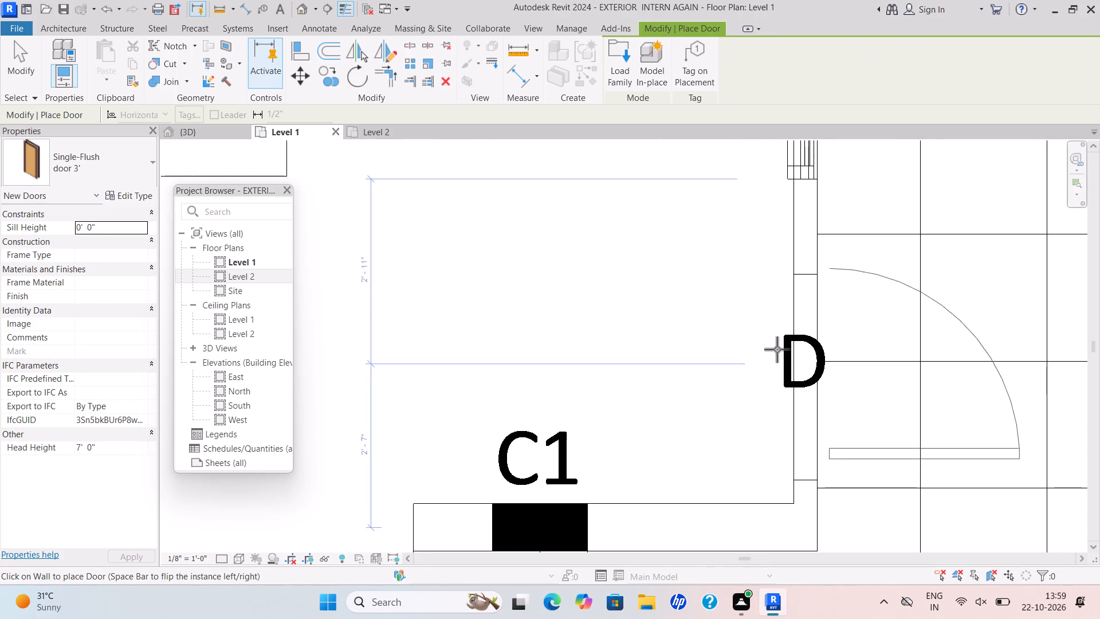
{"action": "left_click", "coordinate": [155, 162]}
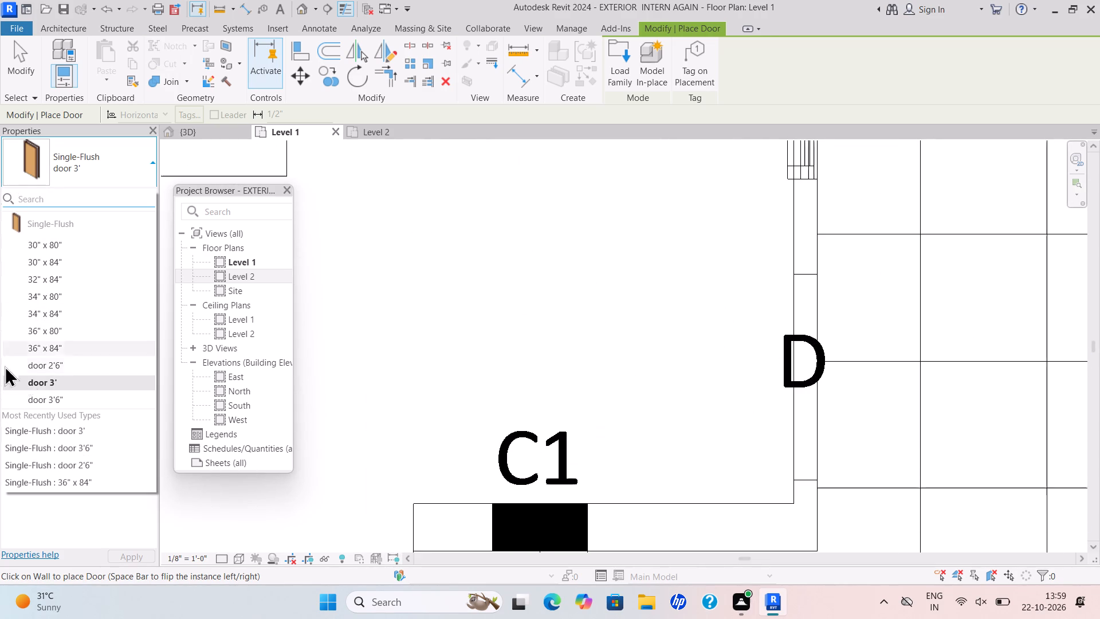
{"action": "left_click", "coordinate": [50, 397]}
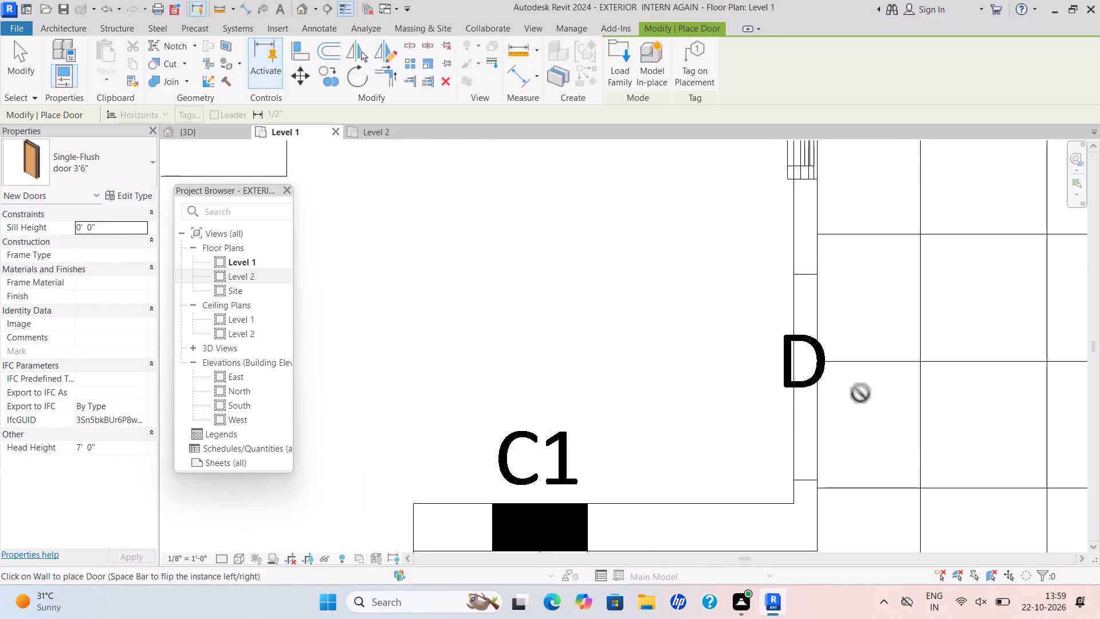
{"action": "left_click", "coordinate": [800, 385]}
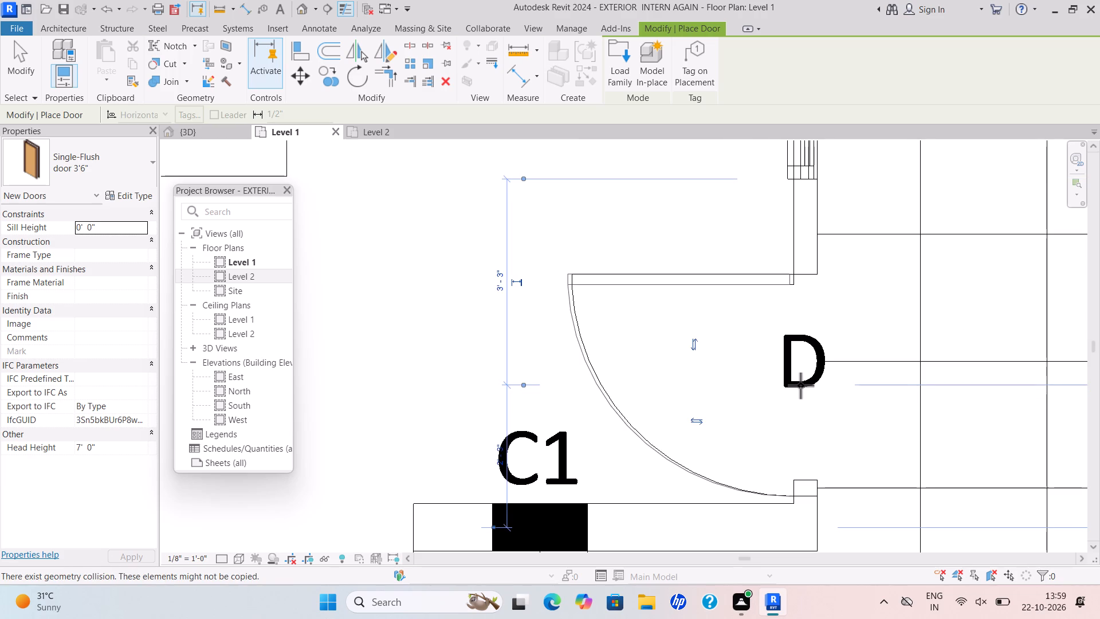
{"action": "scroll", "coordinate": [831, 357], "scroll_direction": "down", "scroll_amount": 3}
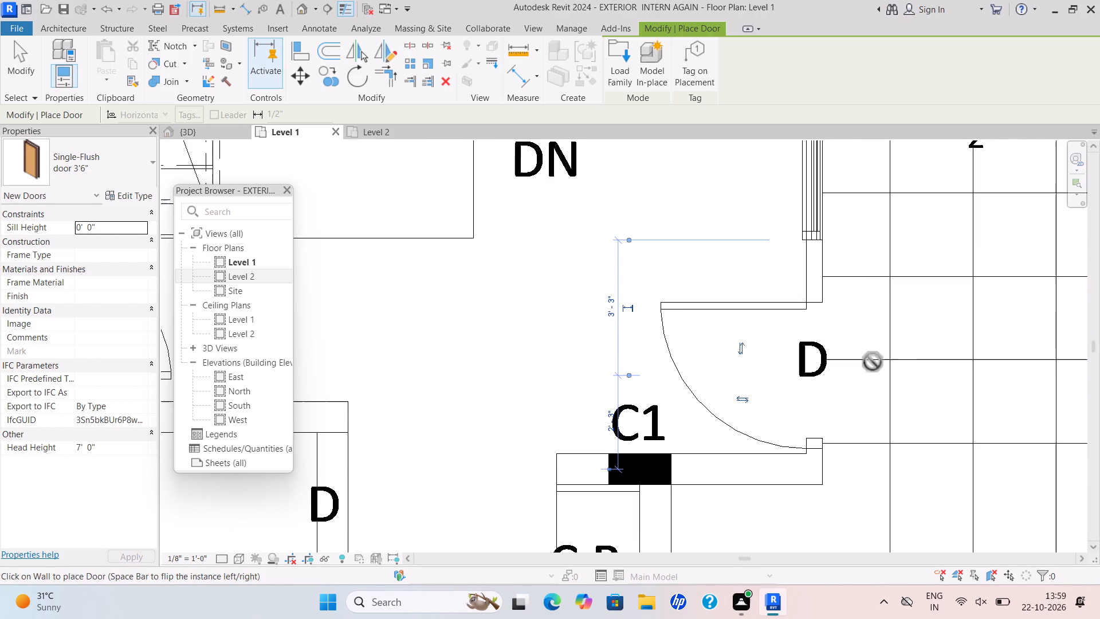
Replace the first floor D door beside the 9'-7 1/2" wide verandha with a "door 3'6"" hinged near C1, swinging inward.
{"action": "key", "text": "Escape"}
{"action": "key", "text": "Escape"}
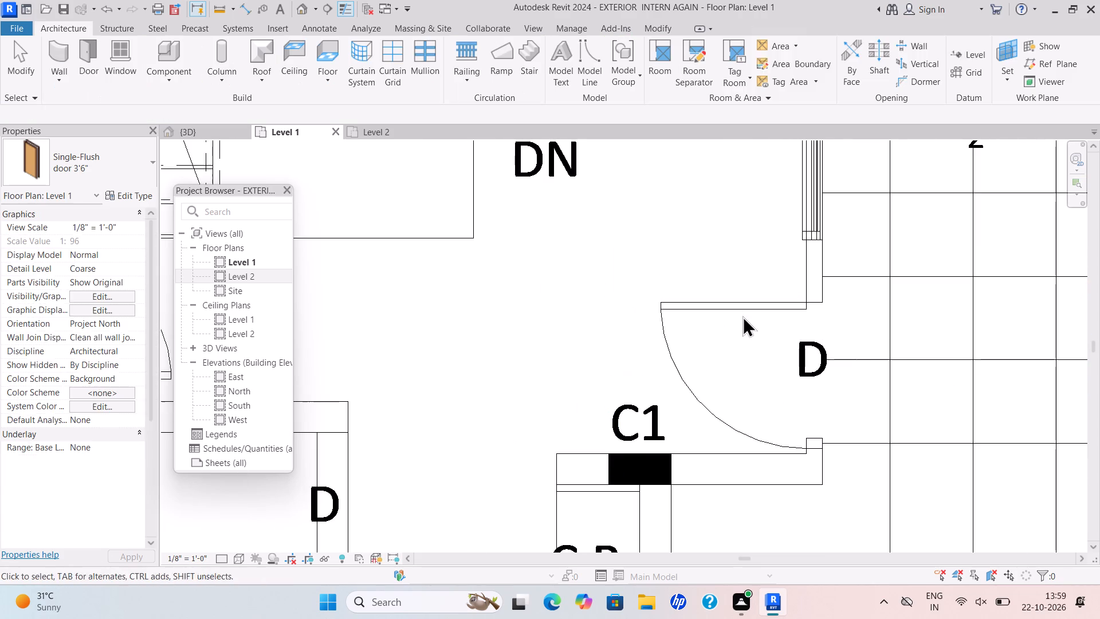
{"action": "left_click", "coordinate": [756, 307]}
{"action": "key", "text": "BackSpace"}
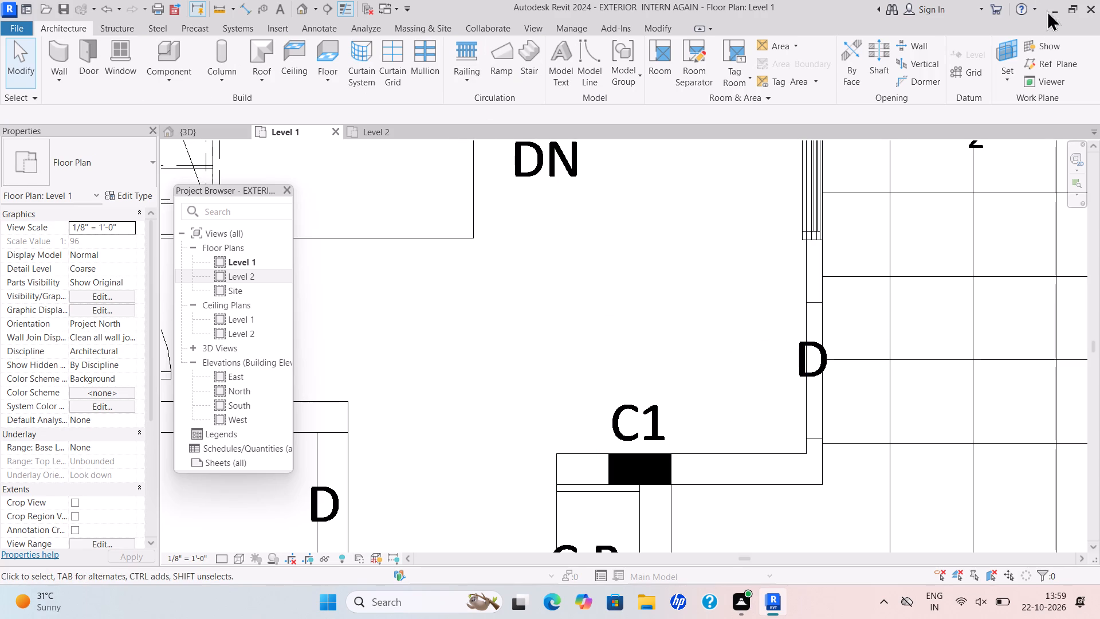
{"action": "left_click", "coordinate": [80, 68]}
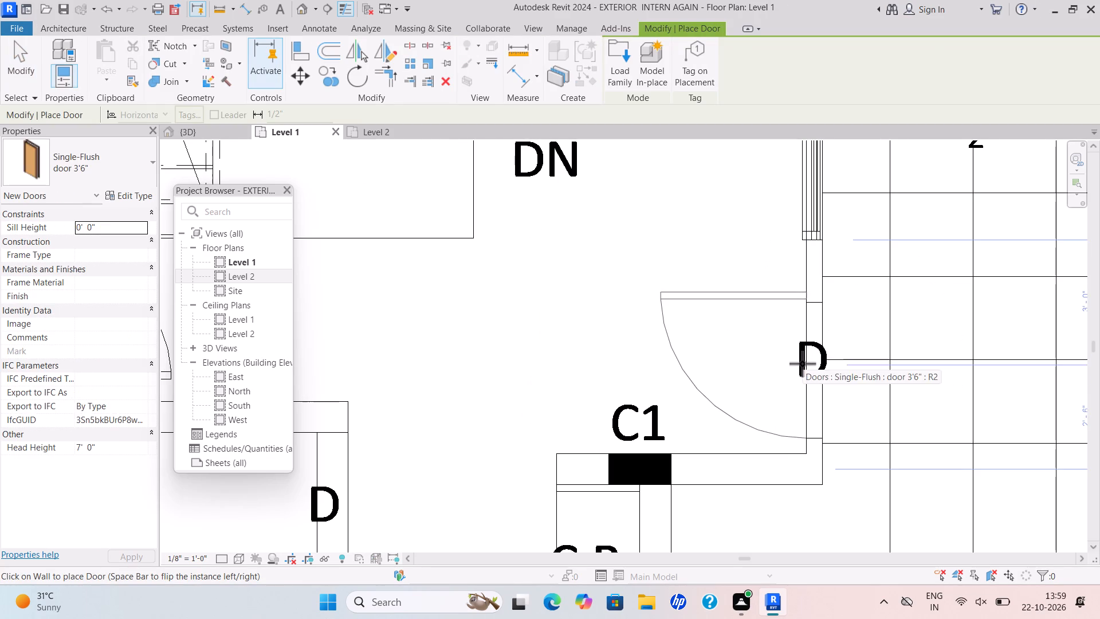
{"action": "key", "text": "space"}
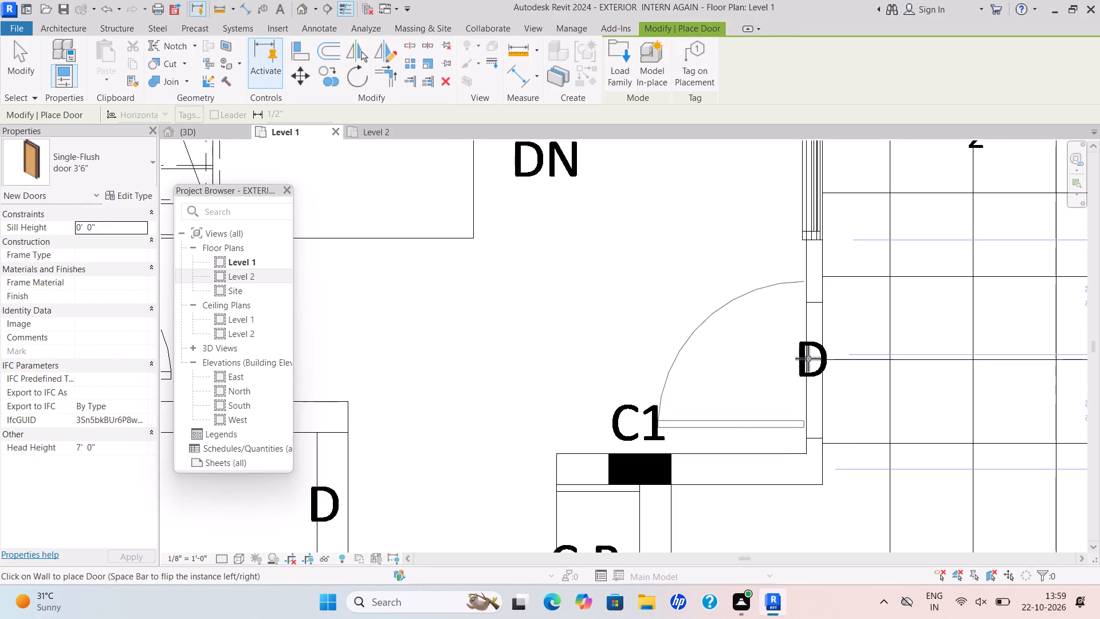
{"action": "scroll", "coordinate": [806, 344], "scroll_direction": "up", "scroll_amount": 4}
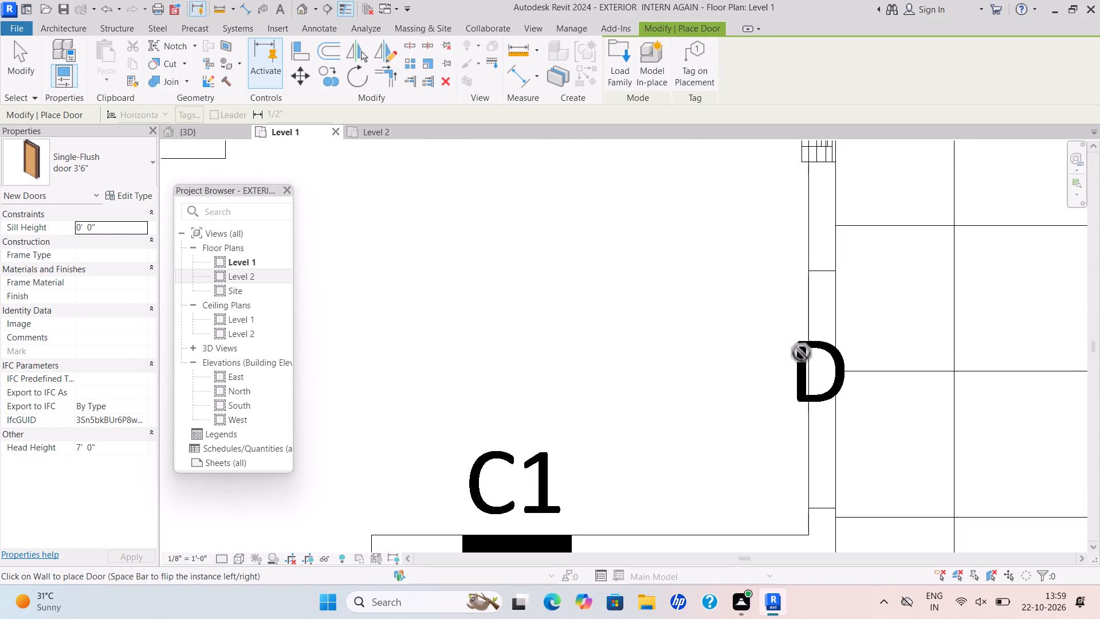
{"action": "left_click", "coordinate": [811, 389]}
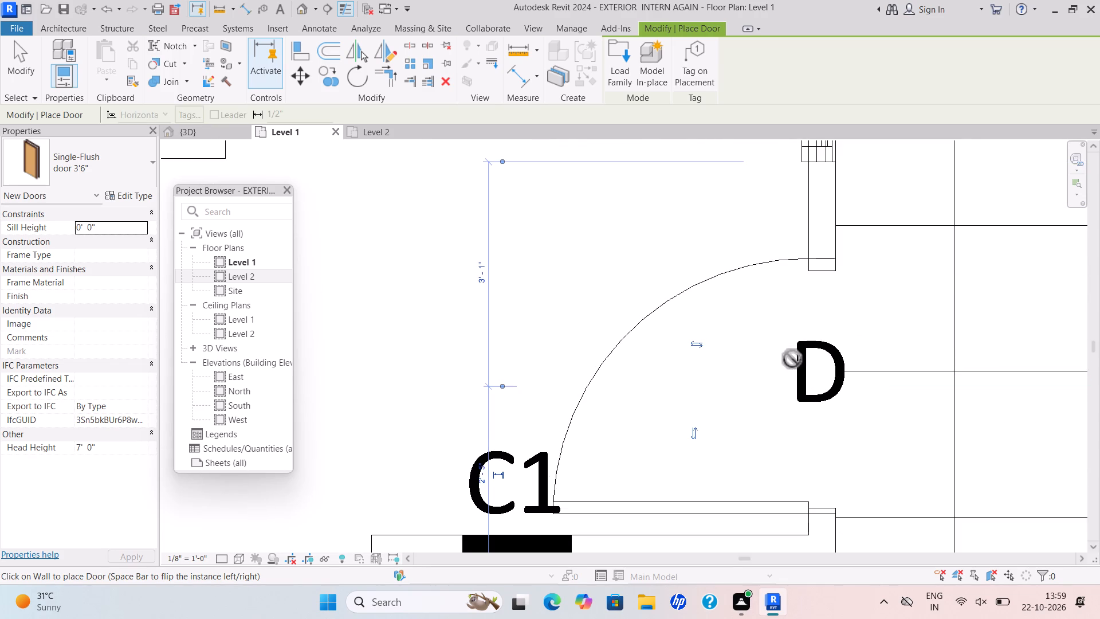
Extend the WALL 9" wall between the 15'-0"X13'-0" bedroom and the toilet across the D opening to the staircase wall.
{"action": "scroll", "coordinate": [692, 359], "scroll_direction": "down", "scroll_amount": 11}
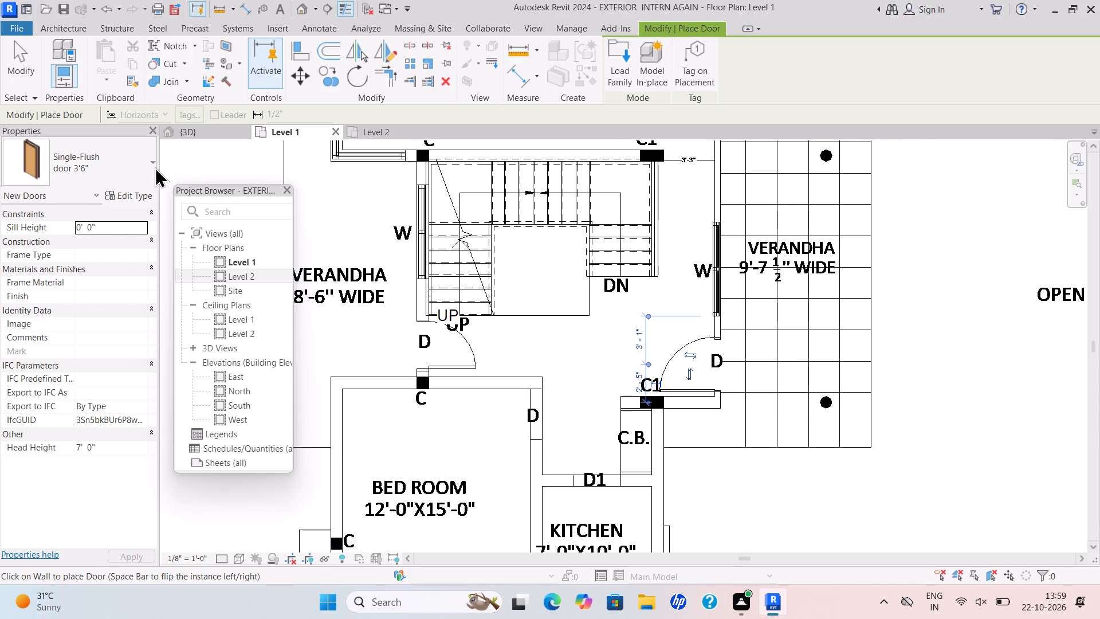
{"action": "scroll", "coordinate": [1070, 352], "scroll_direction": "down", "scroll_amount": 5}
{"action": "scroll", "coordinate": [818, 216], "scroll_direction": "up", "scroll_amount": 5}
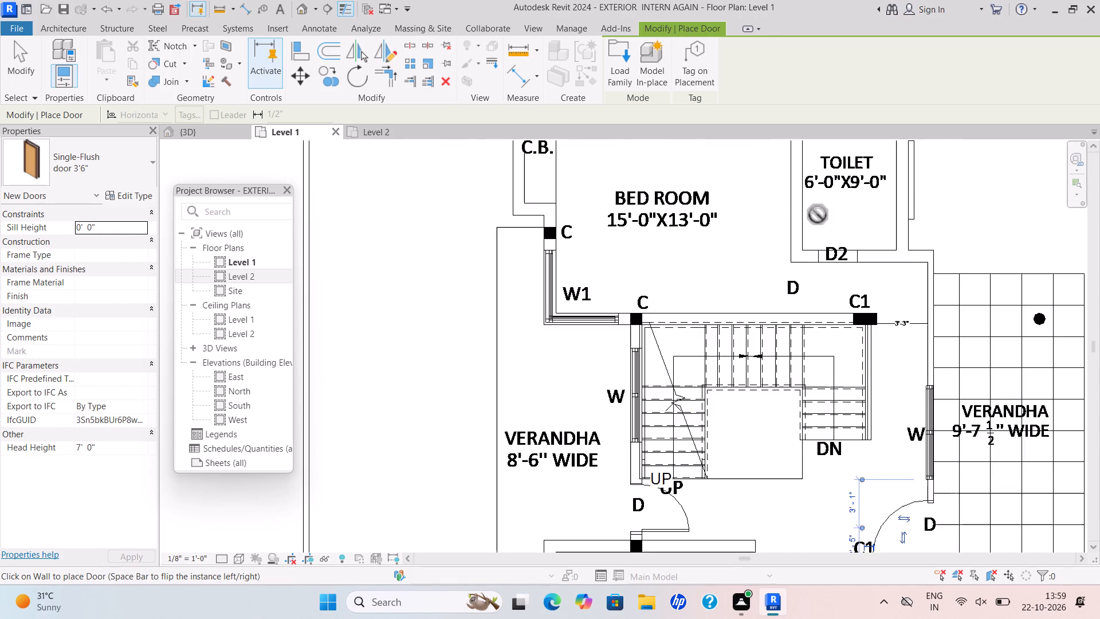
{"action": "scroll", "coordinate": [818, 214], "scroll_direction": "up", "scroll_amount": 5}
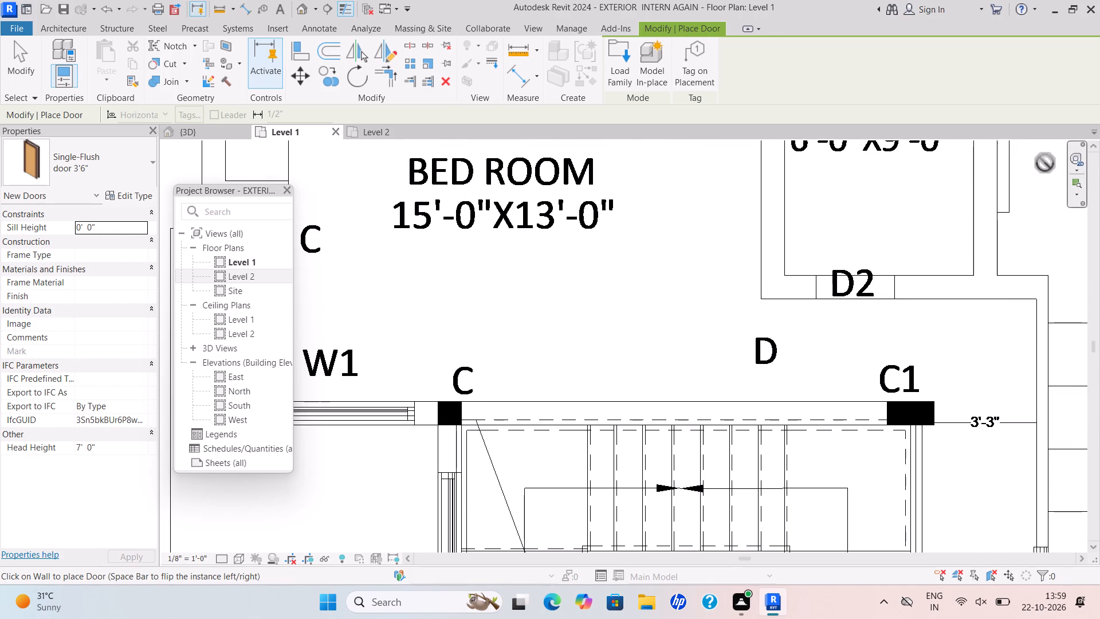
{"action": "key", "text": "Escape"}
{"action": "key", "text": "Escape"}
{"action": "left_click", "coordinate": [762, 217]}
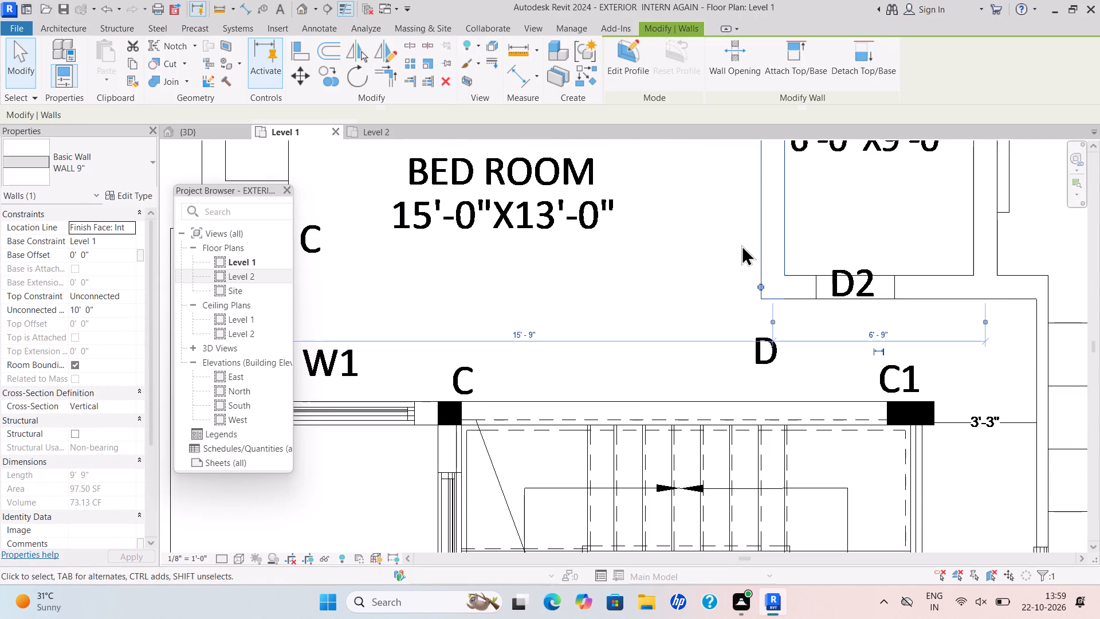
{"action": "scroll", "coordinate": [789, 333], "scroll_direction": "up", "scroll_amount": 5}
{"action": "scroll", "coordinate": [722, 257], "scroll_direction": "up", "scroll_amount": 1}
{"action": "scroll", "coordinate": [785, 246], "scroll_direction": "down", "scroll_amount": 3}
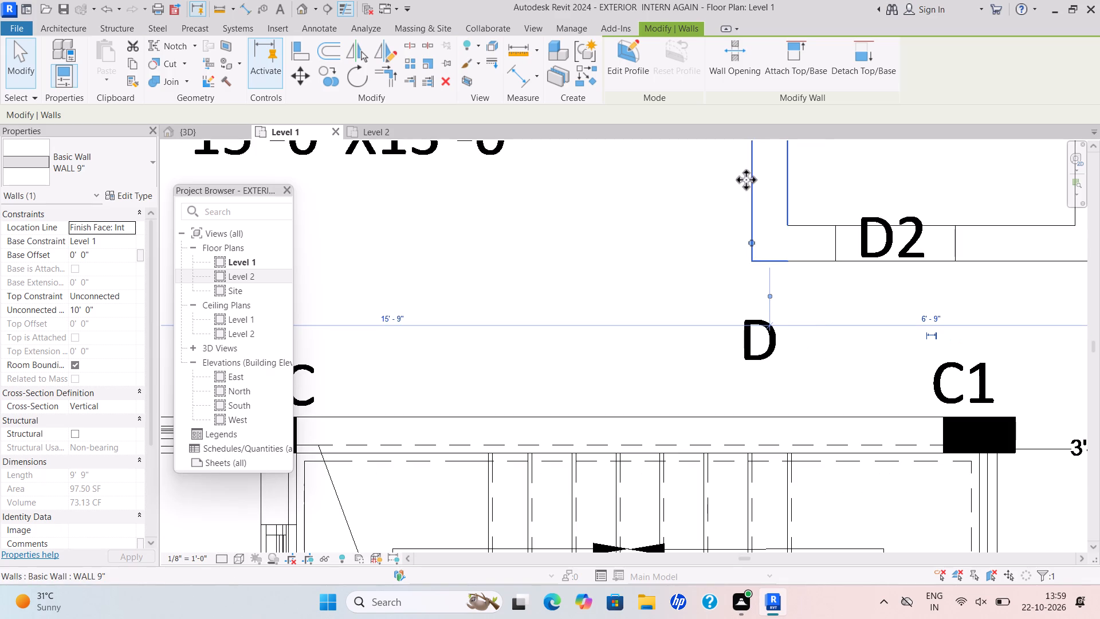
{"action": "left_click_drag", "start_coordinate": [750, 241], "coordinate": [747, 405]}
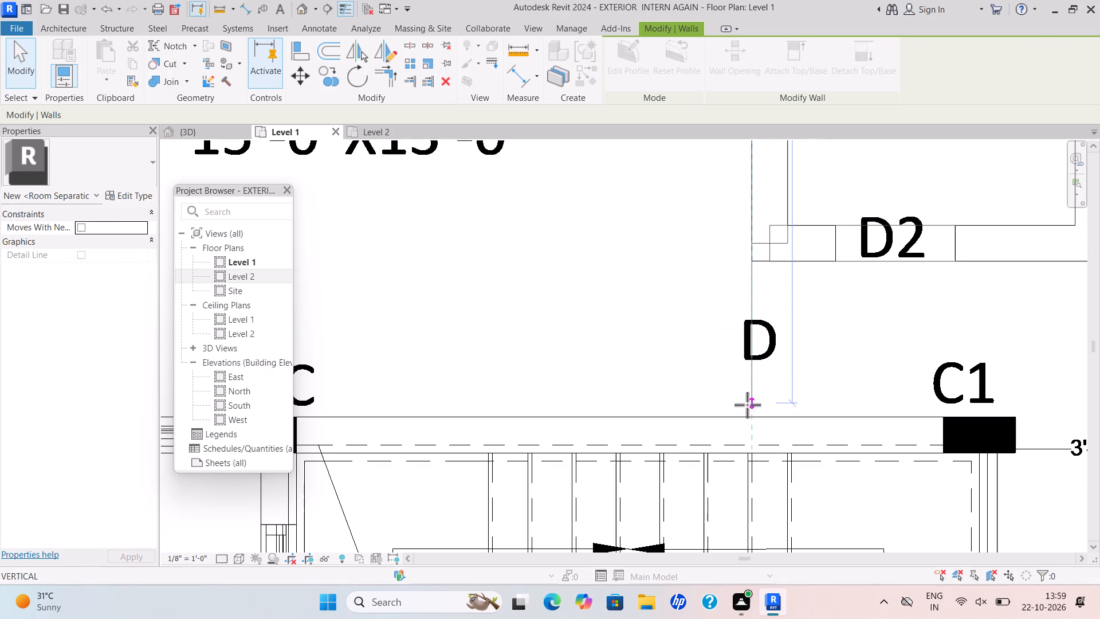
{"action": "left_click_drag", "start_coordinate": [747, 405], "coordinate": [745, 412]}
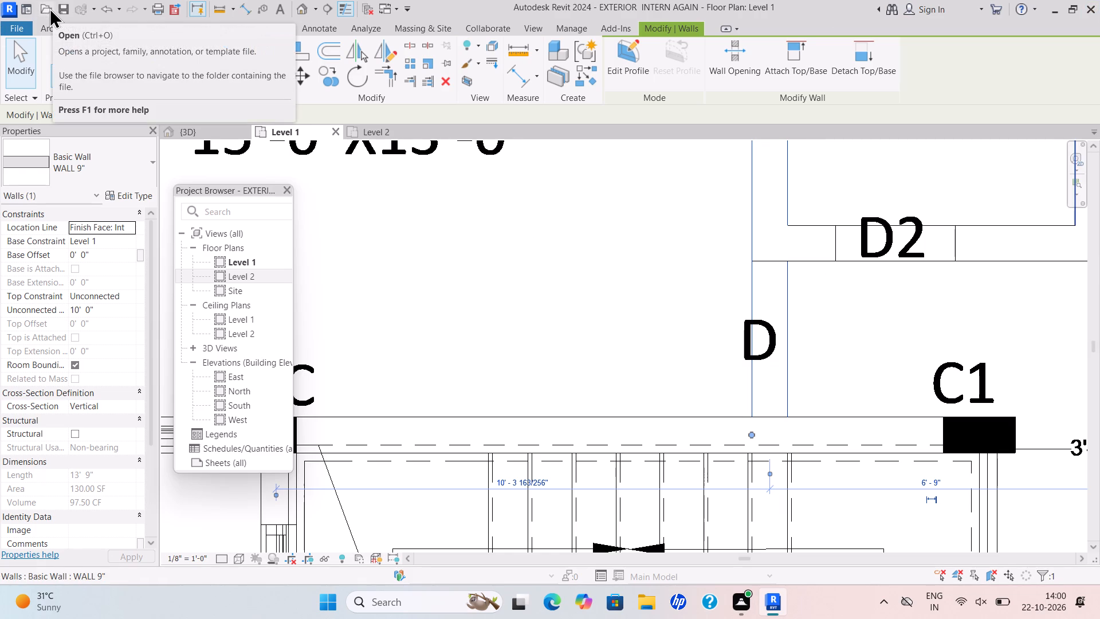
Place a "door 3'" door at the 15'-0"X13'-0" bedroom's D, hinged beside the staircase wall and swinging into the bedroom.
{"action": "left_click", "coordinate": [76, 32]}
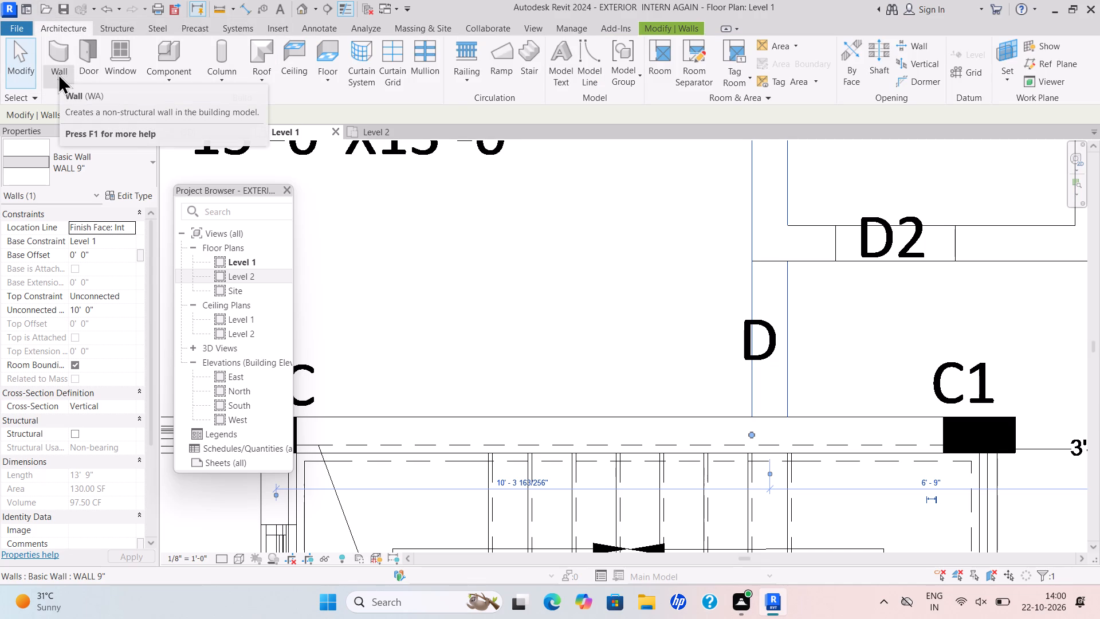
{"action": "left_click", "coordinate": [89, 74]}
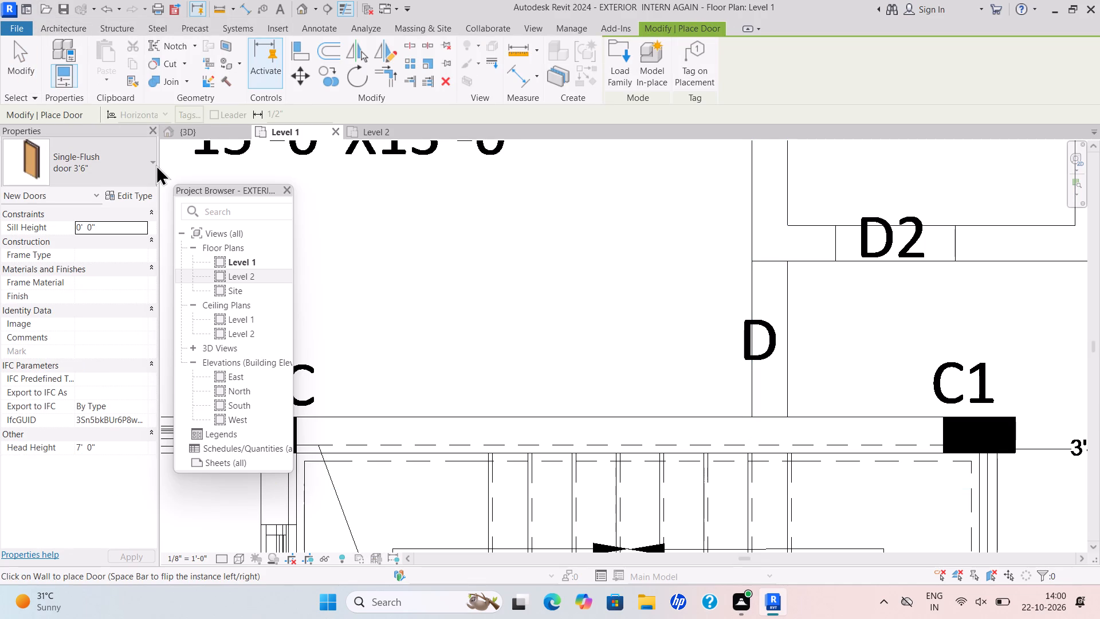
{"action": "left_click", "coordinate": [154, 166]}
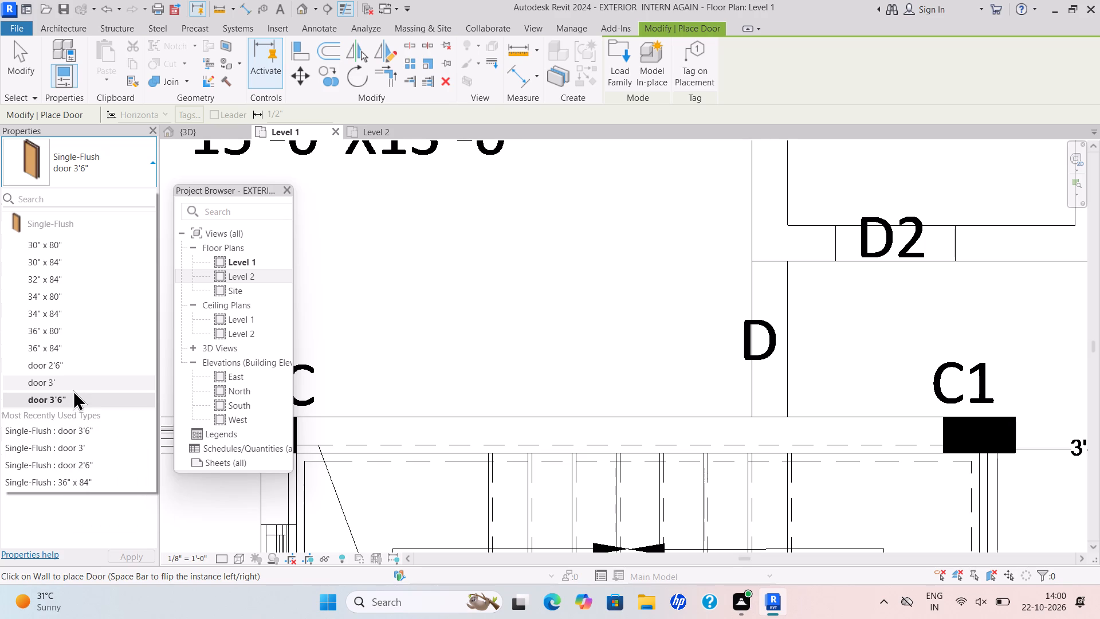
{"action": "left_click", "coordinate": [57, 385]}
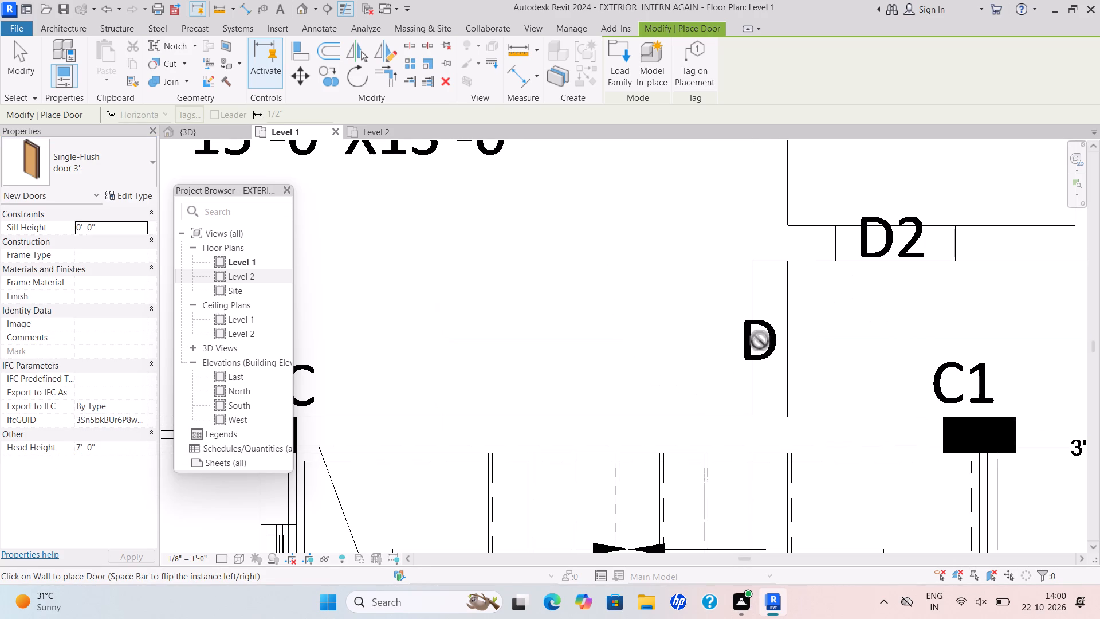
{"action": "scroll", "coordinate": [766, 335], "scroll_direction": "up", "scroll_amount": 2}
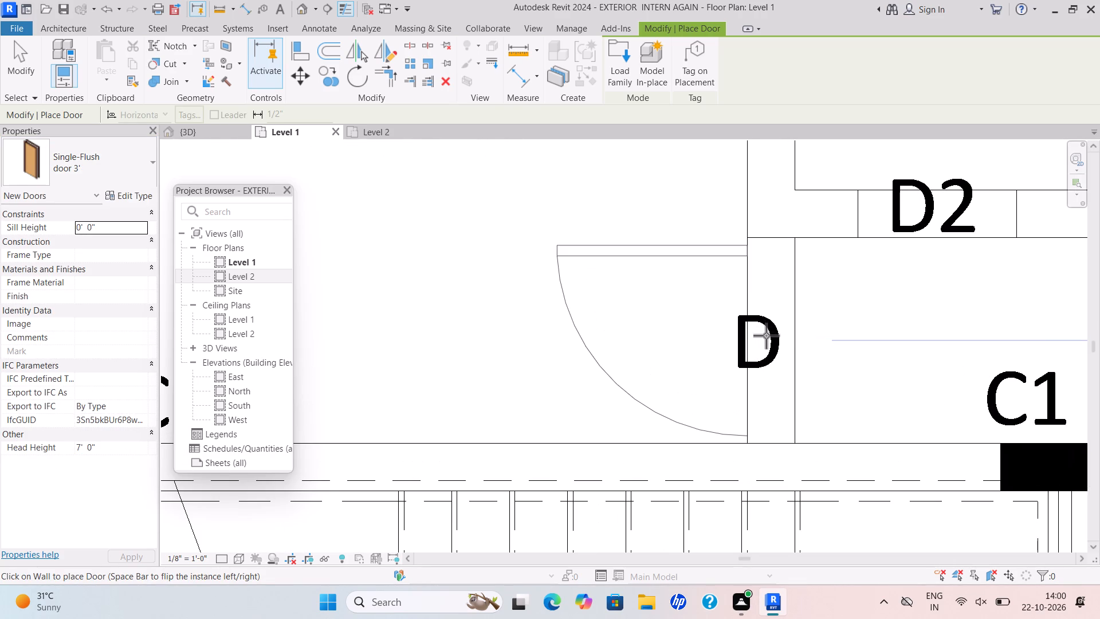
{"action": "key", "text": "space"}
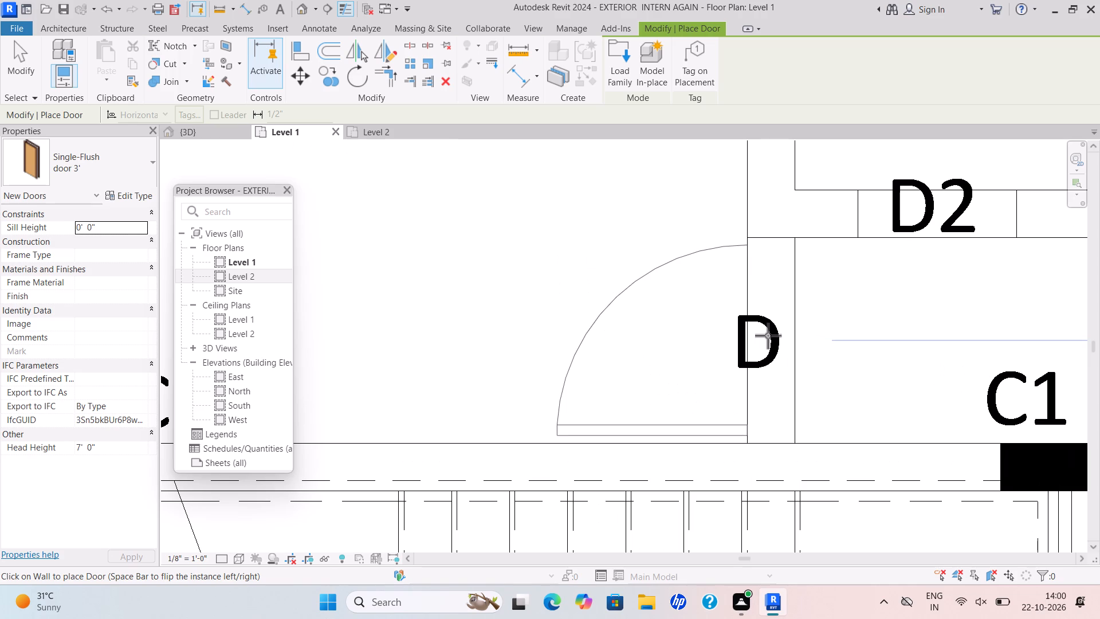
{"action": "left_click", "coordinate": [768, 335]}
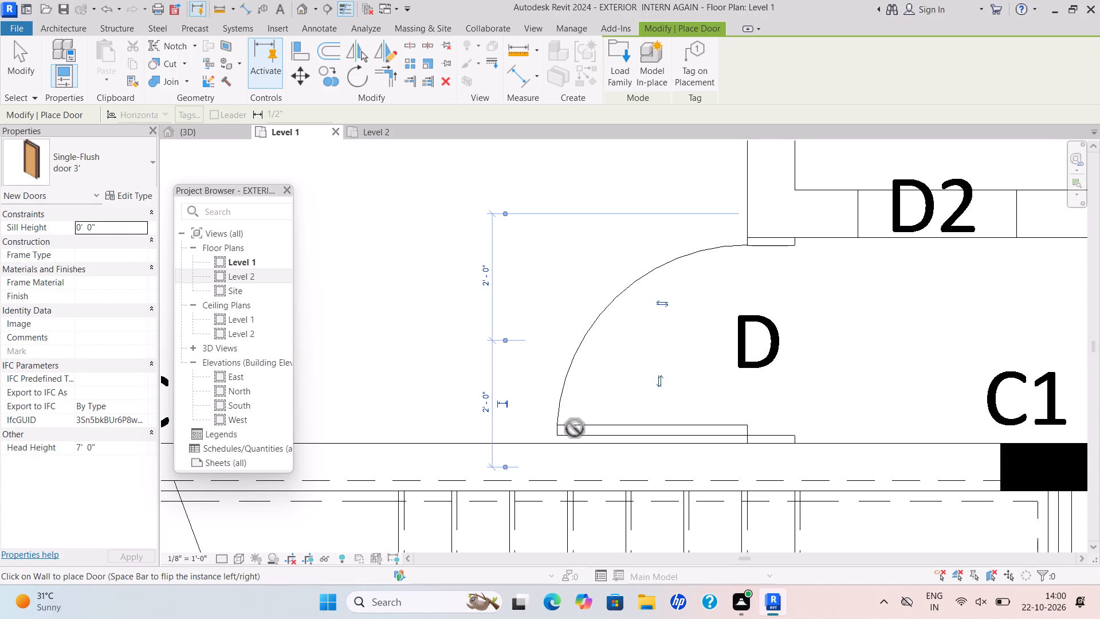
Place a "door 3'" door at the 12'-0"X15'-0" bedroom's D, hinged at the end nearest the stairs and swinging into the bedroom.
{"action": "scroll", "coordinate": [549, 369], "scroll_direction": "down", "scroll_amount": 6}
{"action": "scroll", "coordinate": [651, 379], "scroll_direction": "down", "scroll_amount": 4}
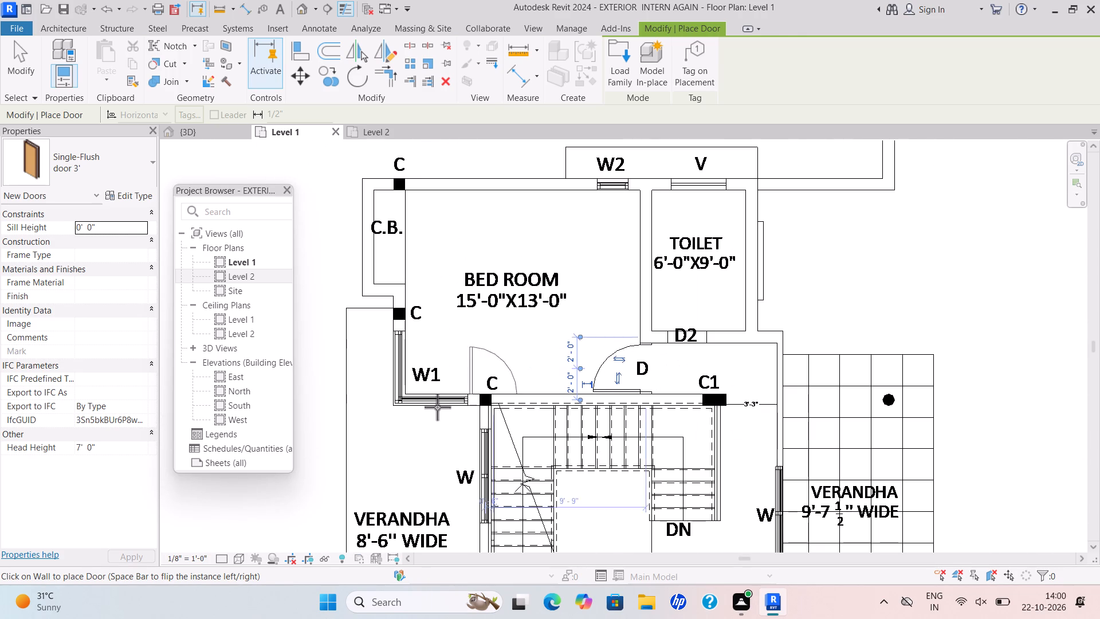
{"action": "scroll", "coordinate": [517, 384], "scroll_direction": "down", "scroll_amount": 3}
{"action": "scroll", "coordinate": [582, 456], "scroll_direction": "down", "scroll_amount": 3}
{"action": "middle_click_drag", "start_coordinate": [578, 454], "coordinate": [562, 342]}
{"action": "scroll", "coordinate": [541, 381], "scroll_direction": "up", "scroll_amount": 3}
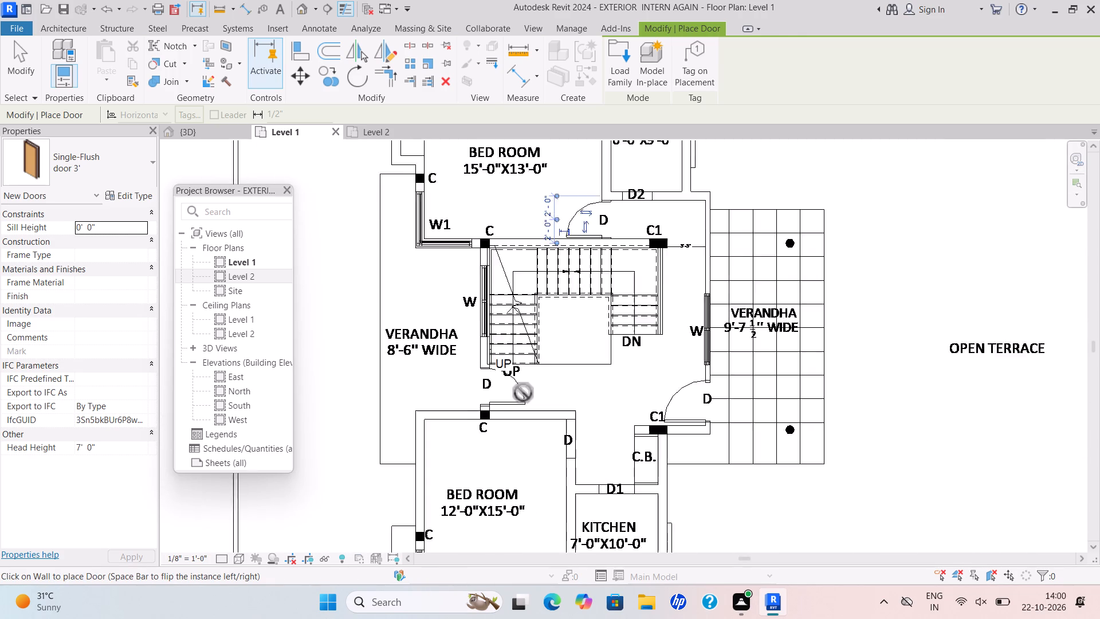
{"action": "scroll", "coordinate": [523, 393], "scroll_direction": "up", "scroll_amount": 7}
{"action": "scroll", "coordinate": [472, 402], "scroll_direction": "up", "scroll_amount": 4}
{"action": "scroll", "coordinate": [709, 319], "scroll_direction": "down", "scroll_amount": 6}
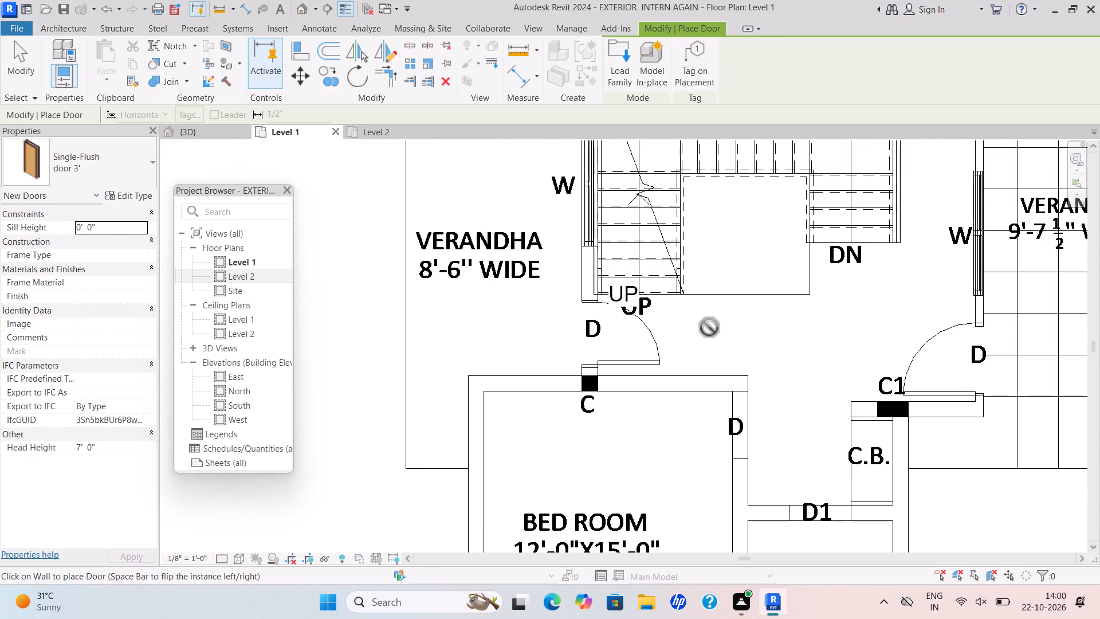
{"action": "scroll", "coordinate": [709, 354], "scroll_direction": "down", "scroll_amount": 2}
{"action": "scroll", "coordinate": [745, 409], "scroll_direction": "up", "scroll_amount": 7}
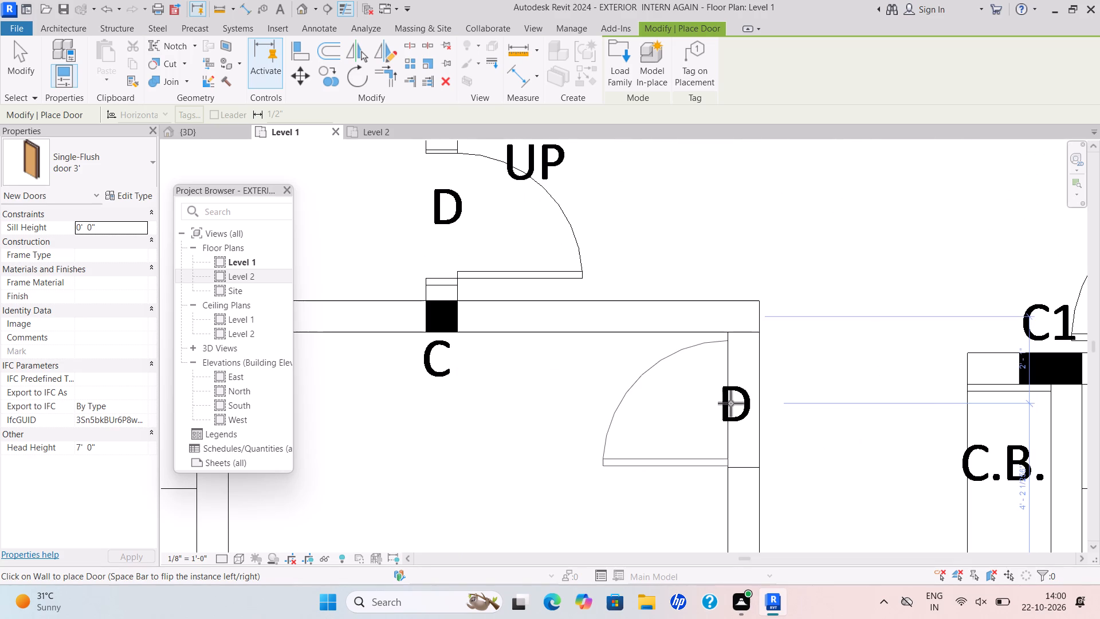
{"action": "key", "text": "space"}
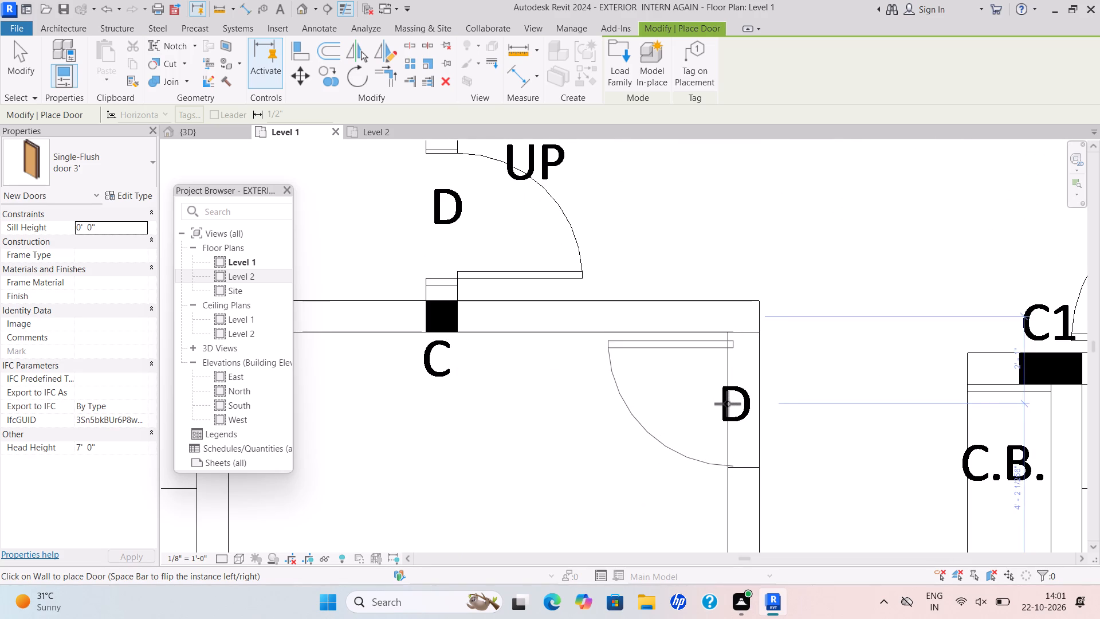
{"action": "left_click", "coordinate": [727, 403]}
Examine the first floor plan's remaining door openings around the kitchen, staircase, toilet and verandhas.
{"action": "scroll", "coordinate": [720, 415], "scroll_direction": "down", "scroll_amount": 5}
{"action": "scroll", "coordinate": [779, 425], "scroll_direction": "down", "scroll_amount": 6}
{"action": "middle_click_drag", "start_coordinate": [780, 422], "coordinate": [728, 377]}
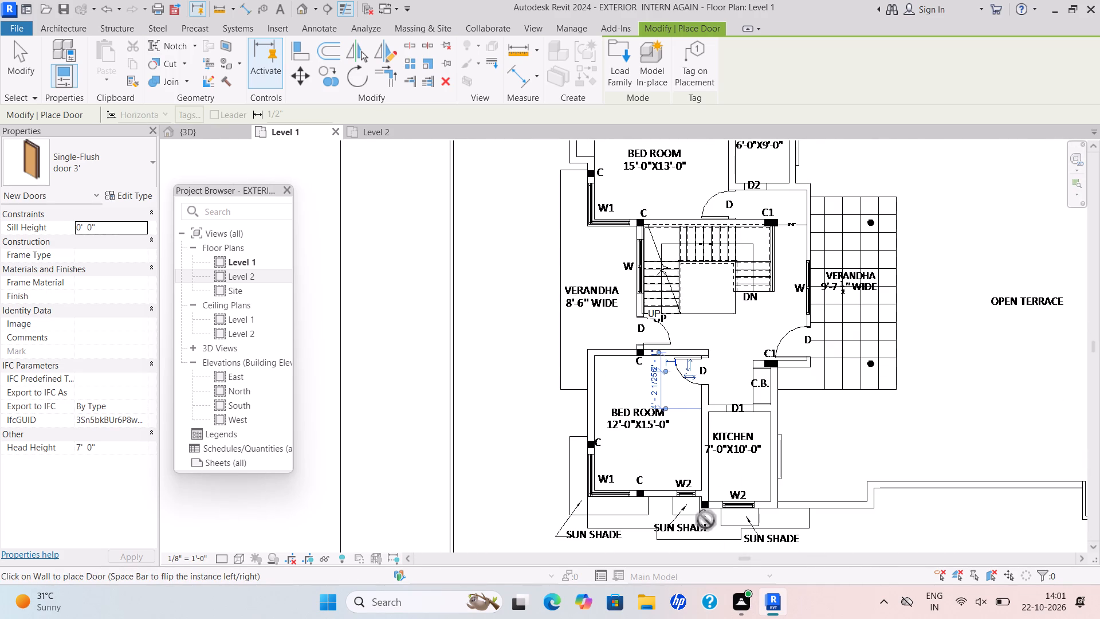
{"action": "scroll", "coordinate": [810, 285], "scroll_direction": "up", "scroll_amount": 1}
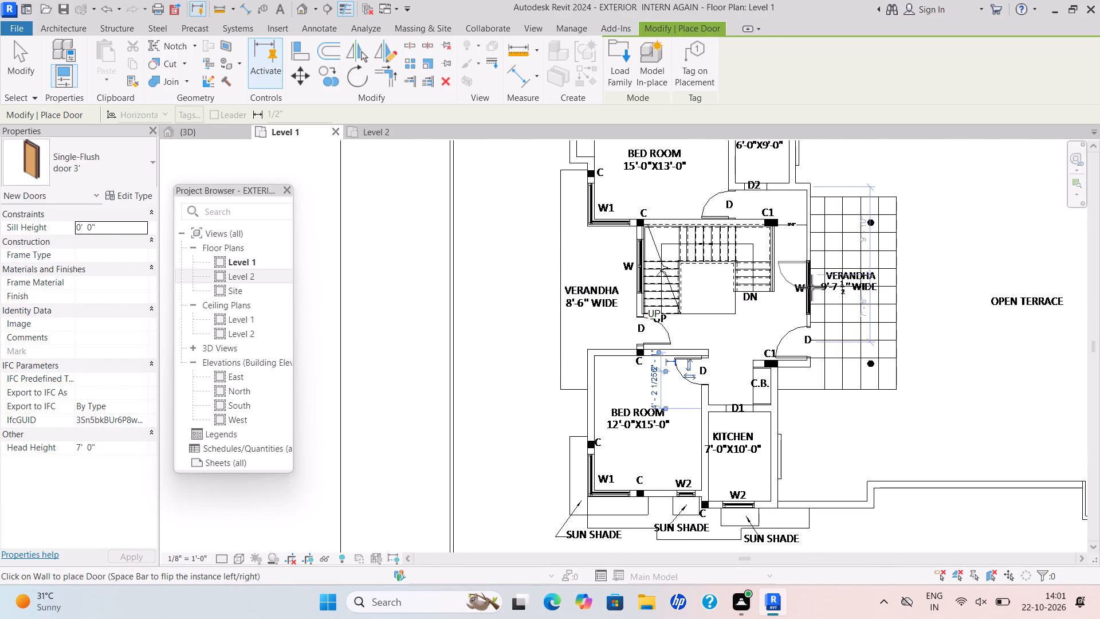
{"action": "scroll", "coordinate": [811, 287], "scroll_direction": "up", "scroll_amount": 1}
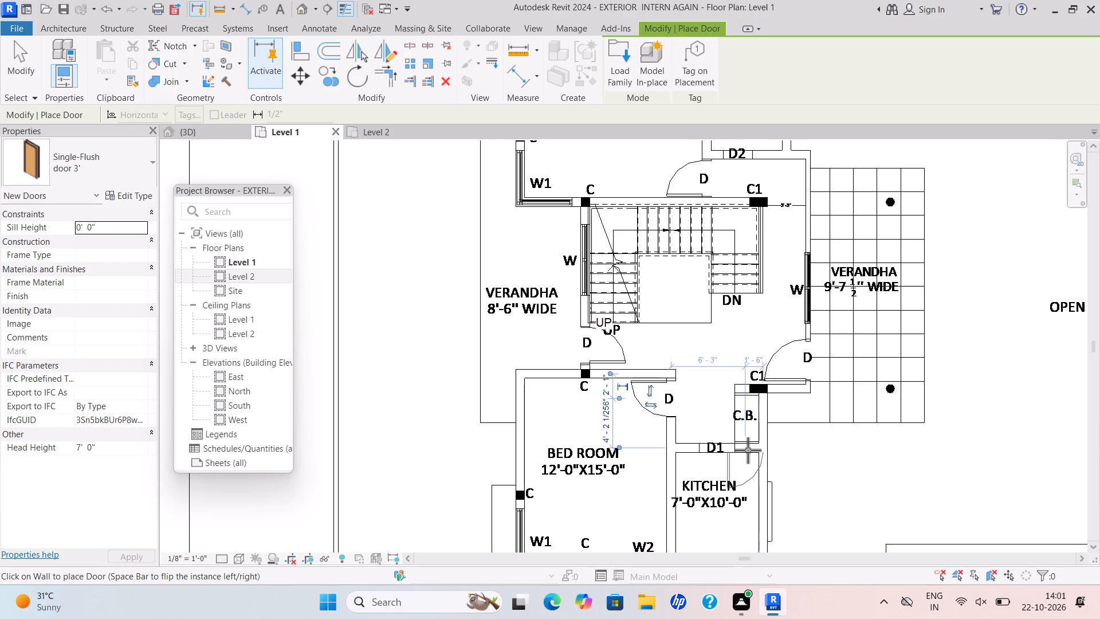
{"action": "scroll", "coordinate": [638, 338], "scroll_direction": "up", "scroll_amount": 4}
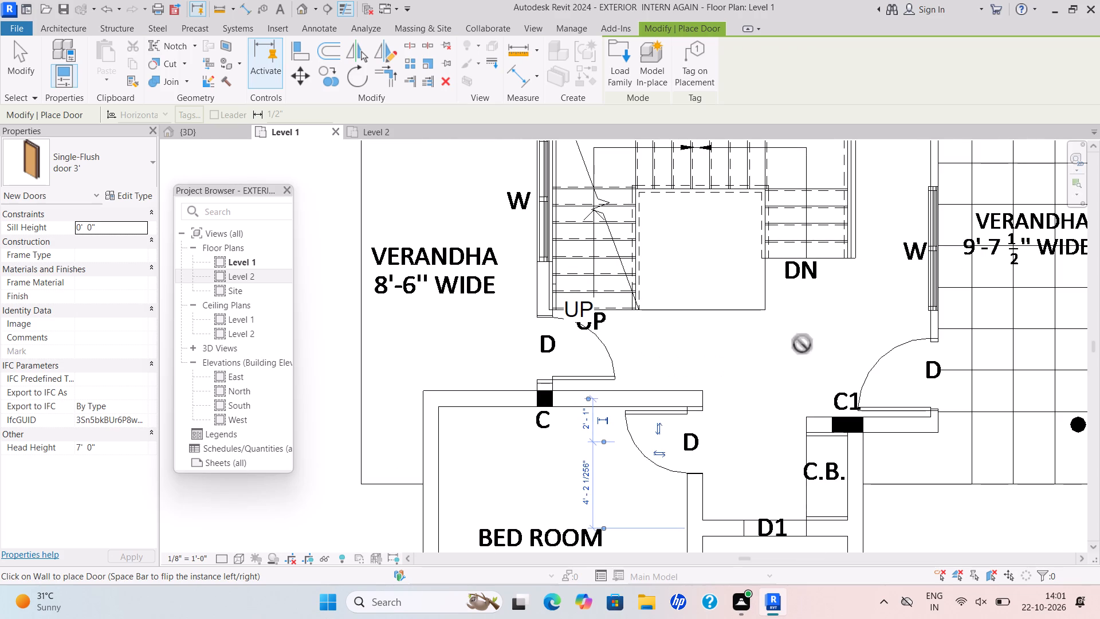
{"action": "scroll", "coordinate": [936, 318], "scroll_direction": "down", "scroll_amount": 5}
{"action": "middle_click_drag", "start_coordinate": [910, 343], "coordinate": [785, 402]}
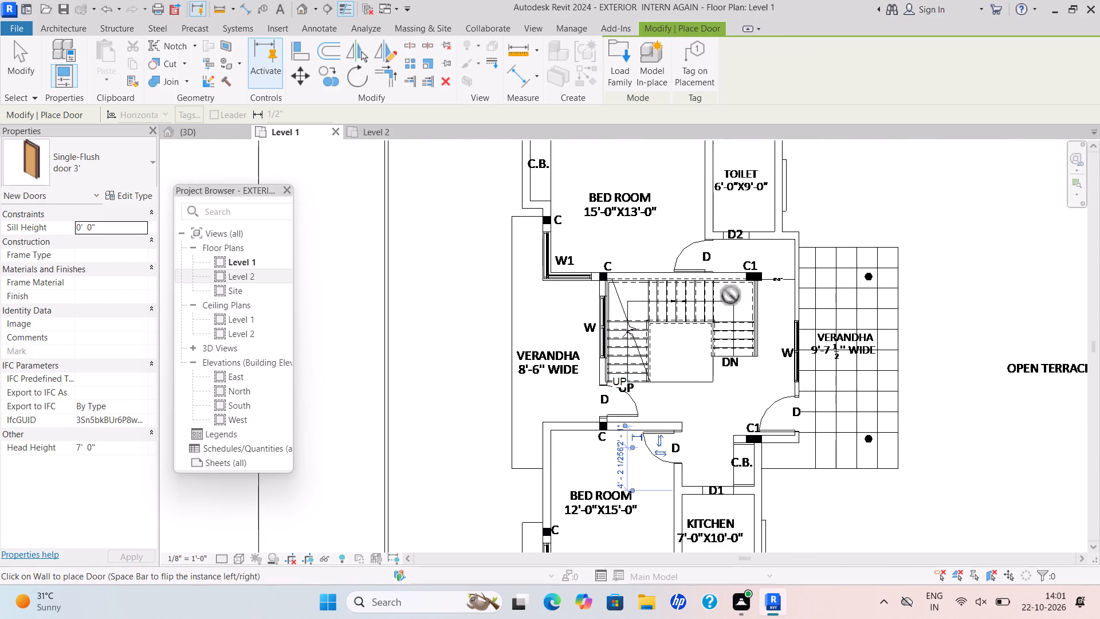
{"action": "scroll", "coordinate": [701, 527], "scroll_direction": "down", "scroll_amount": 2}
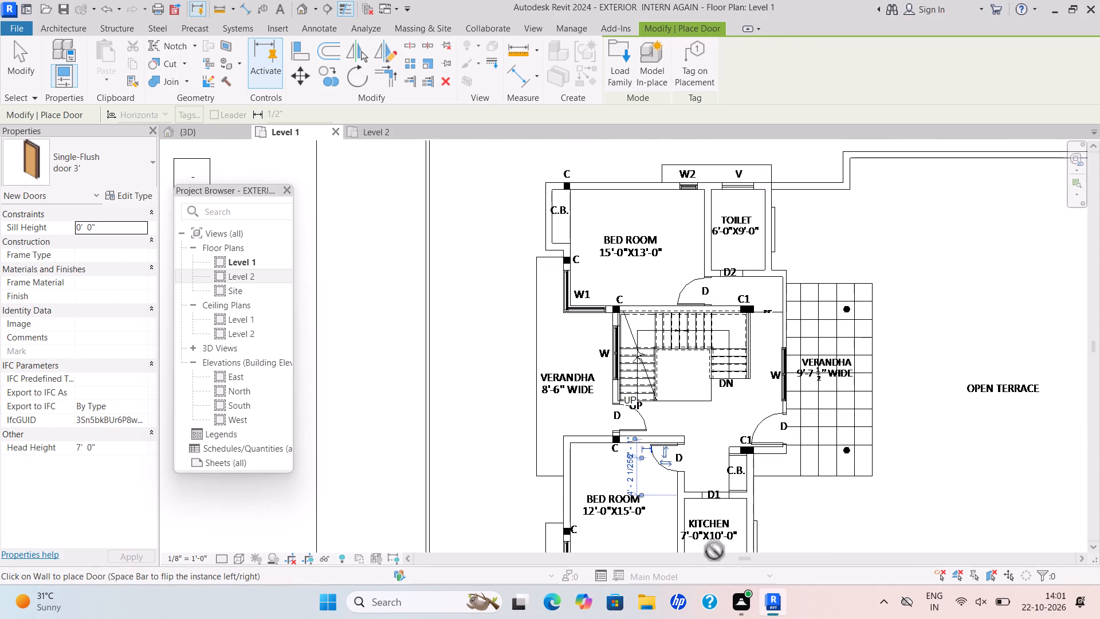
{"action": "scroll", "coordinate": [714, 551], "scroll_direction": "down", "scroll_amount": 2}
{"action": "middle_click_drag", "start_coordinate": [715, 551], "coordinate": [696, 415]}
{"action": "scroll", "coordinate": [702, 438], "scroll_direction": "up", "scroll_amount": 8}
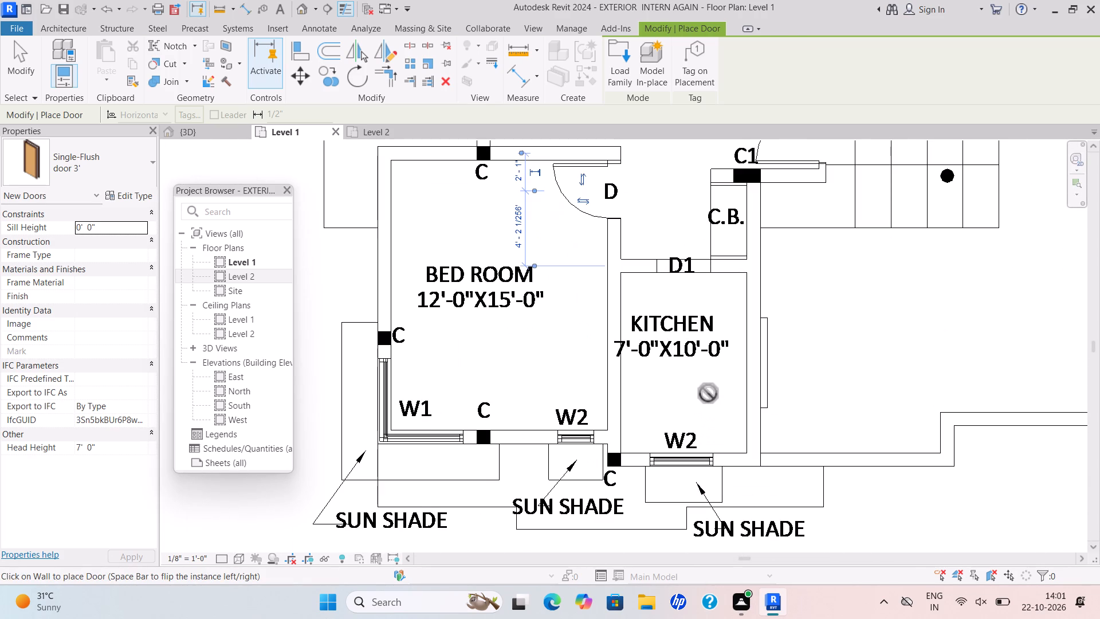
{"action": "scroll", "coordinate": [713, 405], "scroll_direction": "down", "scroll_amount": 5}
{"action": "middle_click_drag", "start_coordinate": [829, 348], "coordinate": [815, 376]}
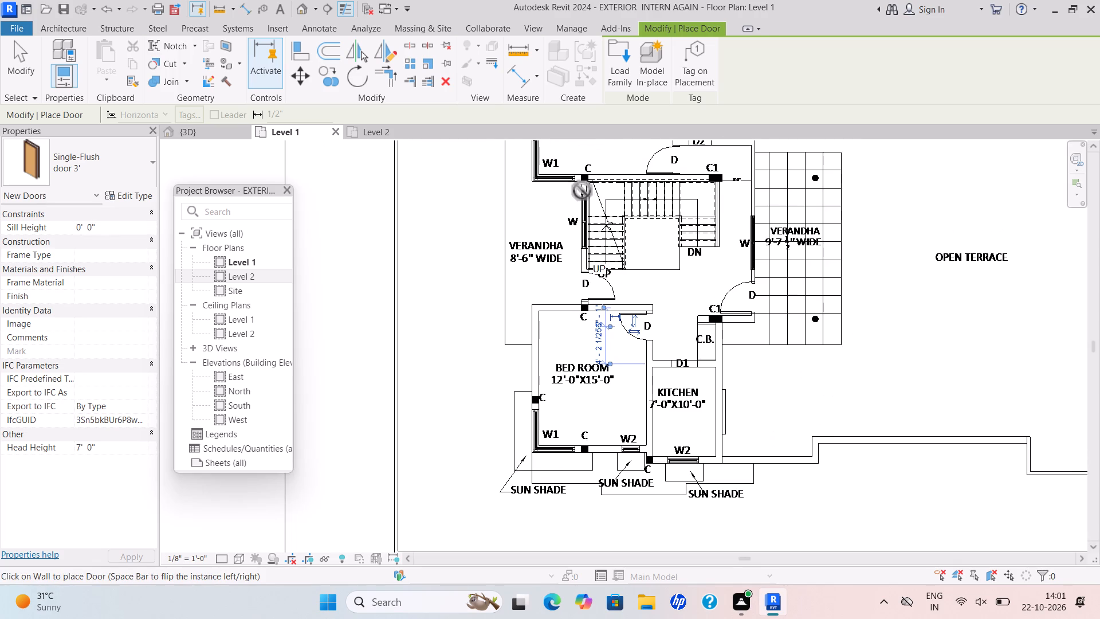
Place a "door 2'6"" door at the first floor kitchen's D1, hinged at the bedroom end and swinging into the kitchen.
{"action": "left_click", "coordinate": [155, 167]}
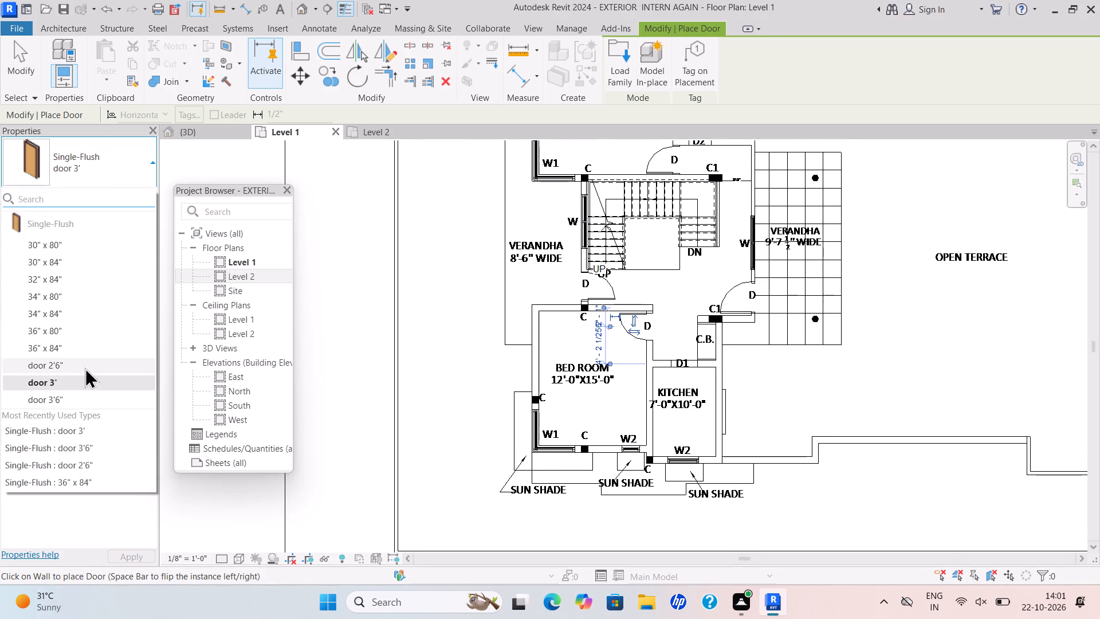
{"action": "left_click", "coordinate": [84, 367]}
{"action": "scroll", "coordinate": [667, 375], "scroll_direction": "up", "scroll_amount": 5}
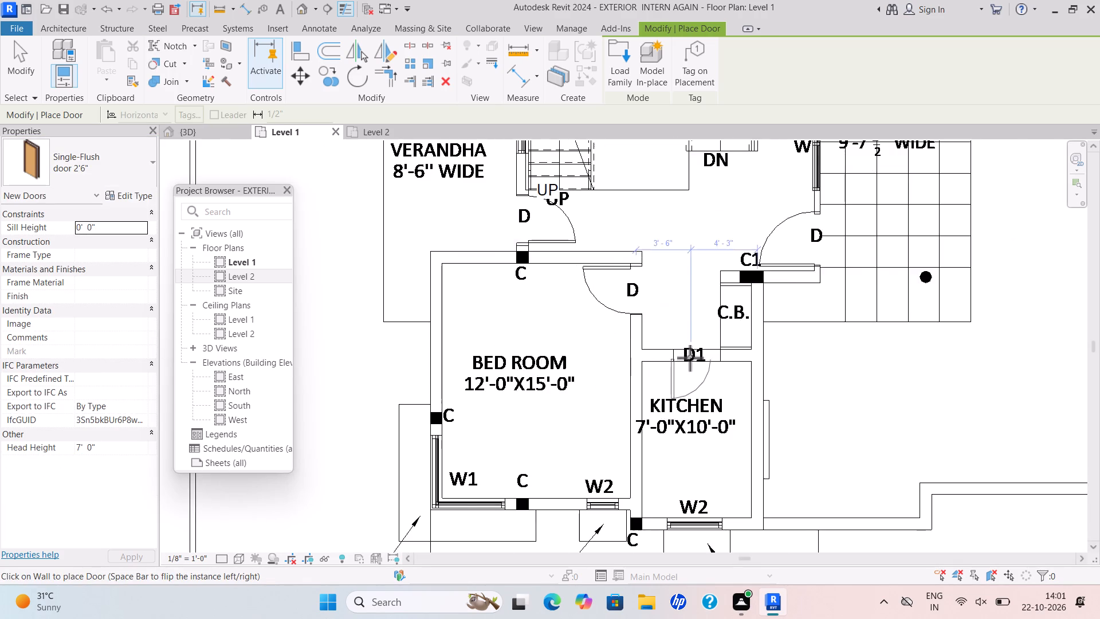
{"action": "scroll", "coordinate": [690, 358], "scroll_direction": "up", "scroll_amount": 5}
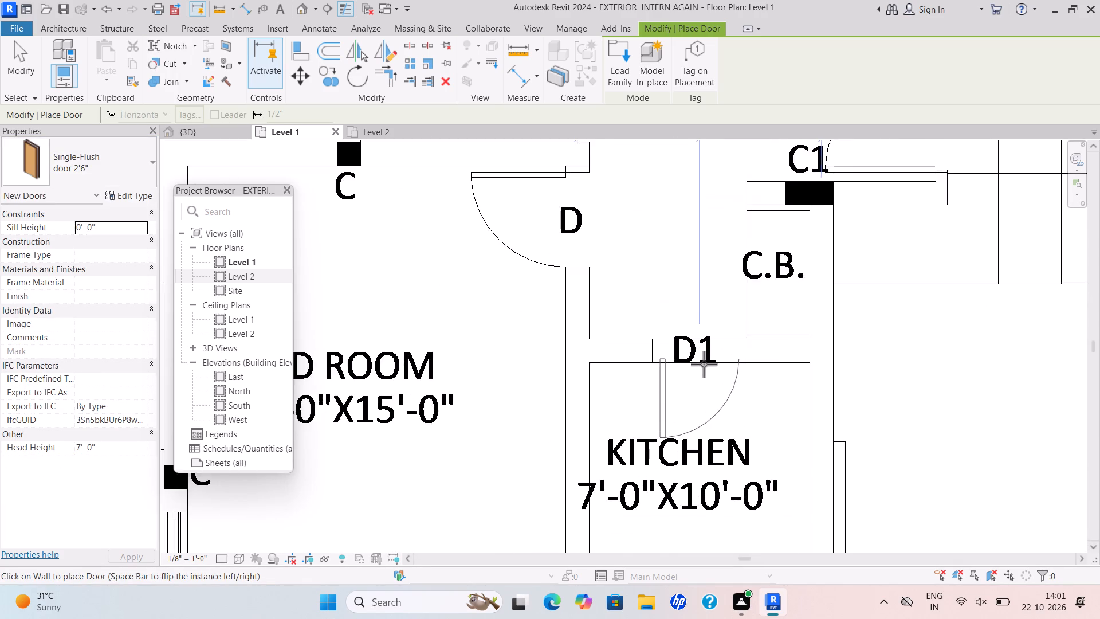
{"action": "left_click", "coordinate": [702, 363]}
Place a "door 3'6"" door at the ground floor's D between verandha and family lounge, hinged beside the drawing room and swinging into the lounge.
{"action": "scroll", "coordinate": [669, 336], "scroll_direction": "down", "scroll_amount": 2}
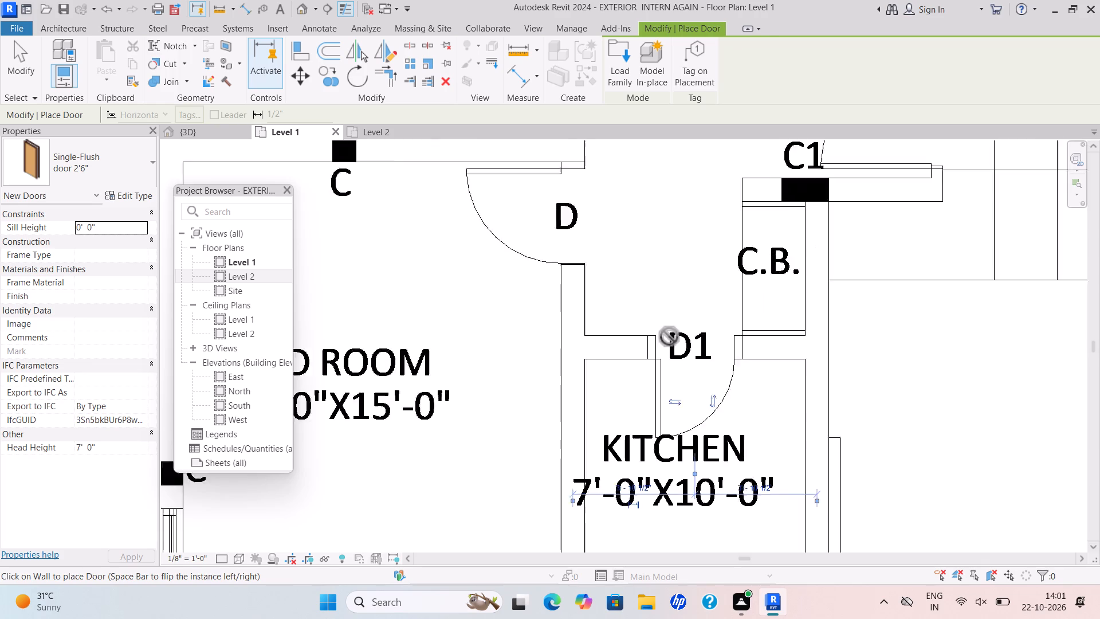
{"action": "scroll", "coordinate": [669, 336], "scroll_direction": "down", "scroll_amount": 8}
{"action": "scroll", "coordinate": [560, 364], "scroll_direction": "down", "scroll_amount": 6}
{"action": "middle_click_drag", "start_coordinate": [552, 363], "coordinate": [706, 338]}
{"action": "scroll", "coordinate": [559, 356], "scroll_direction": "down", "scroll_amount": 2}
{"action": "middle_click_drag", "start_coordinate": [564, 355], "coordinate": [772, 316]}
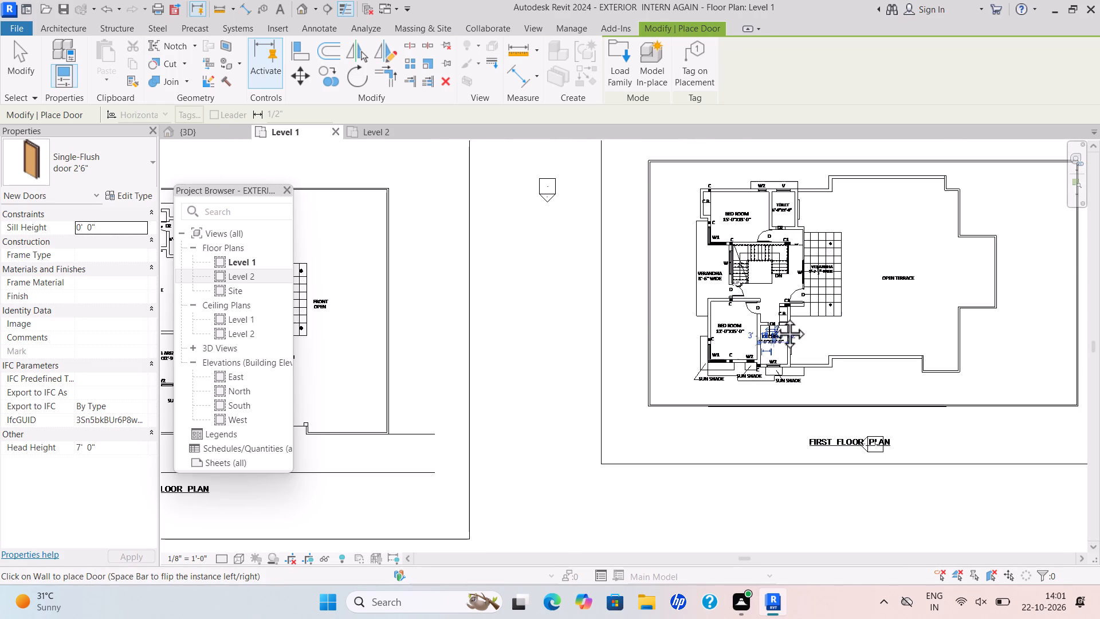
{"action": "scroll", "coordinate": [772, 316], "scroll_direction": "down", "scroll_amount": 1}
{"action": "middle_click_drag", "start_coordinate": [772, 316], "coordinate": [781, 315]}
{"action": "scroll", "coordinate": [509, 334], "scroll_direction": "up", "scroll_amount": 9}
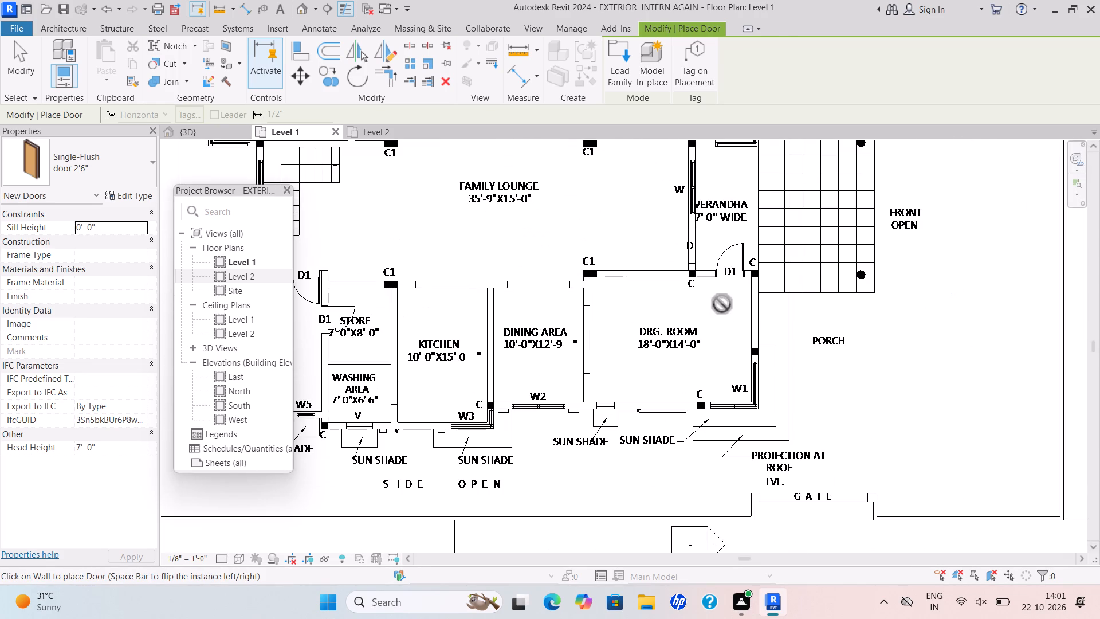
{"action": "scroll", "coordinate": [816, 301], "scroll_direction": "down", "scroll_amount": 3}
{"action": "middle_click_drag", "start_coordinate": [810, 318], "coordinate": [755, 380]}
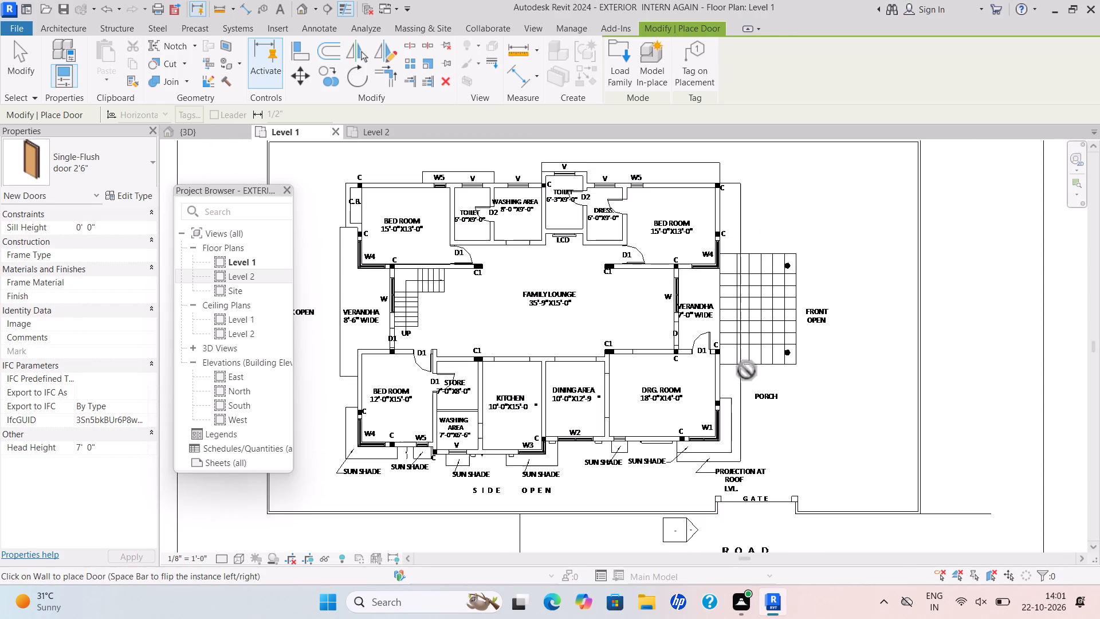
{"action": "scroll", "coordinate": [706, 332], "scroll_direction": "up", "scroll_amount": 4}
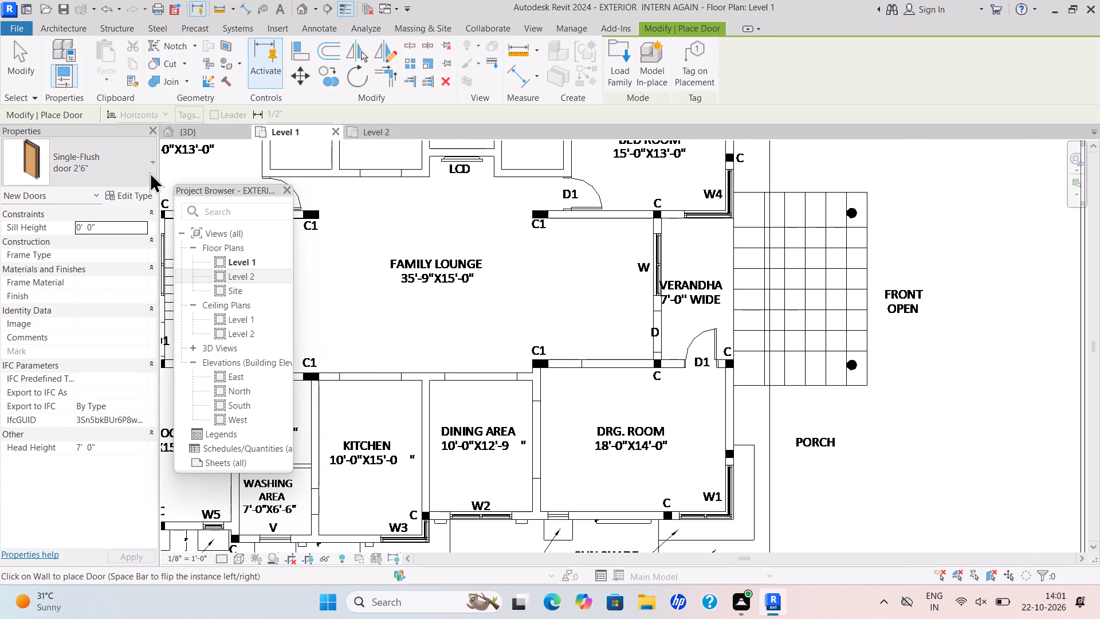
{"action": "left_click", "coordinate": [151, 169]}
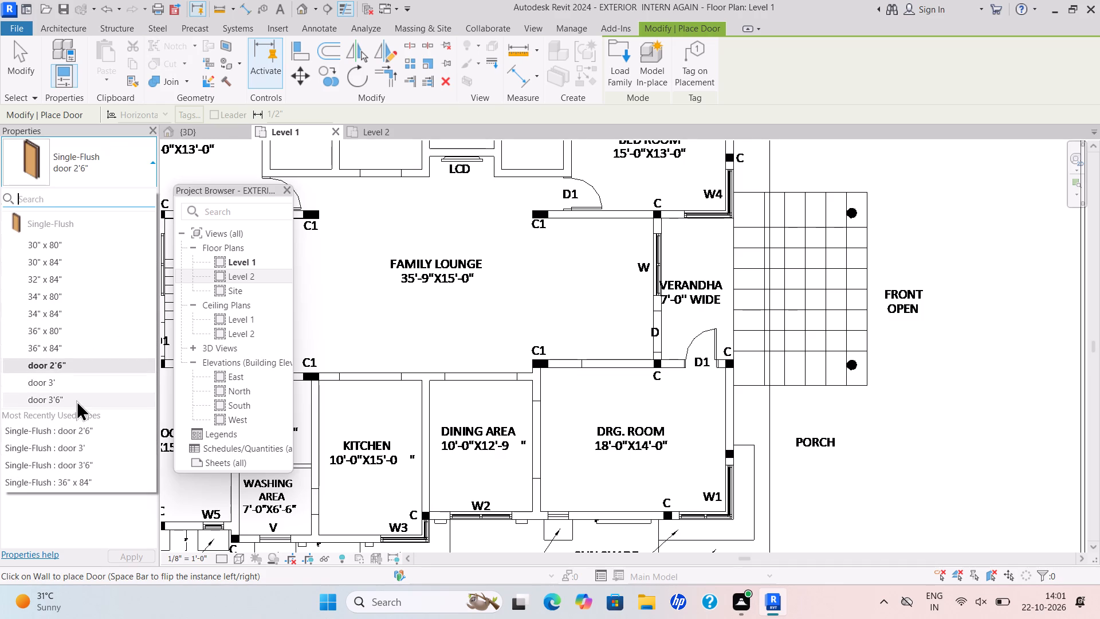
{"action": "left_click", "coordinate": [76, 400]}
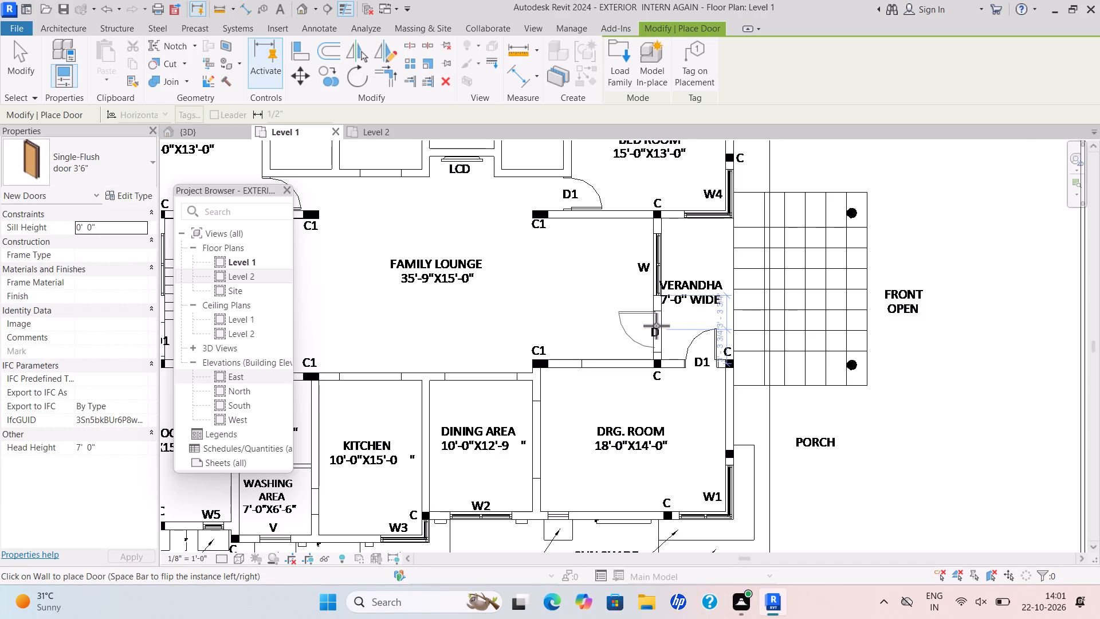
{"action": "scroll", "coordinate": [655, 331], "scroll_direction": "up", "scroll_amount": 4}
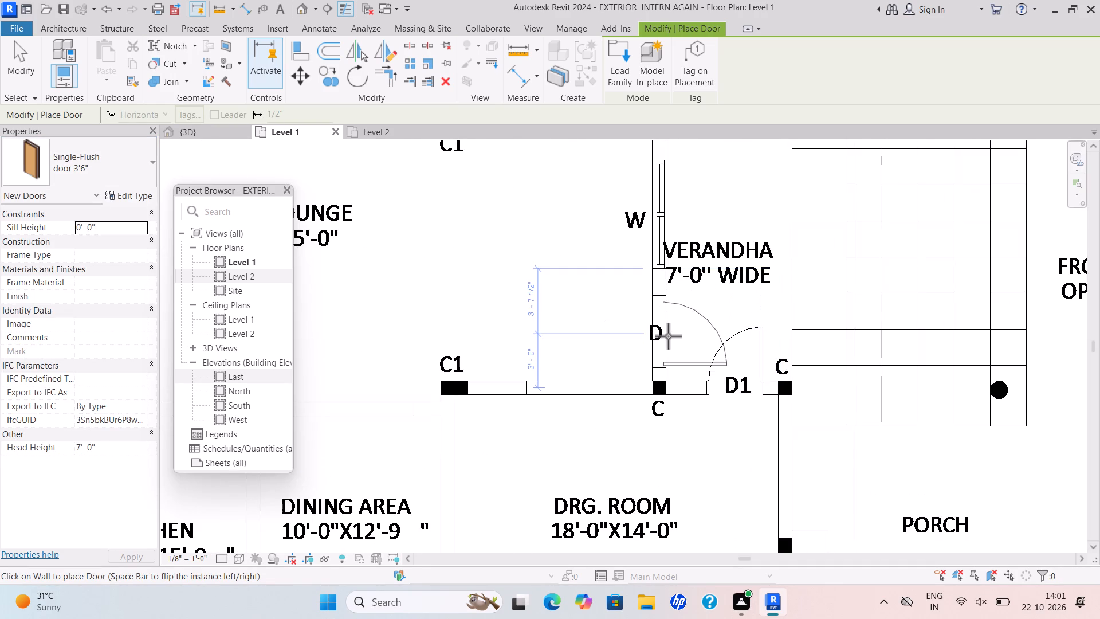
{"action": "key", "text": "space"}
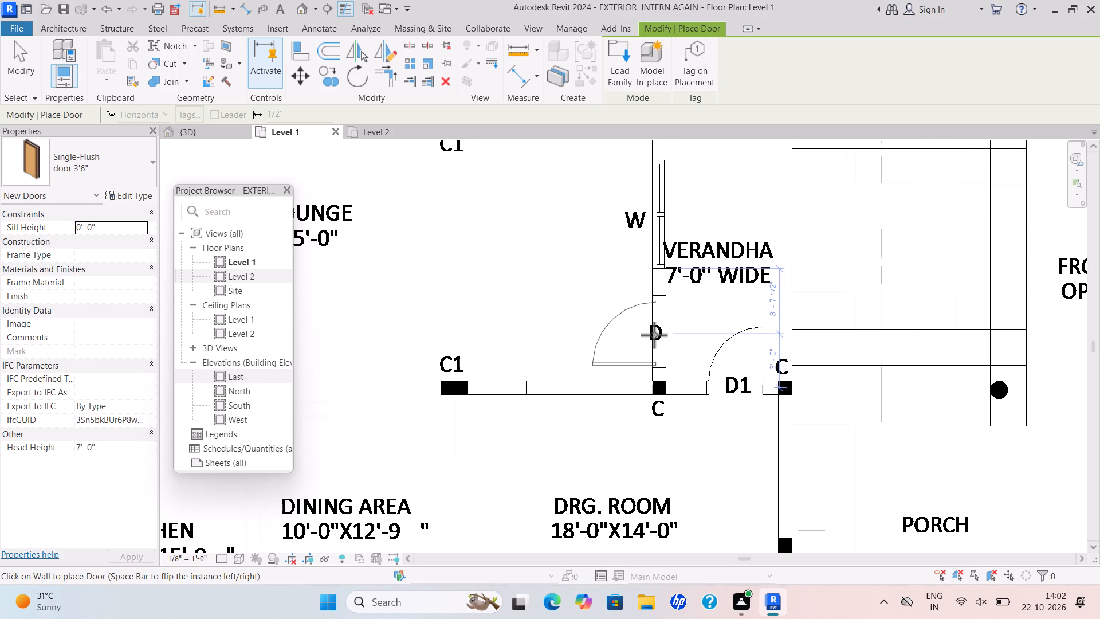
{"action": "left_click", "coordinate": [654, 335]}
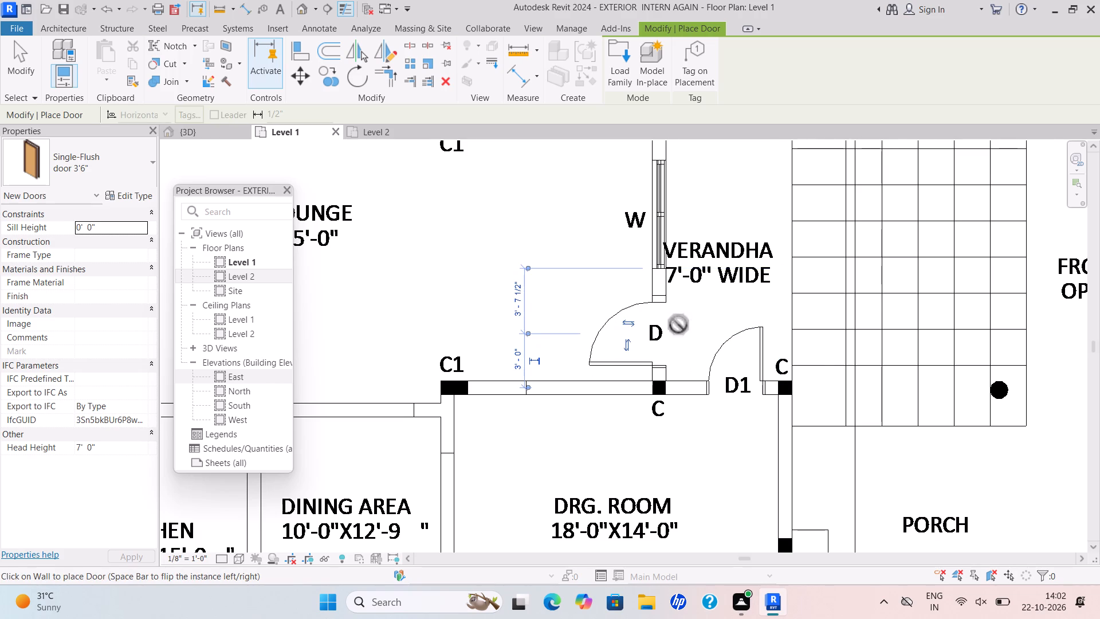
Examine the ground and first floor plans for remaining openings, especially around the kitchen, dining area and drawing room.
{"action": "scroll", "coordinate": [619, 363], "scroll_direction": "down", "scroll_amount": 5}
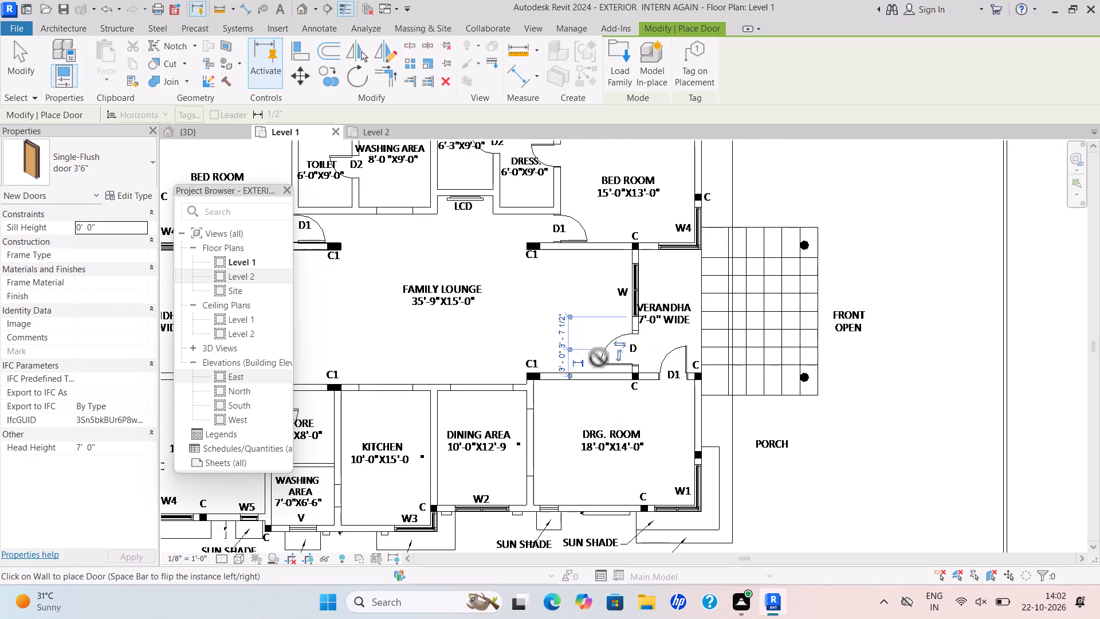
{"action": "scroll", "coordinate": [587, 352], "scroll_direction": "down", "scroll_amount": 2}
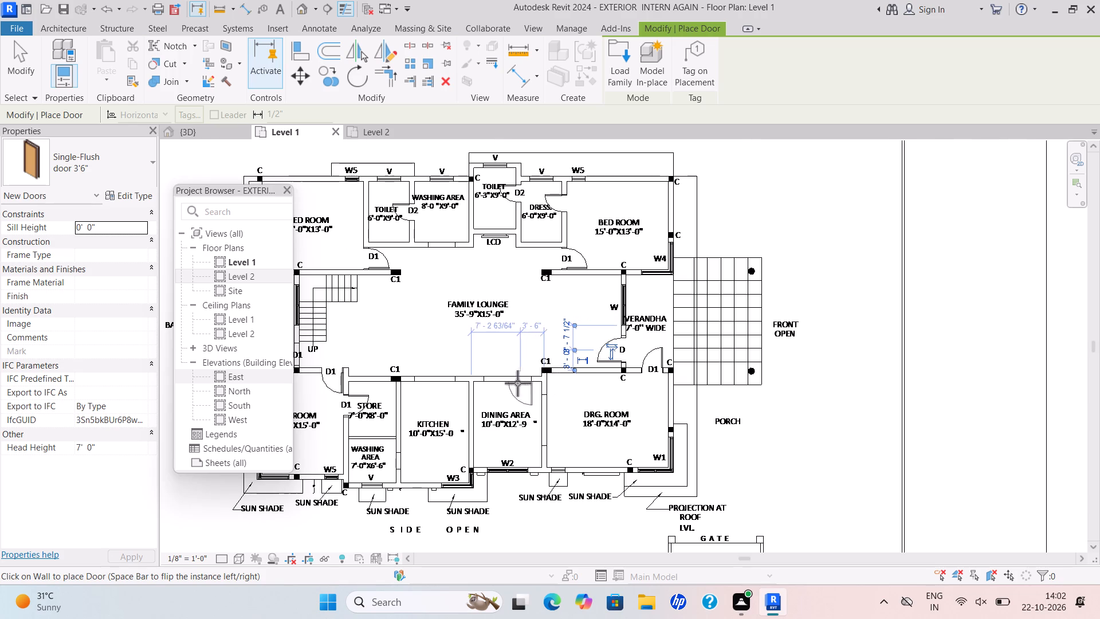
{"action": "scroll", "coordinate": [604, 421], "scroll_direction": "down", "scroll_amount": 2}
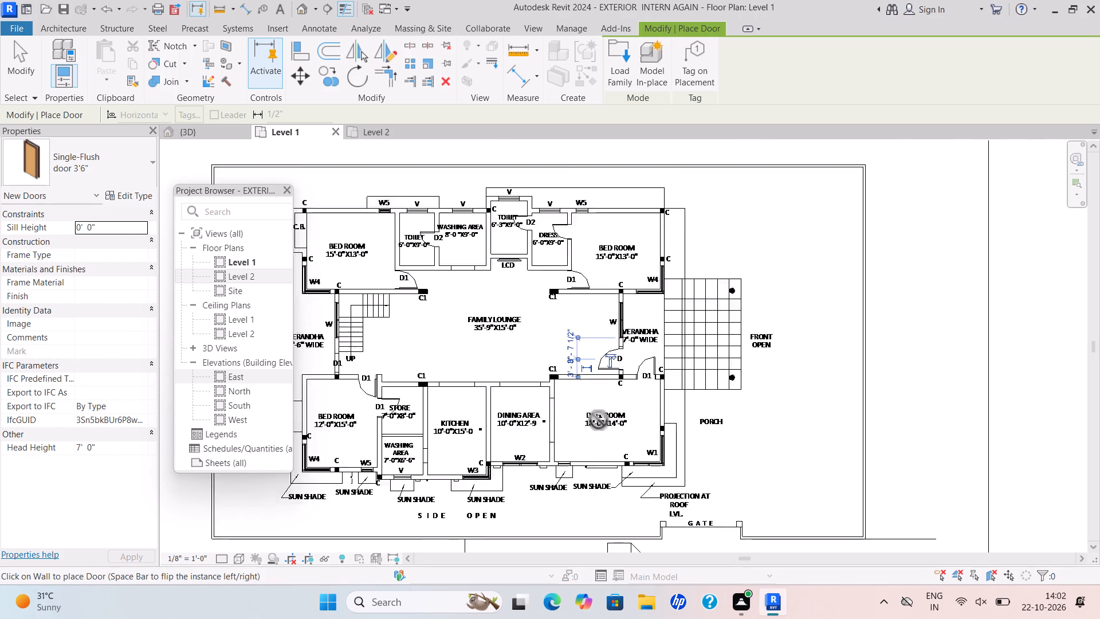
{"action": "scroll", "coordinate": [599, 420], "scroll_direction": "down", "scroll_amount": 2}
{"action": "middle_click_drag", "start_coordinate": [592, 419], "coordinate": [670, 398]}
{"action": "scroll", "coordinate": [564, 416], "scroll_direction": "up", "scroll_amount": 3}
{"action": "scroll", "coordinate": [484, 431], "scroll_direction": "up", "scroll_amount": 4}
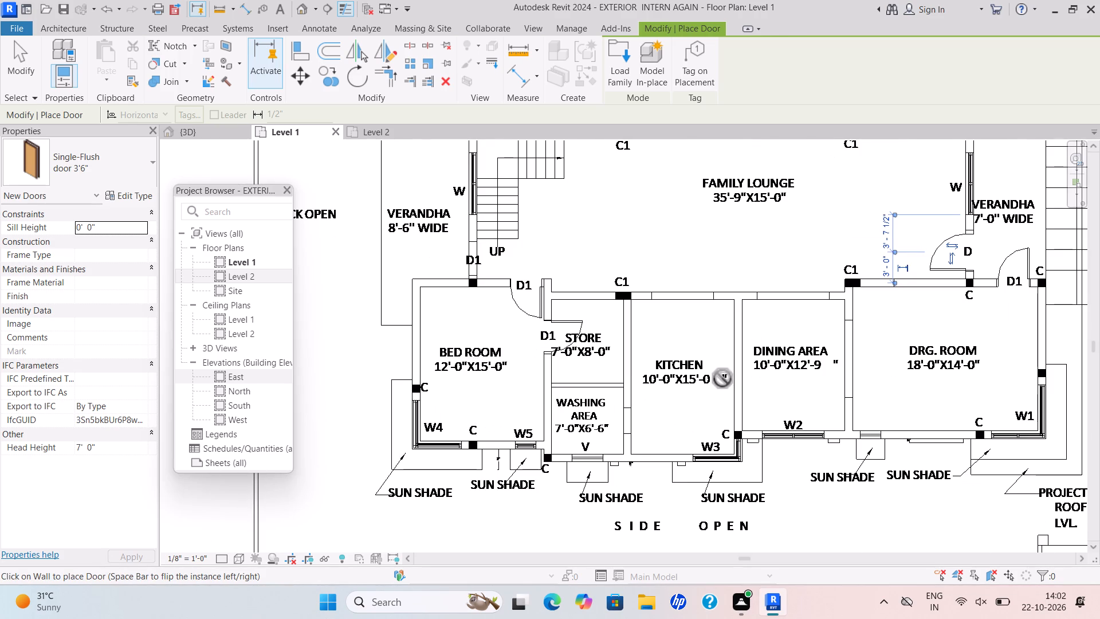
{"action": "scroll", "coordinate": [737, 332], "scroll_direction": "down", "scroll_amount": 5}
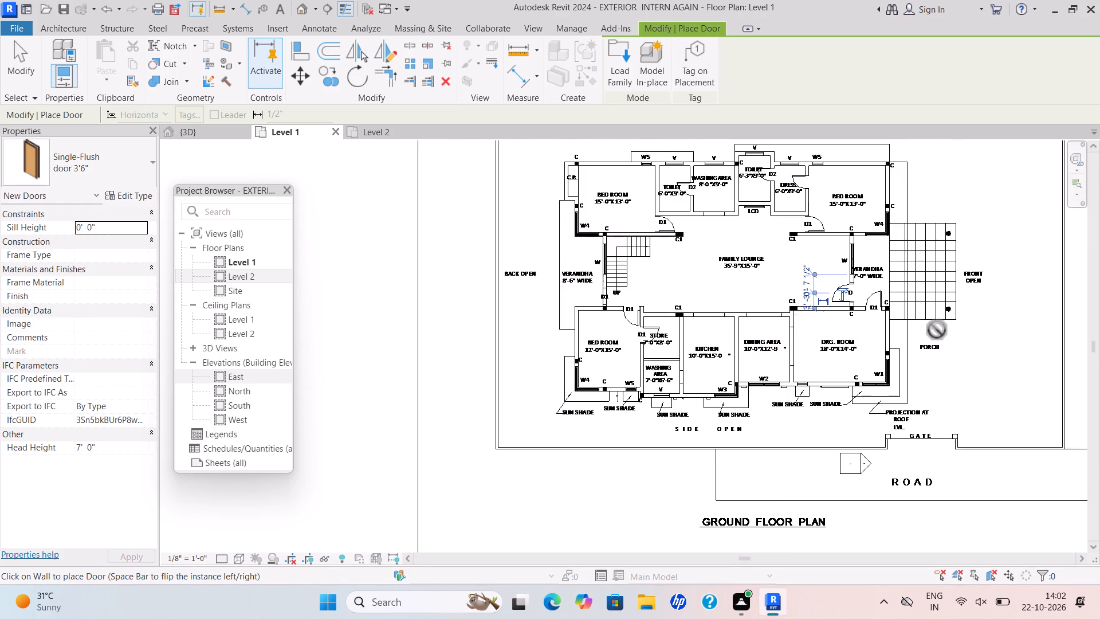
{"action": "scroll", "coordinate": [938, 330], "scroll_direction": "down", "scroll_amount": 2}
{"action": "middle_click_drag", "start_coordinate": [936, 328], "coordinate": [867, 336]}
{"action": "scroll", "coordinate": [866, 336], "scroll_direction": "up", "scroll_amount": 4}
{"action": "scroll", "coordinate": [815, 363], "scroll_direction": "up", "scroll_amount": 4}
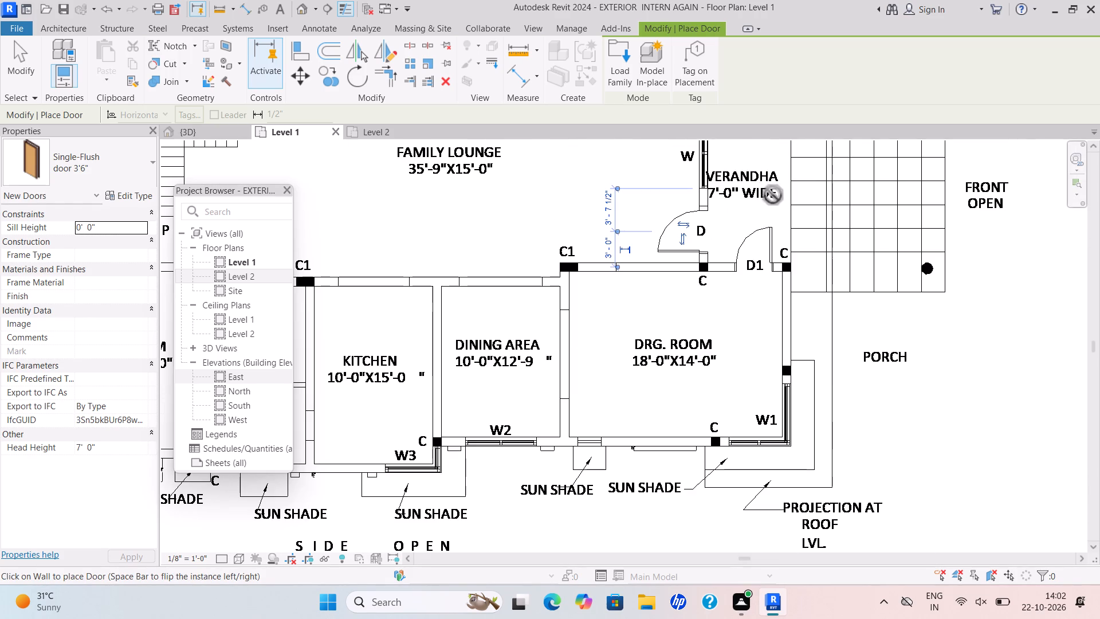
{"action": "middle_click_drag", "start_coordinate": [775, 364], "coordinate": [711, 425]}
{"action": "scroll", "coordinate": [713, 297], "scroll_direction": "down", "scroll_amount": 4}
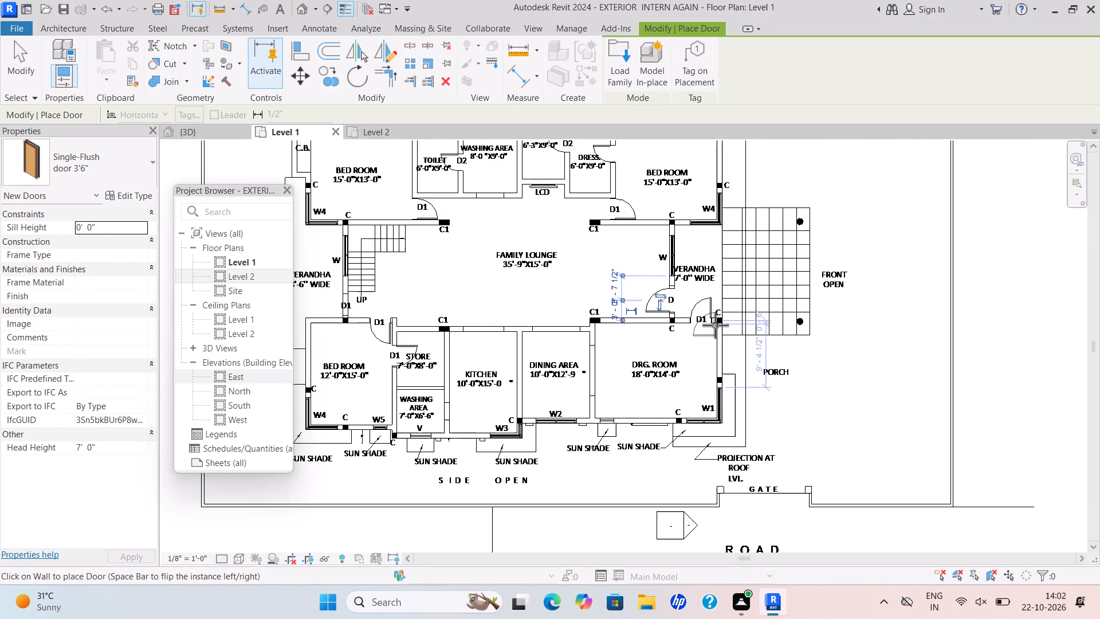
{"action": "scroll", "coordinate": [738, 267], "scroll_direction": "down", "scroll_amount": 4}
{"action": "scroll", "coordinate": [747, 297], "scroll_direction": "up", "scroll_amount": 3}
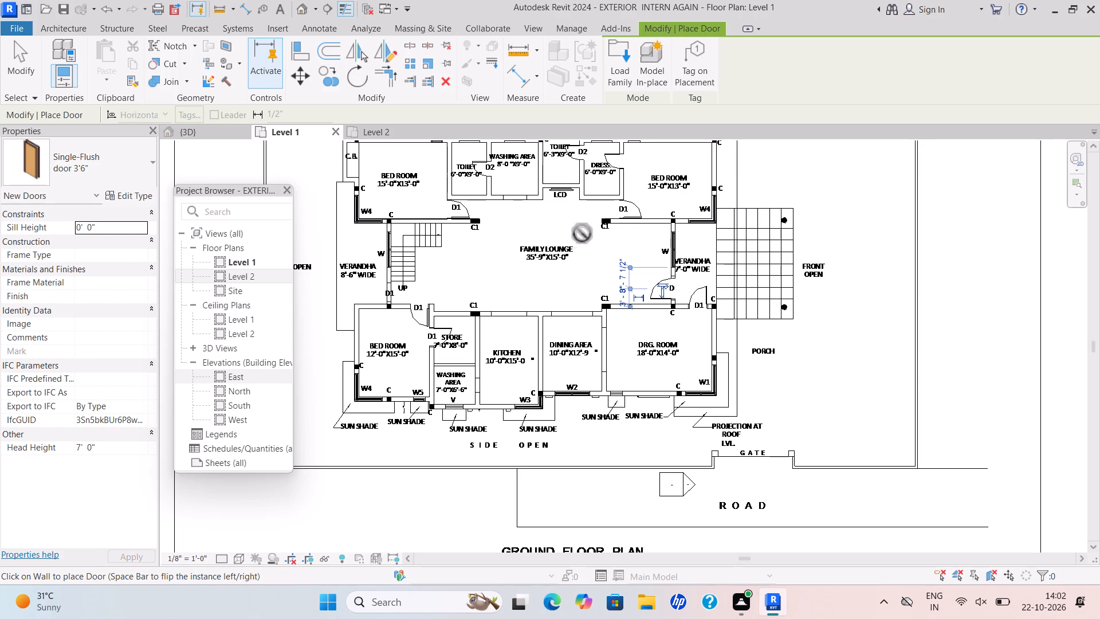
{"action": "scroll", "coordinate": [583, 348], "scroll_direction": "up", "scroll_amount": 4}
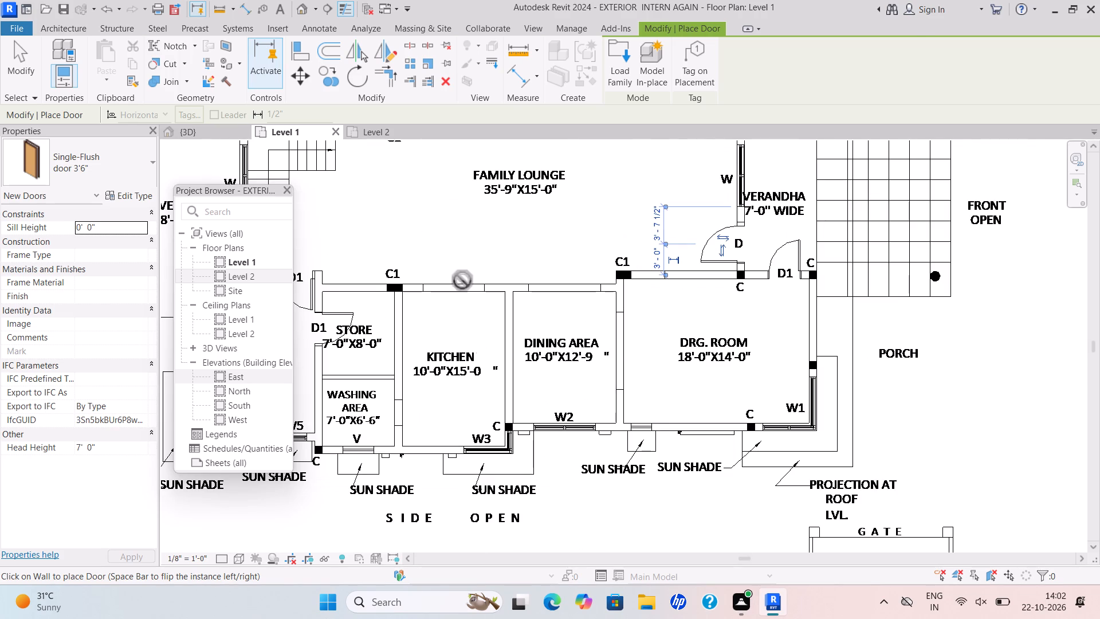
{"action": "scroll", "coordinate": [463, 301], "scroll_direction": "up", "scroll_amount": 3}
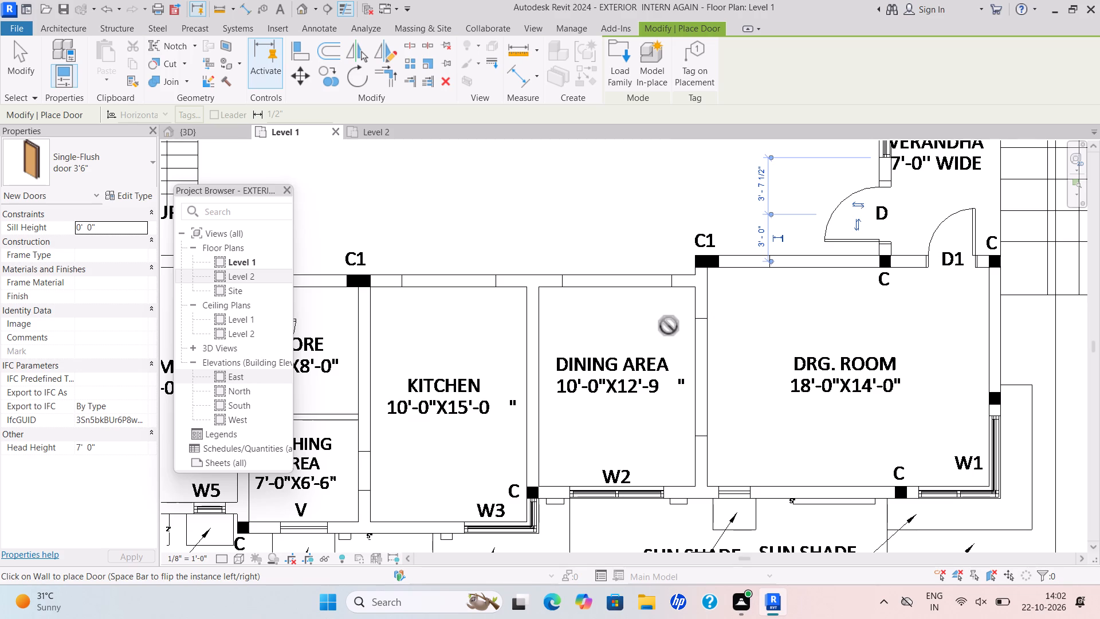
{"action": "scroll", "coordinate": [841, 328], "scroll_direction": "down", "scroll_amount": 9}
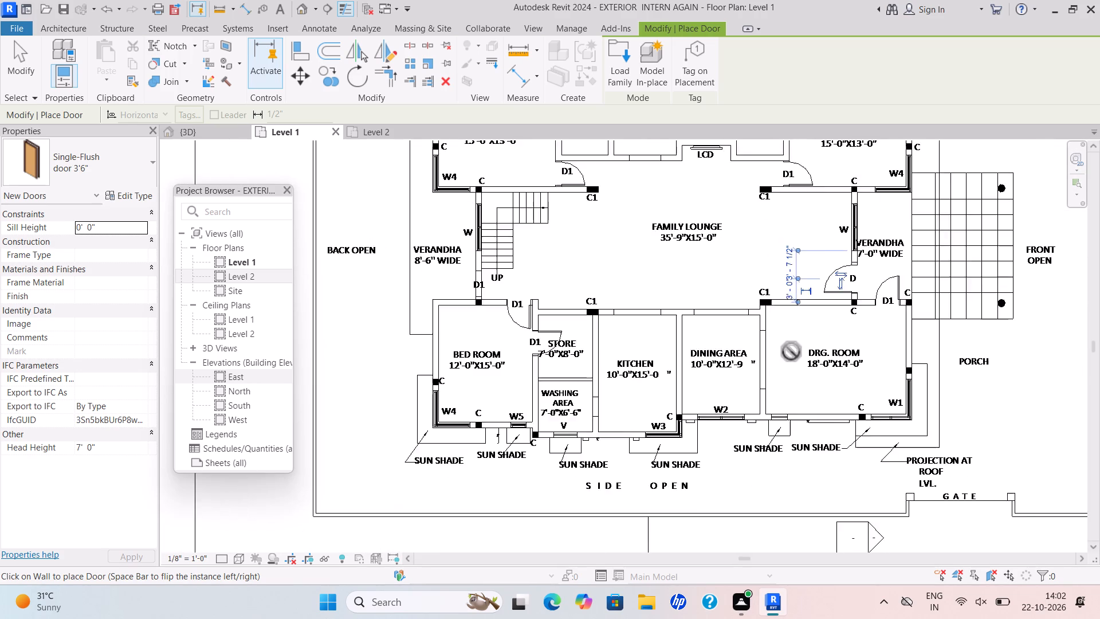
{"action": "scroll", "coordinate": [791, 351], "scroll_direction": "down", "scroll_amount": 4}
{"action": "middle_click_drag", "start_coordinate": [816, 344], "coordinate": [542, 388]}
{"action": "scroll", "coordinate": [665, 375], "scroll_direction": "down", "scroll_amount": 3}
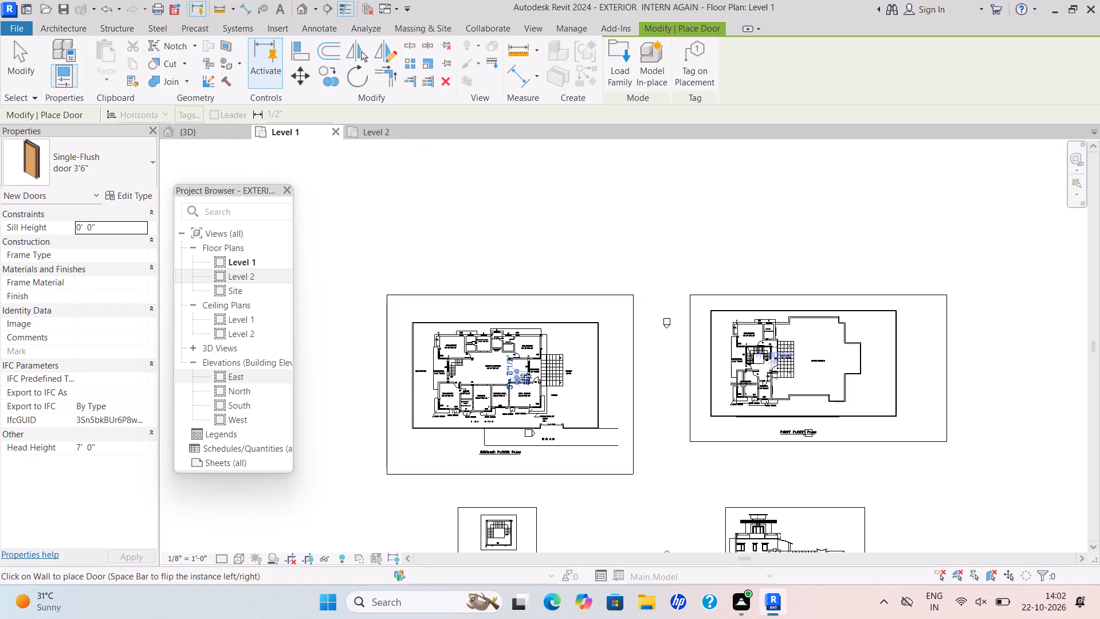
{"action": "scroll", "coordinate": [743, 383], "scroll_direction": "up", "scroll_amount": 5}
{"action": "scroll", "coordinate": [815, 350], "scroll_direction": "up", "scroll_amount": 9}
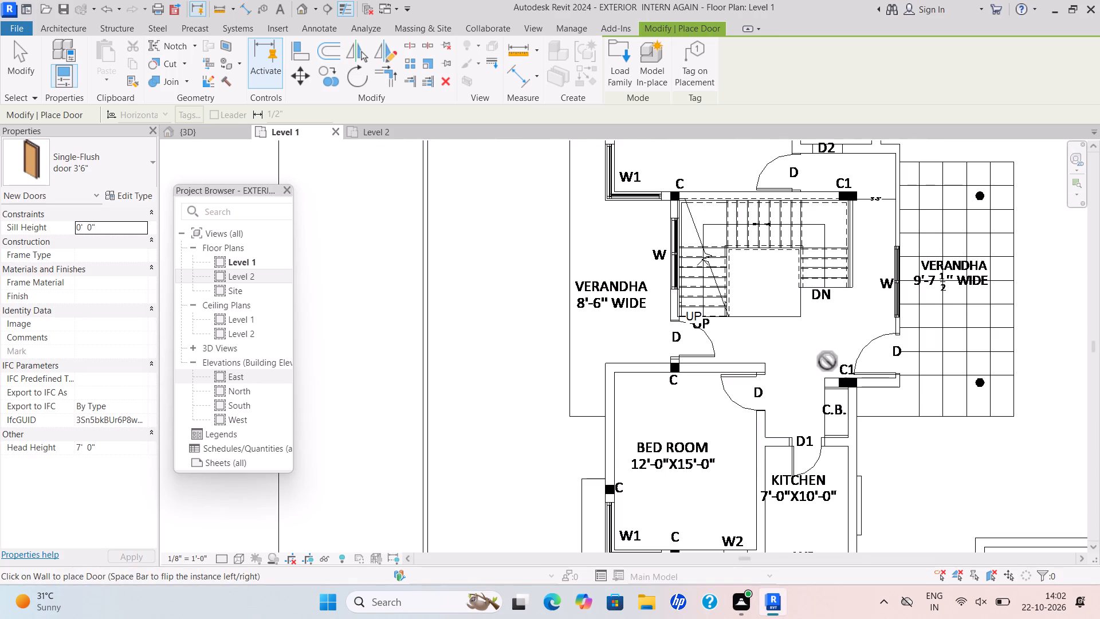
{"action": "scroll", "coordinate": [831, 409], "scroll_direction": "down", "scroll_amount": 4}
{"action": "scroll", "coordinate": [769, 414], "scroll_direction": "down", "scroll_amount": 5}
{"action": "middle_click_drag", "start_coordinate": [763, 412], "coordinate": [972, 385]}
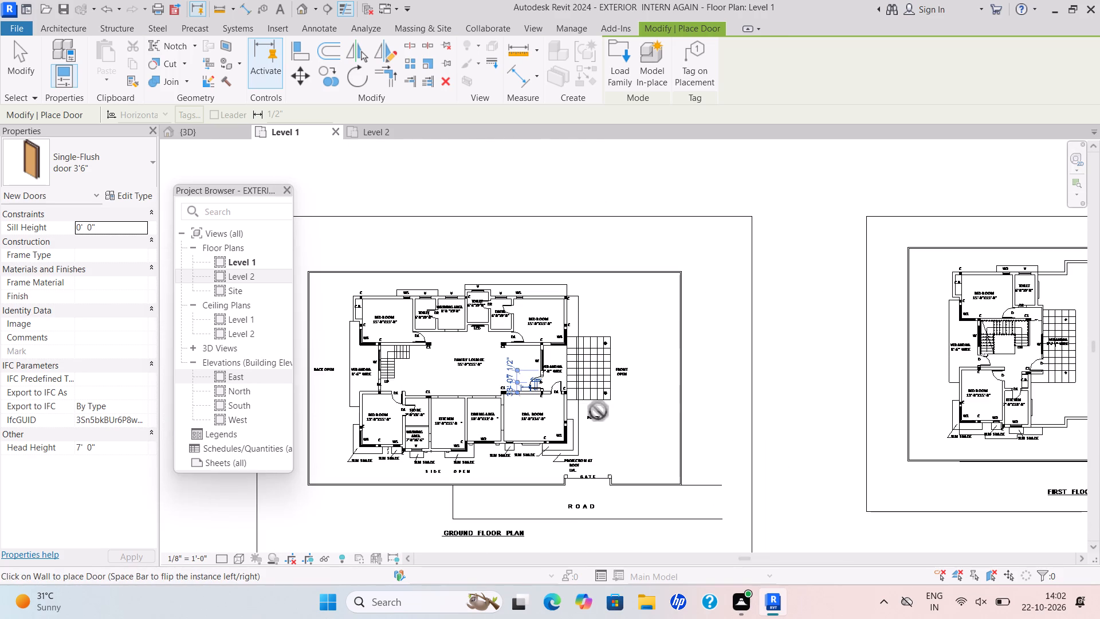
{"action": "scroll", "coordinate": [495, 425], "scroll_direction": "up", "scroll_amount": 8}
{"action": "scroll", "coordinate": [485, 362], "scroll_direction": "up", "scroll_amount": 3}
{"action": "scroll", "coordinate": [591, 362], "scroll_direction": "down", "scroll_amount": 1}
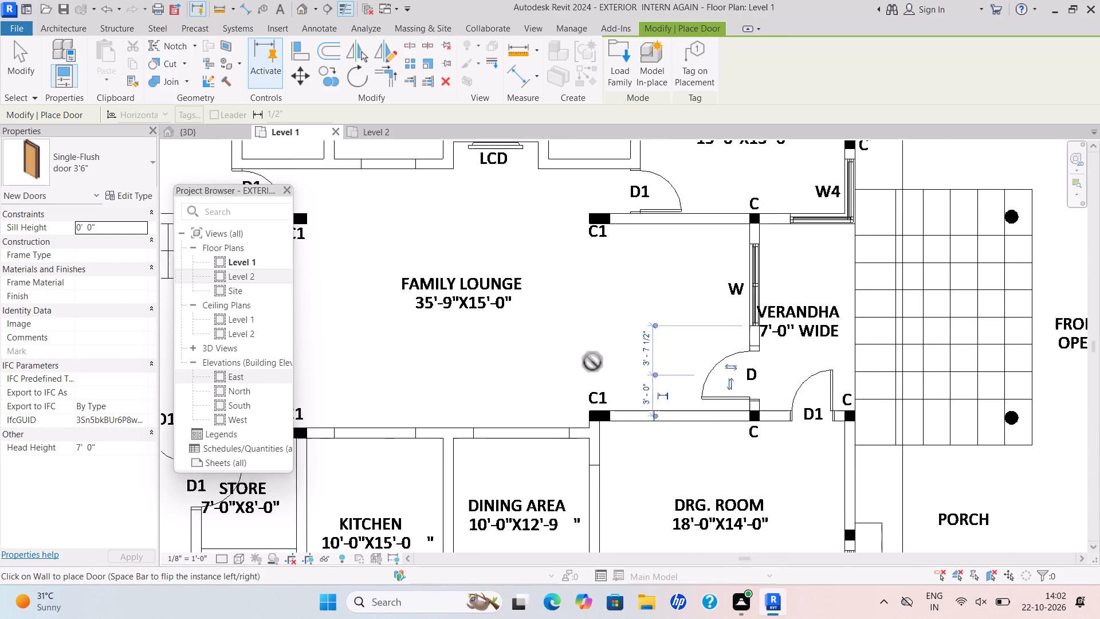
{"action": "scroll", "coordinate": [592, 362], "scroll_direction": "down", "scroll_amount": 2}
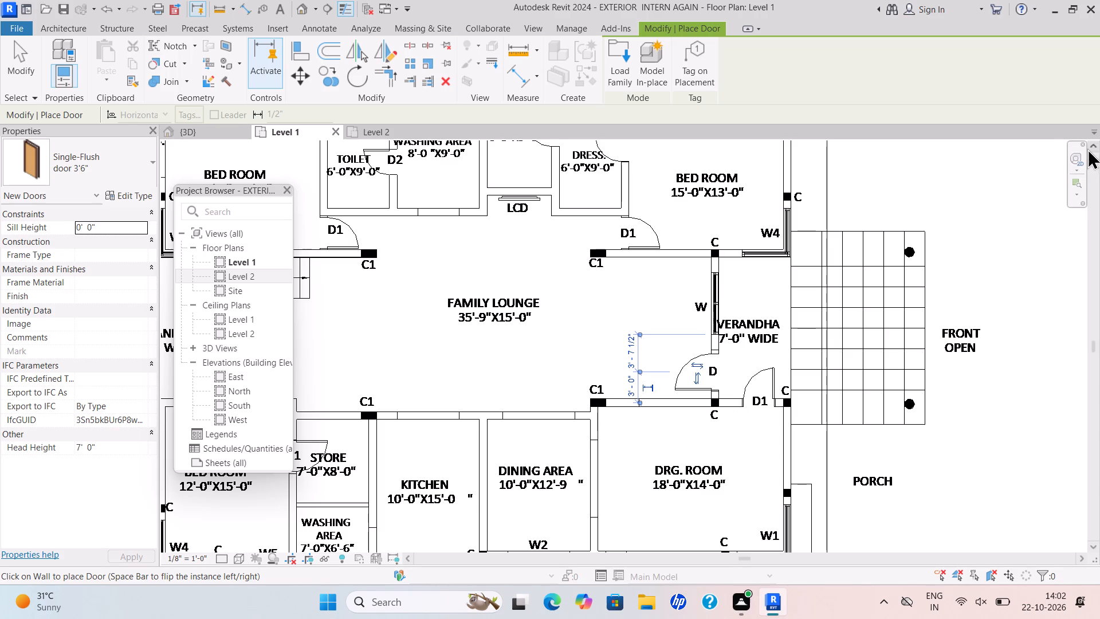
{"action": "key", "text": "Escape"}
{"action": "key", "text": "Escape"}
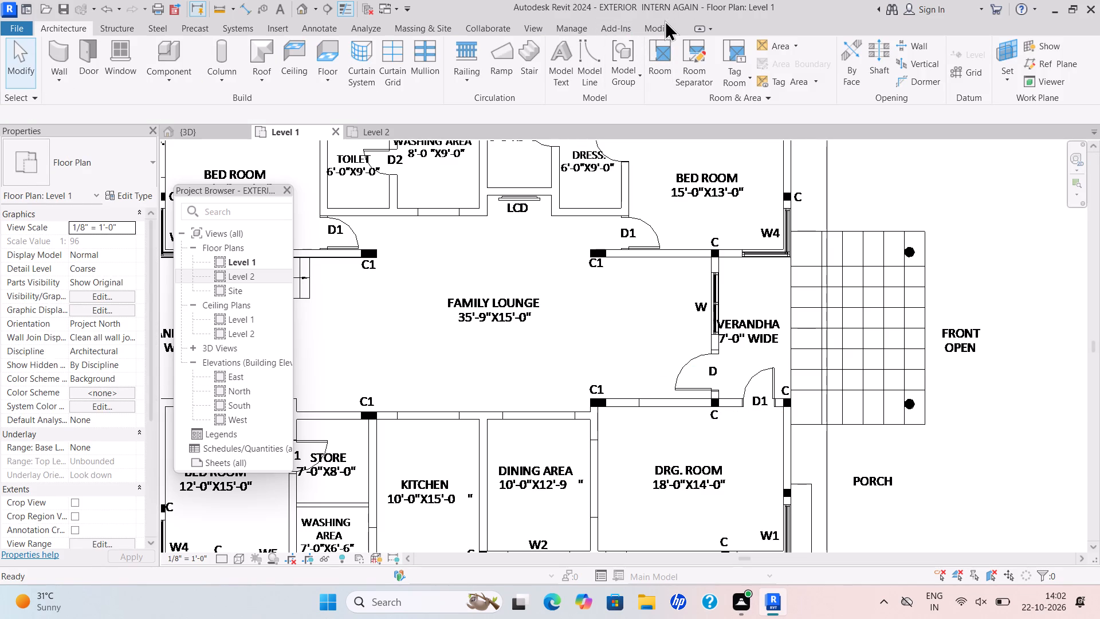
Split the WALL 9" 2 wall between the family lounge and the ground floor kitchen, midway across the kitchen opening.
{"action": "left_click", "coordinate": [665, 21]}
{"action": "left_click", "coordinate": [649, 29]}
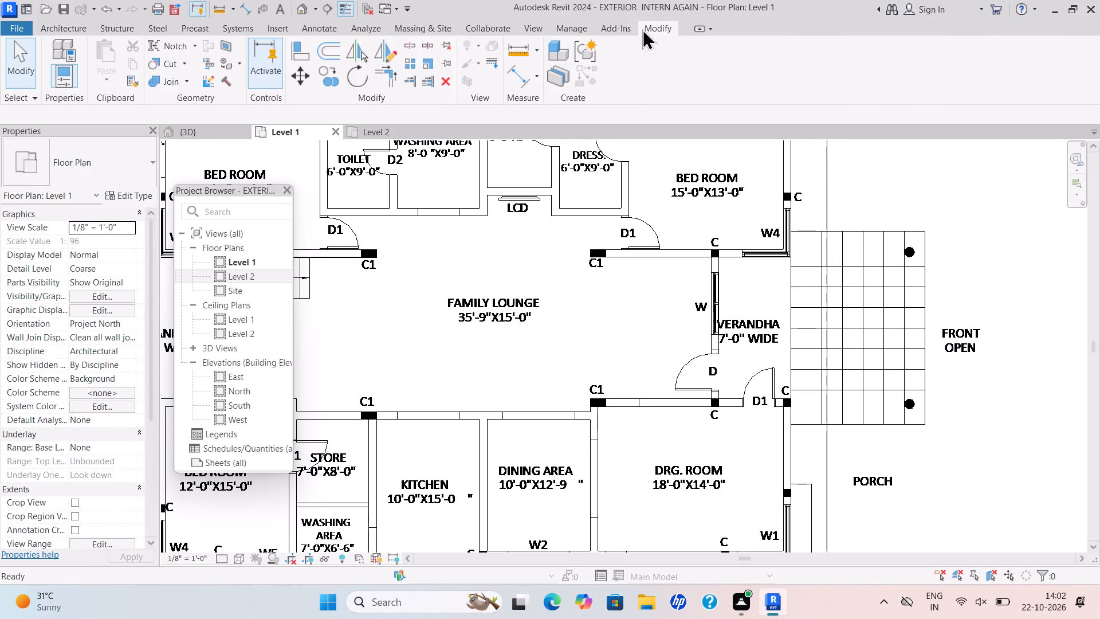
{"action": "left_click", "coordinate": [412, 47]}
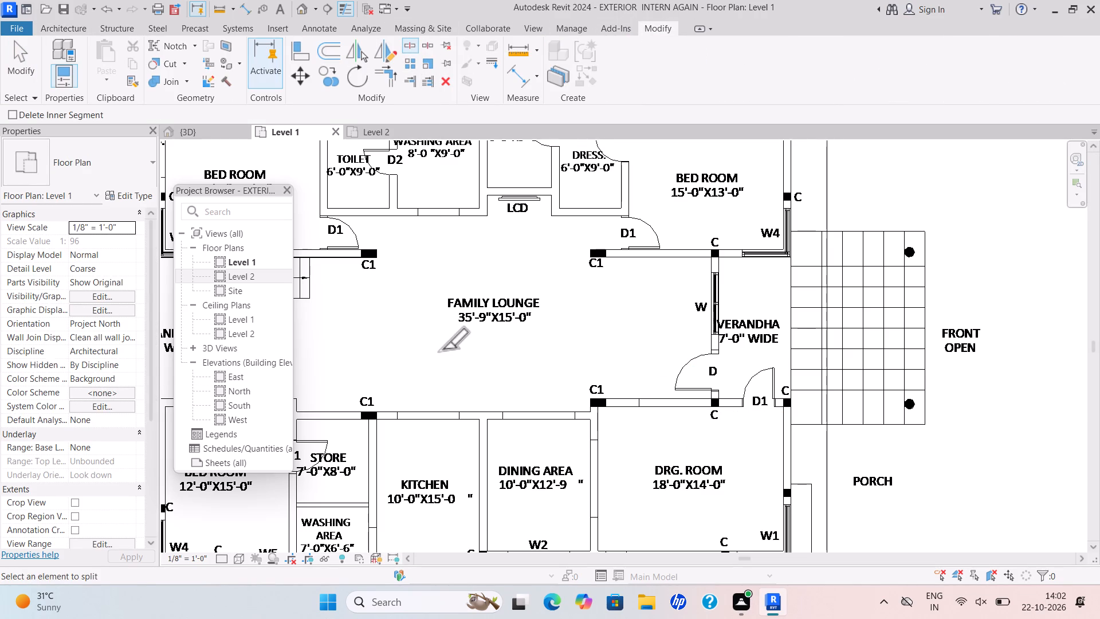
{"action": "scroll", "coordinate": [432, 415], "scroll_direction": "up", "scroll_amount": 3}
{"action": "left_click", "coordinate": [432, 413]}
{"action": "key", "text": "Escape"}
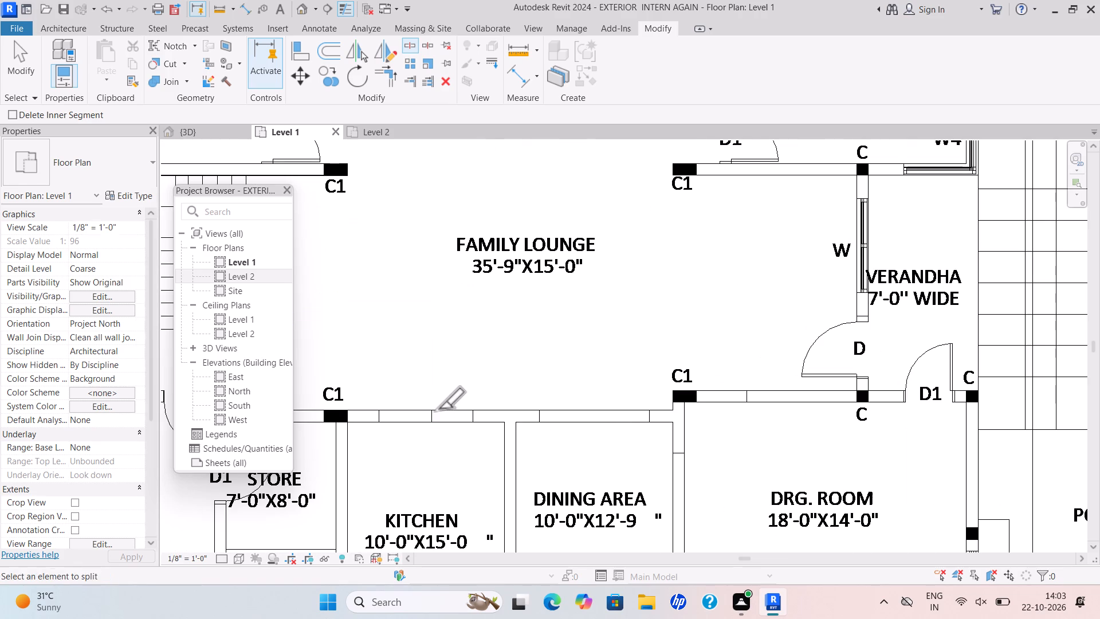
{"action": "key", "text": "Escape"}
Pull the dining-side wall piece's end back from the split in the ground floor kitchen opening, leaving a small gap.
{"action": "left_click", "coordinate": [450, 422]}
{"action": "scroll", "coordinate": [447, 409], "scroll_direction": "up", "scroll_amount": 6}
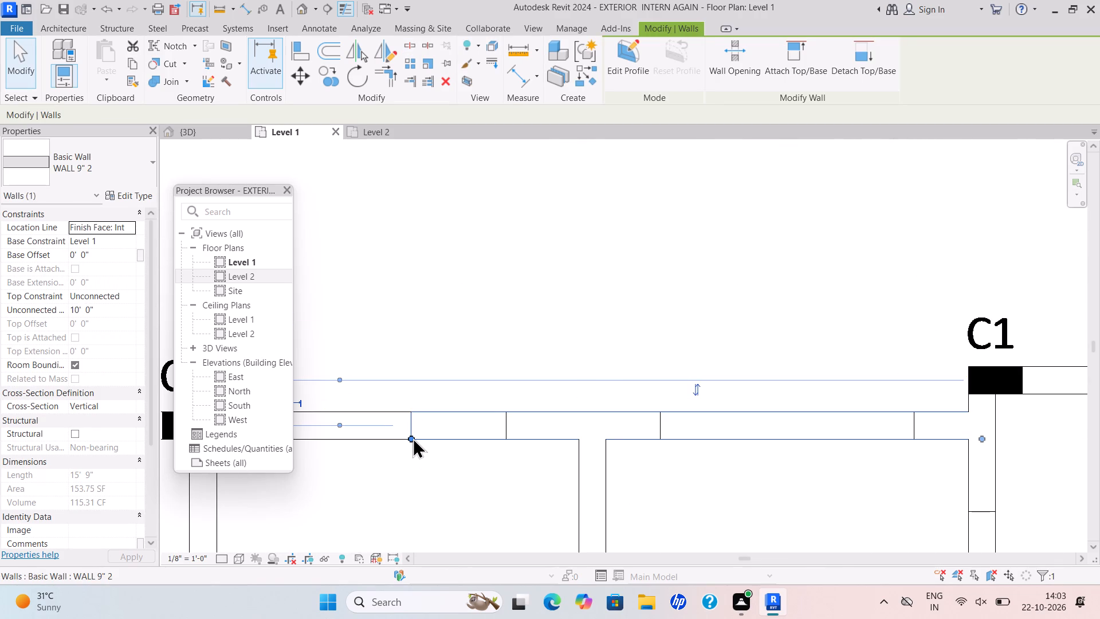
{"action": "left_click_drag", "start_coordinate": [412, 436], "coordinate": [437, 443]}
{"action": "key", "text": "Escape"}
{"action": "scroll", "coordinate": [529, 339], "scroll_direction": "down", "scroll_amount": 4}
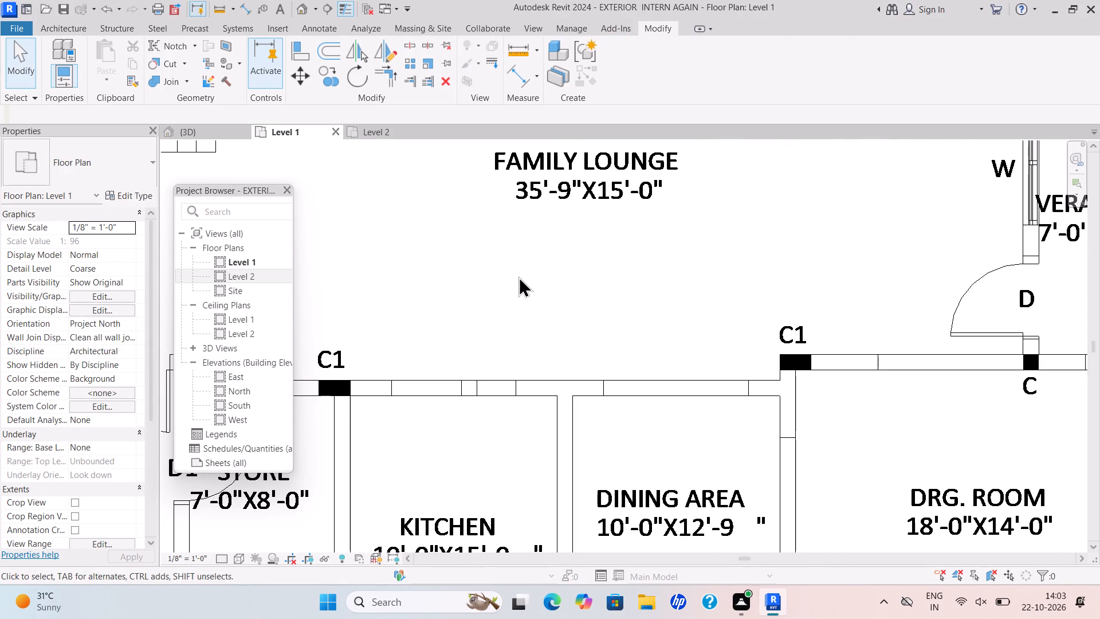
Align the dining-side wall piece's end with the kitchen opening's edge nearest the dining area.
{"action": "left_click", "coordinate": [651, 25]}
{"action": "left_click", "coordinate": [304, 56]}
{"action": "scroll", "coordinate": [500, 405], "scroll_direction": "up", "scroll_amount": 2}
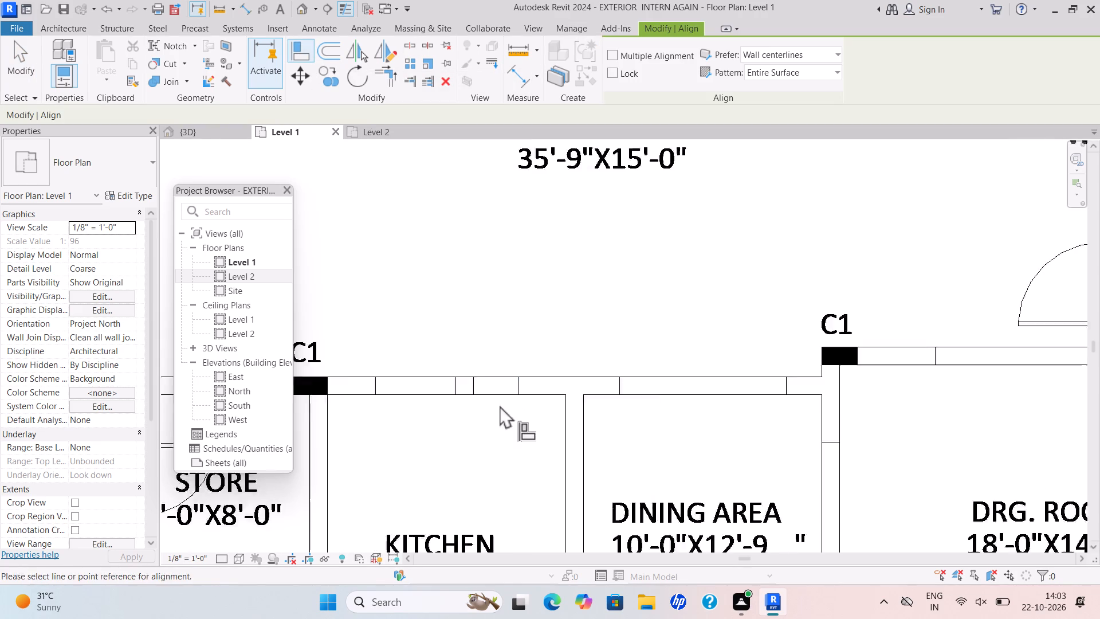
{"action": "scroll", "coordinate": [500, 405], "scroll_direction": "up", "scroll_amount": 7}
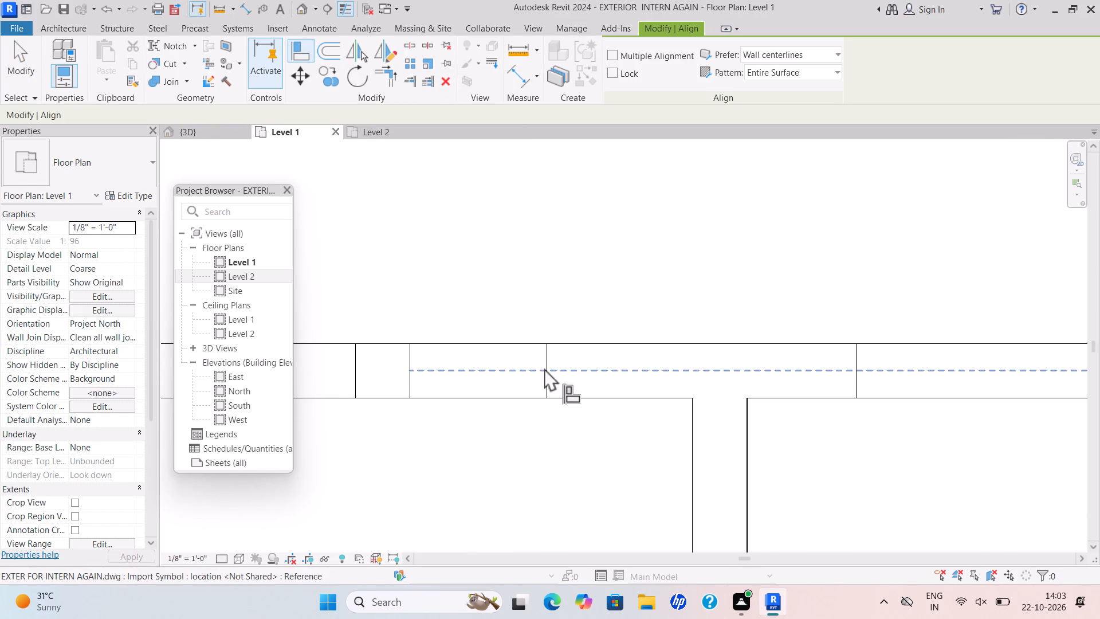
{"action": "left_click", "coordinate": [546, 352]}
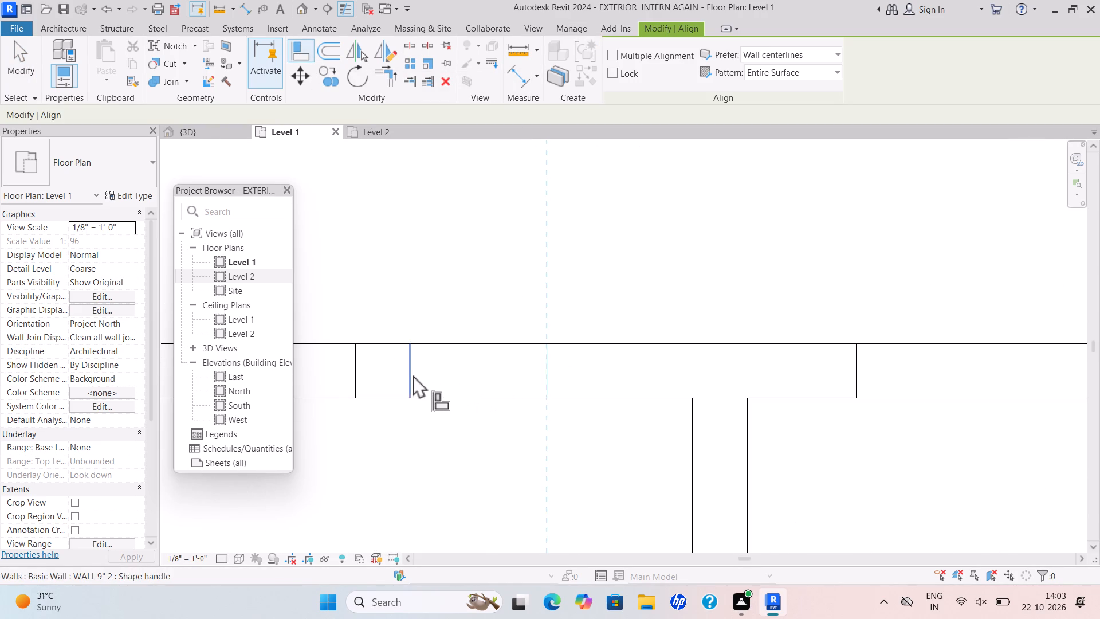
{"action": "left_click", "coordinate": [413, 375]}
{"action": "scroll", "coordinate": [500, 352], "scroll_direction": "down", "scroll_amount": 5}
{"action": "middle_click_drag", "start_coordinate": [507, 355], "coordinate": [595, 366]}
{"action": "scroll", "coordinate": [588, 366], "scroll_direction": "down", "scroll_amount": 1}
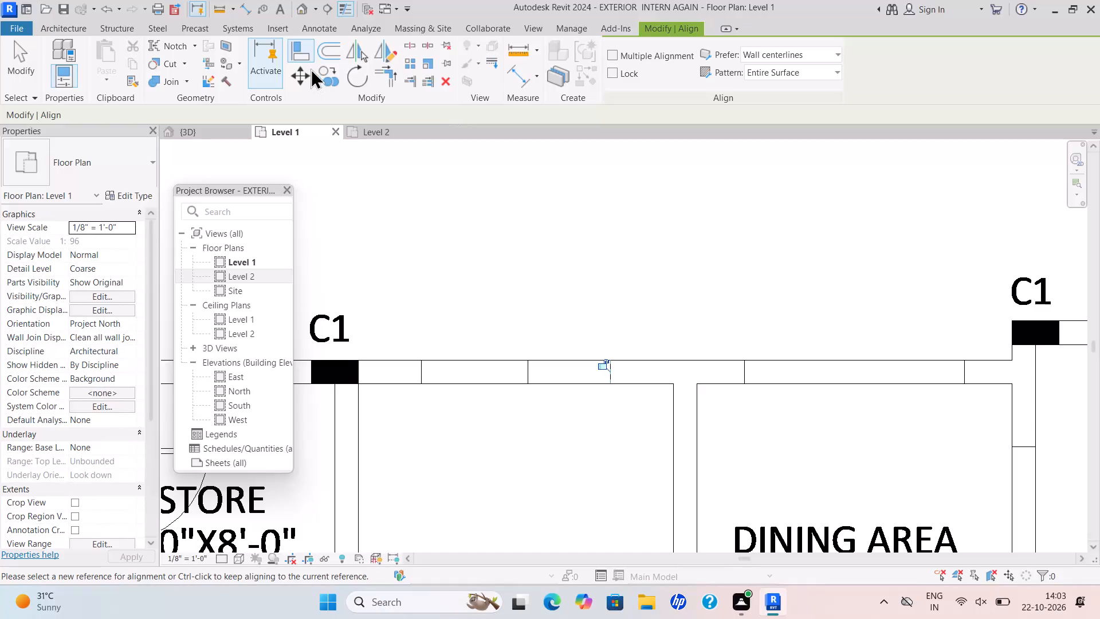
Align the other wall piece's end with the kitchen opening's edge nearest the store, beside column C1.
{"action": "left_click", "coordinate": [306, 58]}
{"action": "scroll", "coordinate": [456, 380], "scroll_direction": "up", "scroll_amount": 4}
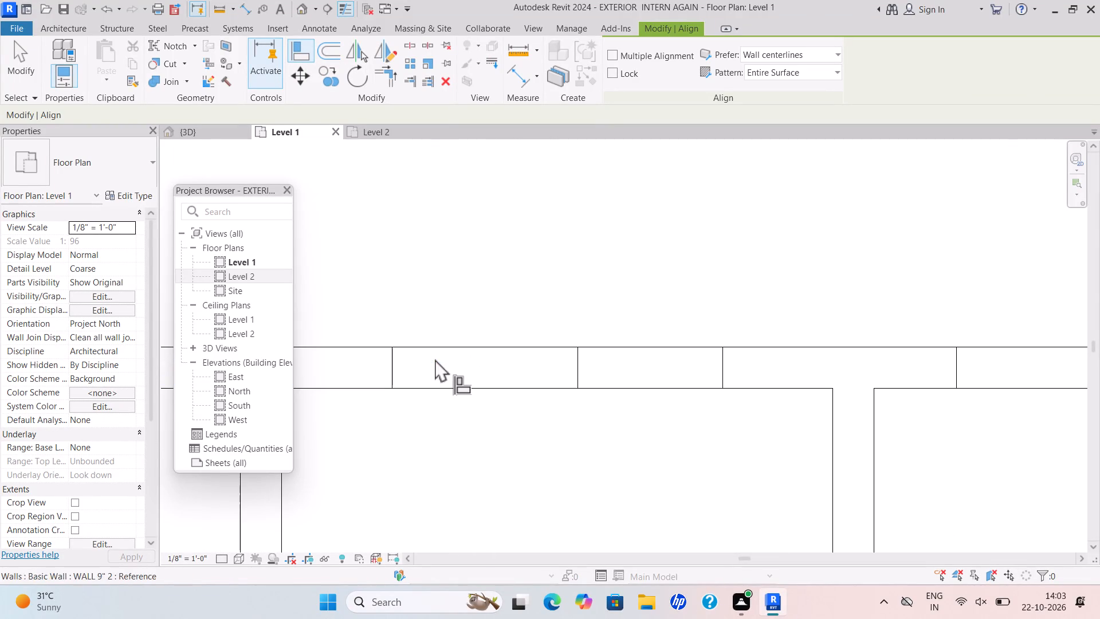
{"action": "scroll", "coordinate": [388, 371], "scroll_direction": "up", "scroll_amount": 5}
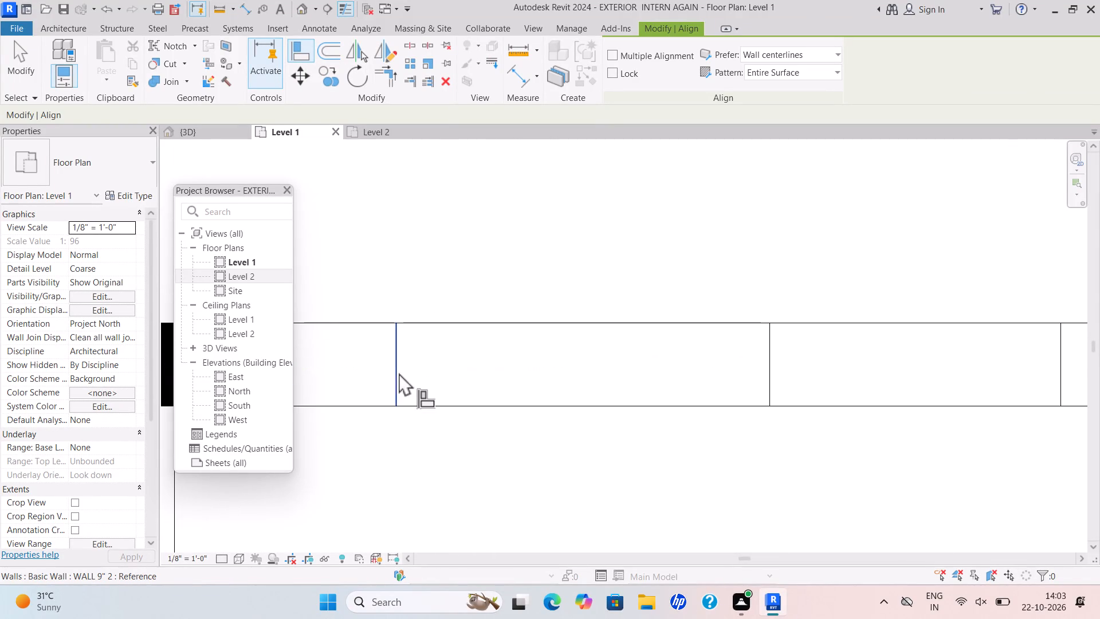
{"action": "left_click", "coordinate": [398, 383]}
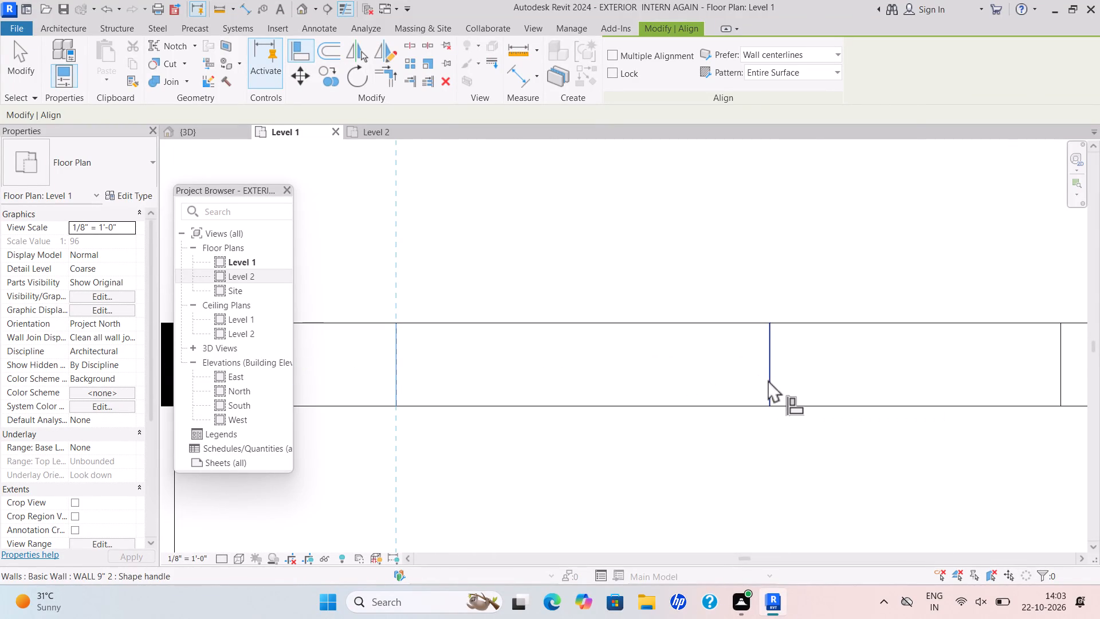
{"action": "left_click", "coordinate": [768, 379]}
{"action": "scroll", "coordinate": [596, 339], "scroll_direction": "down", "scroll_amount": 6}
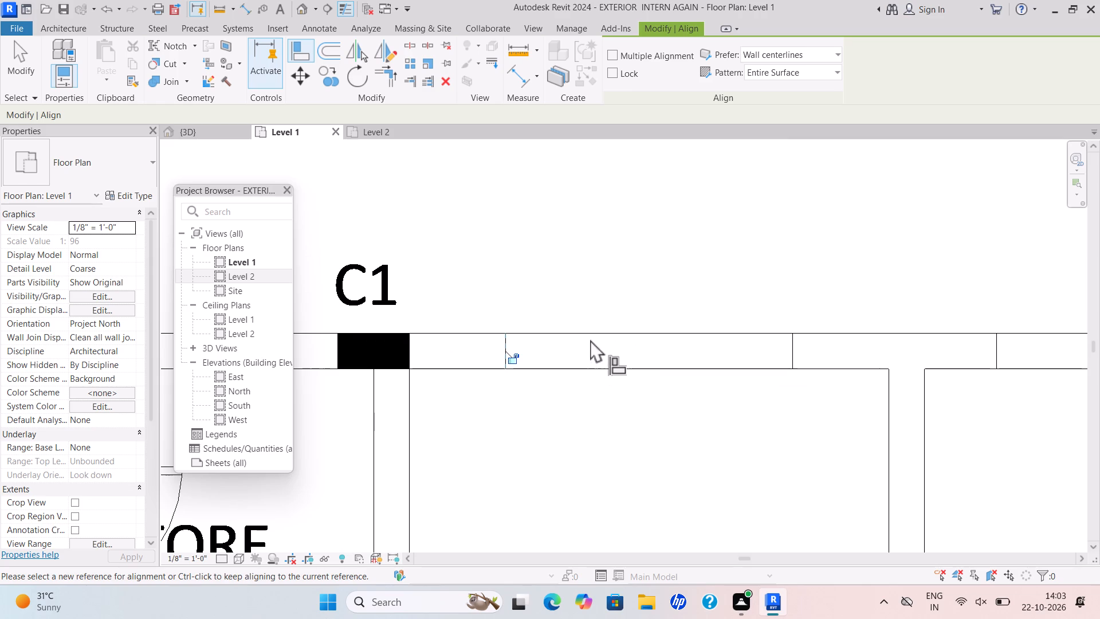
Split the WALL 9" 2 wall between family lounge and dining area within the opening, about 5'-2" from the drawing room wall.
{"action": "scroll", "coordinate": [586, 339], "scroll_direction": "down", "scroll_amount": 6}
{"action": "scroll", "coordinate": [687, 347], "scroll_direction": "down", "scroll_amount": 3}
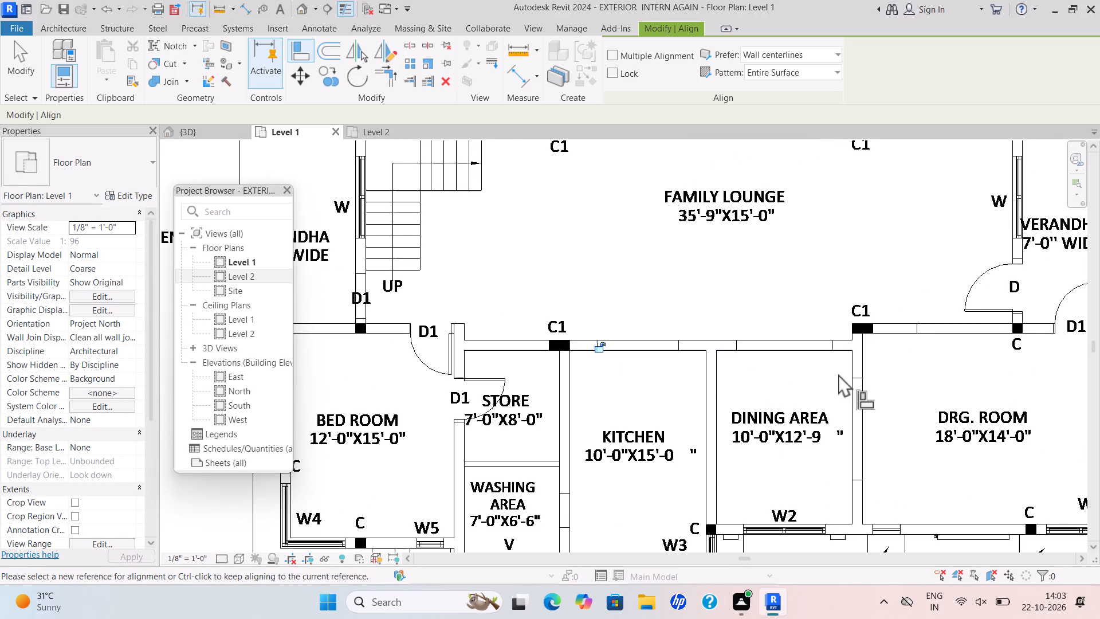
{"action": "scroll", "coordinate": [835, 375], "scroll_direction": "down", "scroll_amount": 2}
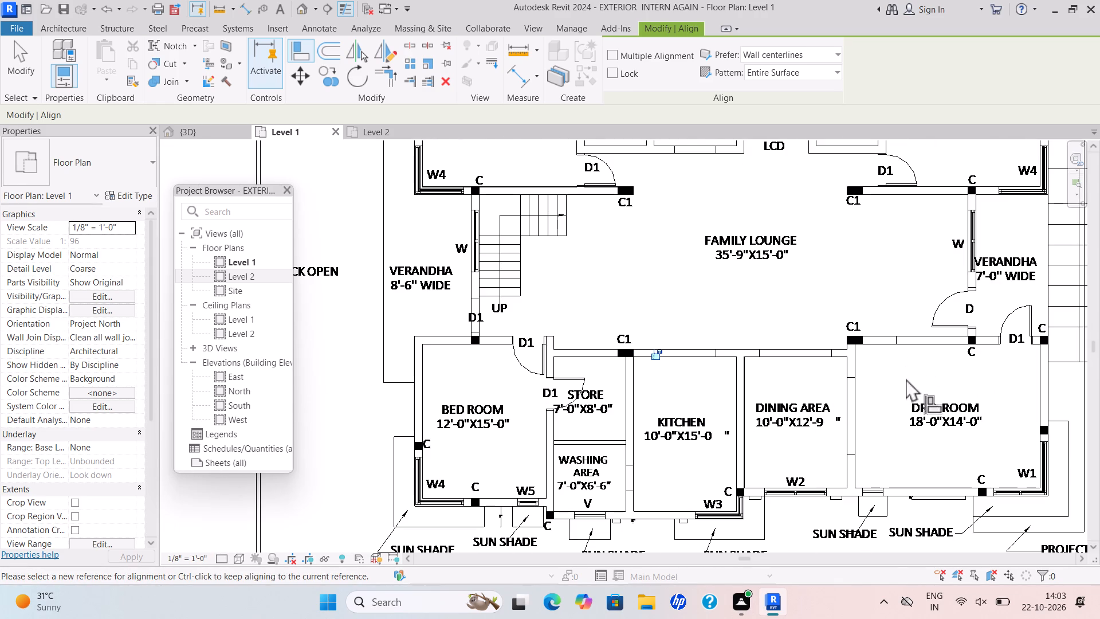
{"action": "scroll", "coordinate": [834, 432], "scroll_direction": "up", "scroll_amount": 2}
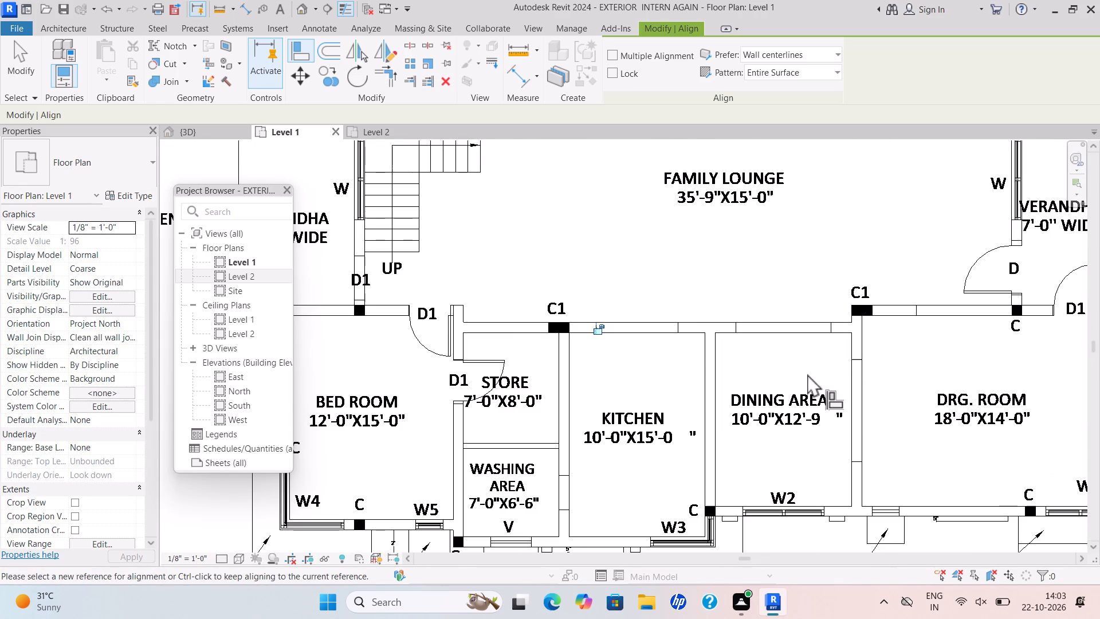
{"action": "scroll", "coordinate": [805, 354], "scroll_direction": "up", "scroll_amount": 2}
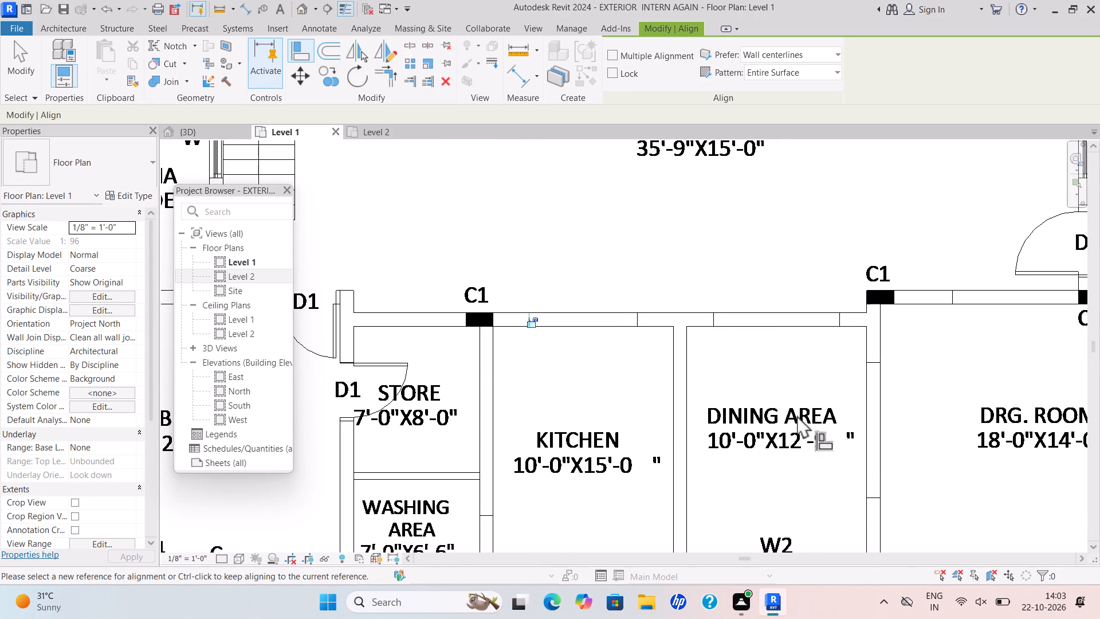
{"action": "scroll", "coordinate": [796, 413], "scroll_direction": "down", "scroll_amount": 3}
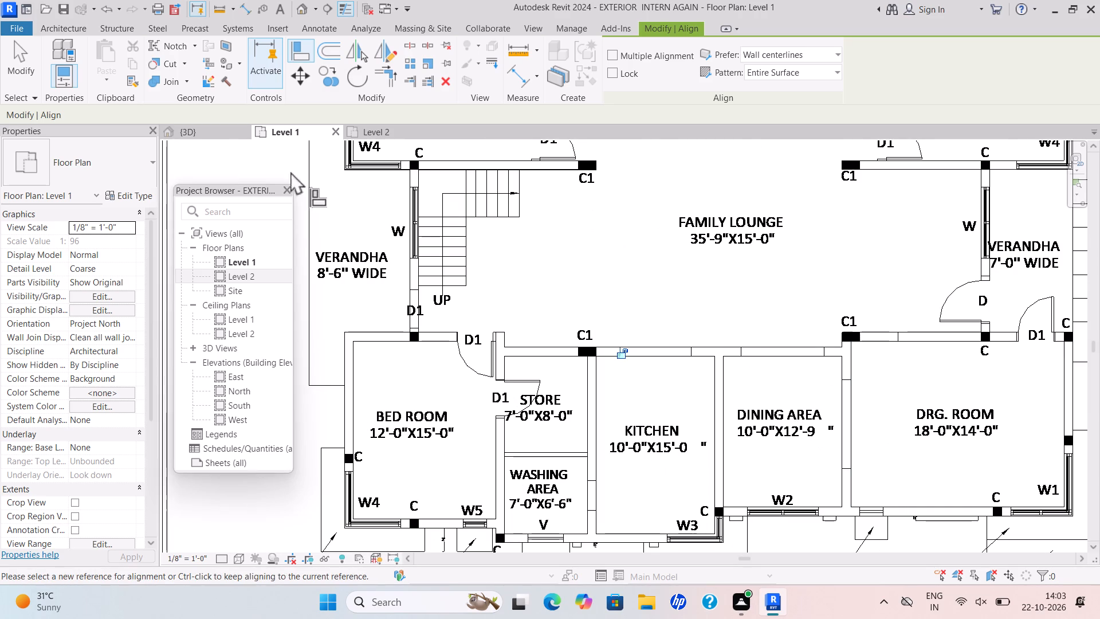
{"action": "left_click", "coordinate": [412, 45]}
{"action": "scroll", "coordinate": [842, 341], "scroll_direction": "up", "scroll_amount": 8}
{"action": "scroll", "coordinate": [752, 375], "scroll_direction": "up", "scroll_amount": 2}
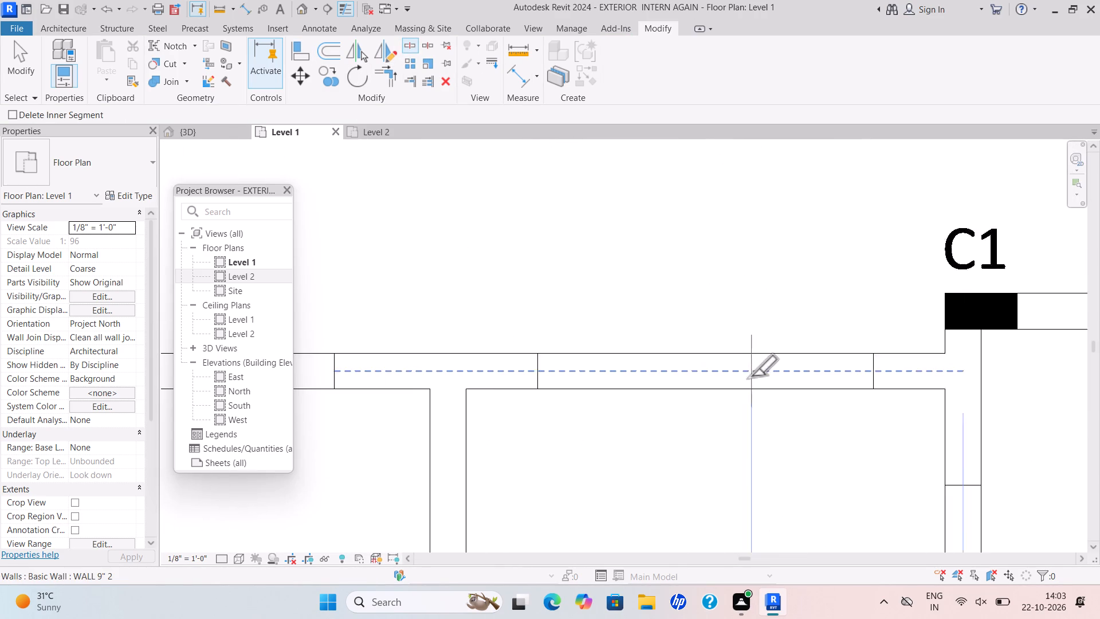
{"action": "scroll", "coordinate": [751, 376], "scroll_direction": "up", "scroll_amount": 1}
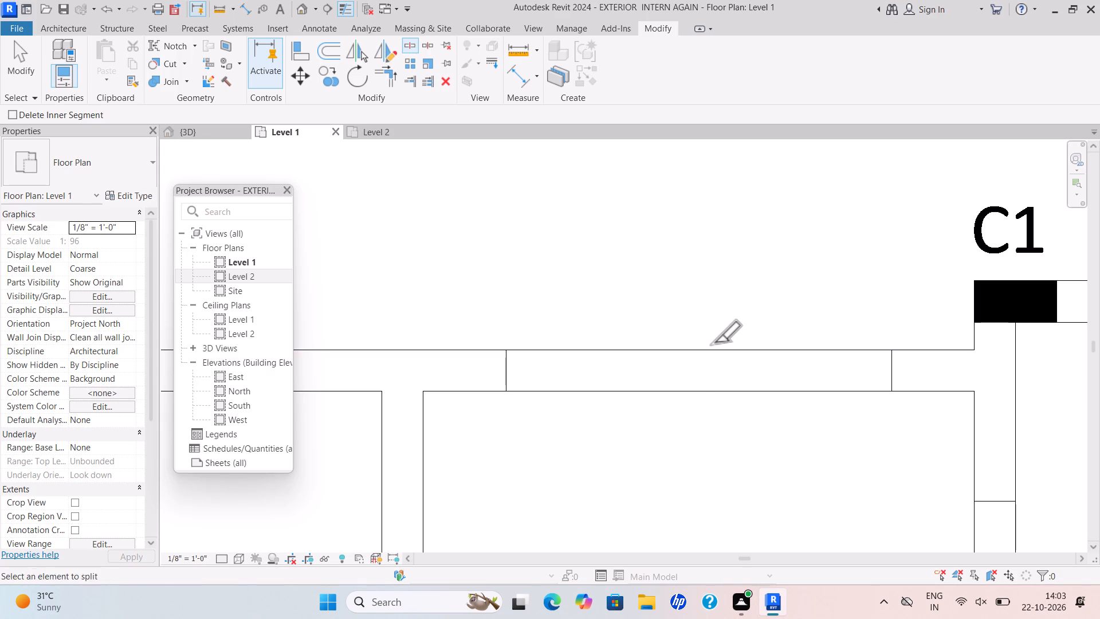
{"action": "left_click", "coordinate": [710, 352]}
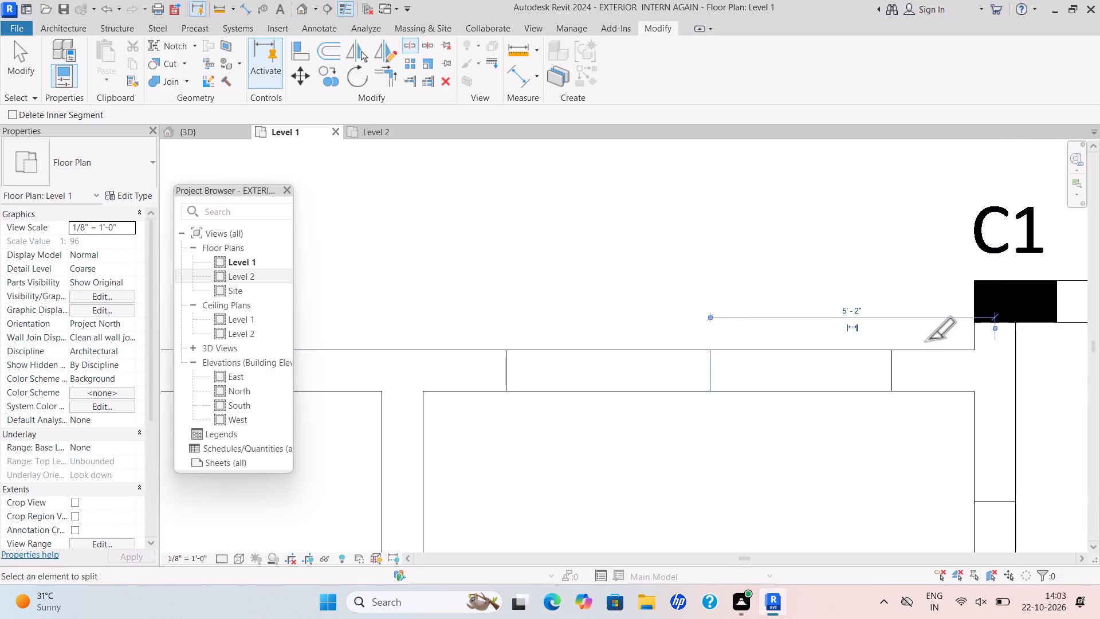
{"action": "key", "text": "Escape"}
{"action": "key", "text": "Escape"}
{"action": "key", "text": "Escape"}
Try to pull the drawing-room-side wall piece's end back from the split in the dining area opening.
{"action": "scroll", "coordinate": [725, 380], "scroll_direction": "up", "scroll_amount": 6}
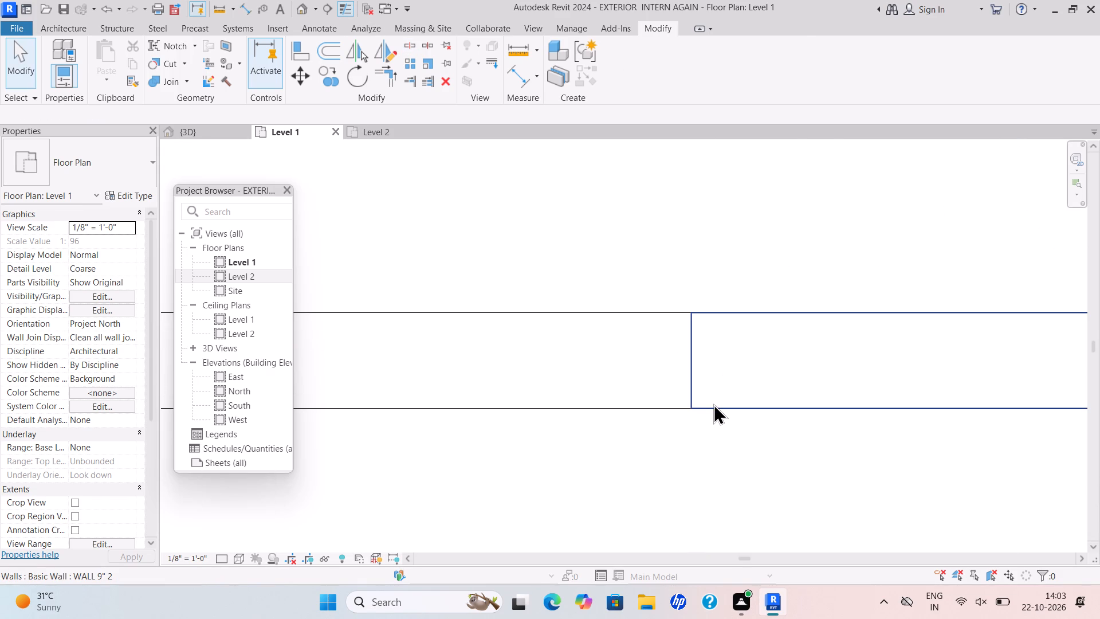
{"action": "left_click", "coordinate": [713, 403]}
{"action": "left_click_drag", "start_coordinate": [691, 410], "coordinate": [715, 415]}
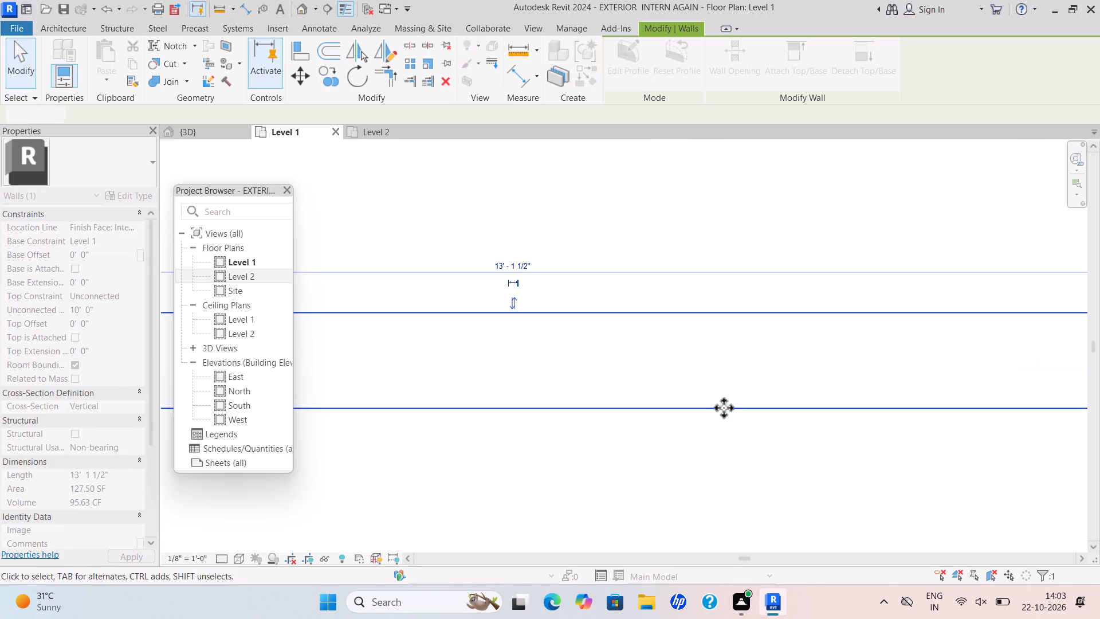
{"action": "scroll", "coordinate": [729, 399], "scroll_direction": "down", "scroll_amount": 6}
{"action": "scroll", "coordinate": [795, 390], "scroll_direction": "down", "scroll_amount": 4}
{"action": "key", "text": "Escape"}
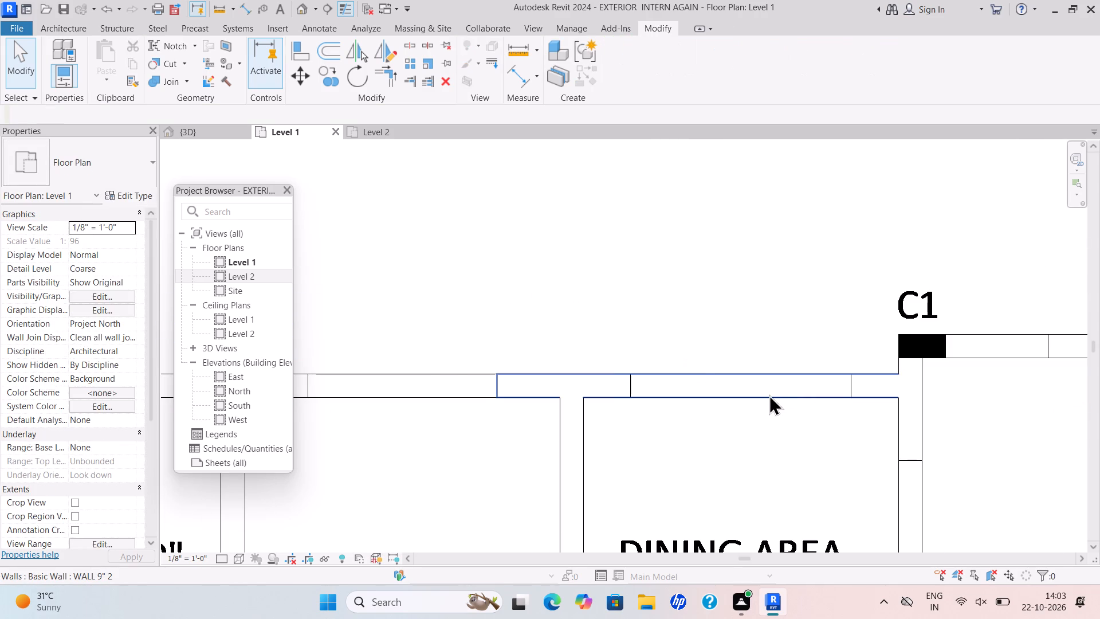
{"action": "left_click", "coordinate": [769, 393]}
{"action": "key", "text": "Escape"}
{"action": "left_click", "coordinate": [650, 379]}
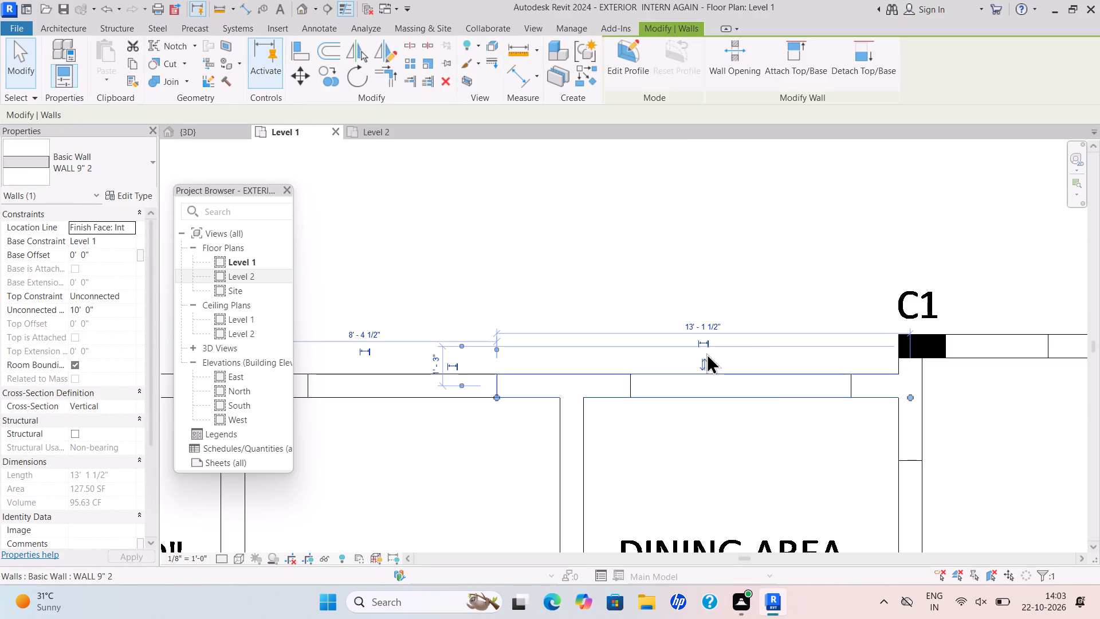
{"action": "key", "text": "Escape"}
Split the WALL 9" 2 wall between family lounge and dining area within the opening, about 5'-0" from the drawing room wall.
{"action": "left_click", "coordinate": [412, 48]}
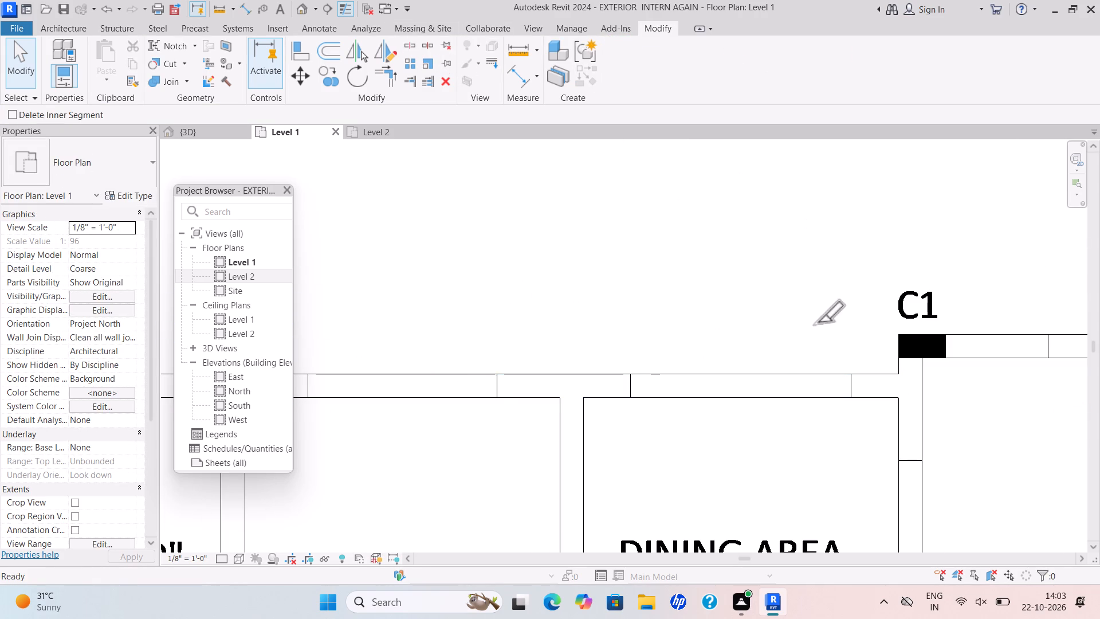
{"action": "left_click", "coordinate": [752, 378]}
{"action": "key", "text": "Escape"}
{"action": "scroll", "coordinate": [781, 385], "scroll_direction": "up", "scroll_amount": 4}
{"action": "key", "text": "Escape"}
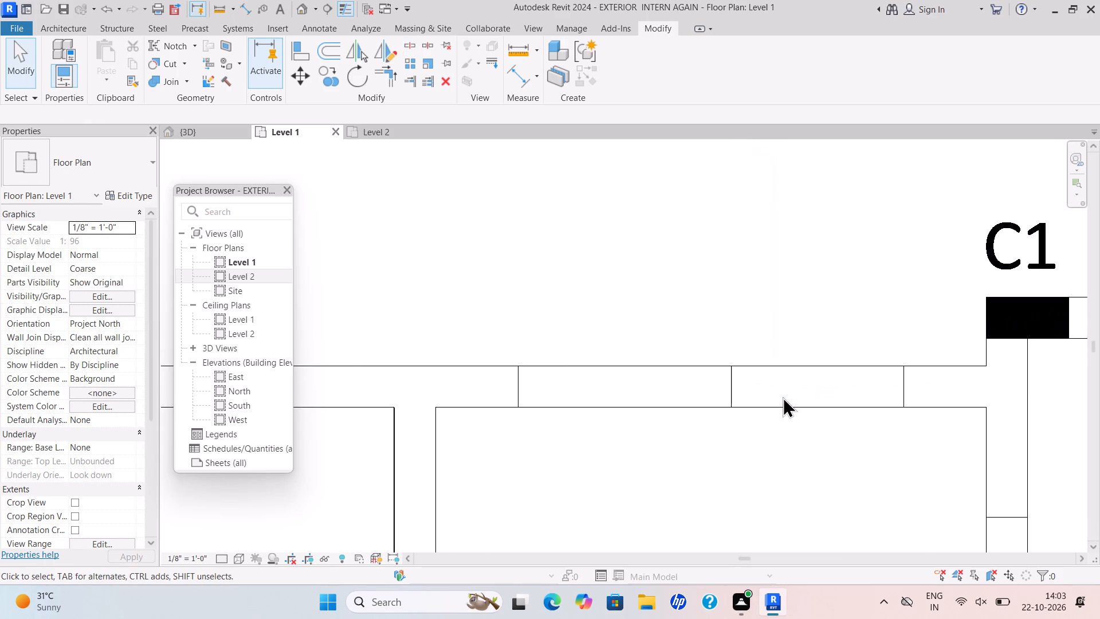
Pull the drawing-room-side wall piece's end straight back from the dining opening split to leave a small gap, undoing any tilted stretch.
{"action": "left_click", "coordinate": [783, 397]}
{"action": "left_click", "coordinate": [773, 410]}
{"action": "scroll", "coordinate": [762, 398], "scroll_direction": "up", "scroll_amount": 4}
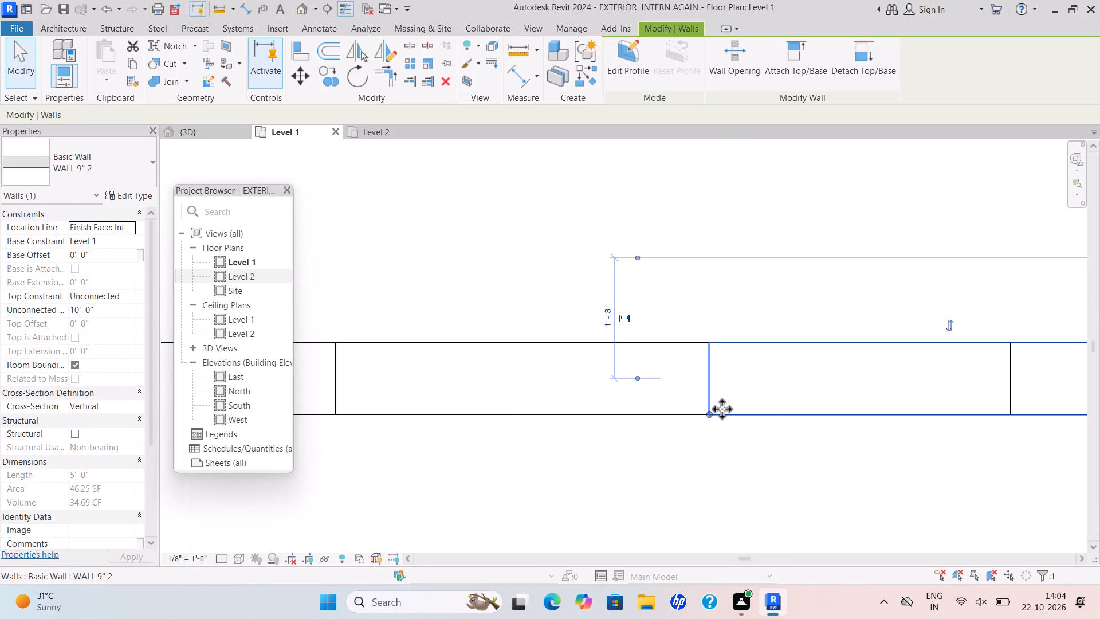
{"action": "left_click_drag", "start_coordinate": [717, 414], "coordinate": [763, 428]}
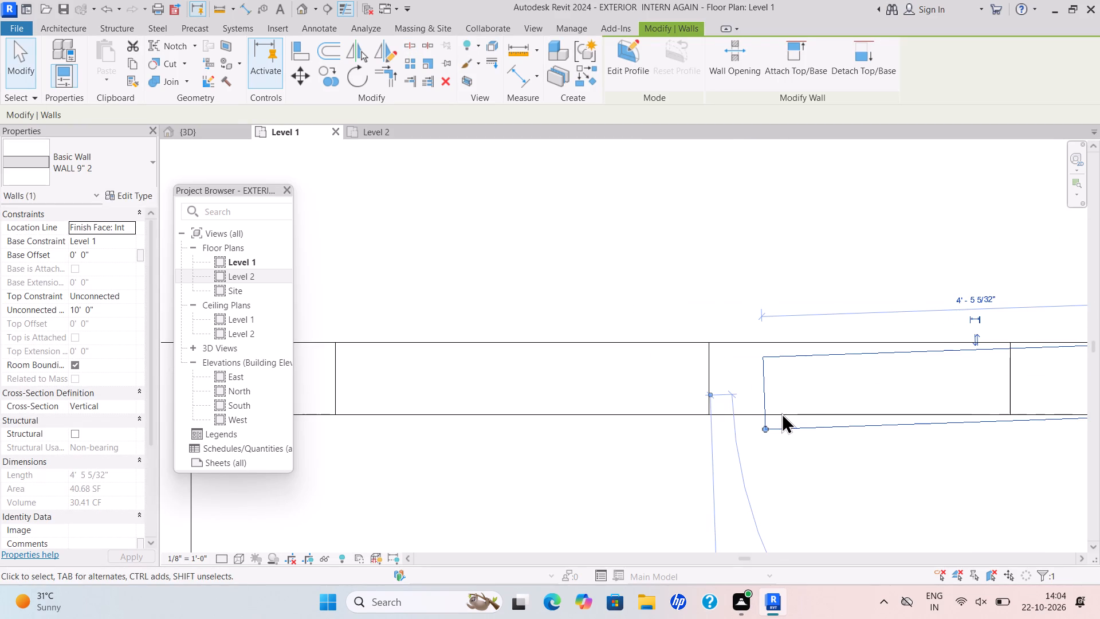
{"action": "key", "text": "ctrl+z"}
{"action": "left_click", "coordinate": [762, 411]}
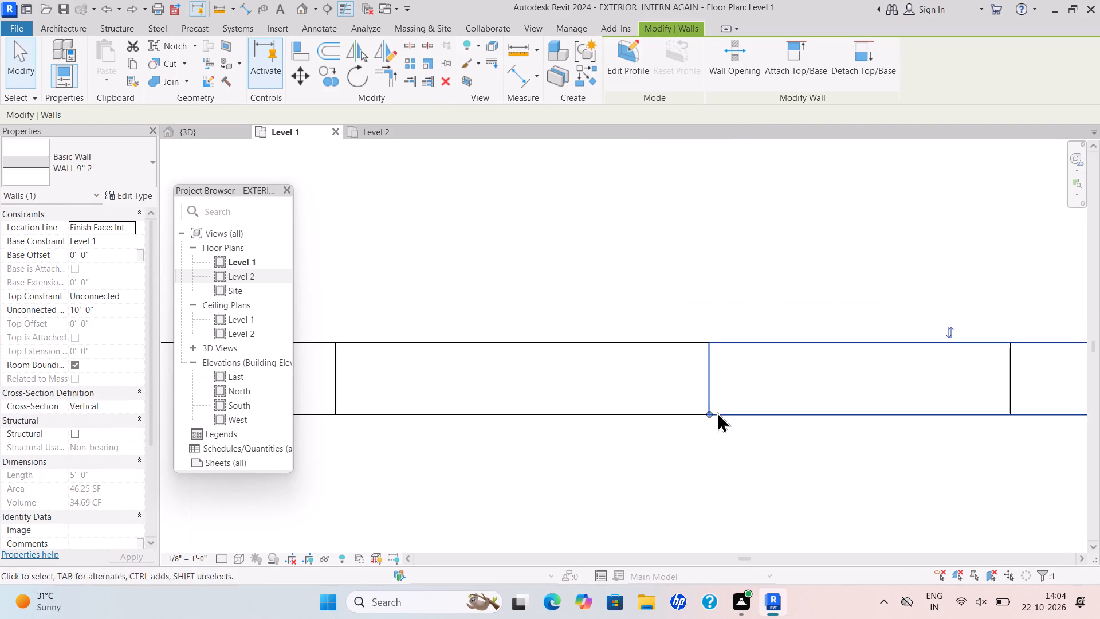
{"action": "left_click_drag", "start_coordinate": [708, 412], "coordinate": [749, 422]}
{"action": "key", "text": "Escape"}
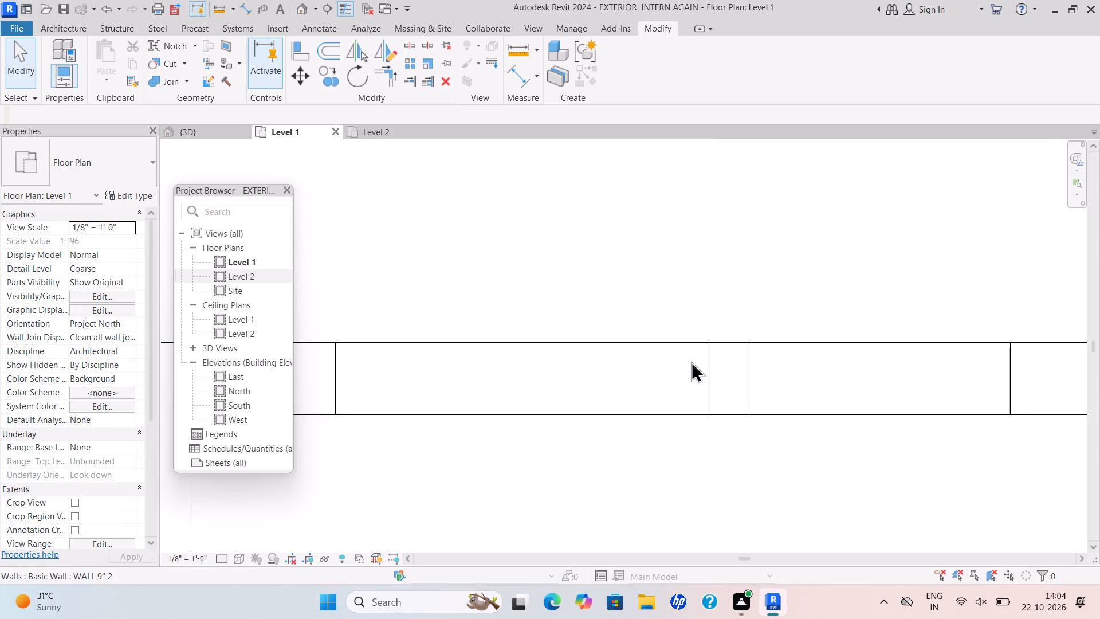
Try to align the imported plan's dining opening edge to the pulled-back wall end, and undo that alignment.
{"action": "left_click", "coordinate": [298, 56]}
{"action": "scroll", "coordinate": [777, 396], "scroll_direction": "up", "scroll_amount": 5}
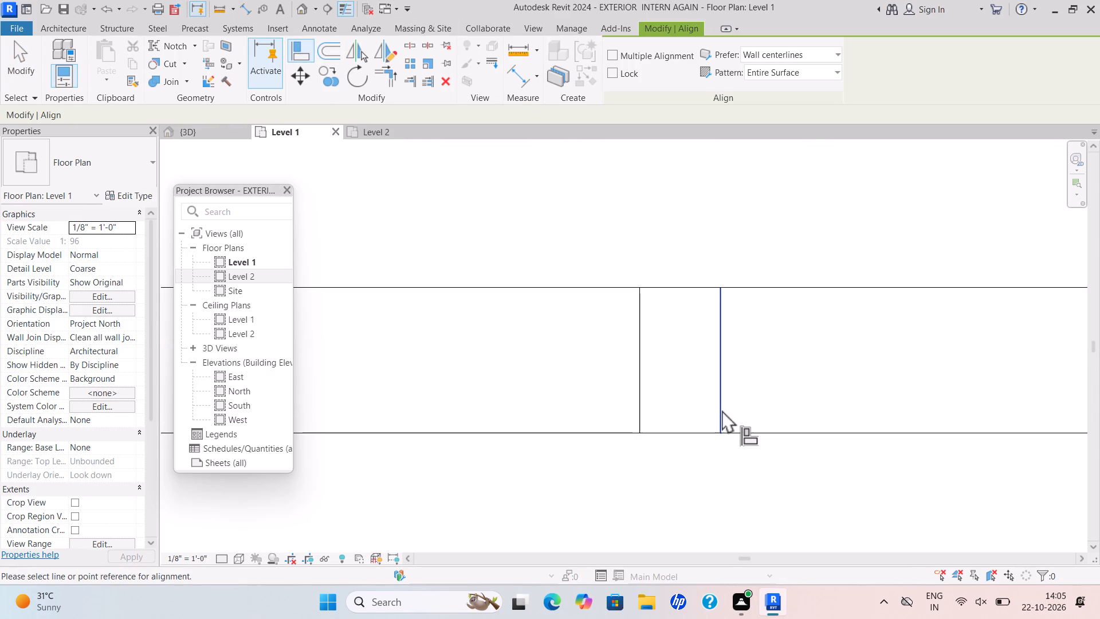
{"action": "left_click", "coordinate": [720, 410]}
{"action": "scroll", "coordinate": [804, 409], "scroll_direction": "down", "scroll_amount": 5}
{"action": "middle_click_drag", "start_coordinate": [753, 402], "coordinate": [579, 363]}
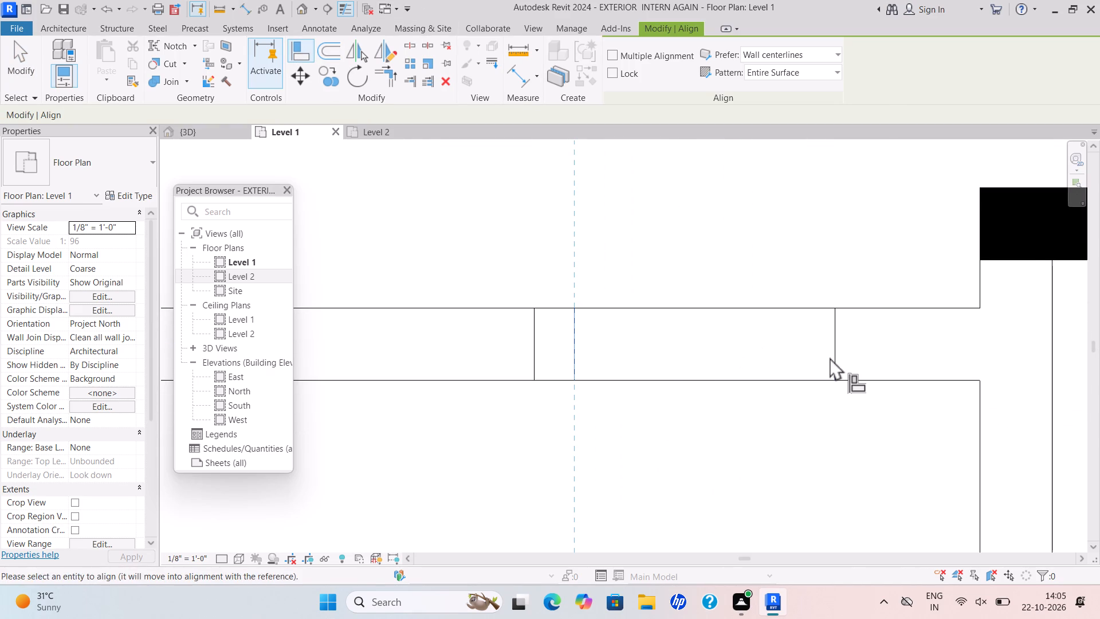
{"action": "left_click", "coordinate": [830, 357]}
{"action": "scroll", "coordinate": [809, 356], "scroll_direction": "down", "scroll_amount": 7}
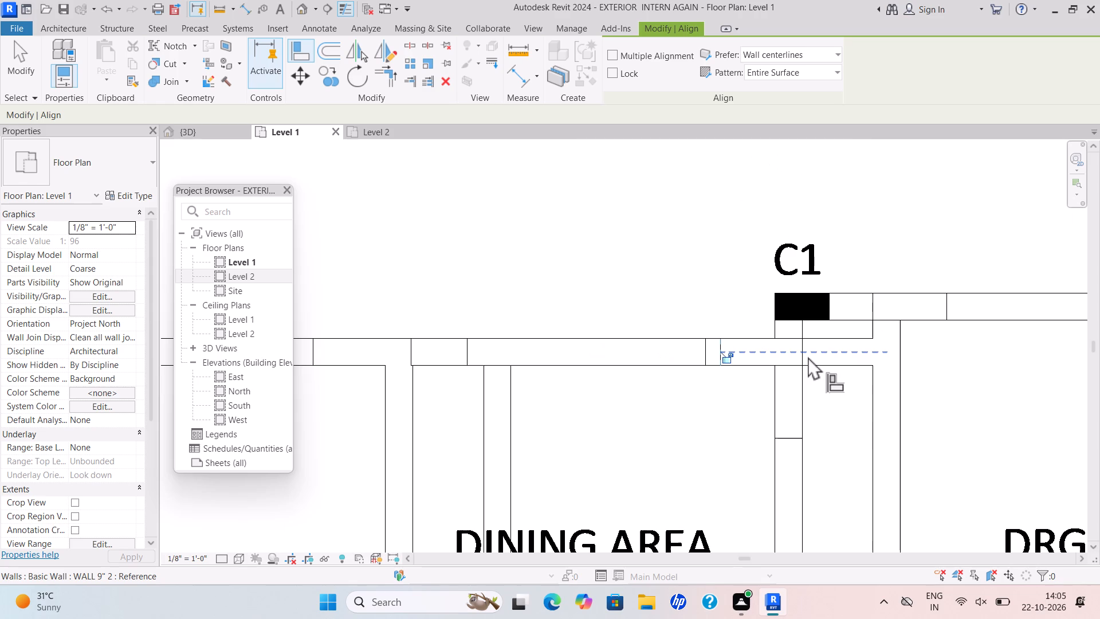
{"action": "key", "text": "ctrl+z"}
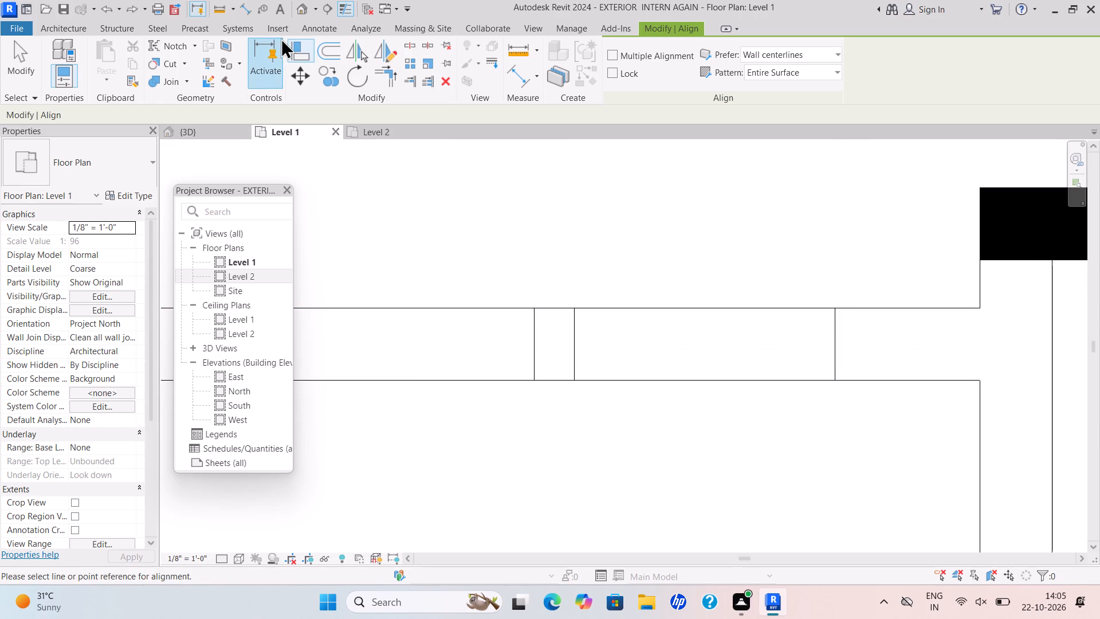
Align the drawing-room-side wall piece's end with the dining opening's edge nearest the drawing room.
{"action": "left_click", "coordinate": [305, 54]}
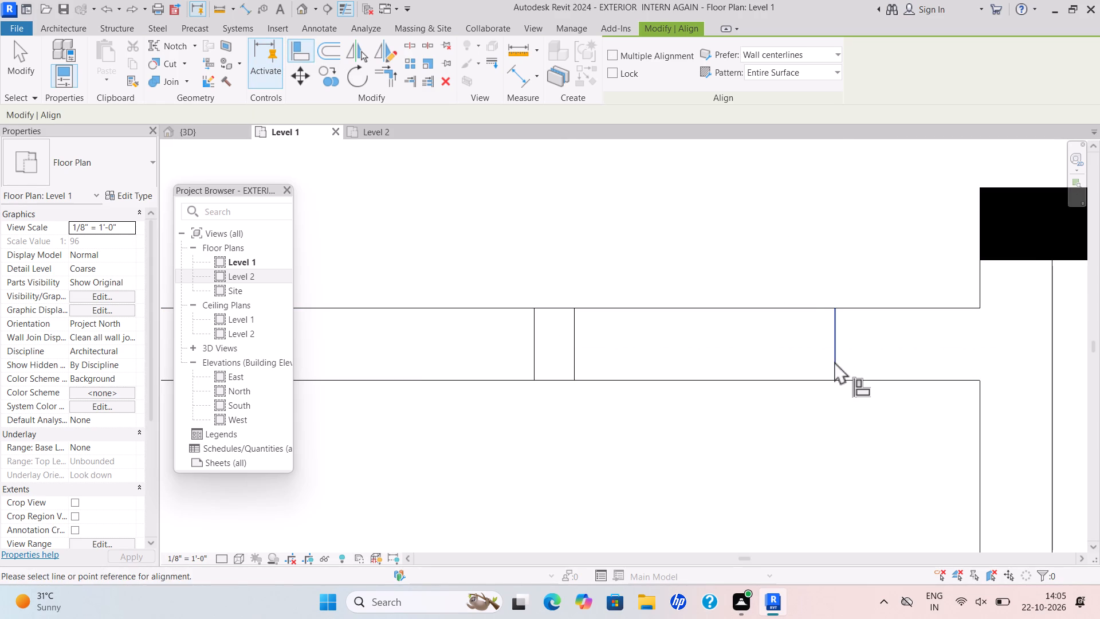
{"action": "left_click", "coordinate": [834, 361]}
{"action": "left_click", "coordinate": [576, 334]}
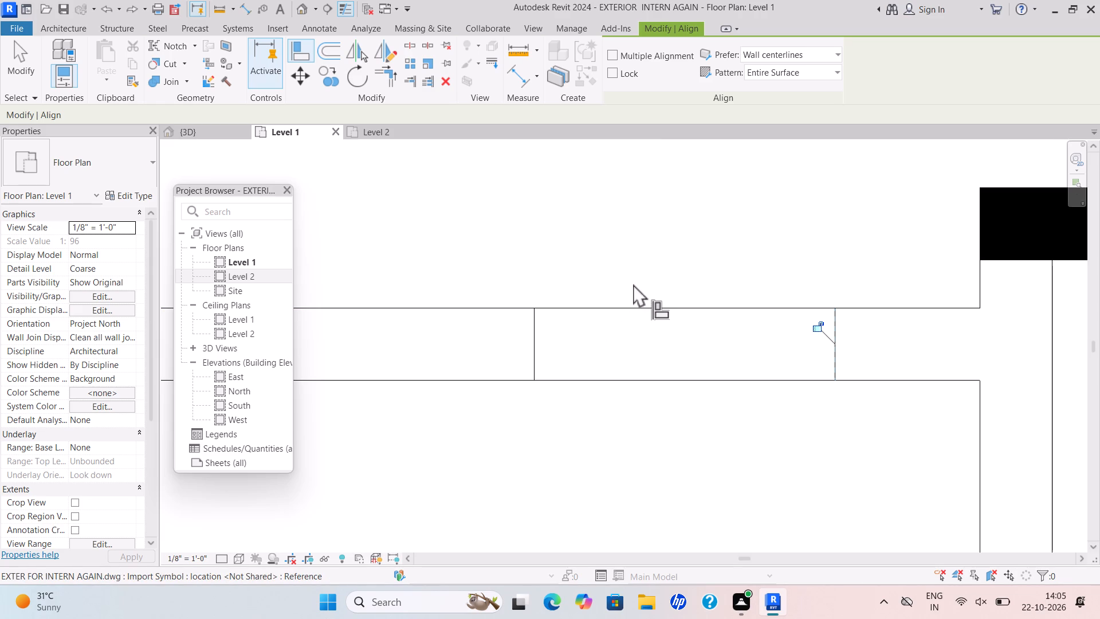
Align the kitchen-side wall piece's end with the dining opening's edge nearest the kitchen in the family lounge wall.
{"action": "left_click", "coordinate": [296, 55]}
{"action": "scroll", "coordinate": [554, 324], "scroll_direction": "down", "scroll_amount": 8}
{"action": "scroll", "coordinate": [427, 344], "scroll_direction": "up", "scroll_amount": 3}
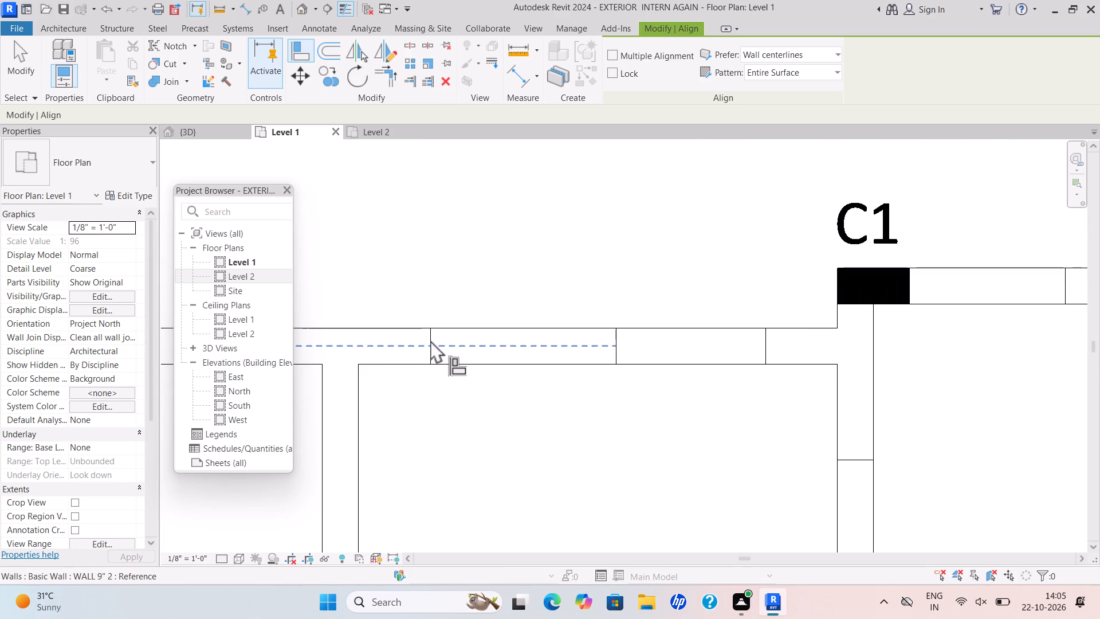
{"action": "scroll", "coordinate": [430, 335], "scroll_direction": "up", "scroll_amount": 5}
{"action": "left_click", "coordinate": [430, 346]}
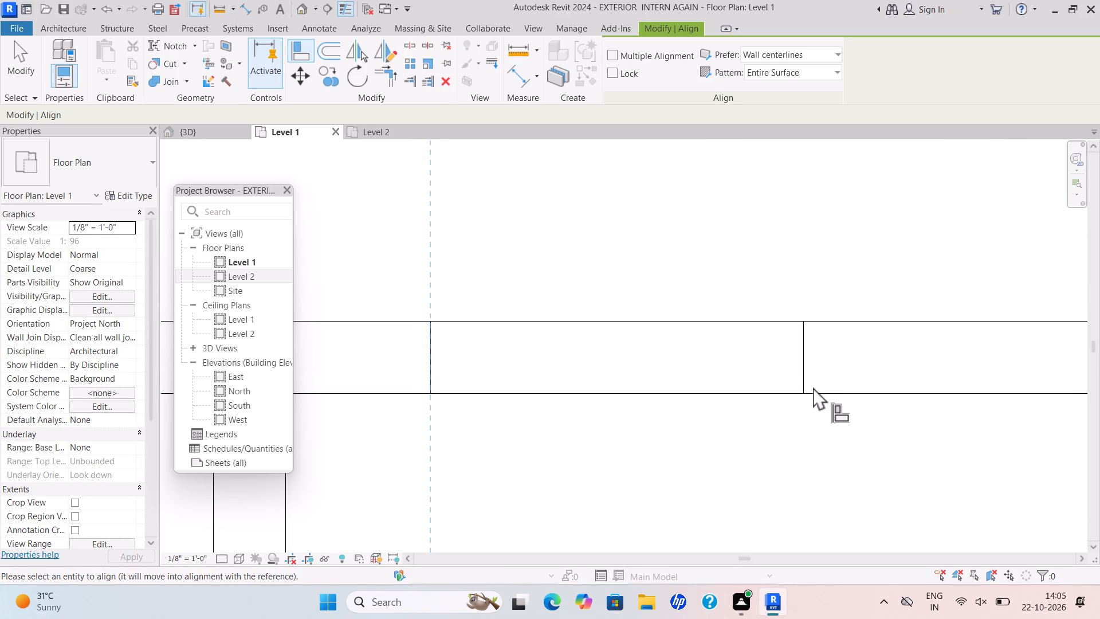
{"action": "left_click", "coordinate": [804, 383]}
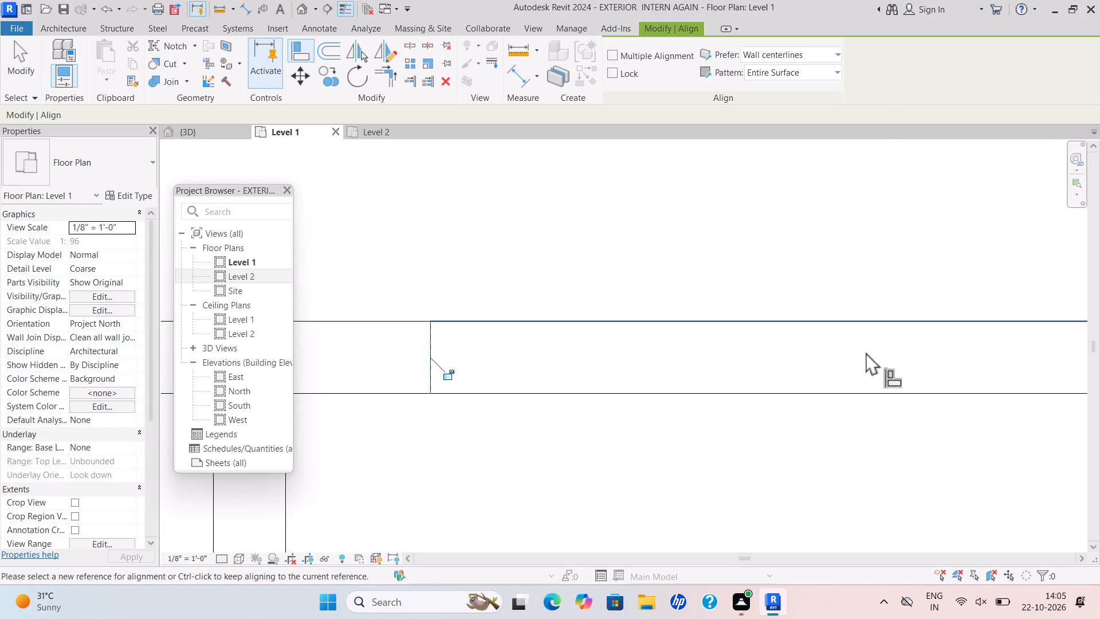
{"action": "scroll", "coordinate": [573, 553], "scroll_direction": "down", "scroll_amount": 12}
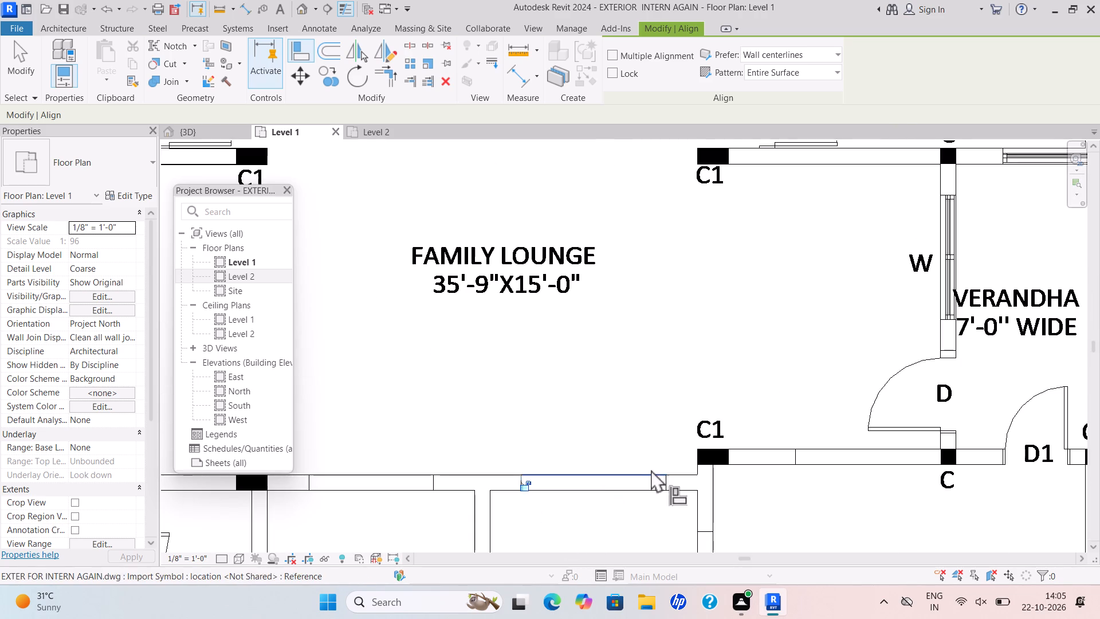
{"action": "key", "text": "Escape"}
{"action": "key", "text": "Escape"}
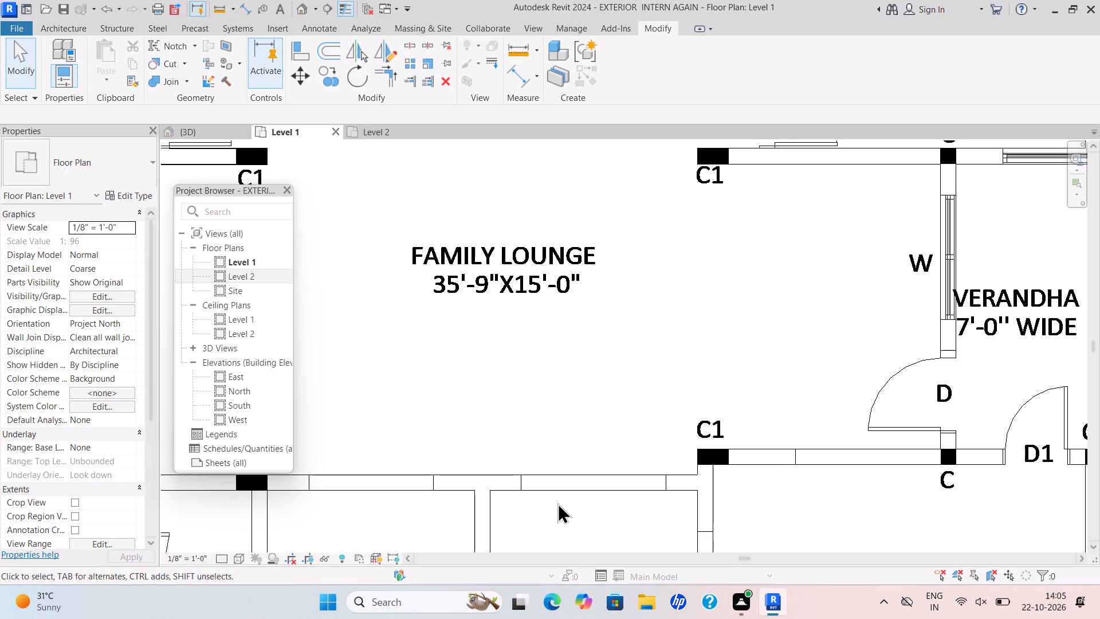
Inspect the cleared kitchen and dining wall openings and the rest of the model in 3D, and return to Level 1.
{"action": "left_click", "coordinate": [204, 130]}
{"action": "scroll", "coordinate": [362, 415], "scroll_direction": "down", "scroll_amount": 11}
{"action": "scroll", "coordinate": [563, 450], "scroll_direction": "up", "scroll_amount": 5}
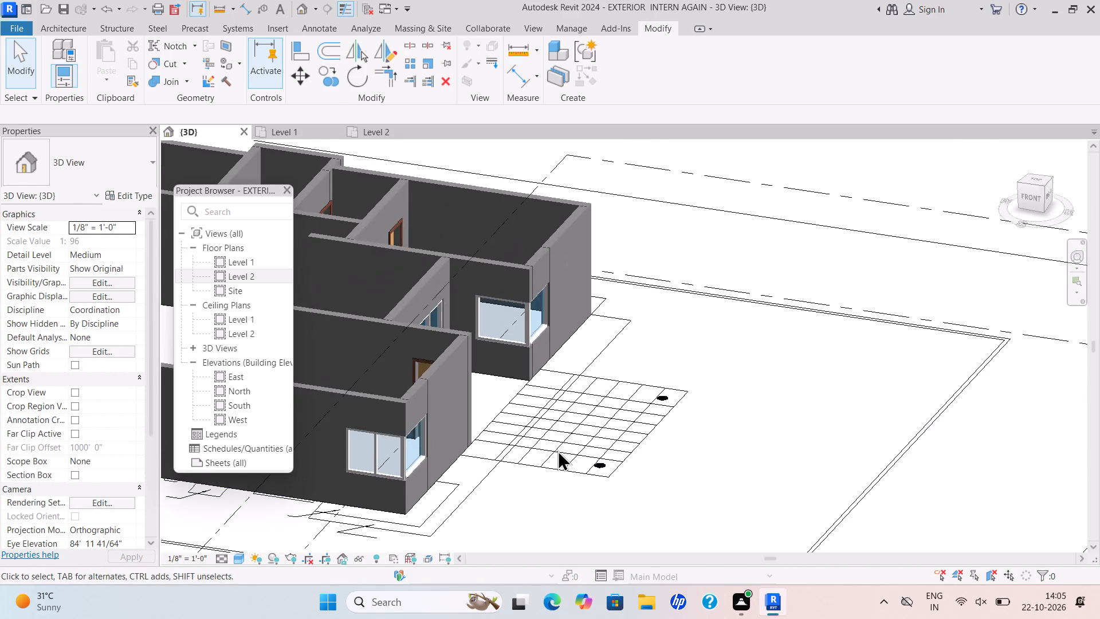
{"action": "scroll", "coordinate": [486, 445], "scroll_direction": "down", "scroll_amount": 3}
{"action": "scroll", "coordinate": [383, 332], "scroll_direction": "down", "scroll_amount": 1}
{"action": "middle_click_drag", "start_coordinate": [403, 371], "coordinate": [577, 453]}
{"action": "scroll", "coordinate": [495, 431], "scroll_direction": "down", "scroll_amount": 1}
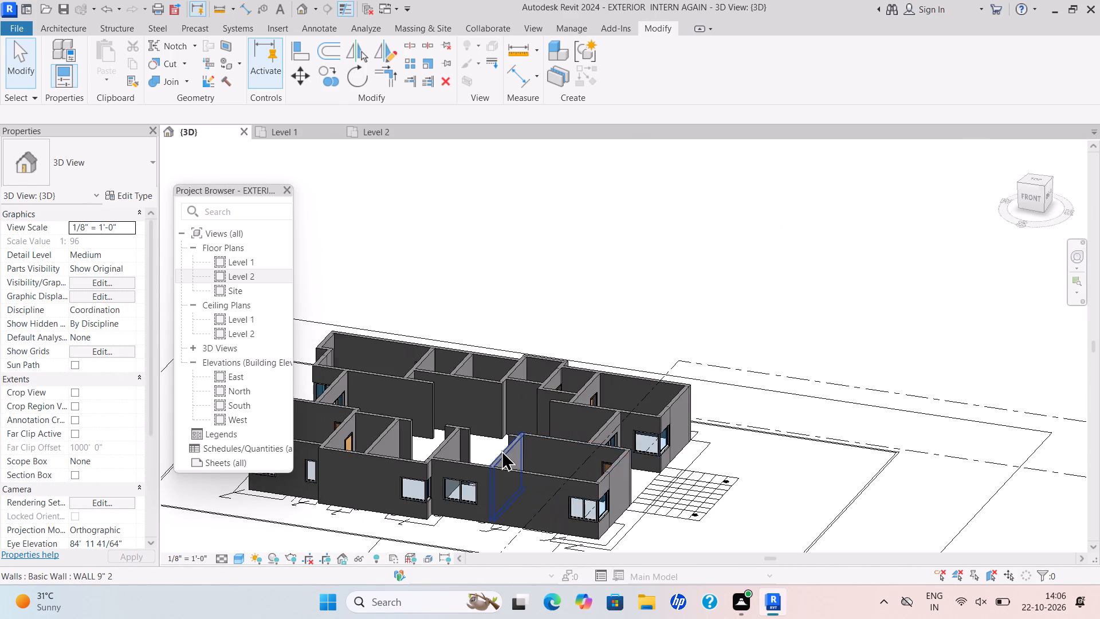
{"action": "scroll", "coordinate": [501, 450], "scroll_direction": "up", "scroll_amount": 4}
{"action": "scroll", "coordinate": [455, 443], "scroll_direction": "up", "scroll_amount": 3}
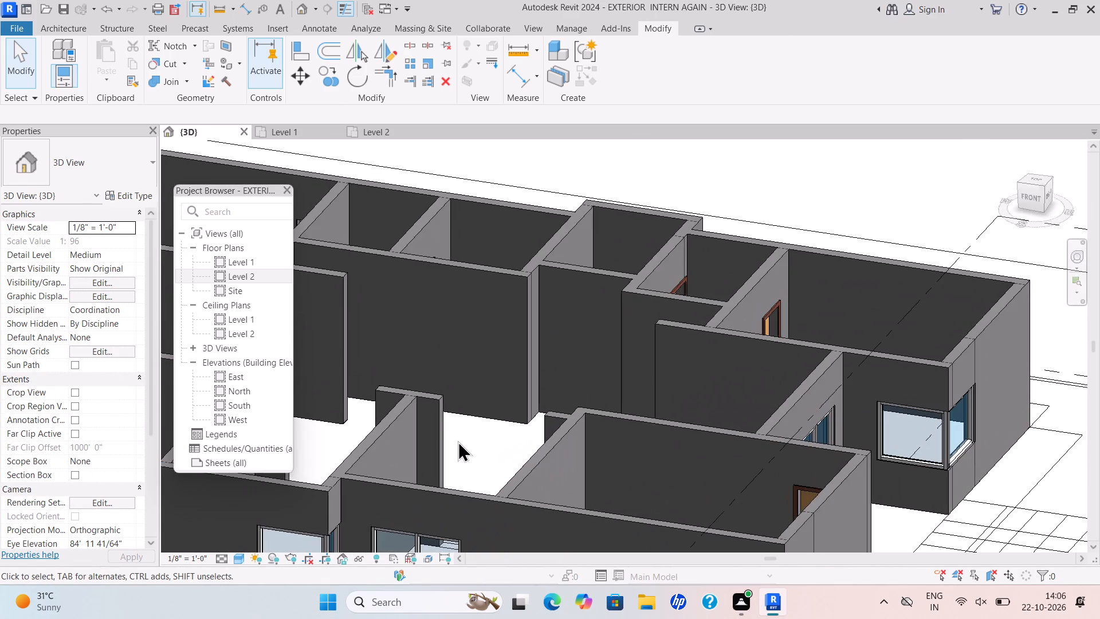
{"action": "scroll", "coordinate": [458, 438], "scroll_direction": "down", "scroll_amount": 11}
{"action": "middle_click_drag", "start_coordinate": [568, 430], "coordinate": [787, 487]}
{"action": "scroll", "coordinate": [775, 492], "scroll_direction": "down", "scroll_amount": 1}
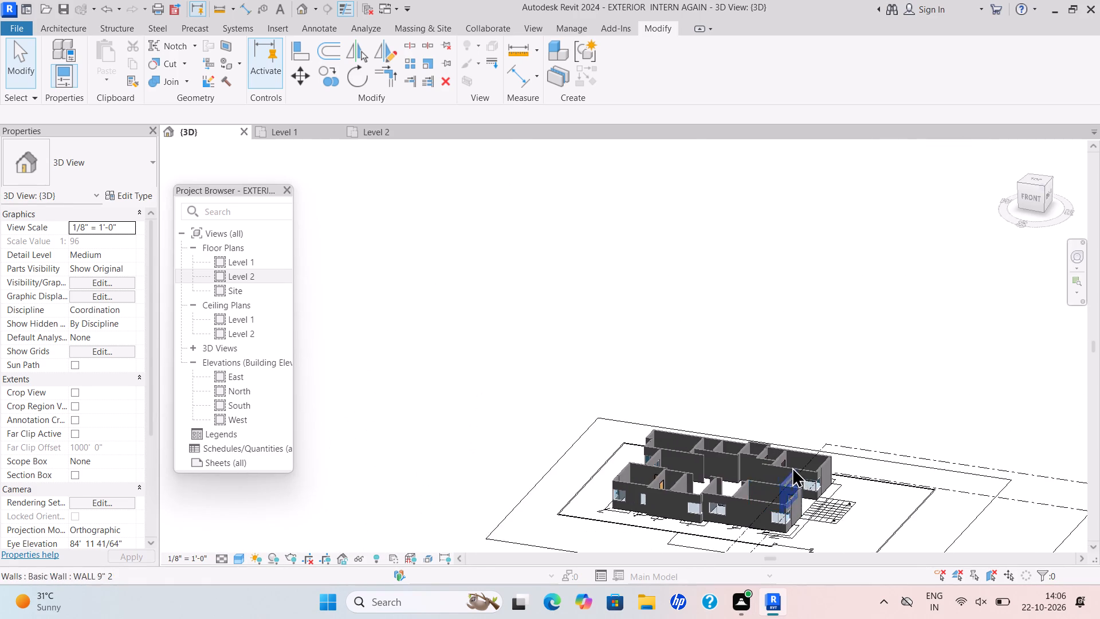
{"action": "scroll", "coordinate": [693, 492], "scroll_direction": "up", "scroll_amount": 9}
{"action": "scroll", "coordinate": [688, 438], "scroll_direction": "down", "scroll_amount": 5}
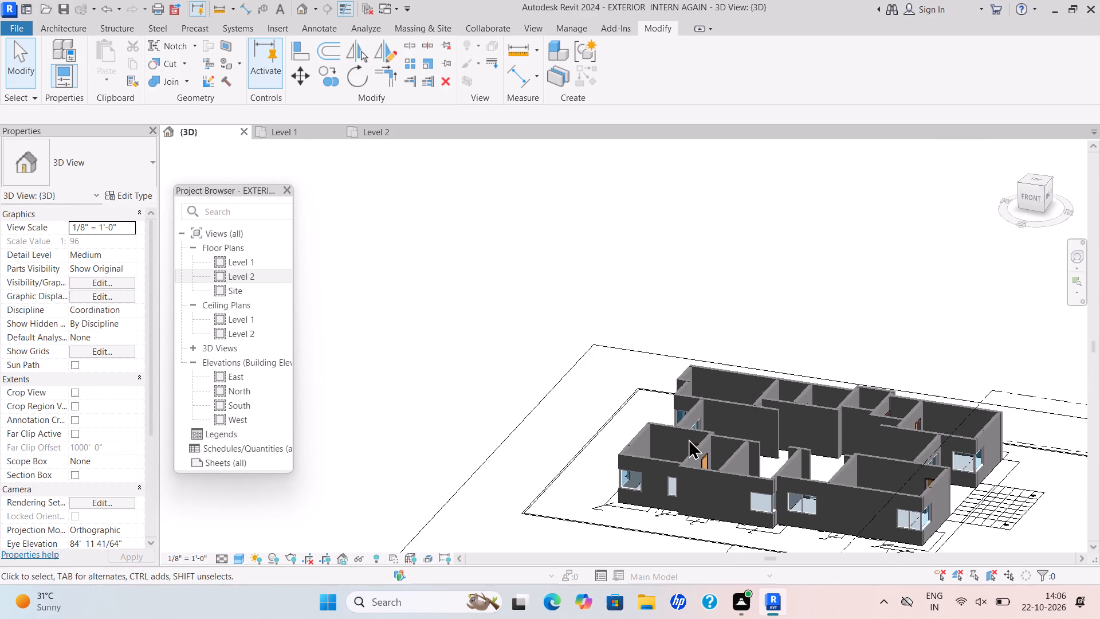
{"action": "scroll", "coordinate": [696, 441], "scroll_direction": "down", "scroll_amount": 9}
{"action": "scroll", "coordinate": [697, 554], "scroll_direction": "up", "scroll_amount": 7}
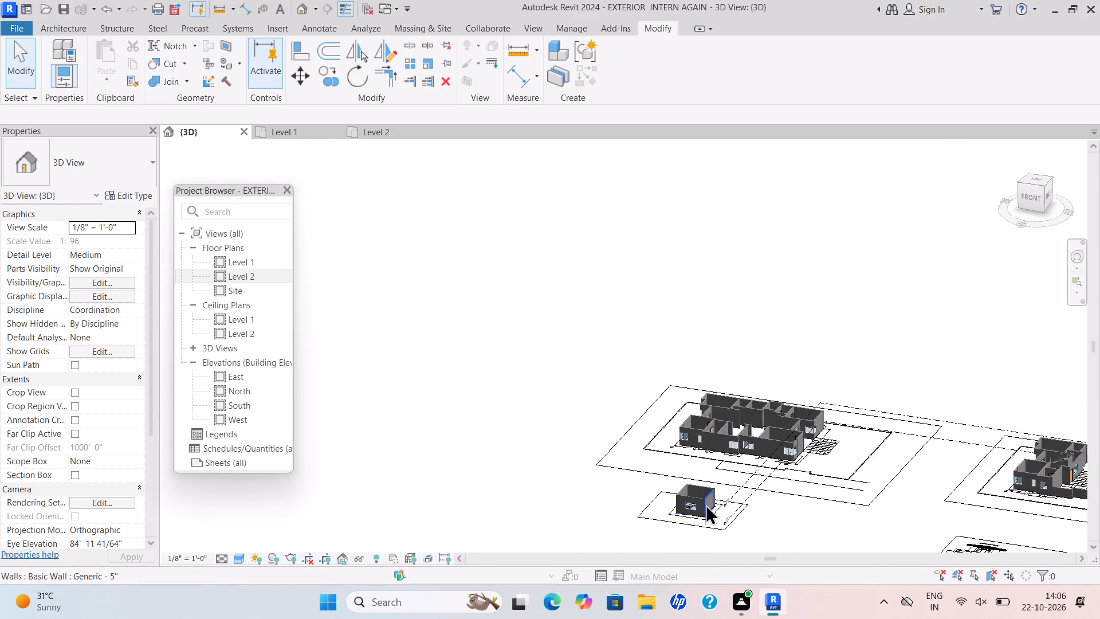
{"action": "scroll", "coordinate": [705, 504], "scroll_direction": "up", "scroll_amount": 7}
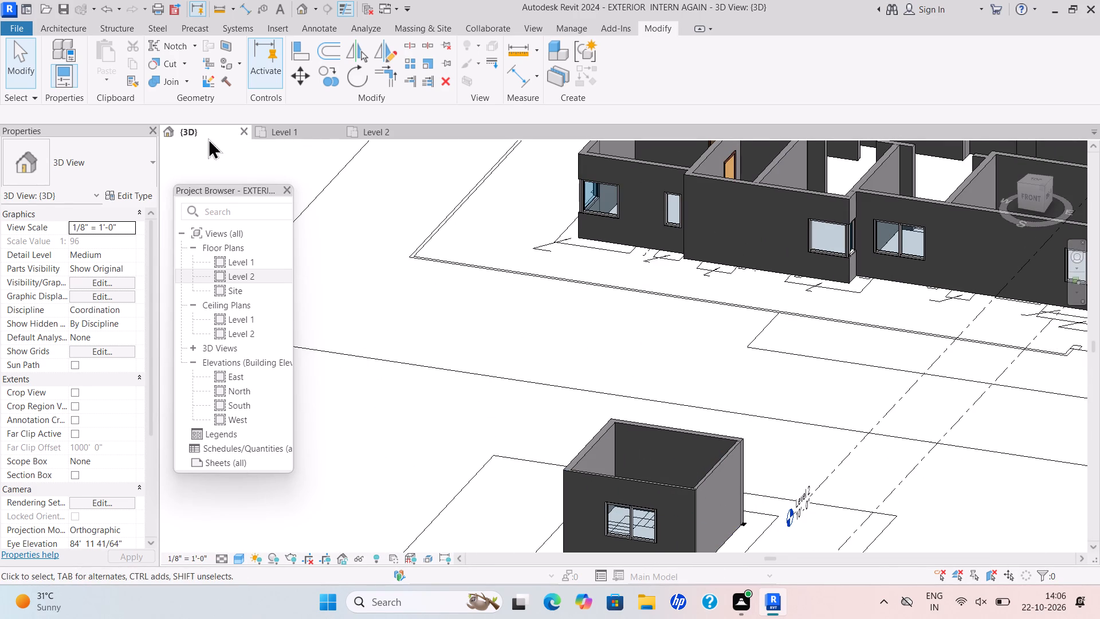
{"action": "left_click", "coordinate": [300, 126]}
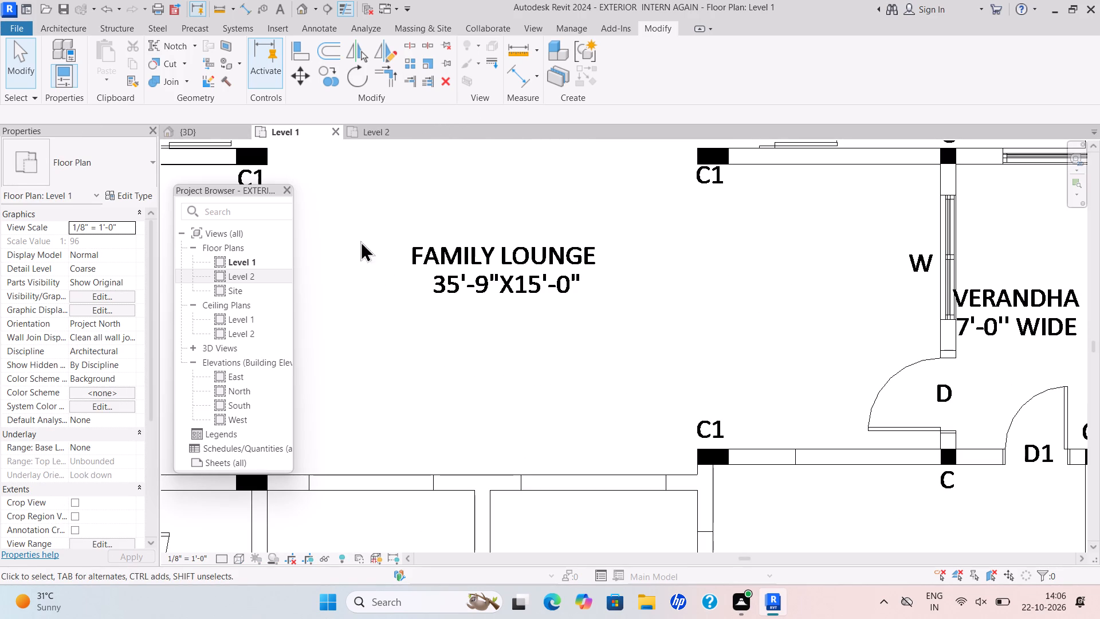
Examine the ground floor plan around the store, kitchen, dining area and drawing room for missing doors and openings.
{"action": "left_click", "coordinate": [78, 27]}
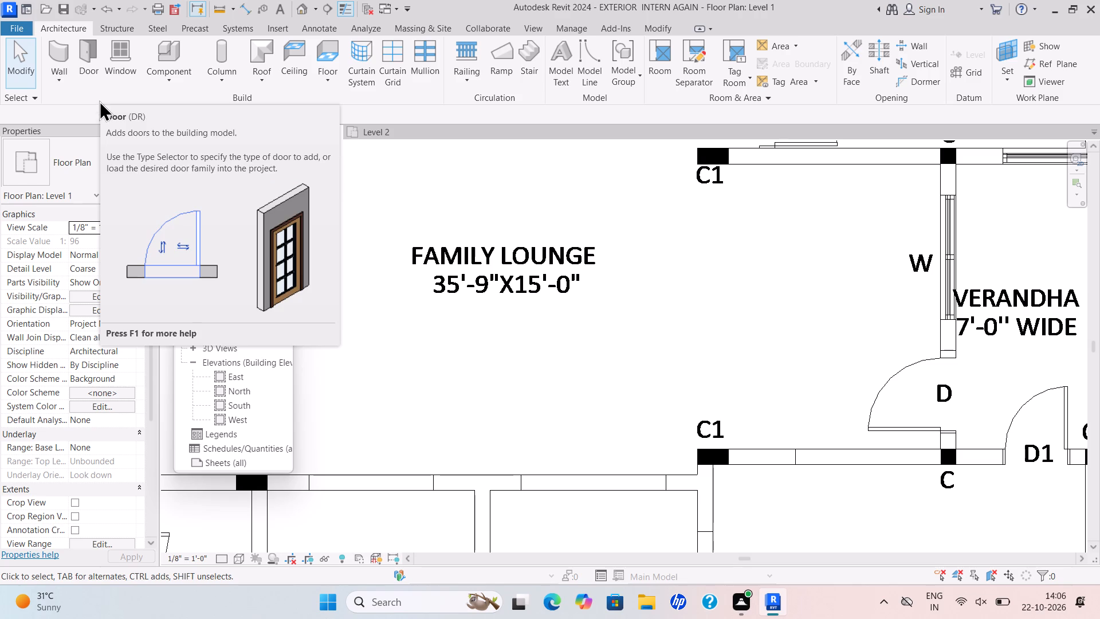
{"action": "scroll", "coordinate": [328, 203], "scroll_direction": "down", "scroll_amount": 12}
{"action": "scroll", "coordinate": [345, 289], "scroll_direction": "down", "scroll_amount": 2}
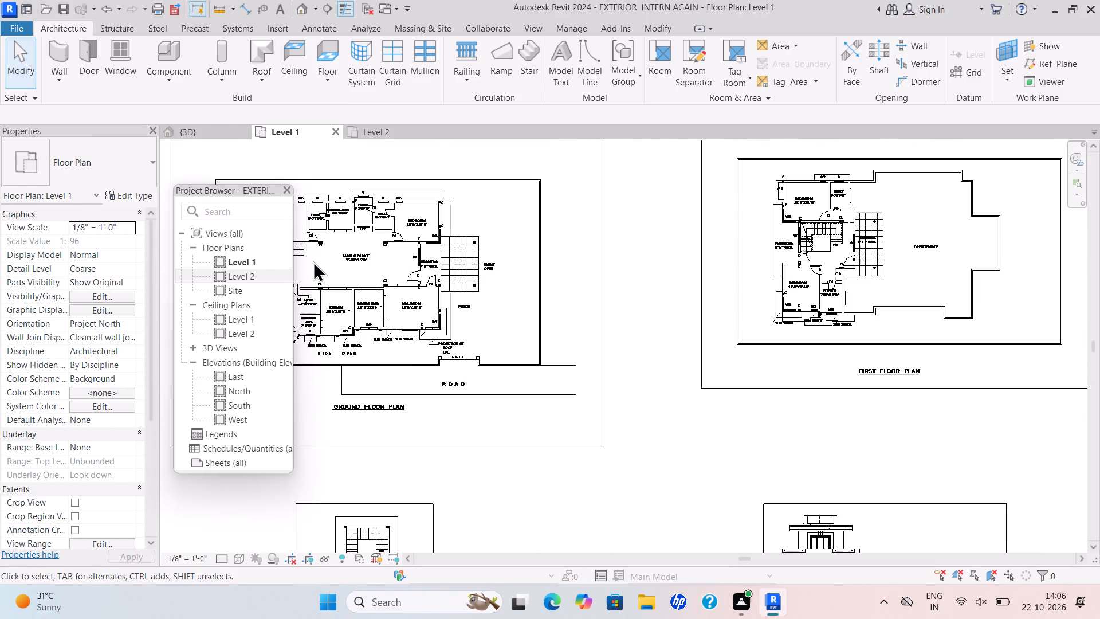
{"action": "scroll", "coordinate": [321, 314], "scroll_direction": "down", "scroll_amount": 1}
{"action": "scroll", "coordinate": [327, 386], "scroll_direction": "down", "scroll_amount": 4}
{"action": "middle_click_drag", "start_coordinate": [328, 369], "coordinate": [377, 409]}
{"action": "scroll", "coordinate": [309, 378], "scroll_direction": "up", "scroll_amount": 3}
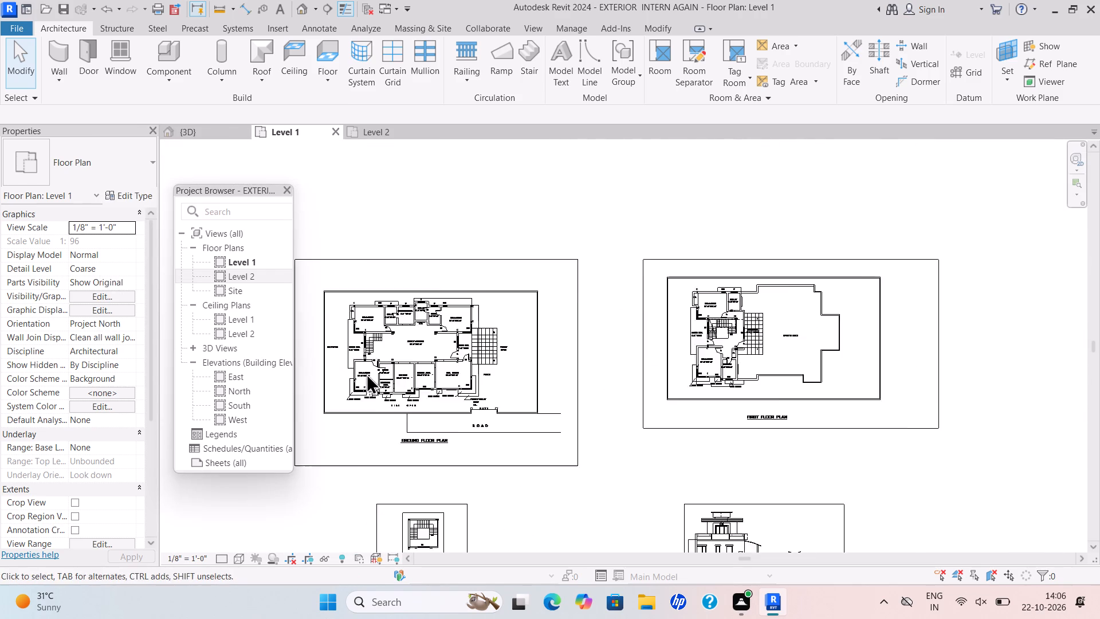
{"action": "scroll", "coordinate": [366, 373], "scroll_direction": "up", "scroll_amount": 9}
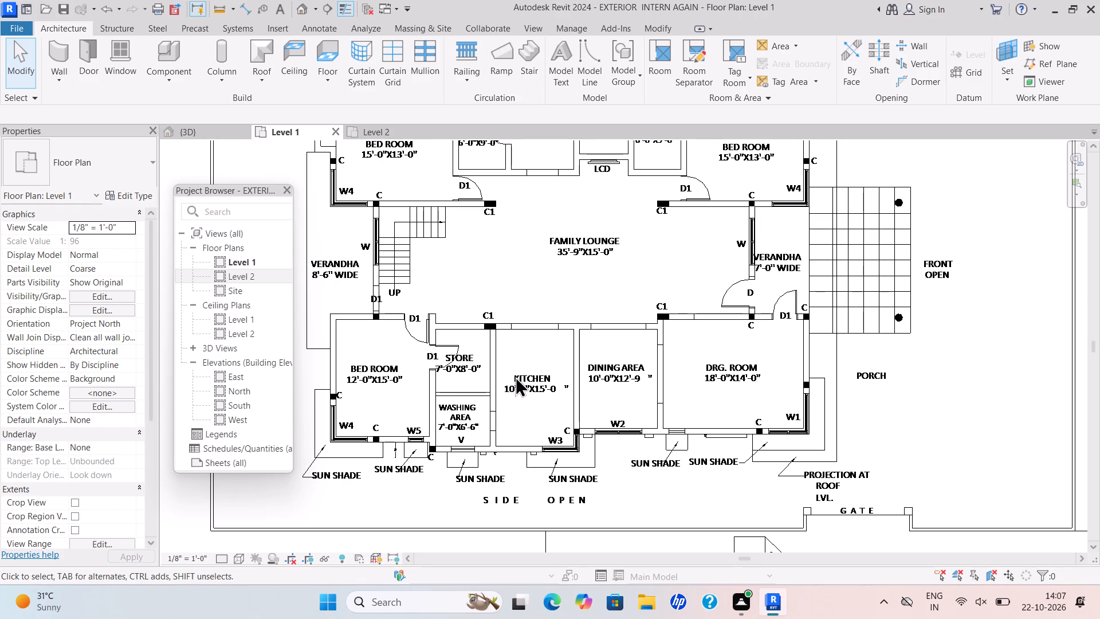
{"action": "scroll", "coordinate": [437, 464], "scroll_direction": "up", "scroll_amount": 4}
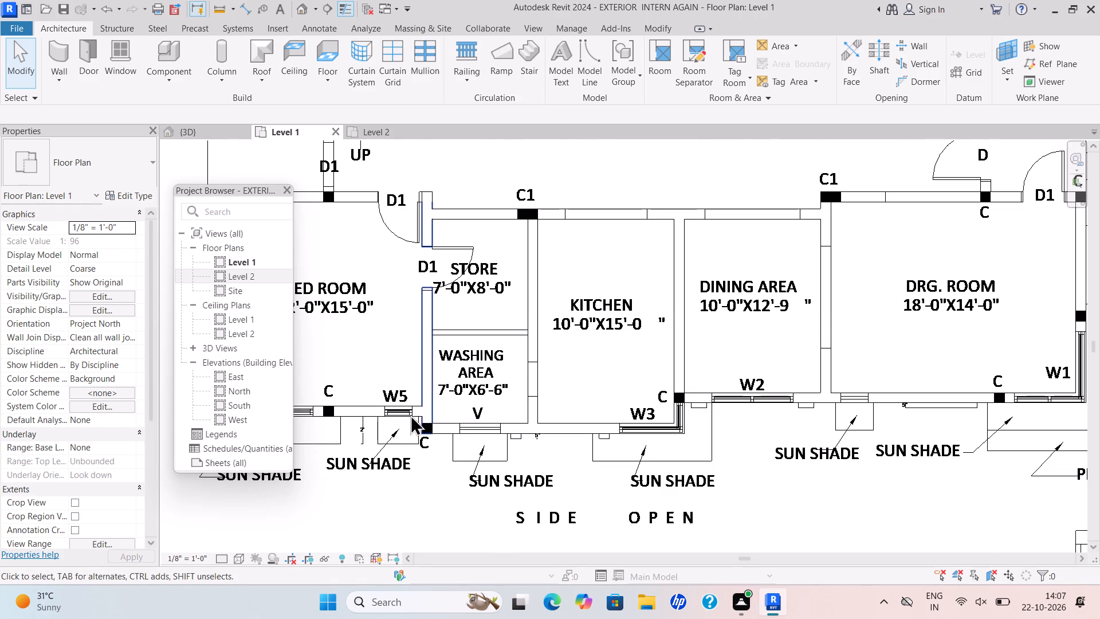
{"action": "scroll", "coordinate": [374, 344], "scroll_direction": "up", "scroll_amount": 2}
{"action": "scroll", "coordinate": [417, 330], "scroll_direction": "down", "scroll_amount": 4}
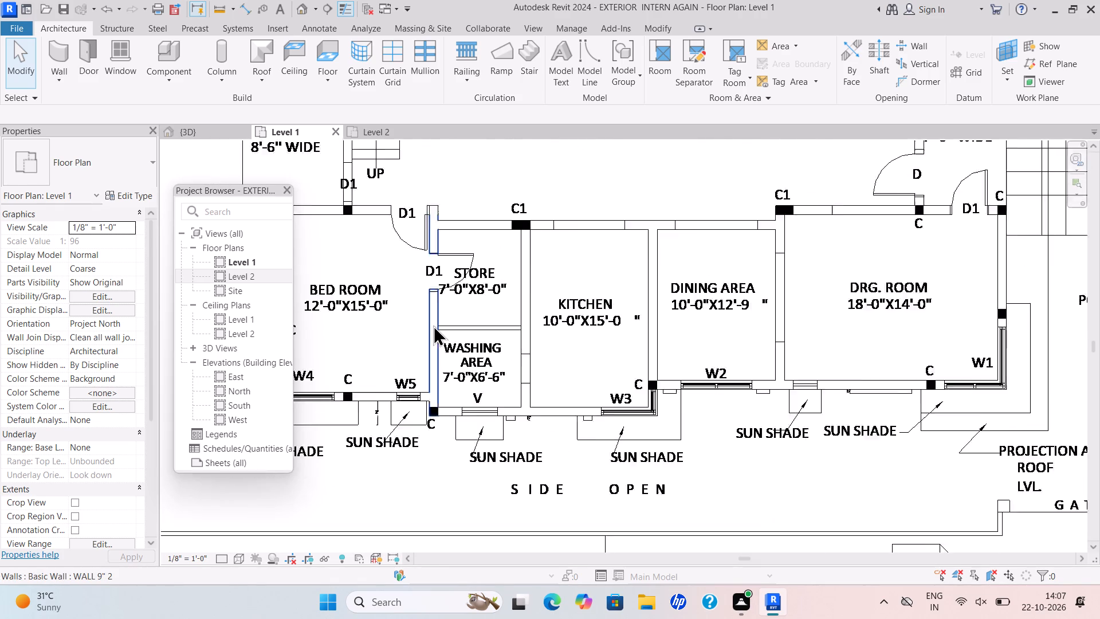
{"action": "scroll", "coordinate": [433, 325], "scroll_direction": "down", "scroll_amount": 9}
{"action": "scroll", "coordinate": [524, 314], "scroll_direction": "up", "scroll_amount": 5}
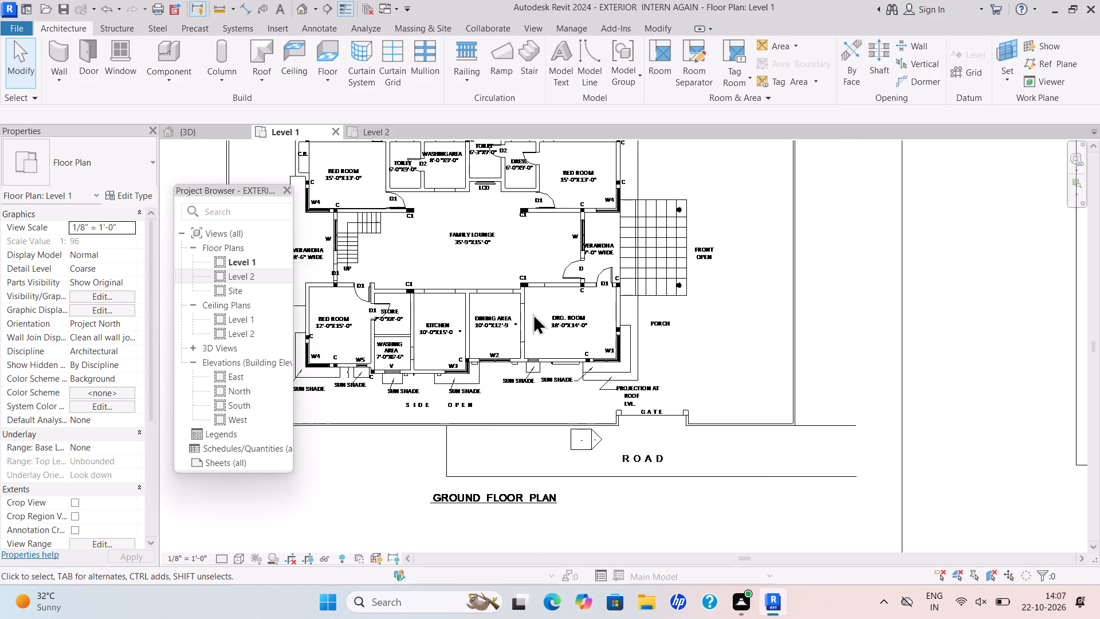
{"action": "scroll", "coordinate": [533, 314], "scroll_direction": "up", "scroll_amount": 4}
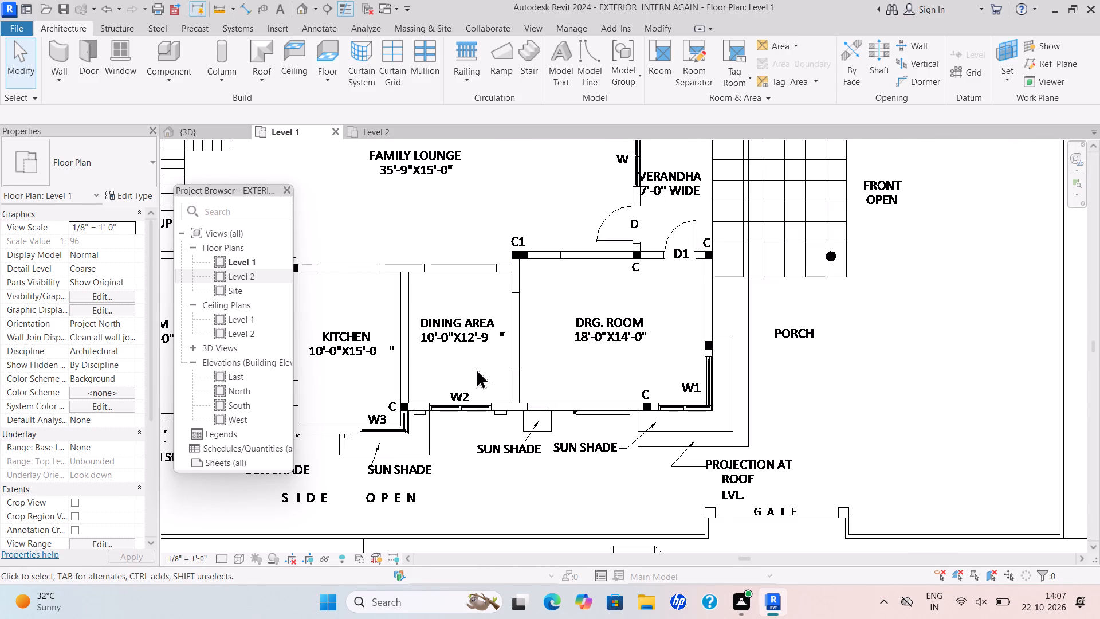
{"action": "scroll", "coordinate": [476, 368], "scroll_direction": "down", "scroll_amount": 7}
{"action": "middle_click_drag", "start_coordinate": [509, 371], "coordinate": [515, 371]}
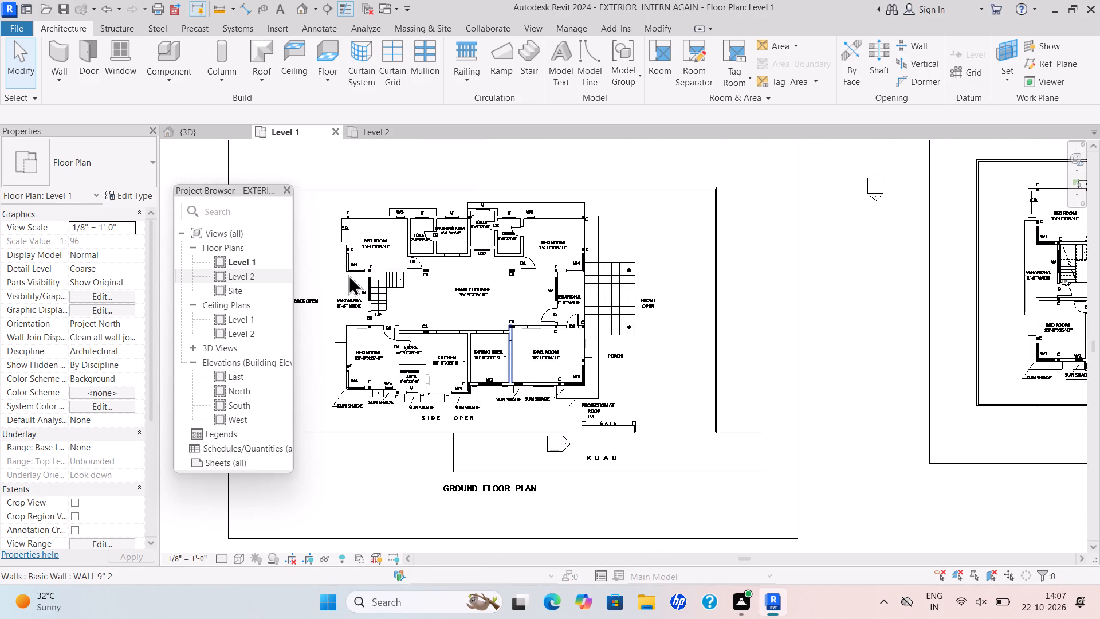
{"action": "scroll", "coordinate": [349, 275], "scroll_direction": "up", "scroll_amount": 2}
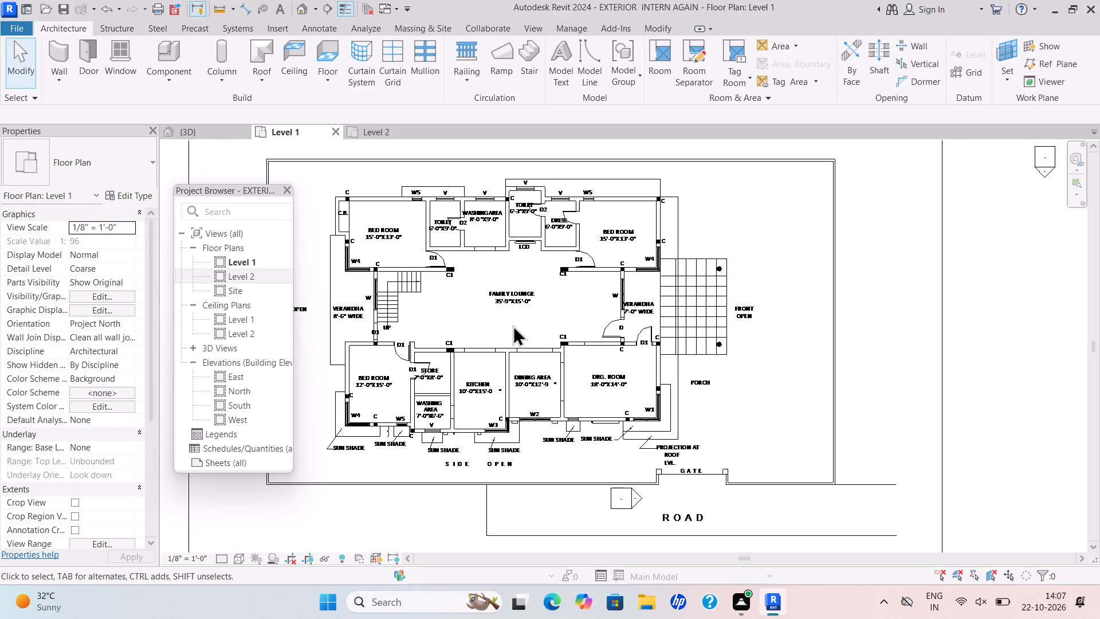
{"action": "scroll", "coordinate": [586, 308], "scroll_direction": "down", "scroll_amount": 3}
{"action": "scroll", "coordinate": [626, 362], "scroll_direction": "up", "scroll_amount": 3}
{"action": "scroll", "coordinate": [583, 383], "scroll_direction": "up", "scroll_amount": 5}
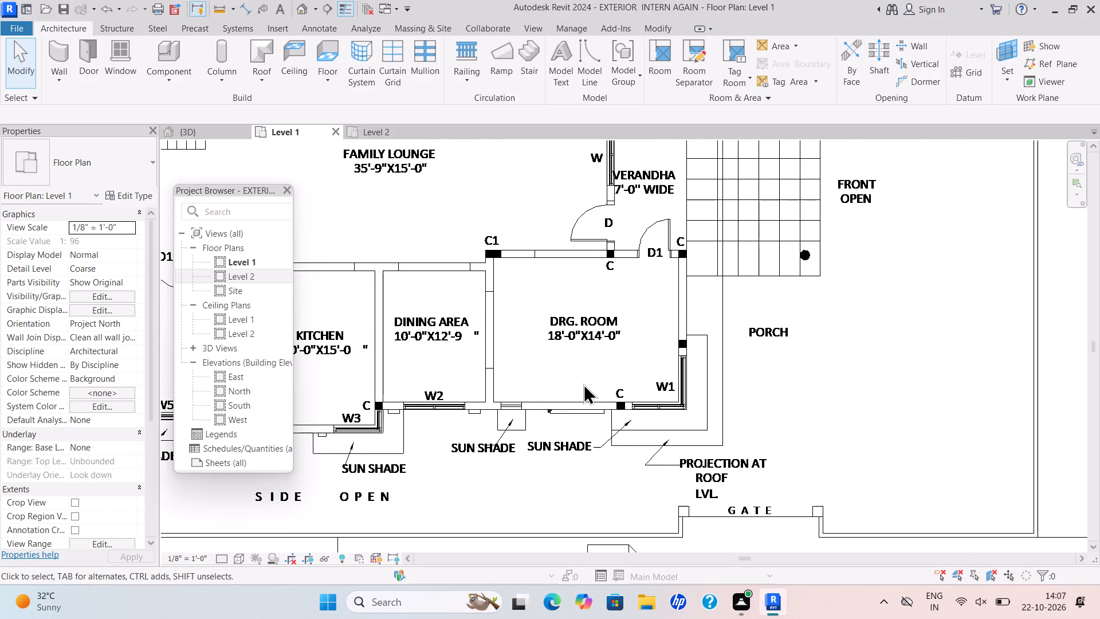
{"action": "scroll", "coordinate": [583, 383], "scroll_direction": "down", "scroll_amount": 2}
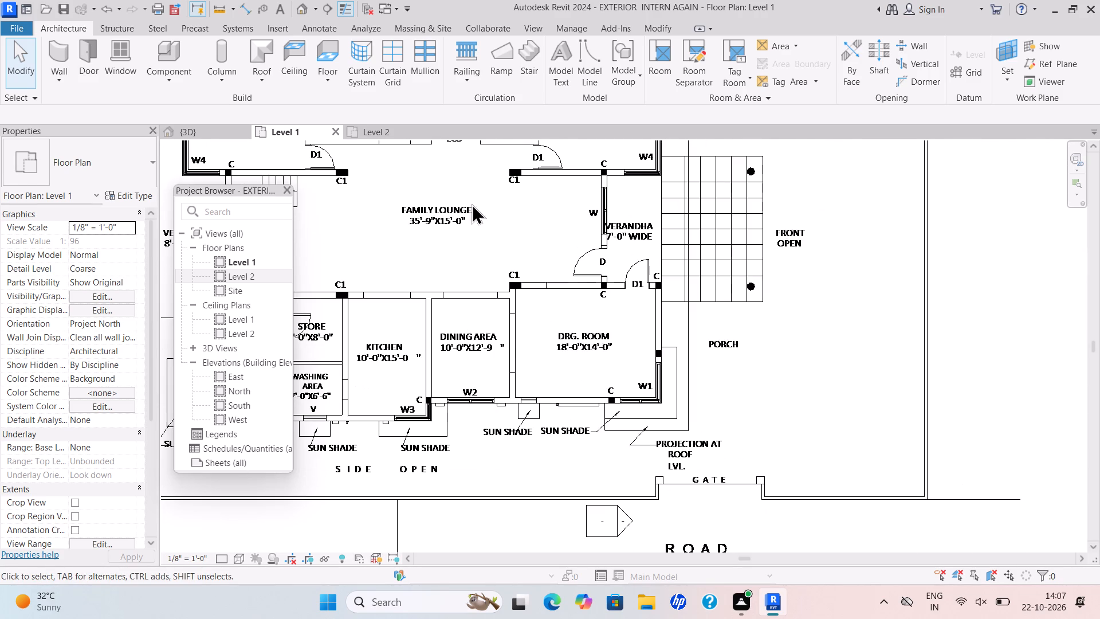
{"action": "scroll", "coordinate": [528, 308], "scroll_direction": "down", "scroll_amount": 5}
{"action": "middle_click_drag", "start_coordinate": [533, 326], "coordinate": [557, 361]}
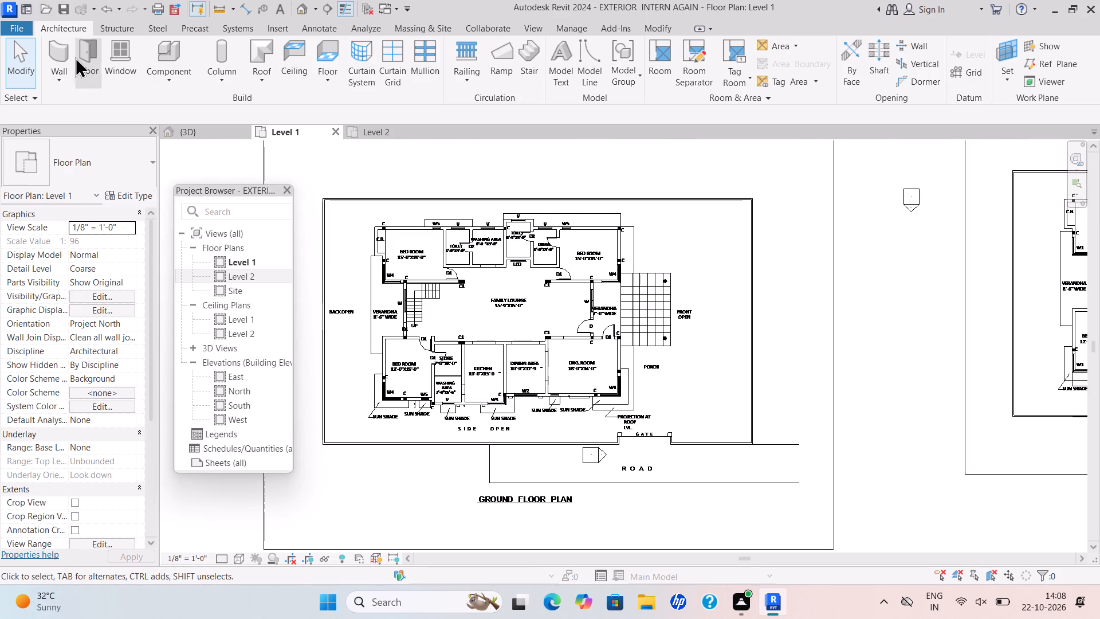
Place a Single-Flush door 3' in the small stair room's east wall, about 2'-4" from the south wall, with its swing flipped.
{"action": "left_click", "coordinate": [81, 69]}
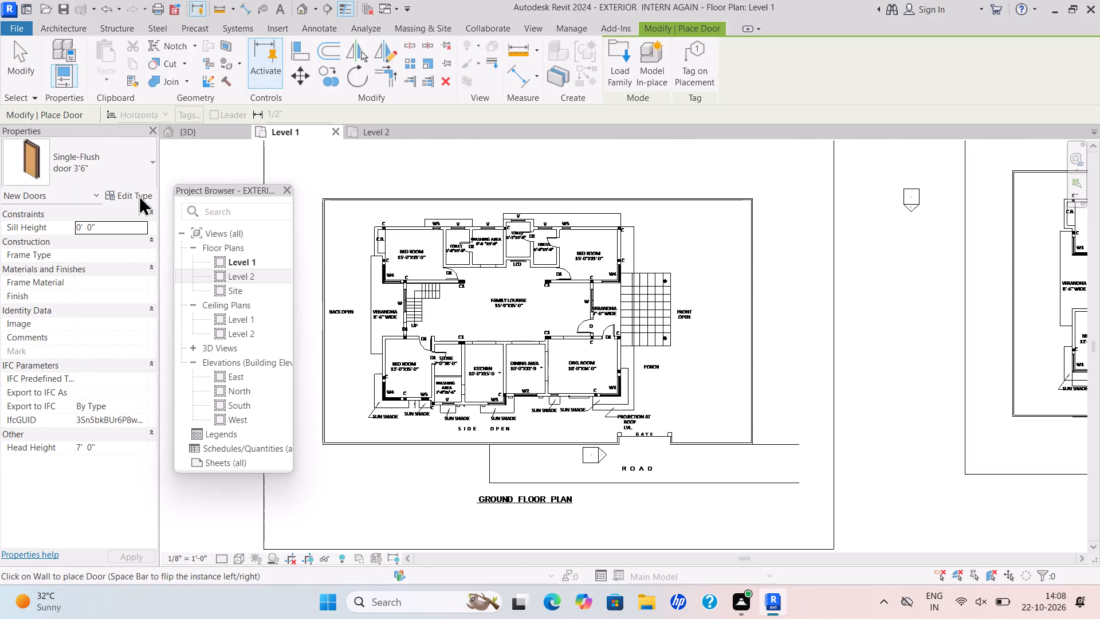
{"action": "left_click", "coordinate": [148, 162]}
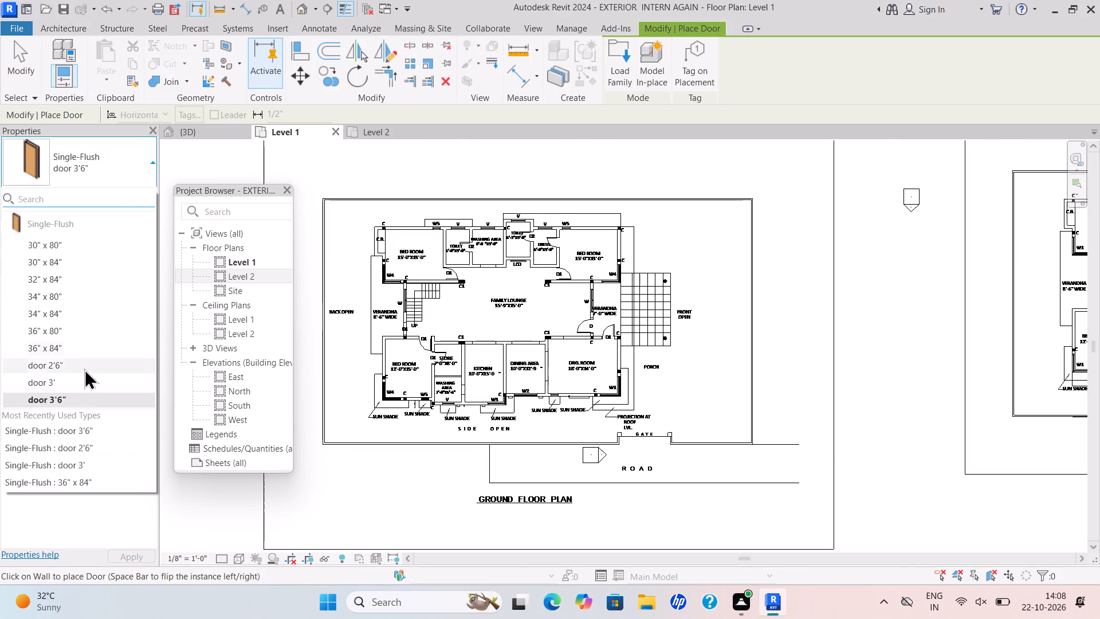
{"action": "left_click", "coordinate": [72, 381]}
{"action": "scroll", "coordinate": [316, 461], "scroll_direction": "down", "scroll_amount": 2}
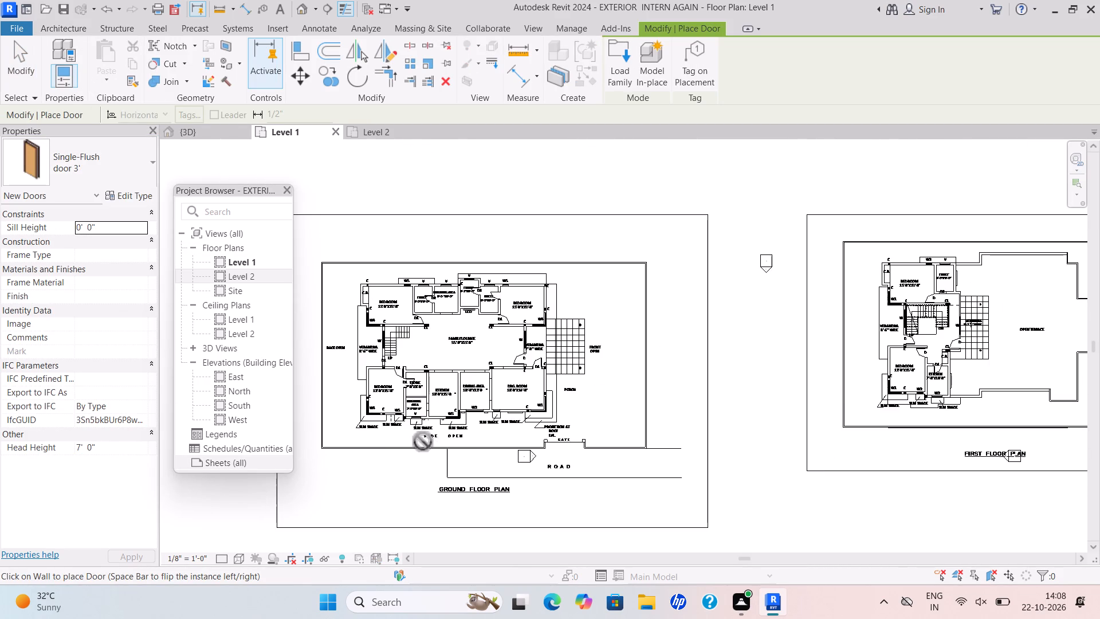
{"action": "scroll", "coordinate": [475, 433], "scroll_direction": "down", "scroll_amount": 3}
{"action": "middle_click_drag", "start_coordinate": [472, 428], "coordinate": [376, 294]}
{"action": "scroll", "coordinate": [414, 455], "scroll_direction": "up", "scroll_amount": 19}
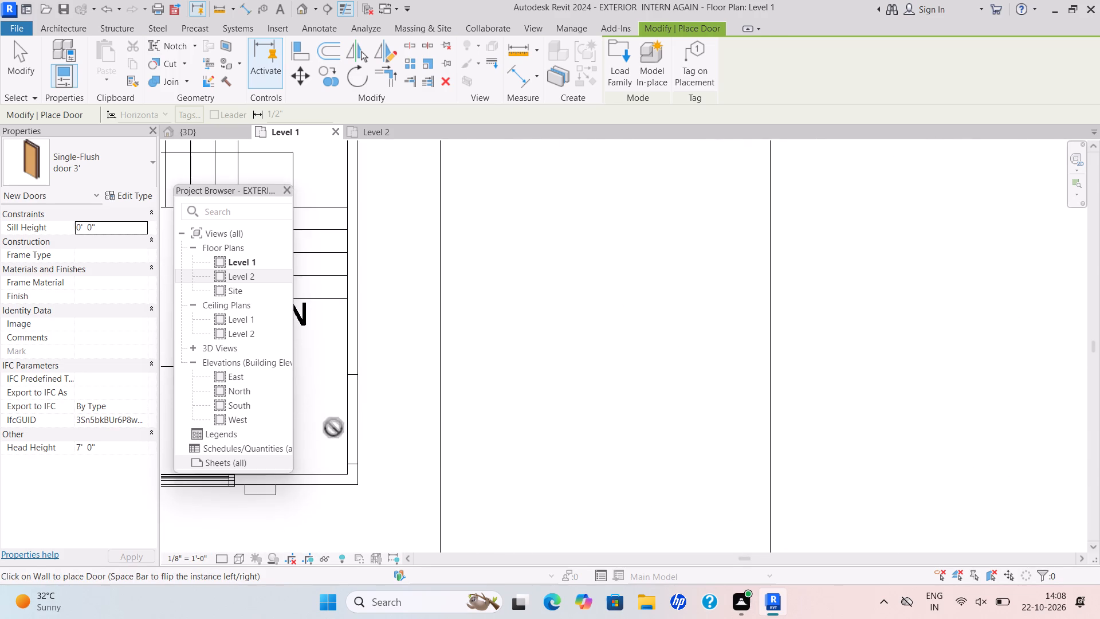
{"action": "middle_click_drag", "start_coordinate": [377, 442], "coordinate": [384, 449]}
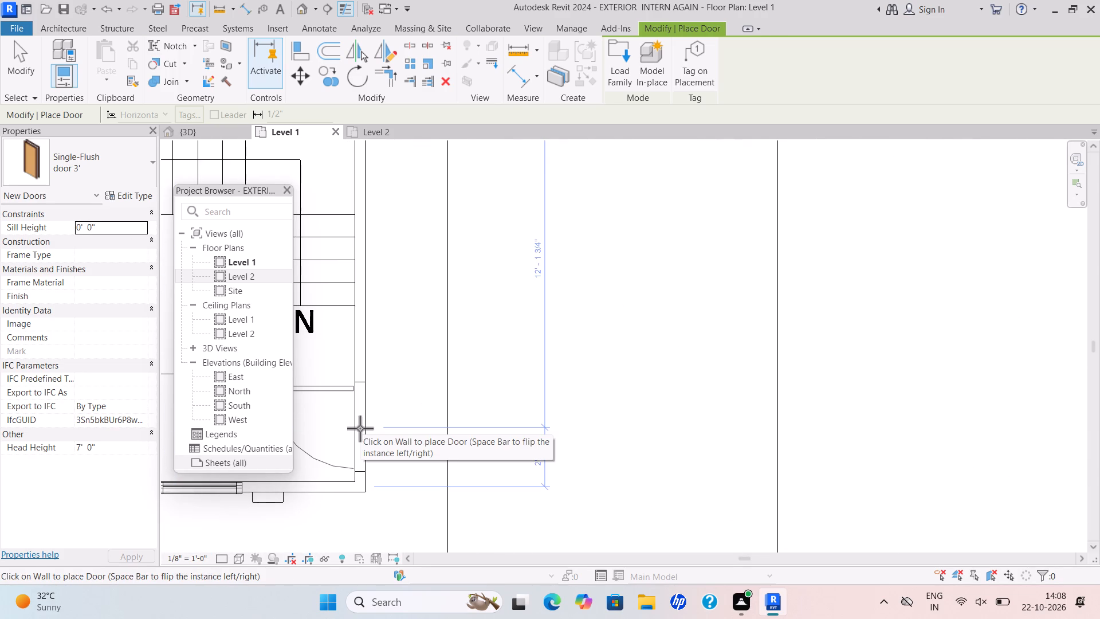
{"action": "key", "text": "space"}
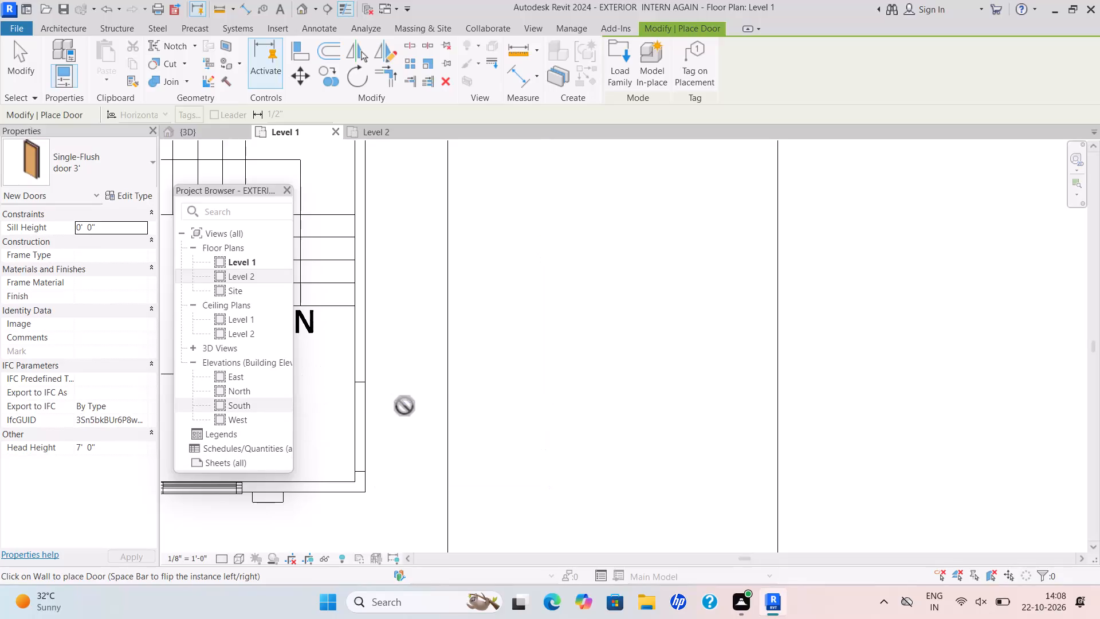
{"action": "left_click", "coordinate": [358, 427]}
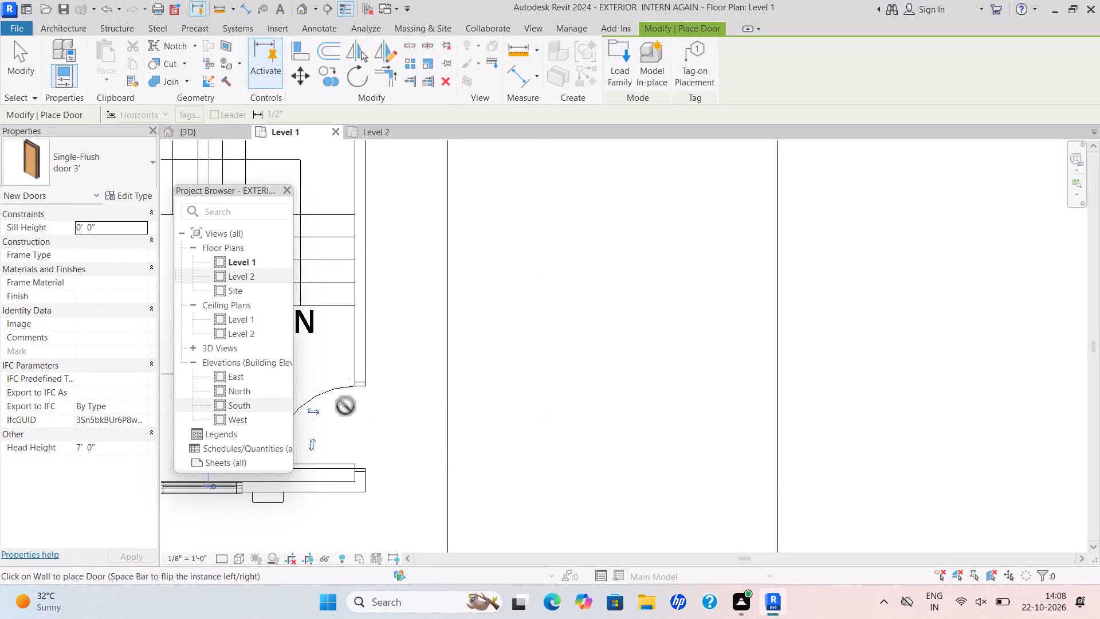
Load the Window-Louvers family from the English-Imperial US library's Windows folder for window placement.
{"action": "left_click", "coordinate": [79, 28]}
{"action": "left_click", "coordinate": [119, 61]}
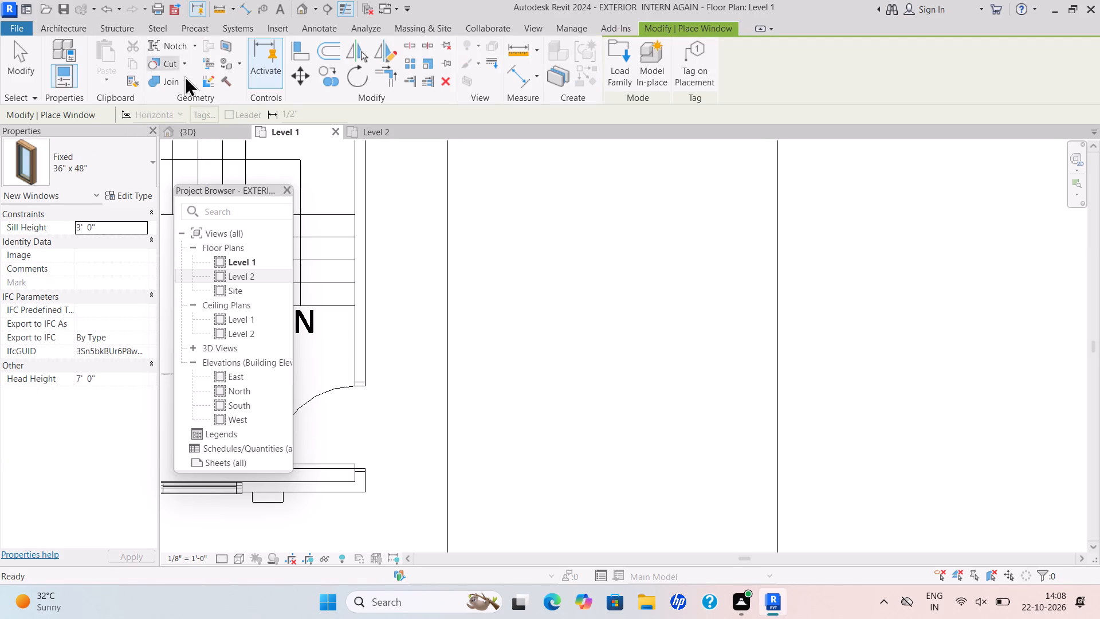
{"action": "double_click", "coordinate": [626, 81]}
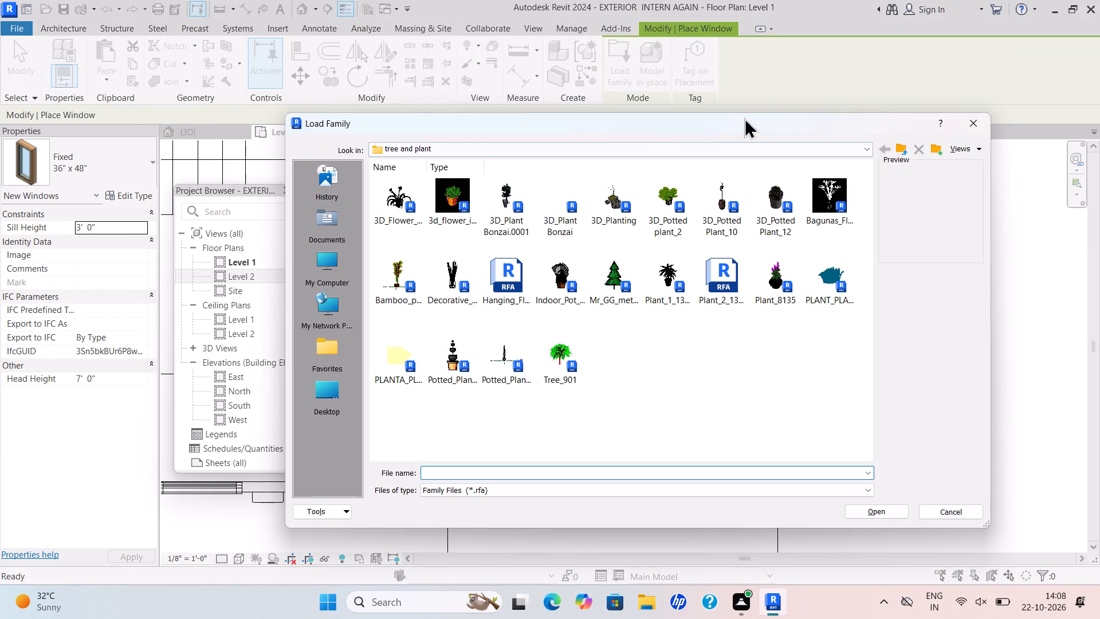
{"action": "left_click", "coordinate": [863, 150]}
{"action": "left_click", "coordinate": [558, 174]}
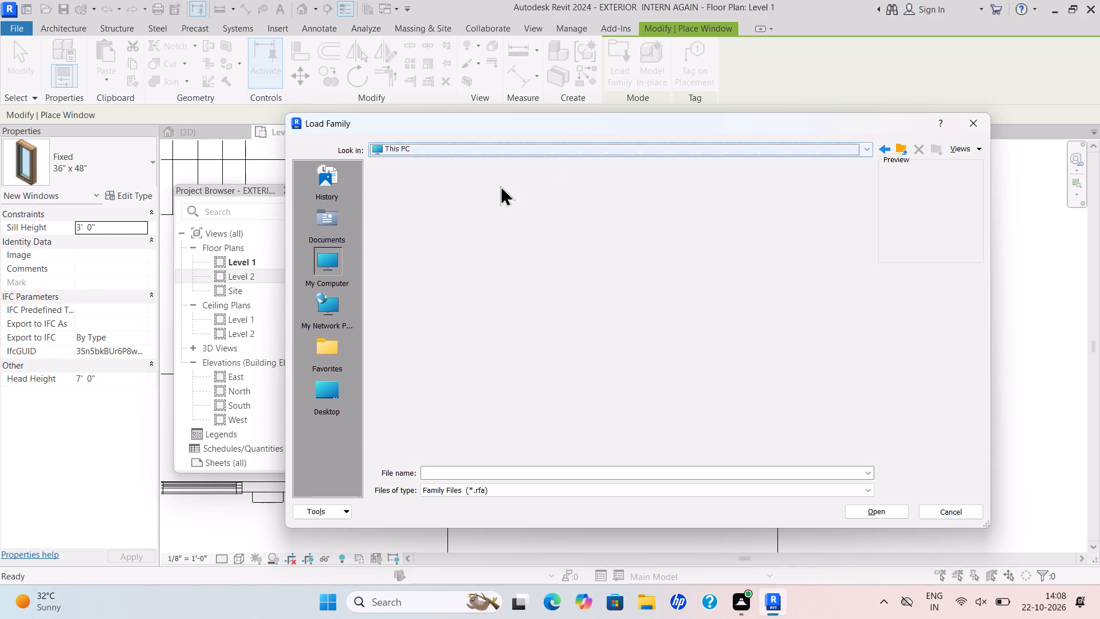
{"action": "double_click", "coordinate": [403, 211]}
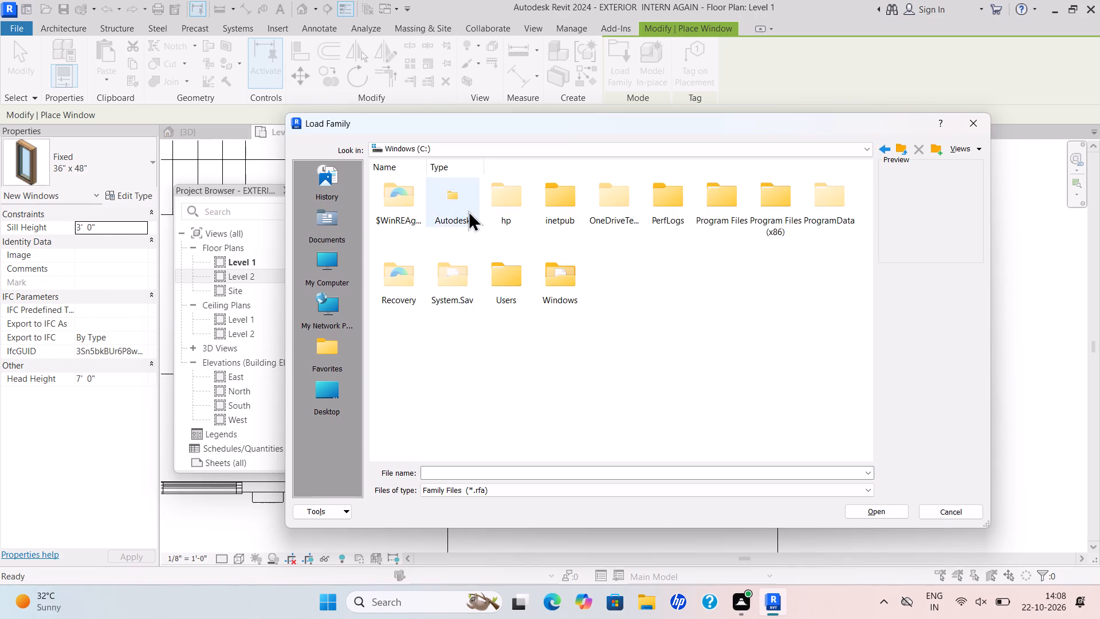
{"action": "double_click", "coordinate": [832, 212]}
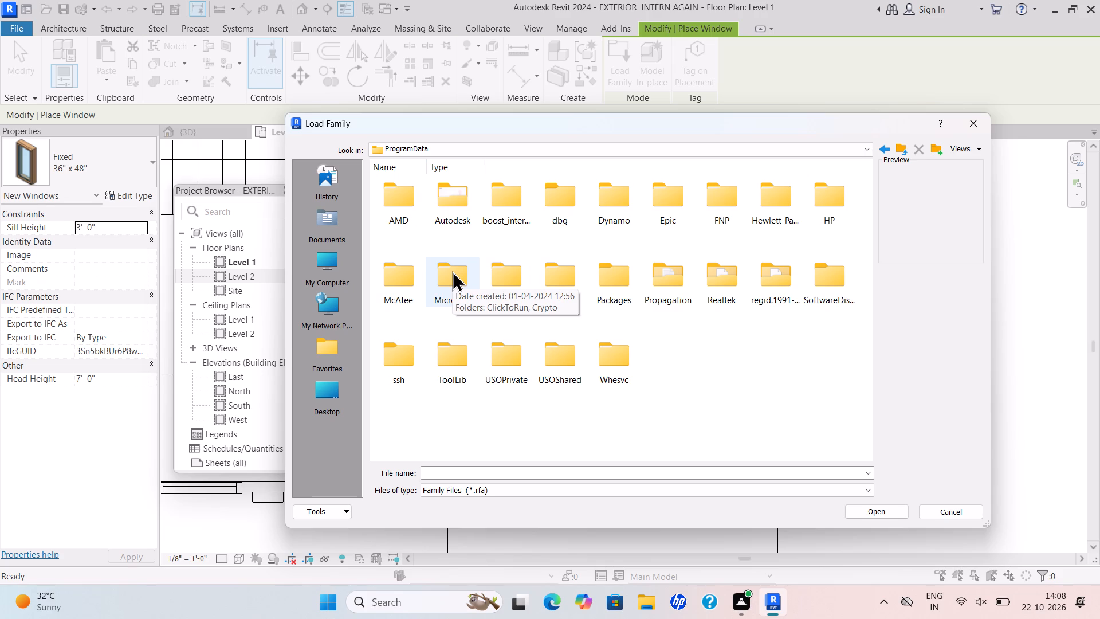
{"action": "double_click", "coordinate": [465, 209]}
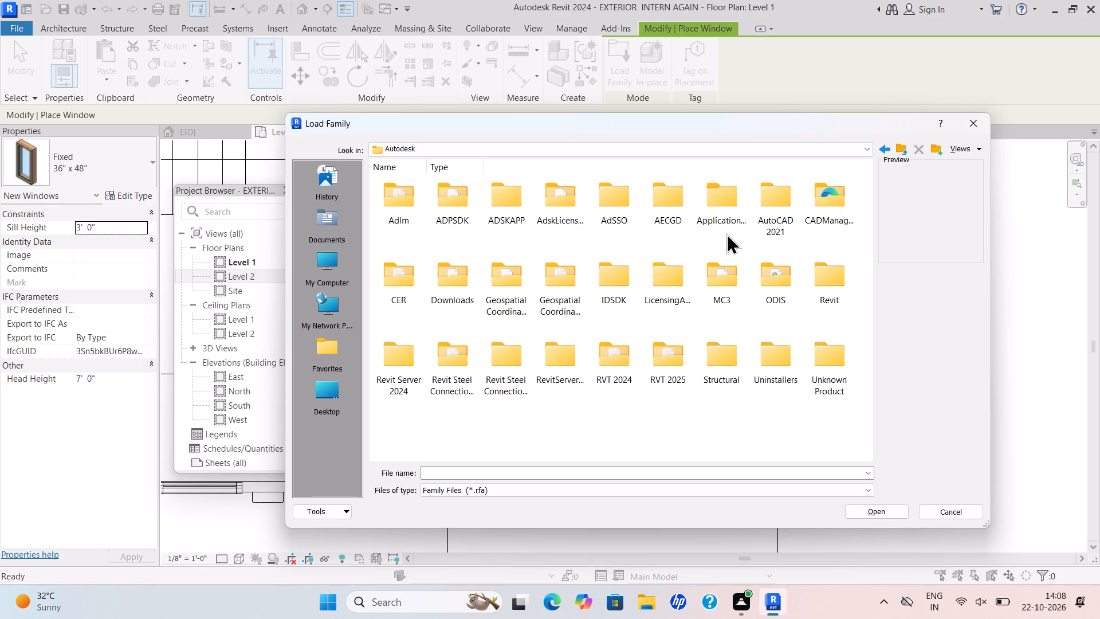
{"action": "double_click", "coordinate": [632, 363]}
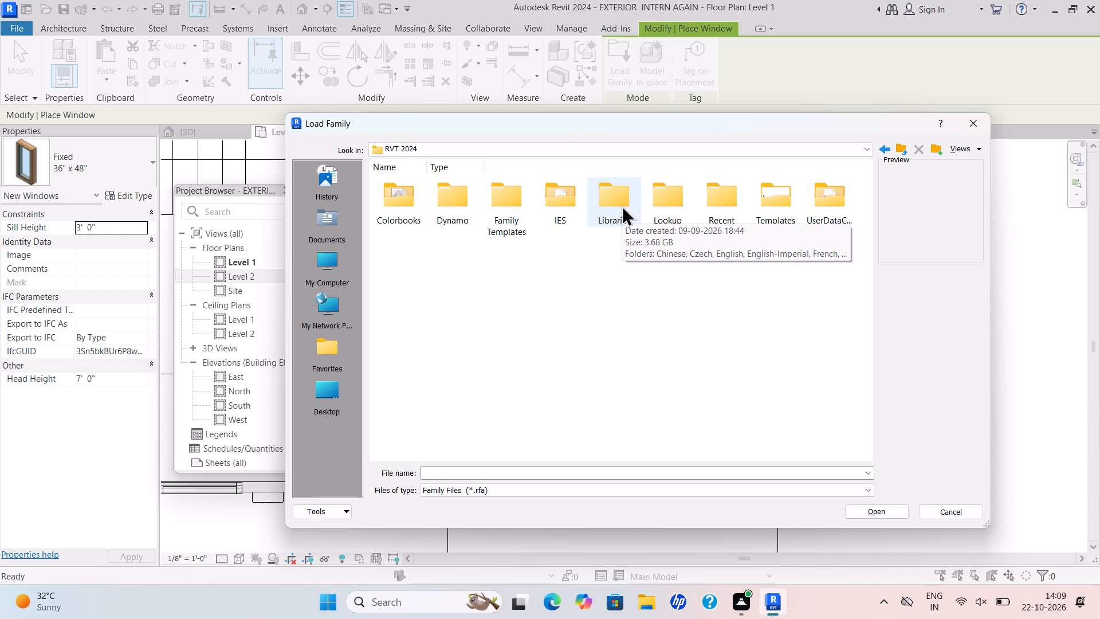
{"action": "double_click", "coordinate": [622, 205]}
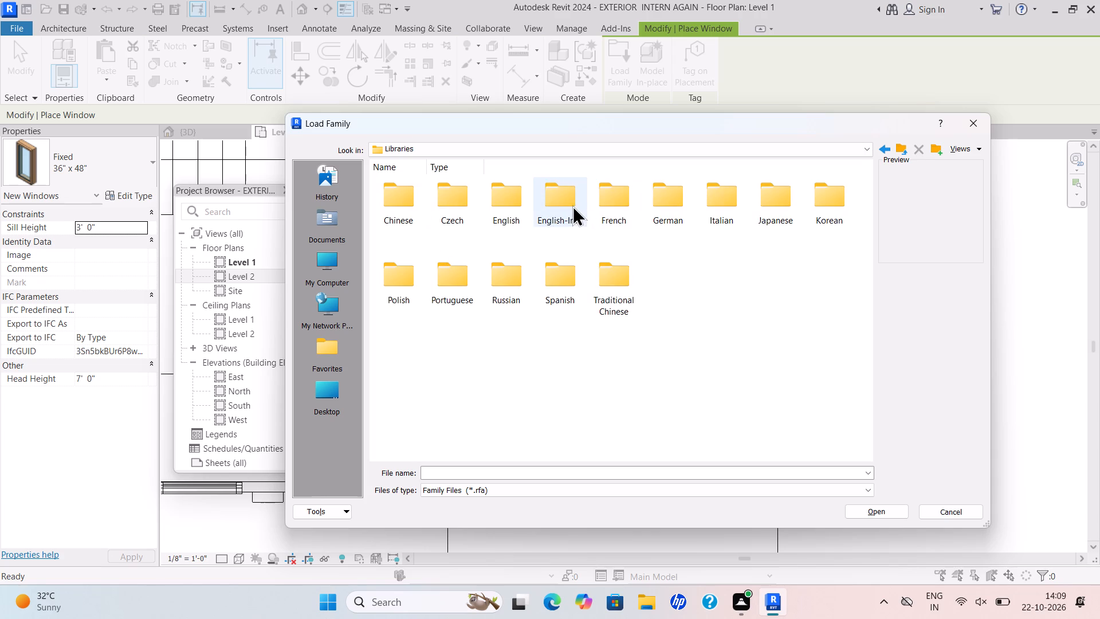
{"action": "double_click", "coordinate": [572, 205]}
{"action": "double_click", "coordinate": [391, 204]}
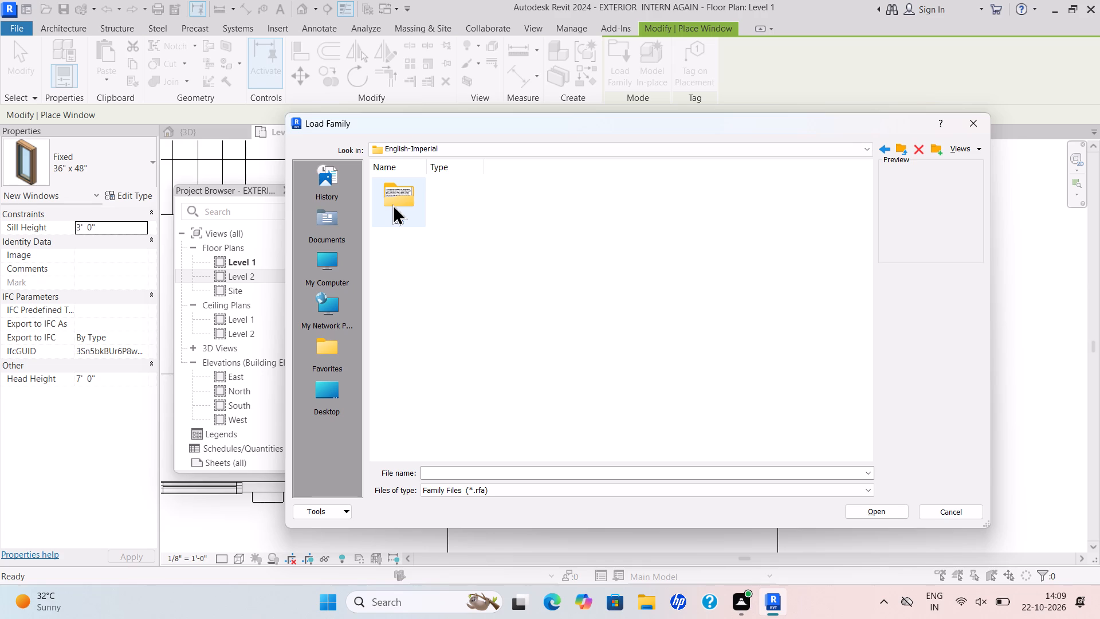
{"action": "double_click", "coordinate": [404, 197]}
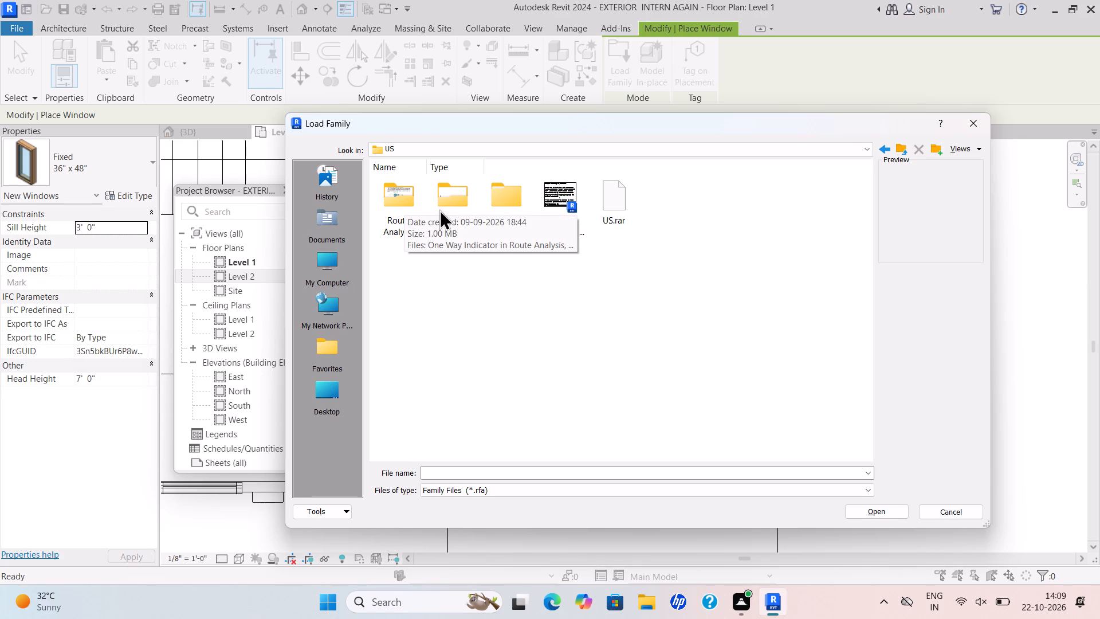
{"action": "double_click", "coordinate": [503, 199]}
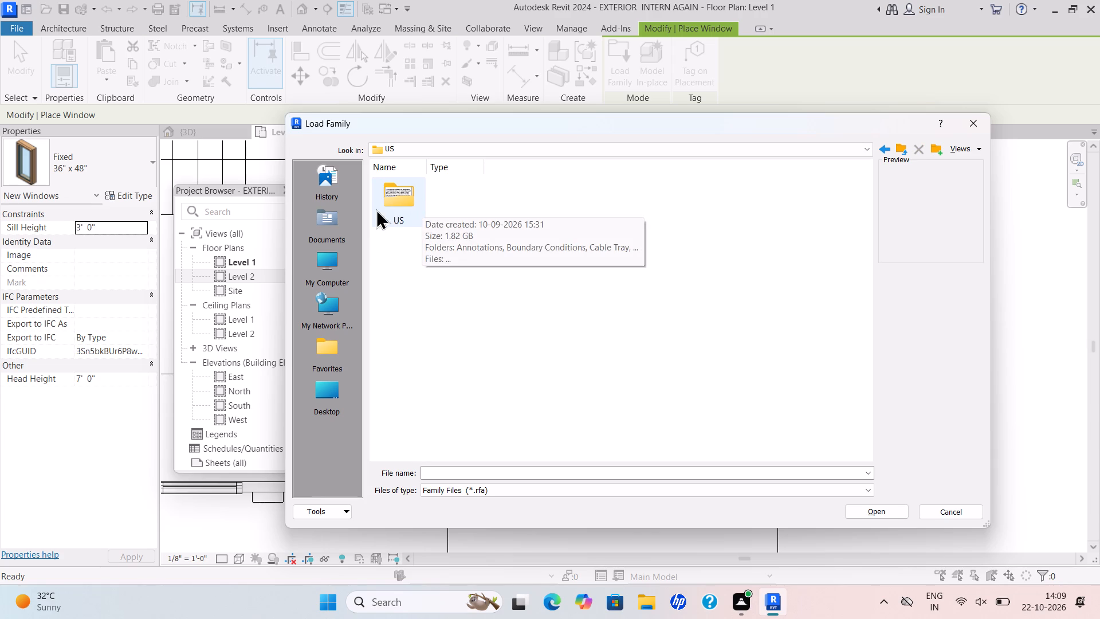
{"action": "double_click", "coordinate": [390, 194]}
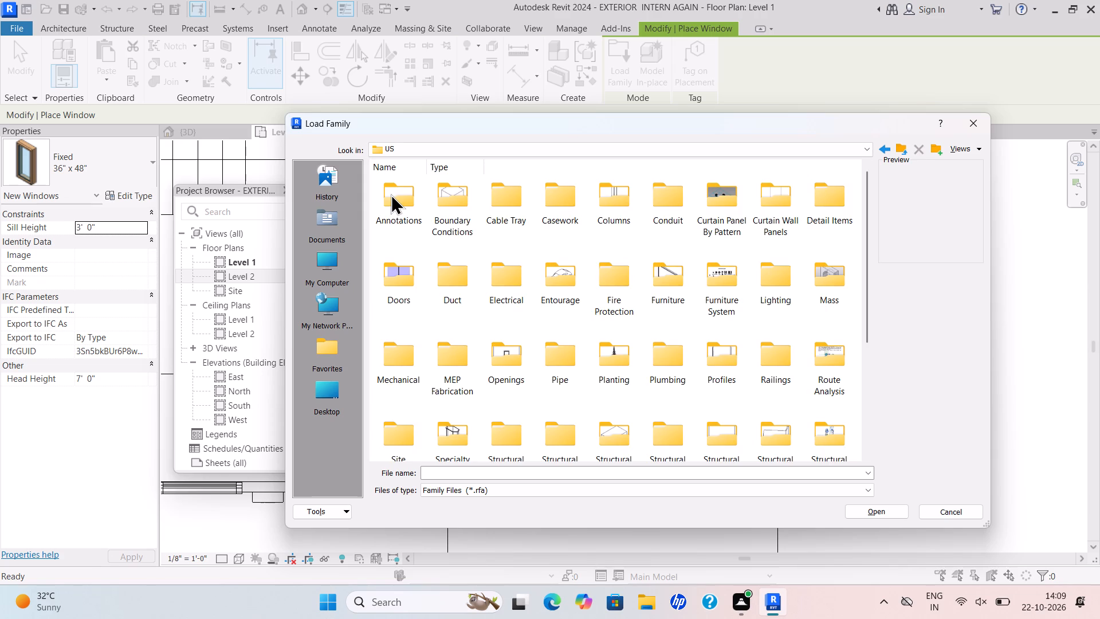
{"action": "scroll", "coordinate": [480, 331], "scroll_direction": "down", "scroll_amount": 2}
{"action": "scroll", "coordinate": [615, 370], "scroll_direction": "down", "scroll_amount": 4}
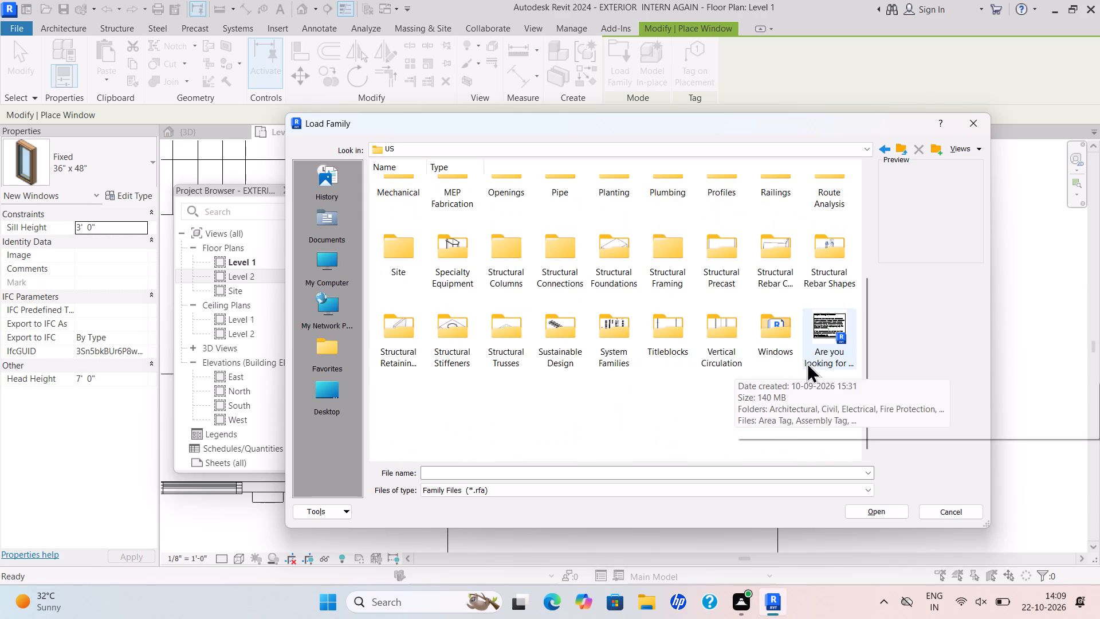
{"action": "left_click", "coordinate": [772, 346]}
{"action": "double_click", "coordinate": [772, 346]}
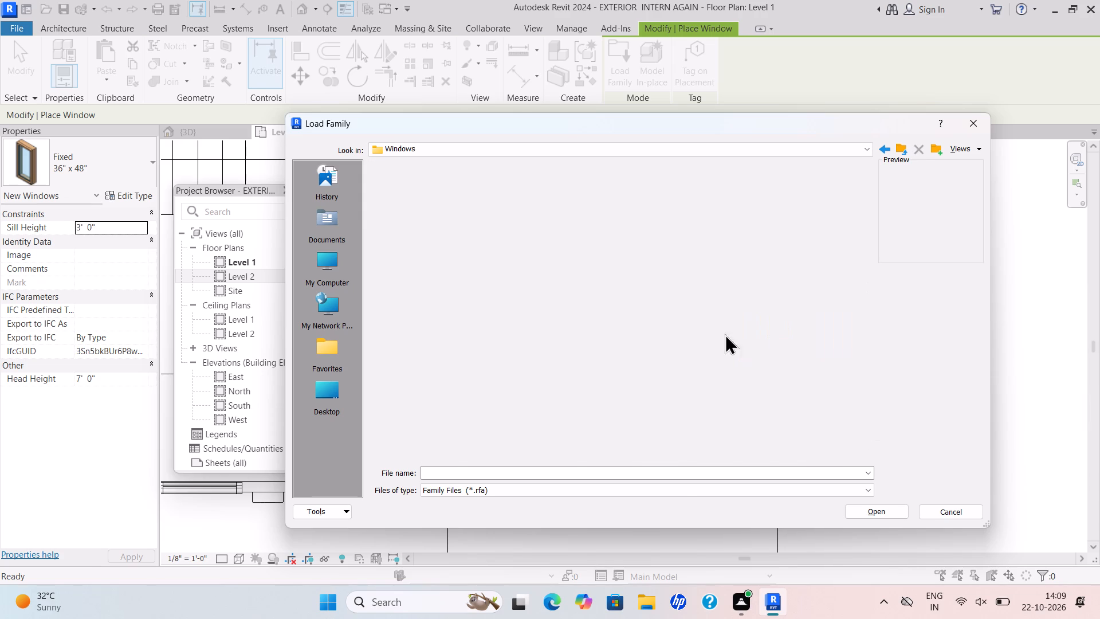
{"action": "scroll", "coordinate": [646, 264], "scroll_direction": "down", "scroll_amount": 6}
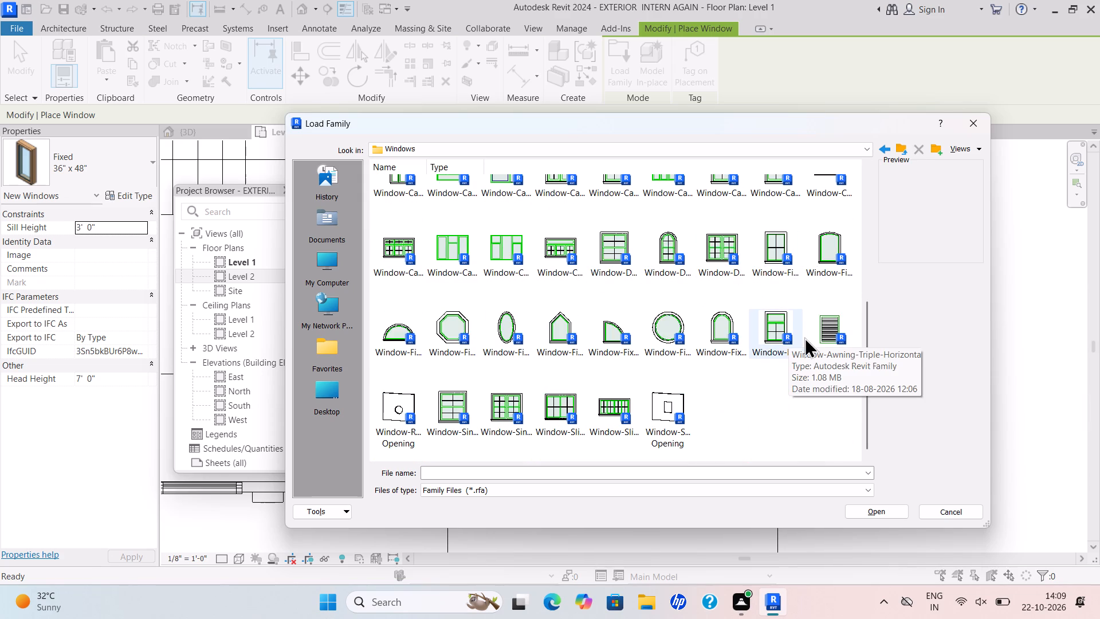
{"action": "double_click", "coordinate": [824, 338]}
{"action": "double_click", "coordinate": [819, 332]}
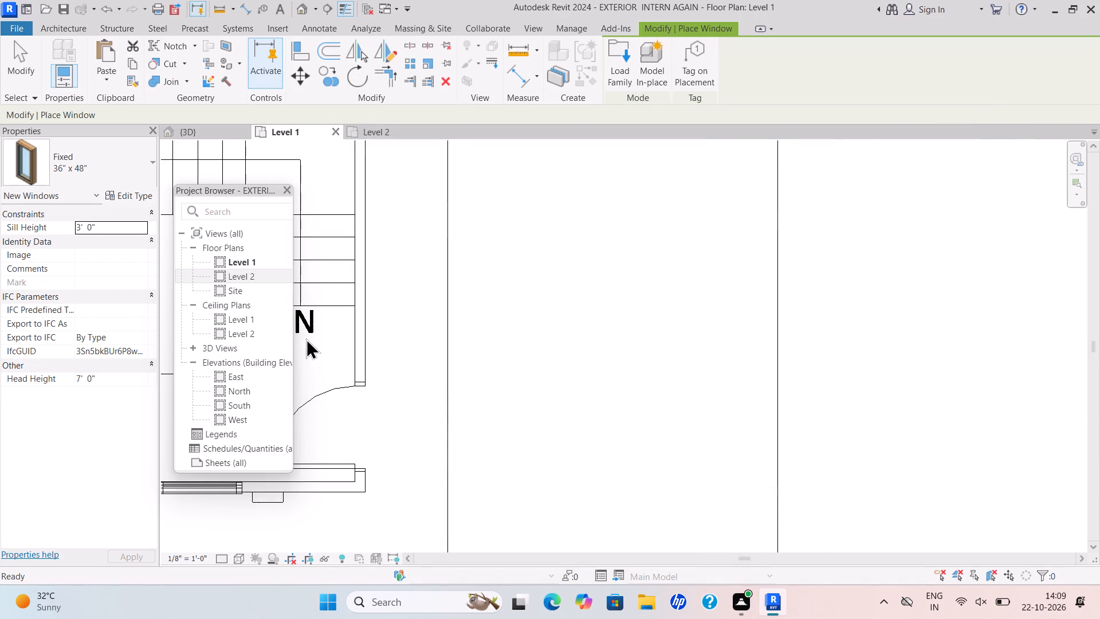
Place a Window-Louvers 24" x 24" with a 7' sill height at the V mark in the 6'-0"x9'-0" toilet's north wall, centred between its side walls.
{"action": "left_click_drag", "start_coordinate": [96, 230], "coordinate": [91, 230]}
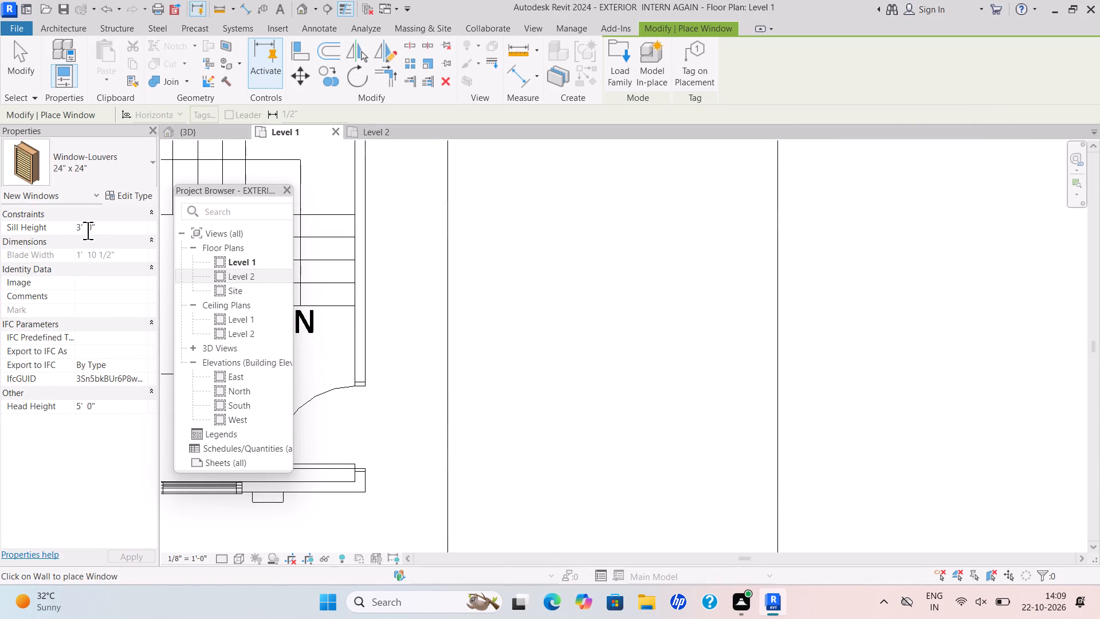
{"action": "left_click_drag", "start_coordinate": [107, 229], "coordinate": [68, 237]}
{"action": "key", "text": "BackSpace"}
{"action": "key", "text": "8"}
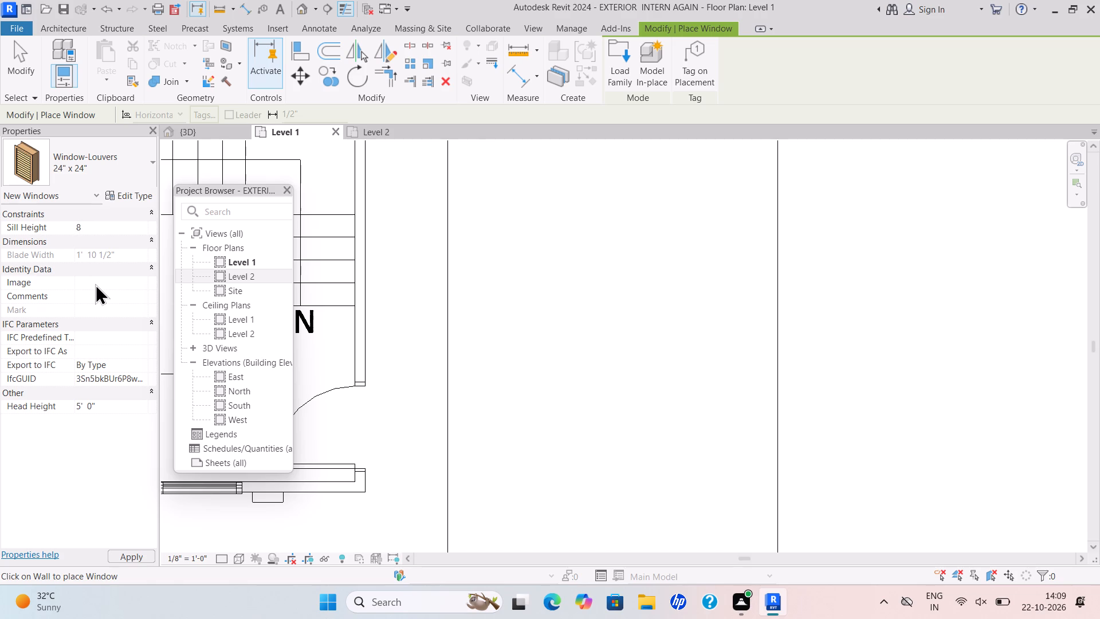
{"action": "key", "text": "BackSpace"}
{"action": "key", "text": "7"}
{"action": "key", "text": "apostrophe"}
{"action": "key", "text": "Return"}
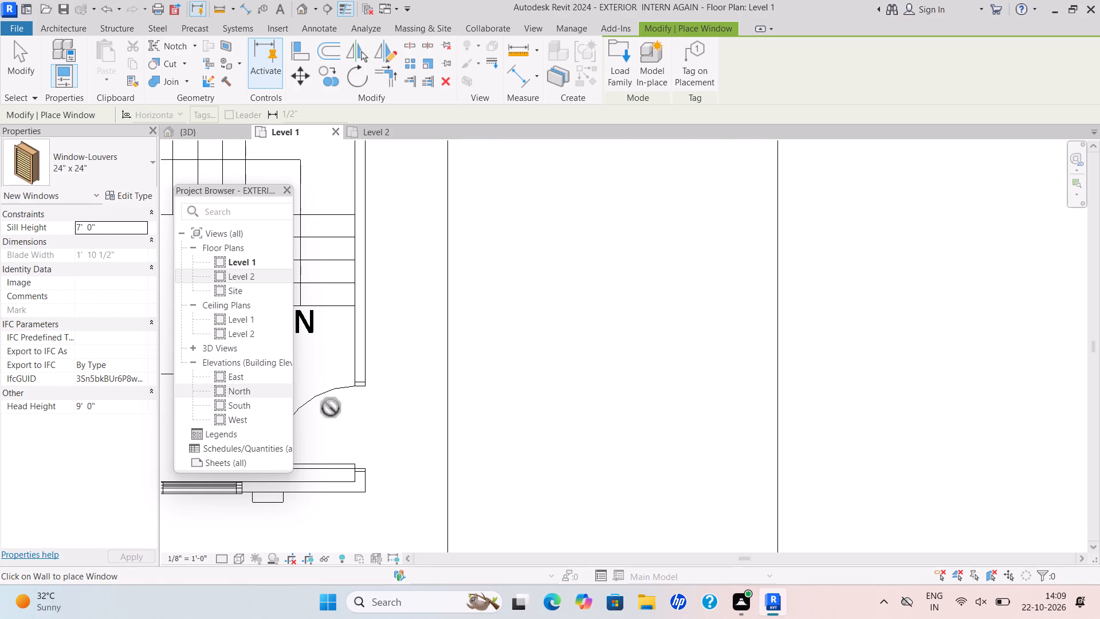
{"action": "scroll", "coordinate": [332, 419], "scroll_direction": "down", "scroll_amount": 3}
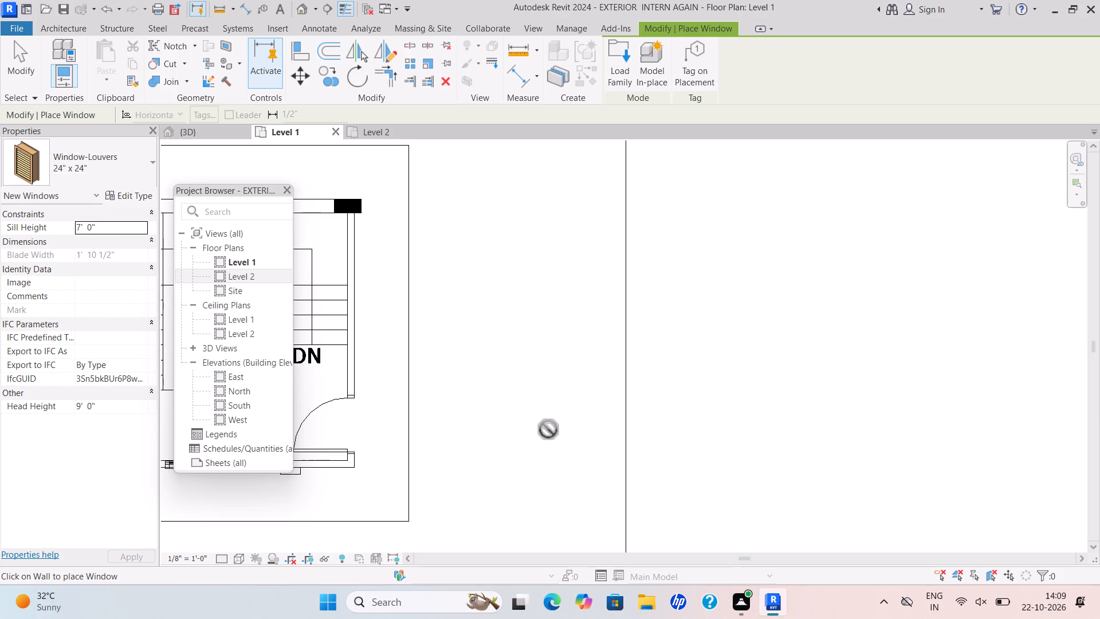
{"action": "scroll", "coordinate": [541, 422], "scroll_direction": "down", "scroll_amount": 6}
{"action": "scroll", "coordinate": [620, 410], "scroll_direction": "down", "scroll_amount": 9}
{"action": "middle_click_drag", "start_coordinate": [606, 424], "coordinate": [592, 505]}
{"action": "scroll", "coordinate": [592, 505], "scroll_direction": "down", "scroll_amount": 1}
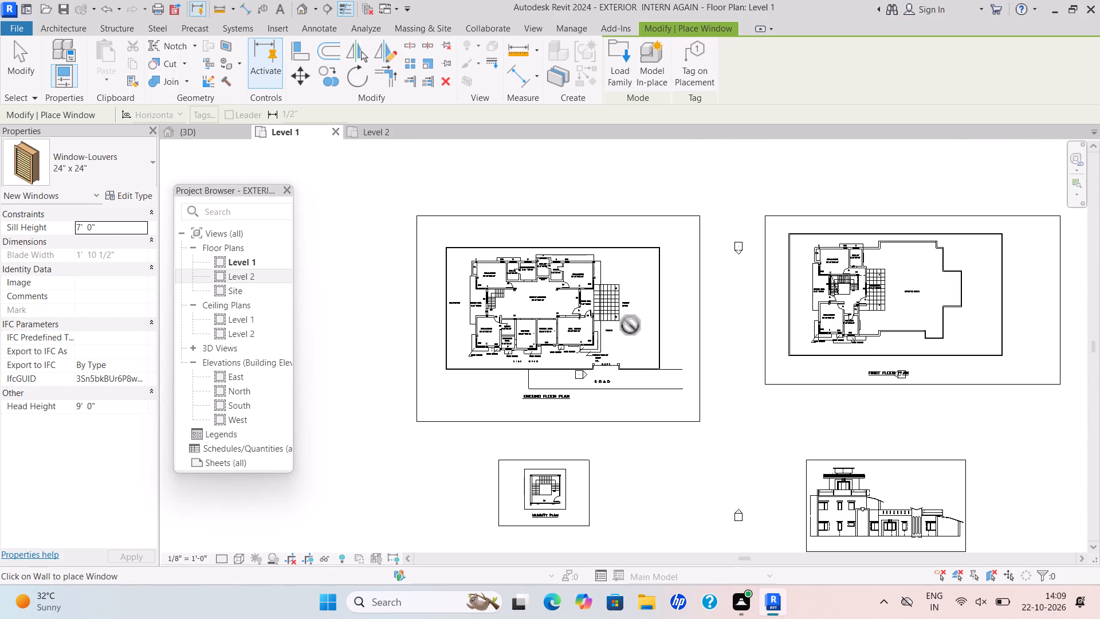
{"action": "scroll", "coordinate": [441, 188], "scroll_direction": "up", "scroll_amount": 8}
{"action": "scroll", "coordinate": [615, 468], "scroll_direction": "up", "scroll_amount": 4}
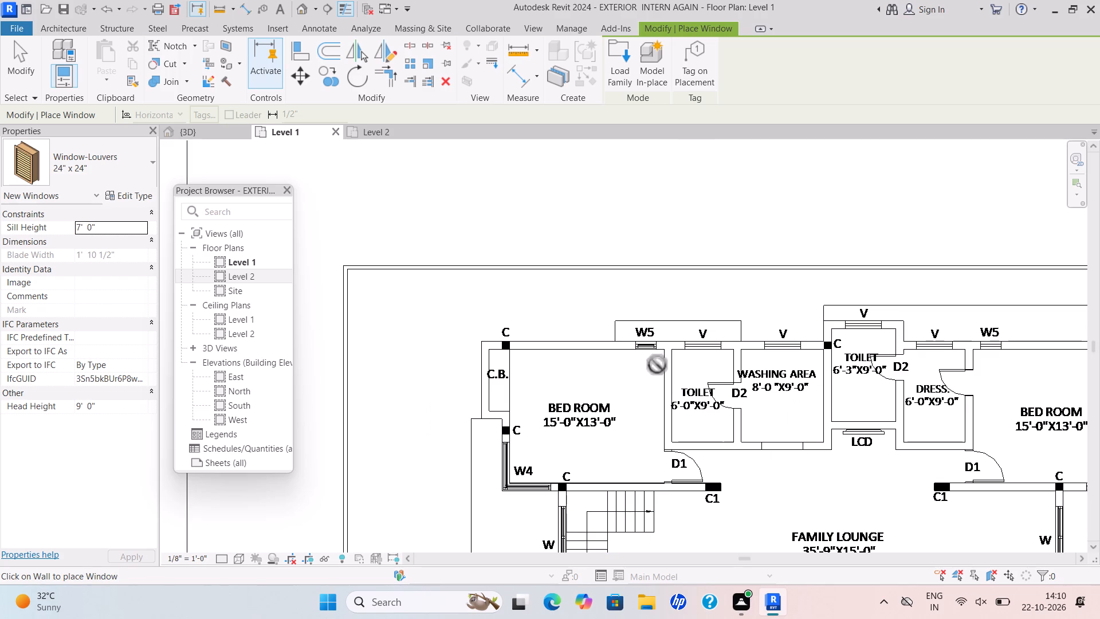
{"action": "scroll", "coordinate": [663, 376], "scroll_direction": "up", "scroll_amount": 14}
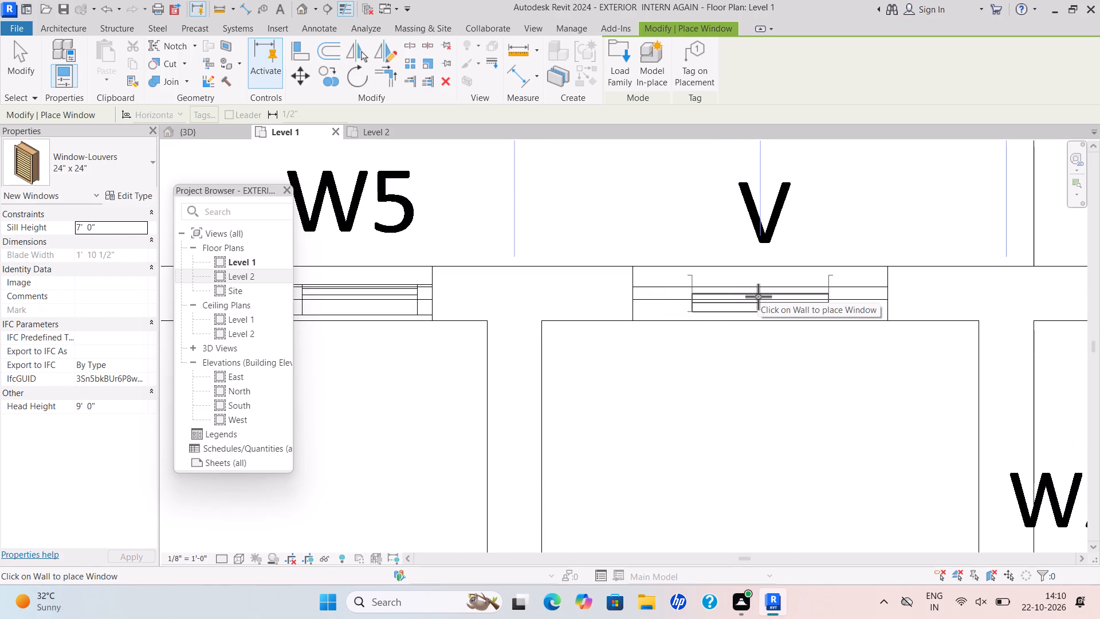
{"action": "left_click", "coordinate": [758, 297]}
Place a Window-Louvers 24" x 24" at the V mark in the washing area's north wall, centred between its side walls.
{"action": "scroll", "coordinate": [913, 333], "scroll_direction": "down", "scroll_amount": 3}
{"action": "middle_click_drag", "start_coordinate": [913, 333], "coordinate": [837, 338]}
{"action": "scroll", "coordinate": [913, 333], "scroll_direction": "down", "scroll_amount": 2}
{"action": "middle_click_drag", "start_coordinate": [933, 306], "coordinate": [770, 358]}
{"action": "scroll", "coordinate": [775, 358], "scroll_direction": "down", "scroll_amount": 1}
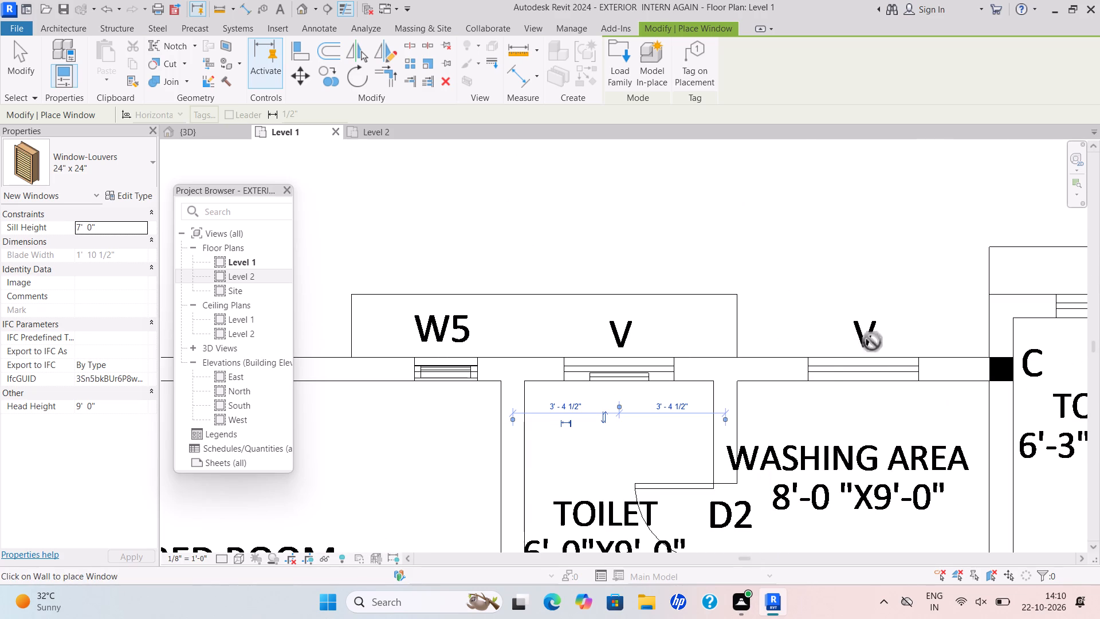
{"action": "scroll", "coordinate": [864, 377], "scroll_direction": "up", "scroll_amount": 4}
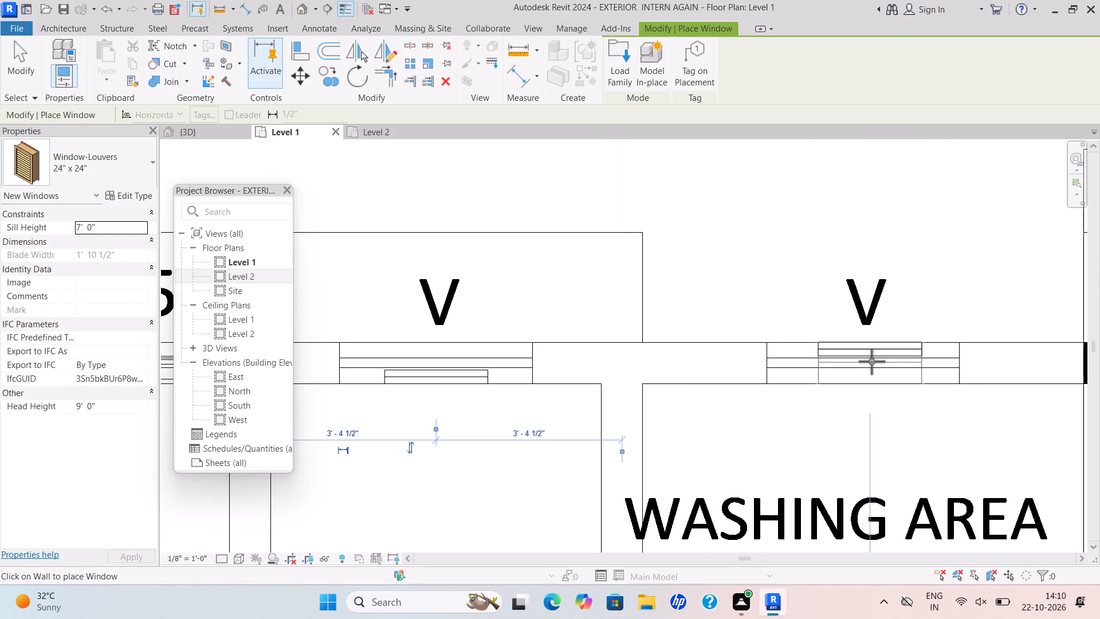
{"action": "scroll", "coordinate": [872, 368], "scroll_direction": "up", "scroll_amount": 4}
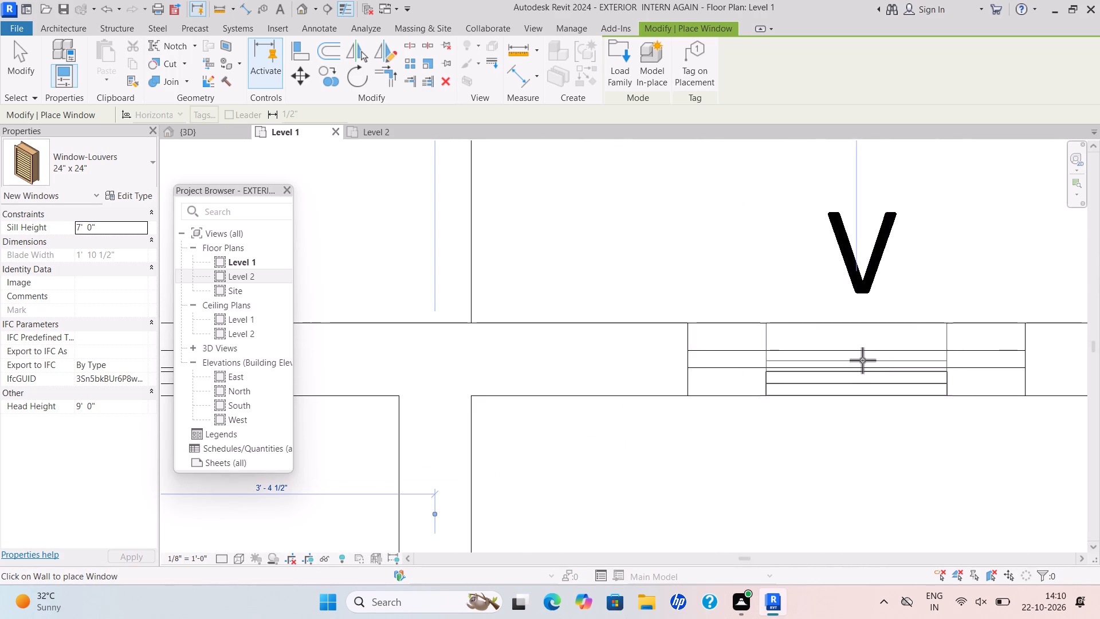
{"action": "left_click", "coordinate": [862, 360]}
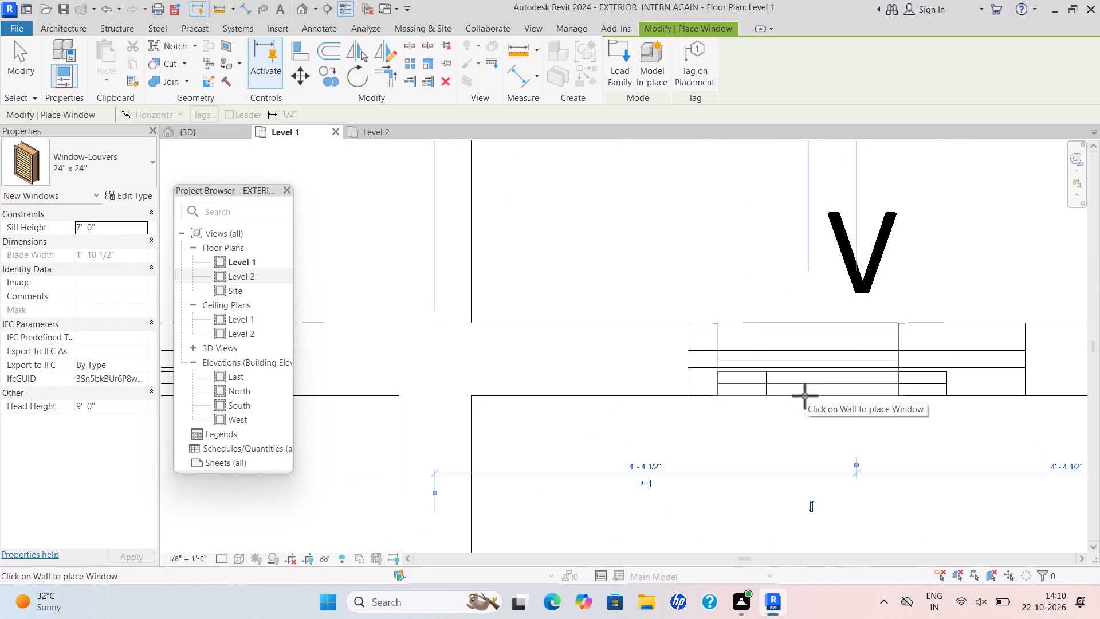
Place a Window-Louvers 24" x 24" at the V mark in the 6'-3"x9'-0" toilet's north wall, about 3'-6" from the west wall's centreline.
{"action": "scroll", "coordinate": [906, 369], "scroll_direction": "down", "scroll_amount": 10}
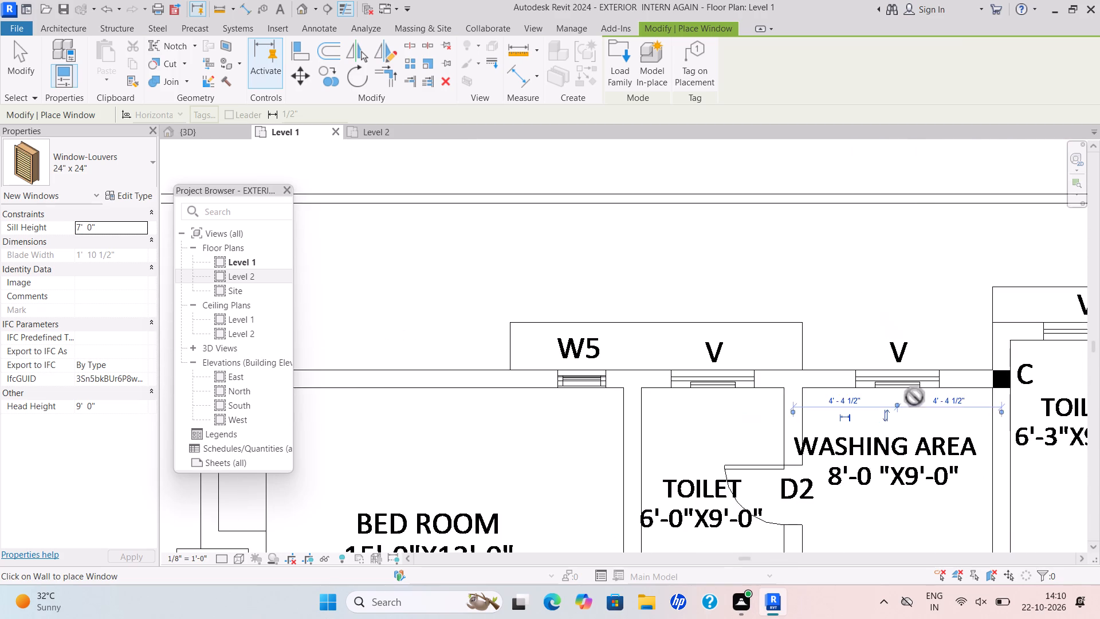
{"action": "scroll", "coordinate": [979, 384], "scroll_direction": "down", "scroll_amount": 4}
{"action": "middle_click_drag", "start_coordinate": [957, 387], "coordinate": [792, 428]}
{"action": "scroll", "coordinate": [877, 390], "scroll_direction": "up", "scroll_amount": 9}
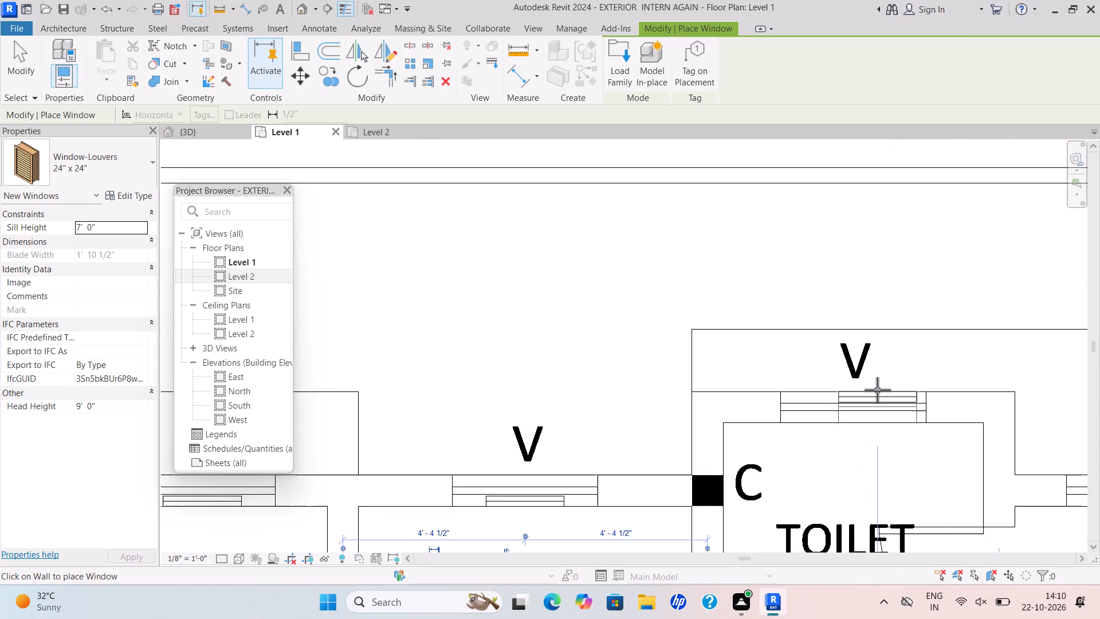
{"action": "scroll", "coordinate": [877, 390], "scroll_direction": "up", "scroll_amount": 1}
{"action": "scroll", "coordinate": [877, 390], "scroll_direction": "down", "scroll_amount": 4}
{"action": "scroll", "coordinate": [855, 417], "scroll_direction": "up", "scroll_amount": 9}
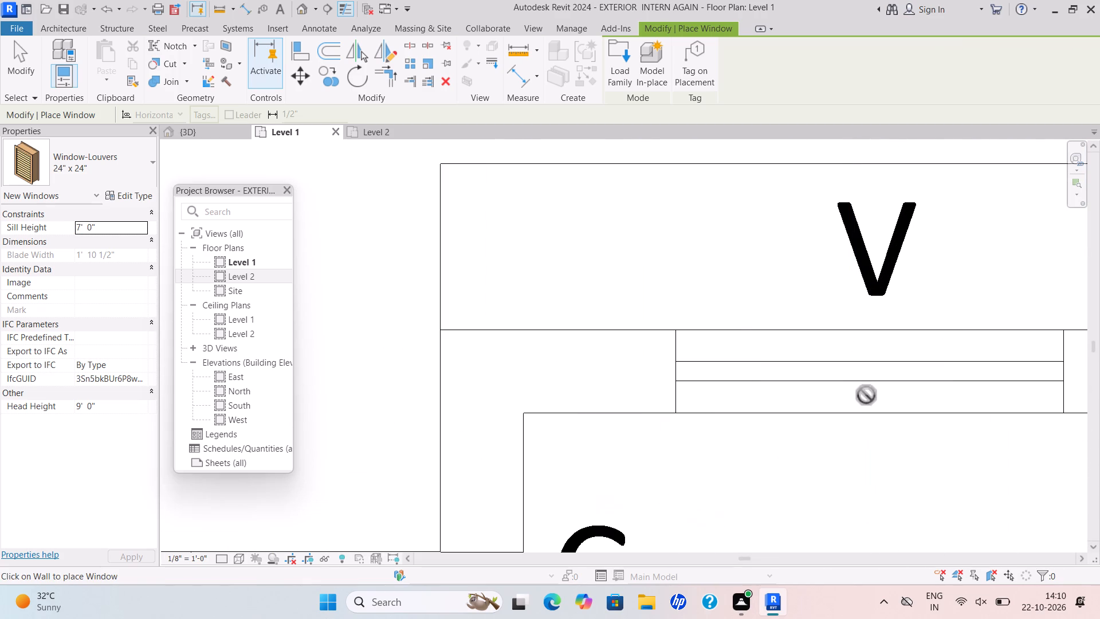
{"action": "scroll", "coordinate": [869, 405], "scroll_direction": "down", "scroll_amount": 2}
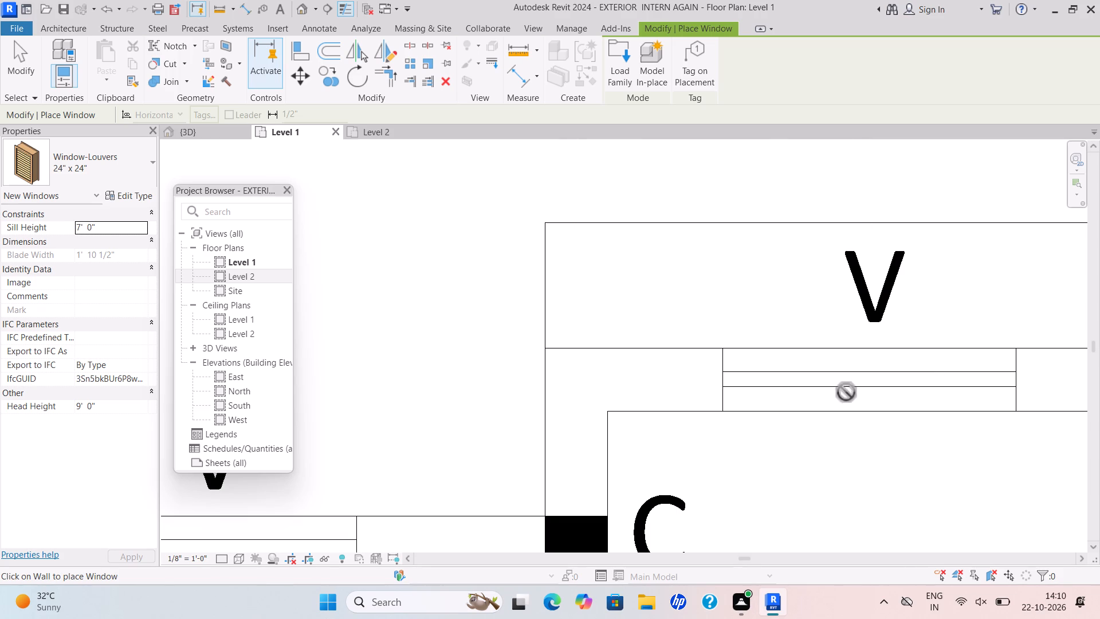
{"action": "scroll", "coordinate": [844, 393], "scroll_direction": "up", "scroll_amount": 4}
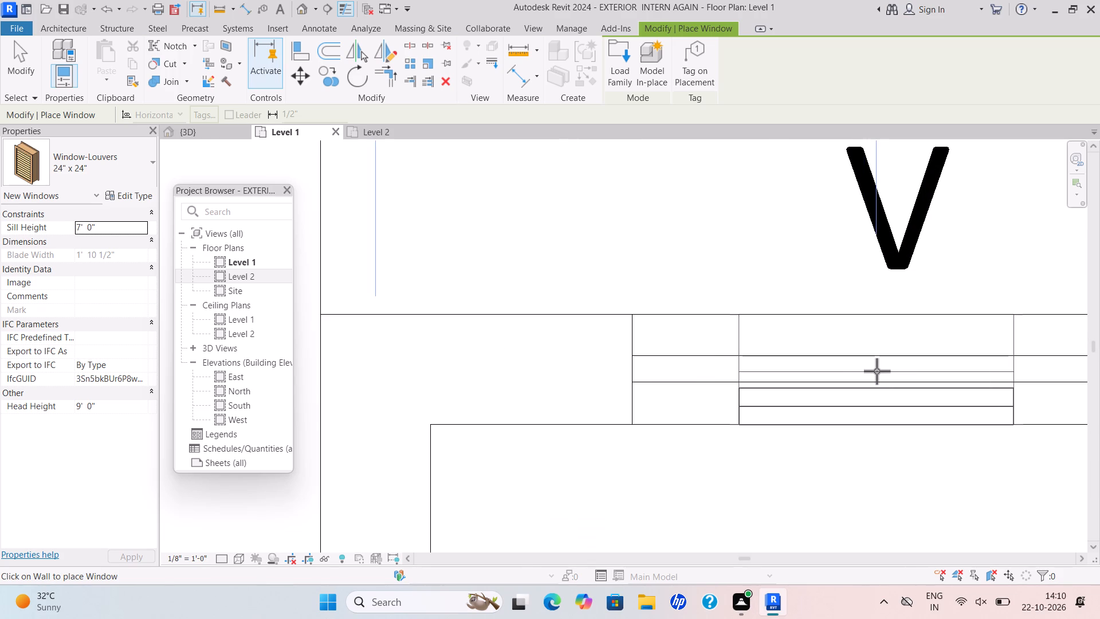
{"action": "left_click", "coordinate": [886, 371]}
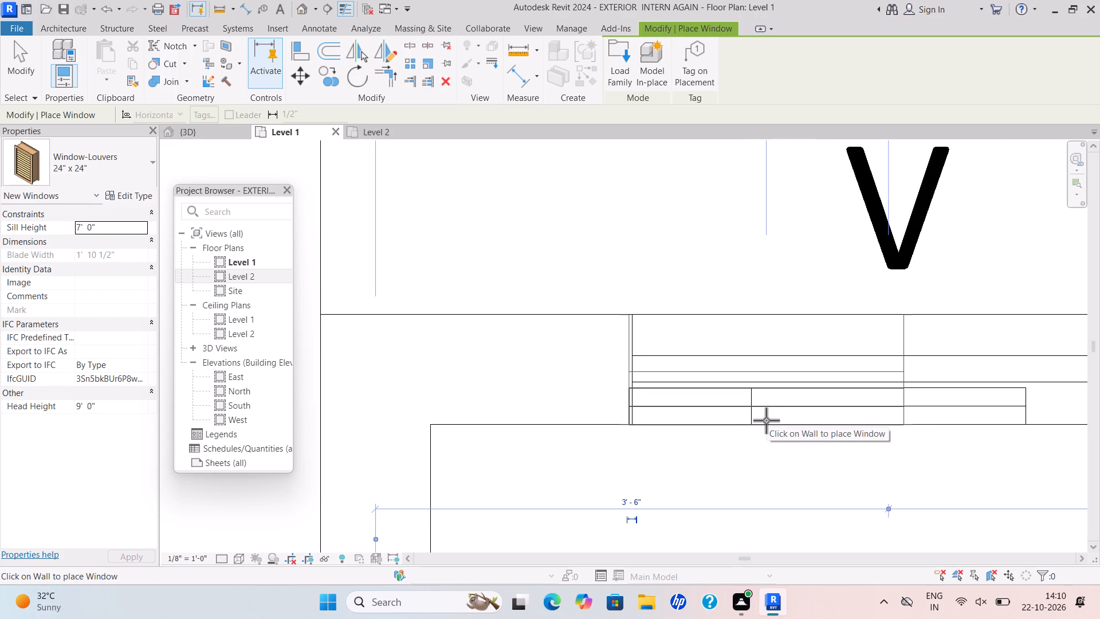
Set the width of the Window-Louvers 24" x 24" type to 3'-0".
{"action": "scroll", "coordinate": [940, 370], "scroll_direction": "down", "scroll_amount": 11}
{"action": "scroll", "coordinate": [969, 408], "scroll_direction": "down", "scroll_amount": 4}
{"action": "middle_click_drag", "start_coordinate": [961, 409], "coordinate": [777, 459]}
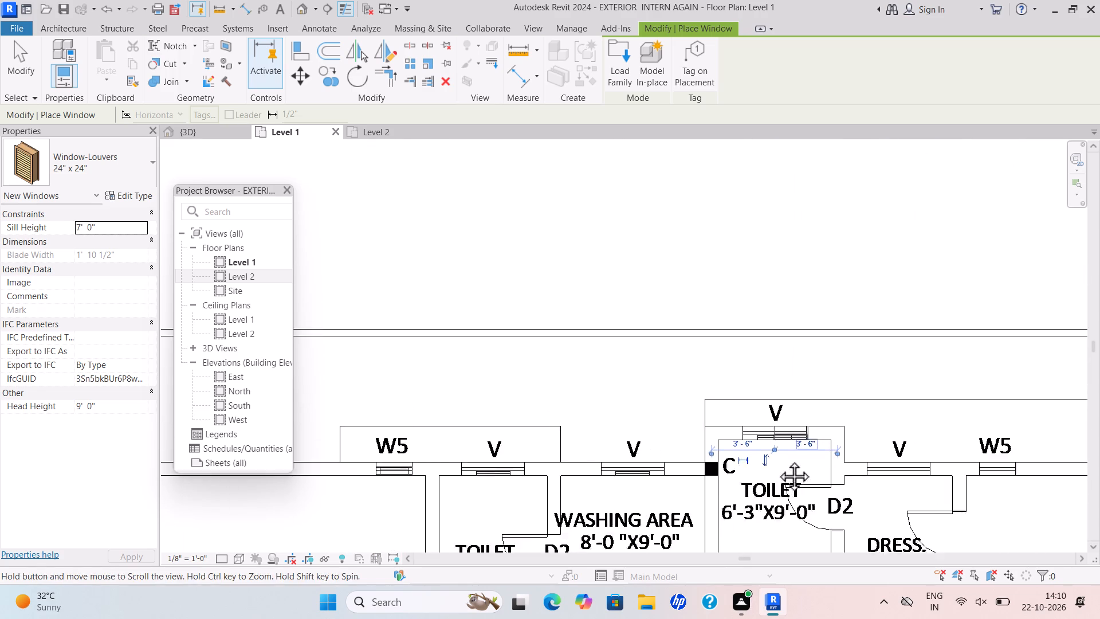
{"action": "middle_click_drag", "start_coordinate": [777, 459], "coordinate": [767, 460]}
{"action": "scroll", "coordinate": [855, 486], "scroll_direction": "up", "scroll_amount": 15}
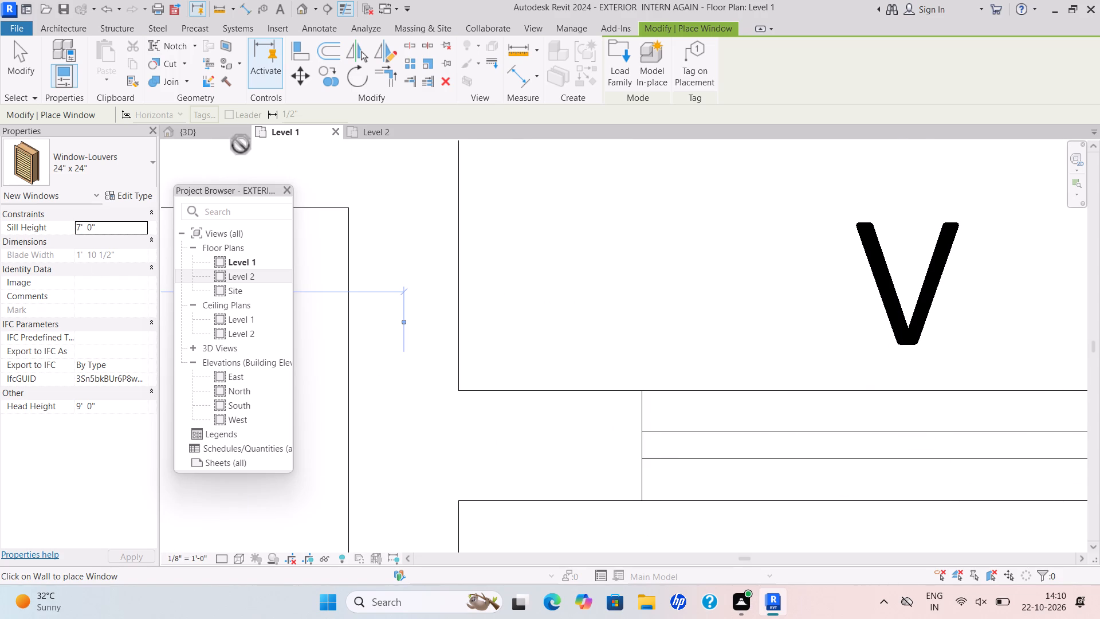
{"action": "left_click", "coordinate": [147, 196]}
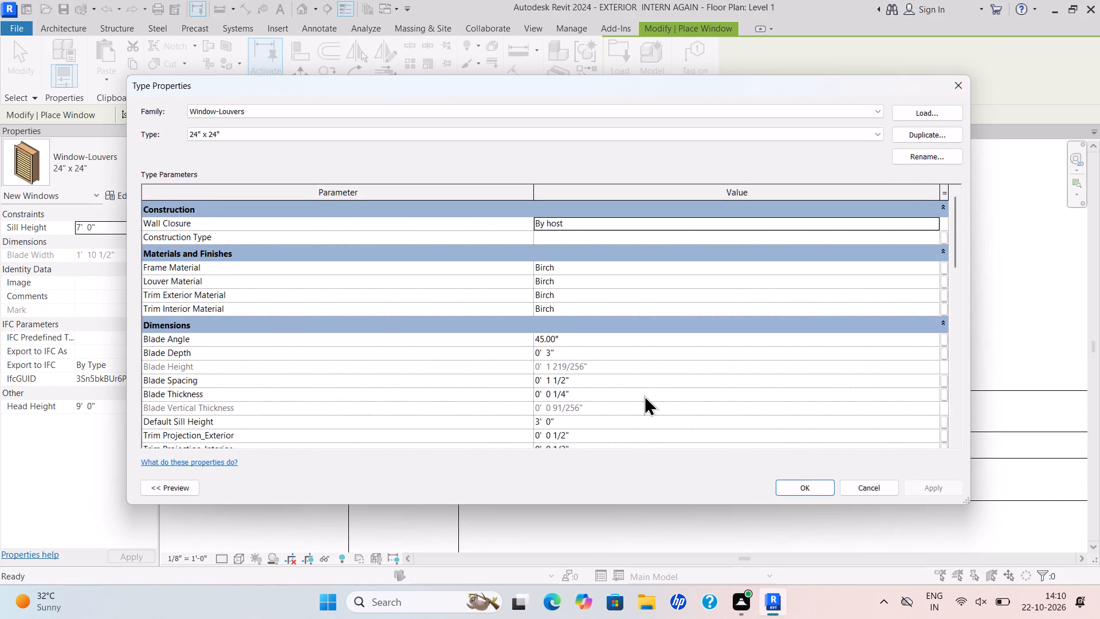
{"action": "scroll", "coordinate": [564, 397], "scroll_direction": "down", "scroll_amount": 6}
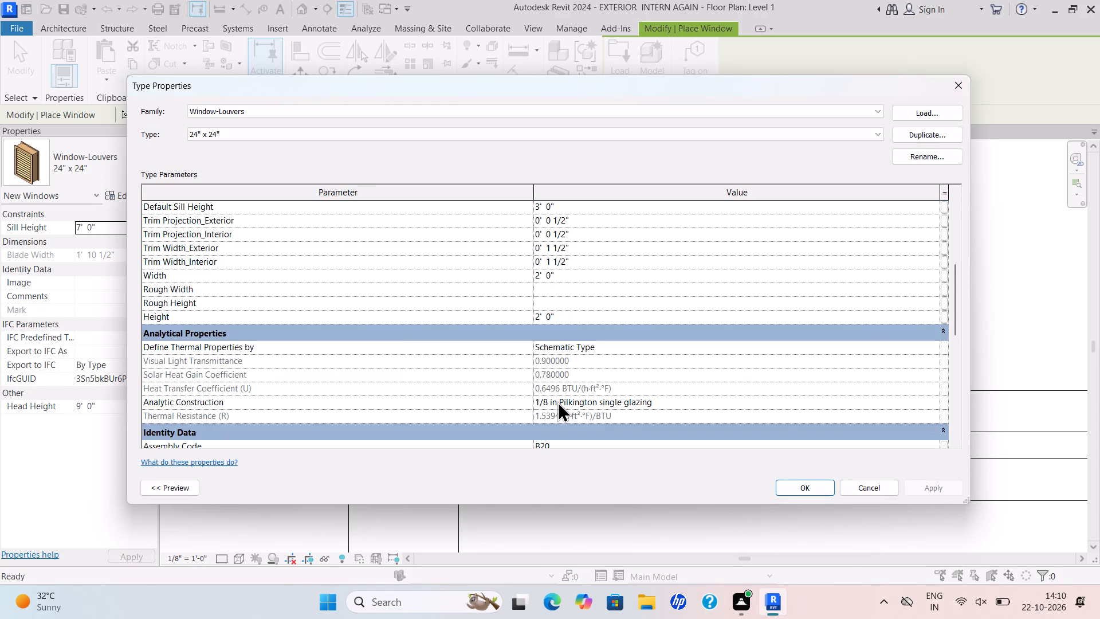
{"action": "left_click_drag", "start_coordinate": [569, 273], "coordinate": [569, 277]}
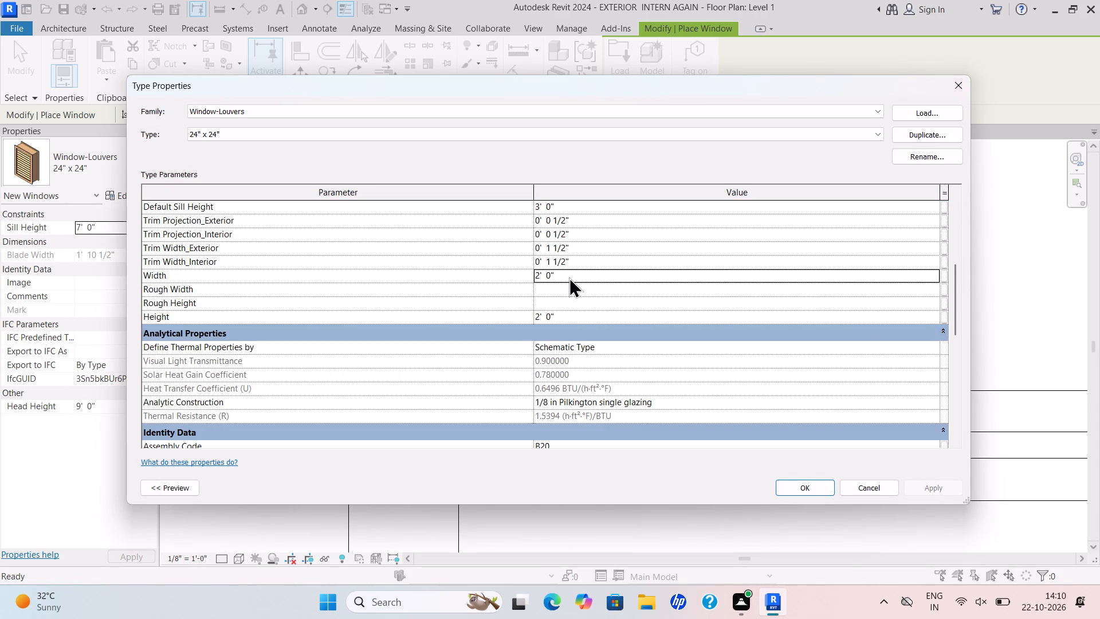
{"action": "left_click_drag", "start_coordinate": [569, 277], "coordinate": [569, 280]}
{"action": "key", "text": "BackSpace"}
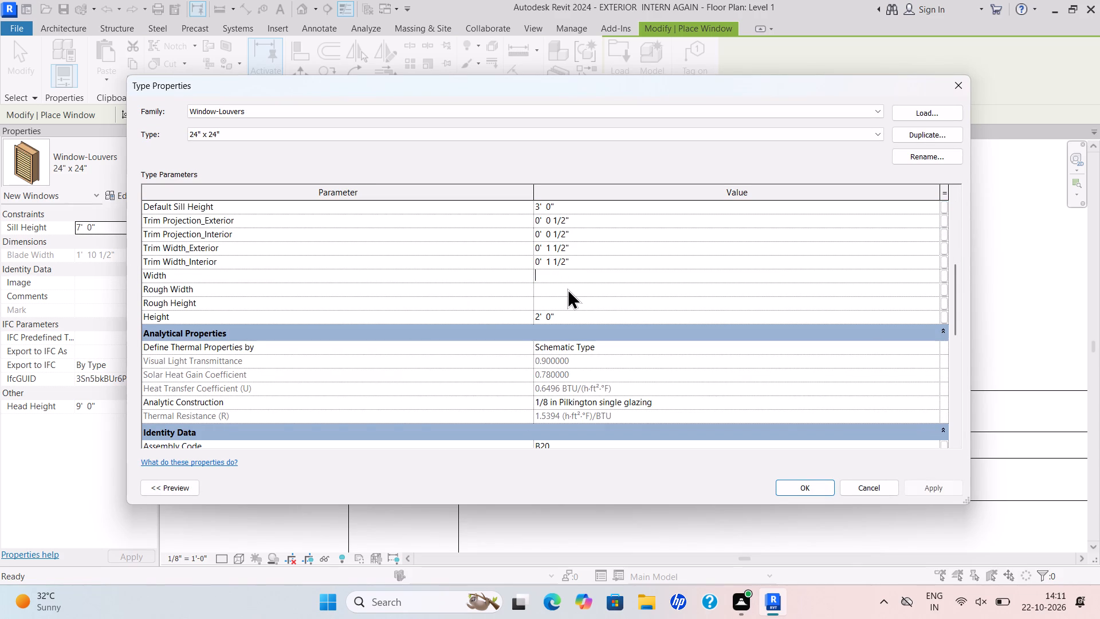
{"action": "key", "text": "3"}
{"action": "key", "text": "apostrophe"}
{"action": "key", "text": "Return"}
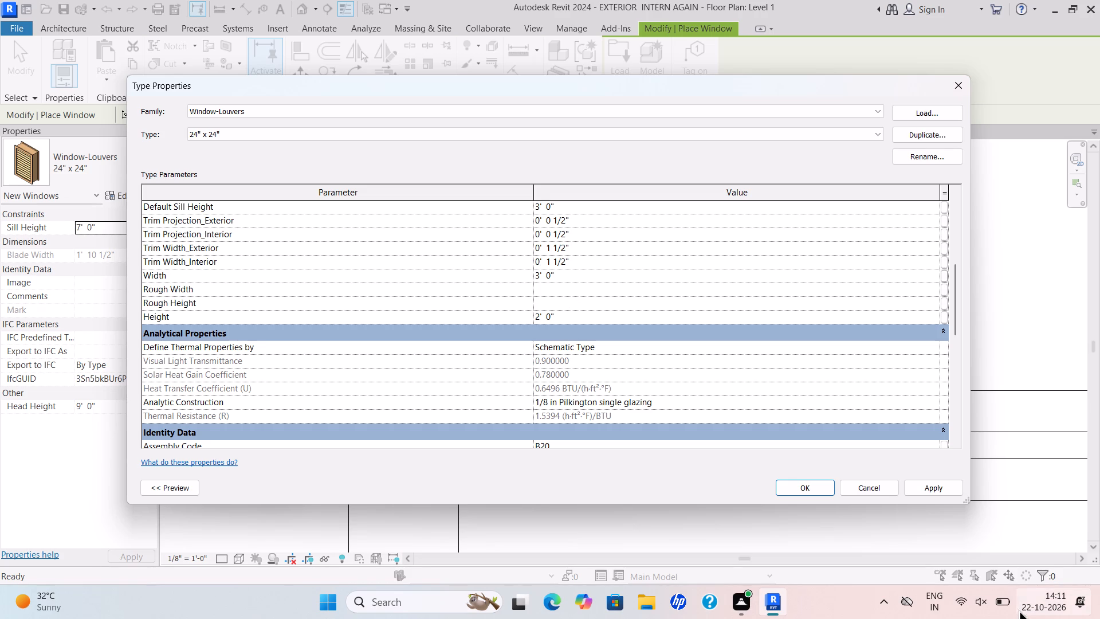
{"action": "left_click", "coordinate": [934, 489]}
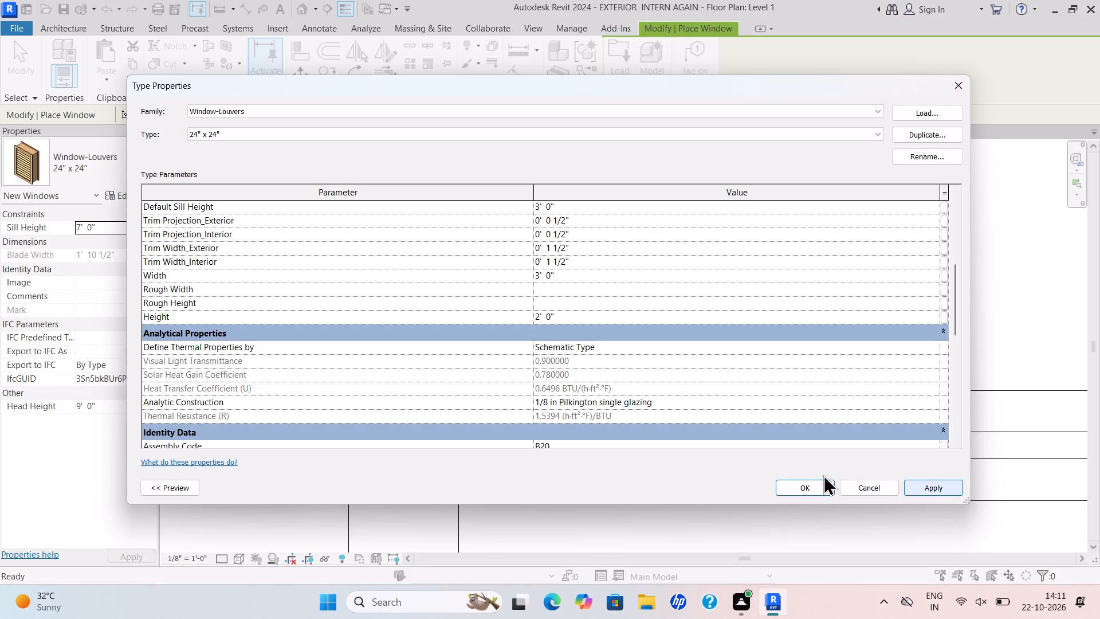
{"action": "left_click", "coordinate": [808, 483]}
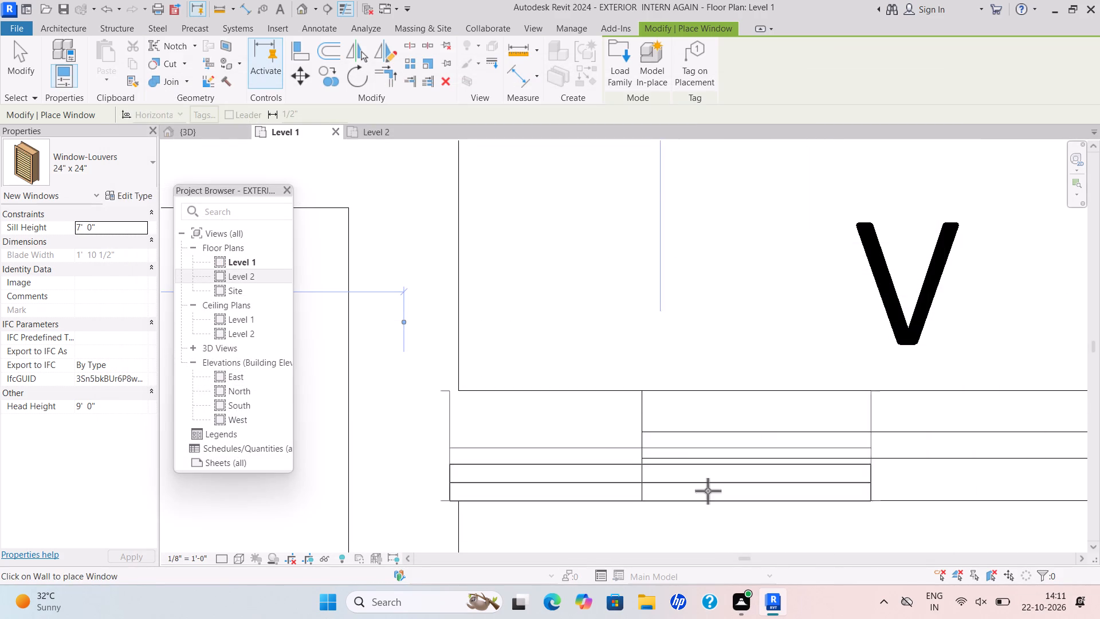
Place a Window-Louvers 24" x 24" with a 7' sill height at the V mark in the dressing room's north wall, centred between its side walls.
{"action": "scroll", "coordinate": [757, 473], "scroll_direction": "down", "scroll_amount": 7}
{"action": "middle_click_drag", "start_coordinate": [756, 472], "coordinate": [738, 465]}
{"action": "scroll", "coordinate": [788, 452], "scroll_direction": "up", "scroll_amount": 4}
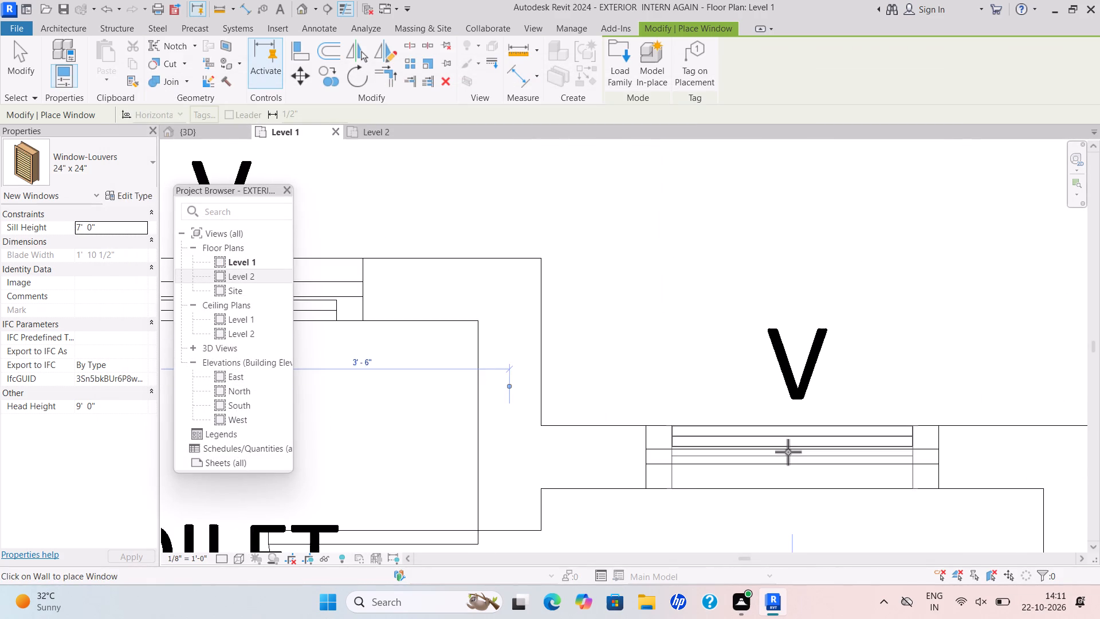
{"action": "left_click", "coordinate": [788, 455]}
Place a Window-Louvers 24" x 24" at the V mark in the 7'-0"x6'-6" washing area's south wall, about 3'-10" from the west wall's centreline.
{"action": "scroll", "coordinate": [815, 476], "scroll_direction": "down", "scroll_amount": 4}
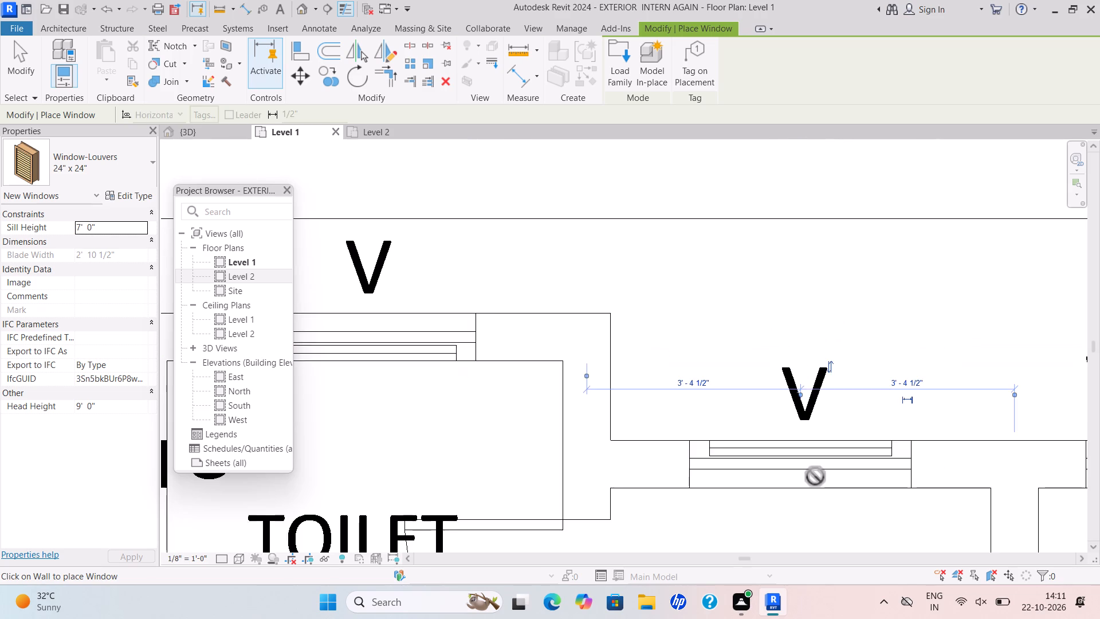
{"action": "scroll", "coordinate": [785, 479], "scroll_direction": "down", "scroll_amount": 3}
{"action": "middle_click", "coordinate": [768, 477]}
{"action": "scroll", "coordinate": [768, 477], "scroll_direction": "down", "scroll_amount": 2}
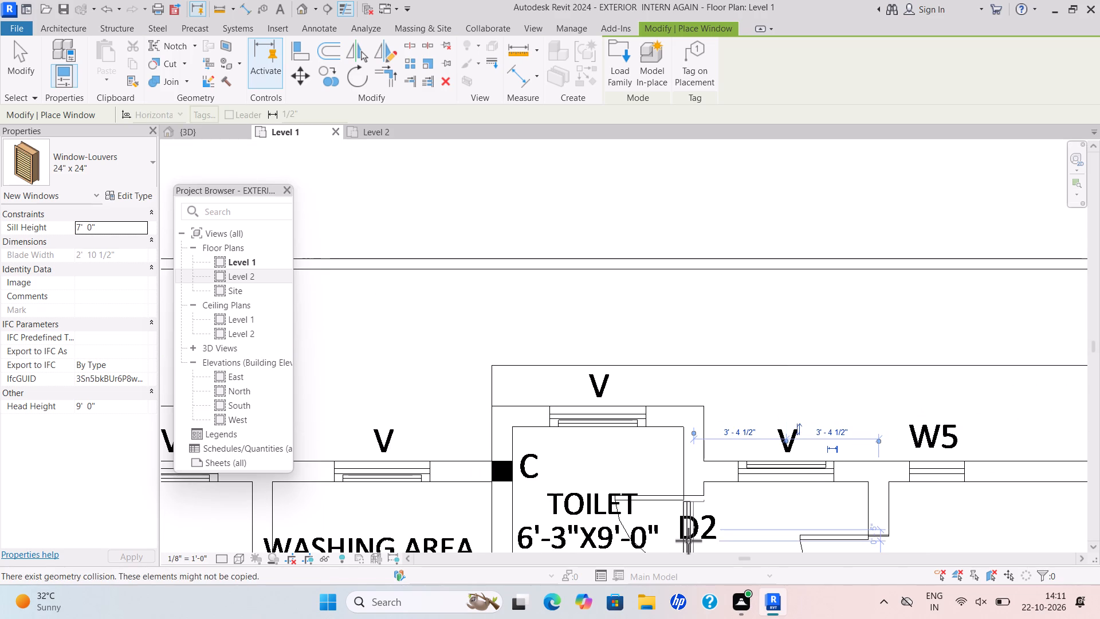
{"action": "scroll", "coordinate": [775, 505], "scroll_direction": "down", "scroll_amount": 4}
{"action": "middle_click_drag", "start_coordinate": [775, 505], "coordinate": [852, 322]}
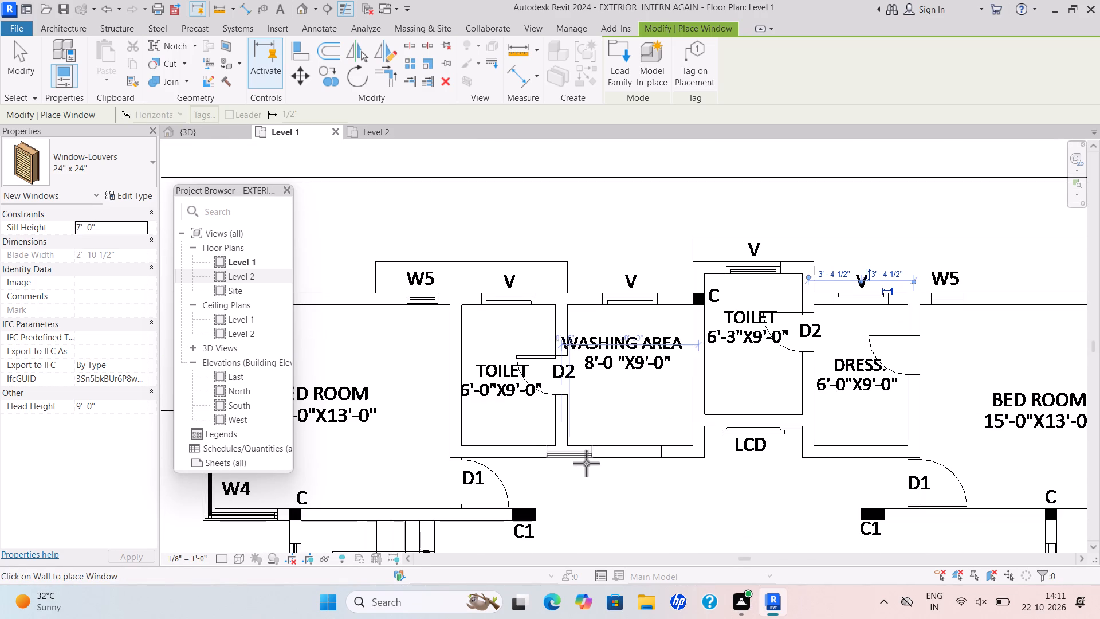
{"action": "scroll", "coordinate": [687, 460], "scroll_direction": "down", "scroll_amount": 2}
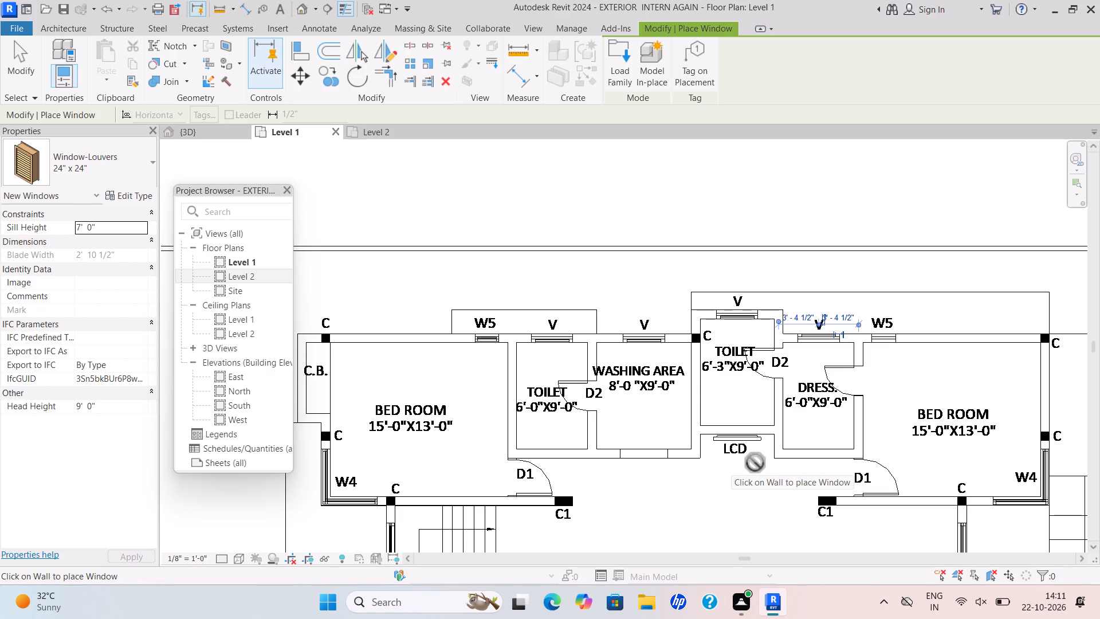
{"action": "scroll", "coordinate": [765, 456], "scroll_direction": "down", "scroll_amount": 2}
{"action": "middle_click_drag", "start_coordinate": [772, 437], "coordinate": [823, 318]}
{"action": "scroll", "coordinate": [812, 340], "scroll_direction": "down", "scroll_amount": 1}
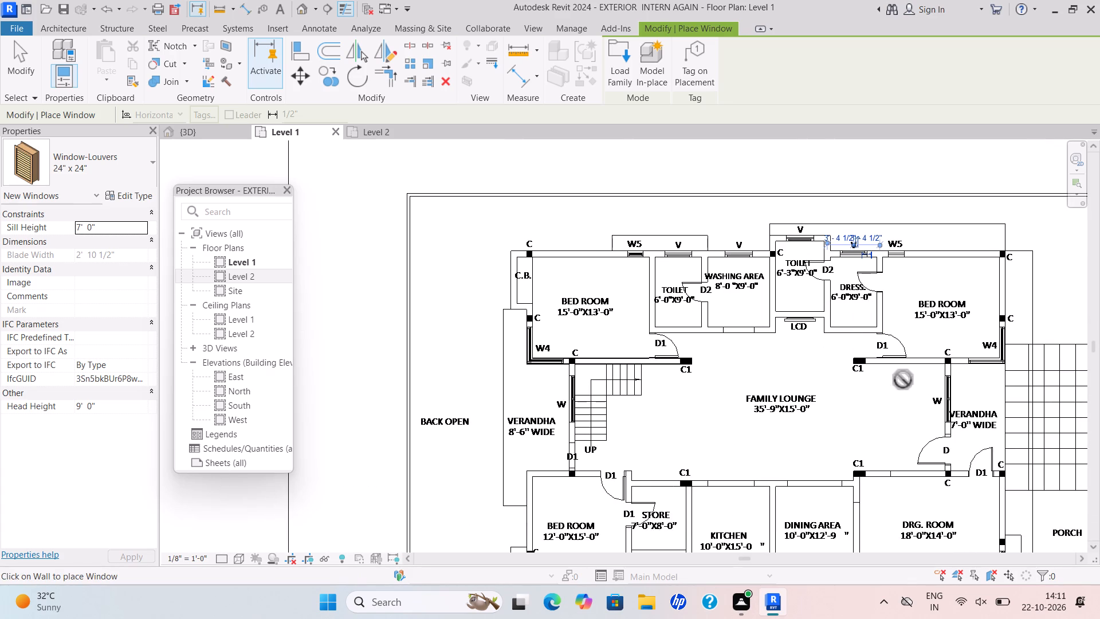
{"action": "scroll", "coordinate": [637, 439], "scroll_direction": "down", "scroll_amount": 1}
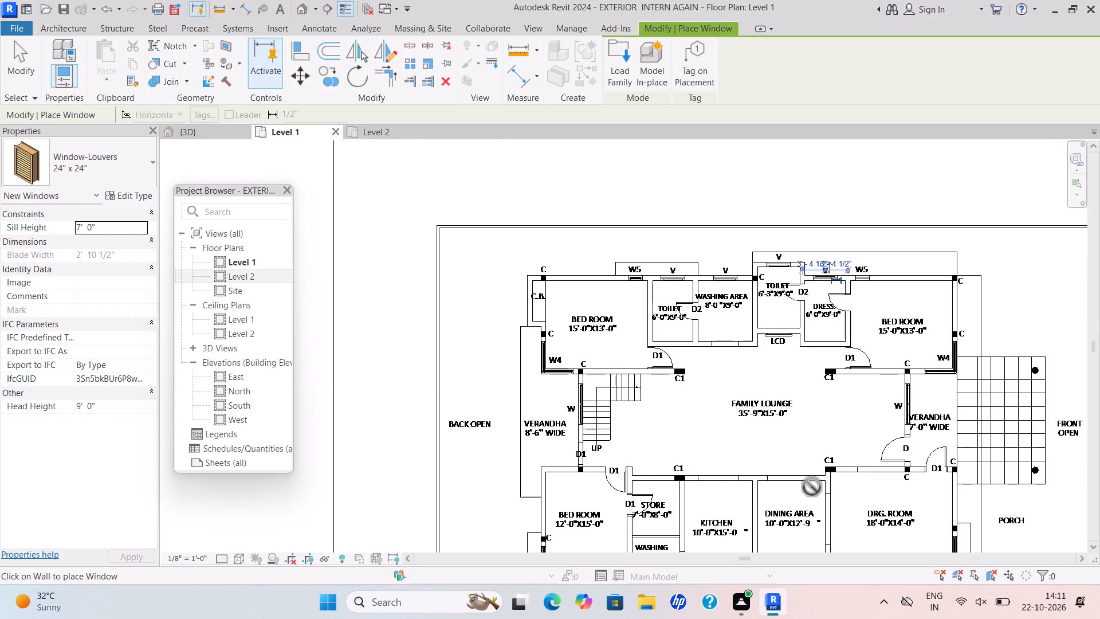
{"action": "scroll", "coordinate": [814, 488], "scroll_direction": "down", "scroll_amount": 3}
{"action": "middle_click_drag", "start_coordinate": [820, 519], "coordinate": [815, 415]}
{"action": "scroll", "coordinate": [803, 483], "scroll_direction": "down", "scroll_amount": 1}
{"action": "scroll", "coordinate": [826, 445], "scroll_direction": "up", "scroll_amount": 8}
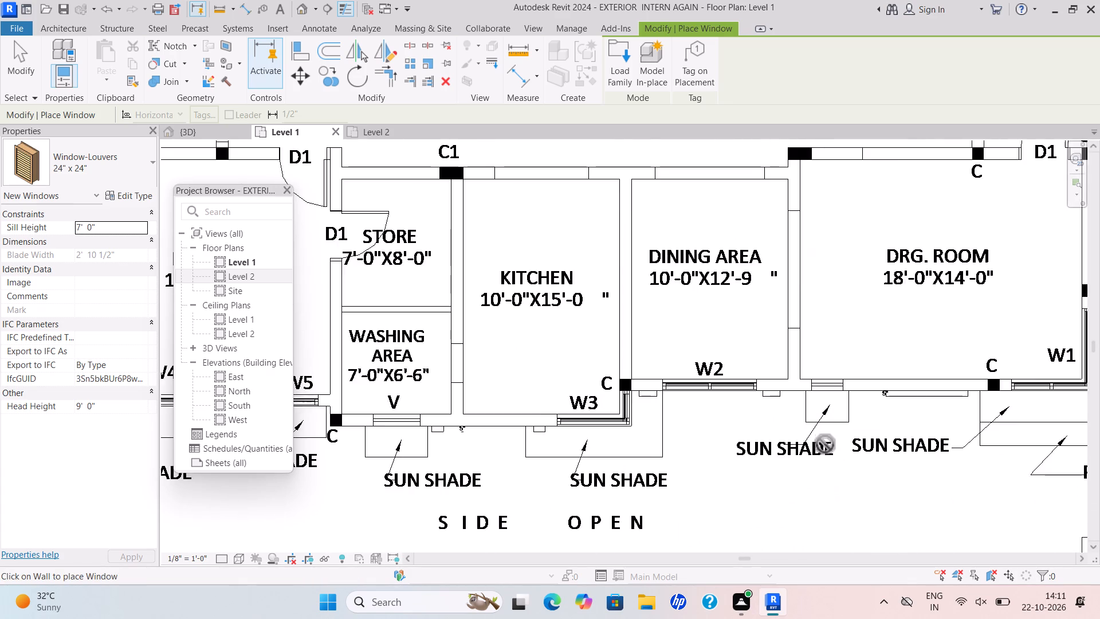
{"action": "scroll", "coordinate": [825, 444], "scroll_direction": "up", "scroll_amount": 6}
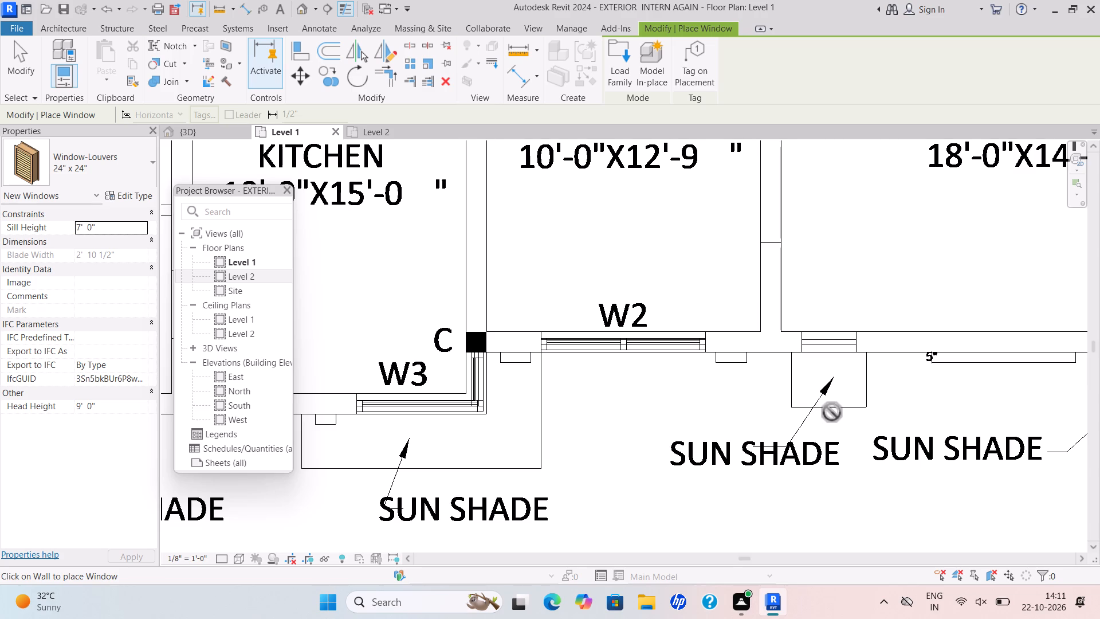
{"action": "scroll", "coordinate": [863, 416], "scroll_direction": "down", "scroll_amount": 5}
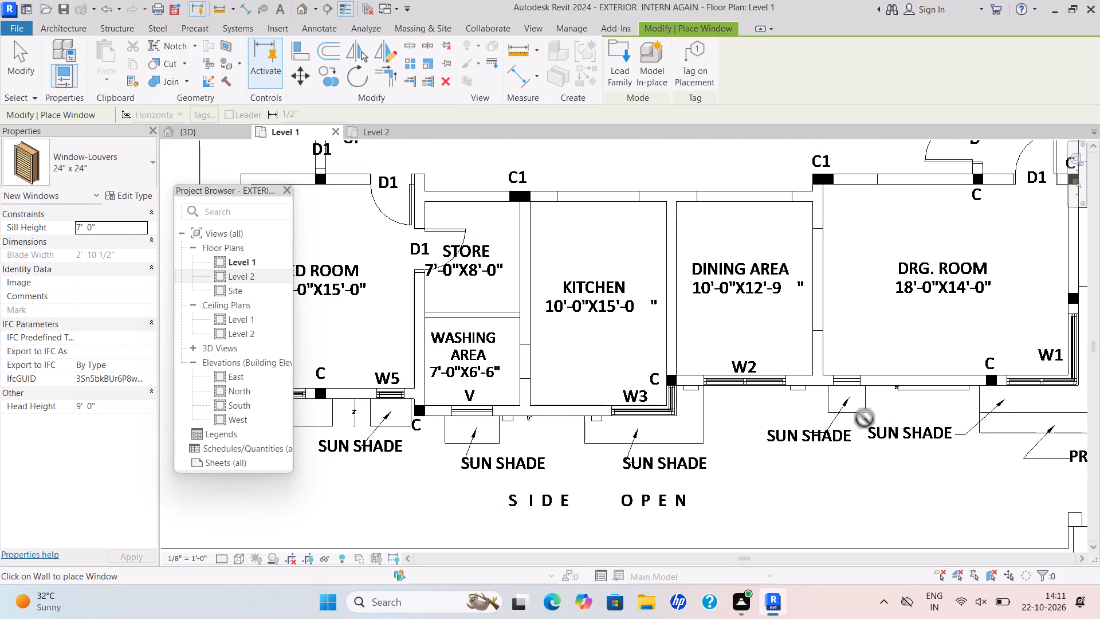
{"action": "scroll", "coordinate": [463, 402], "scroll_direction": "up", "scroll_amount": 10}
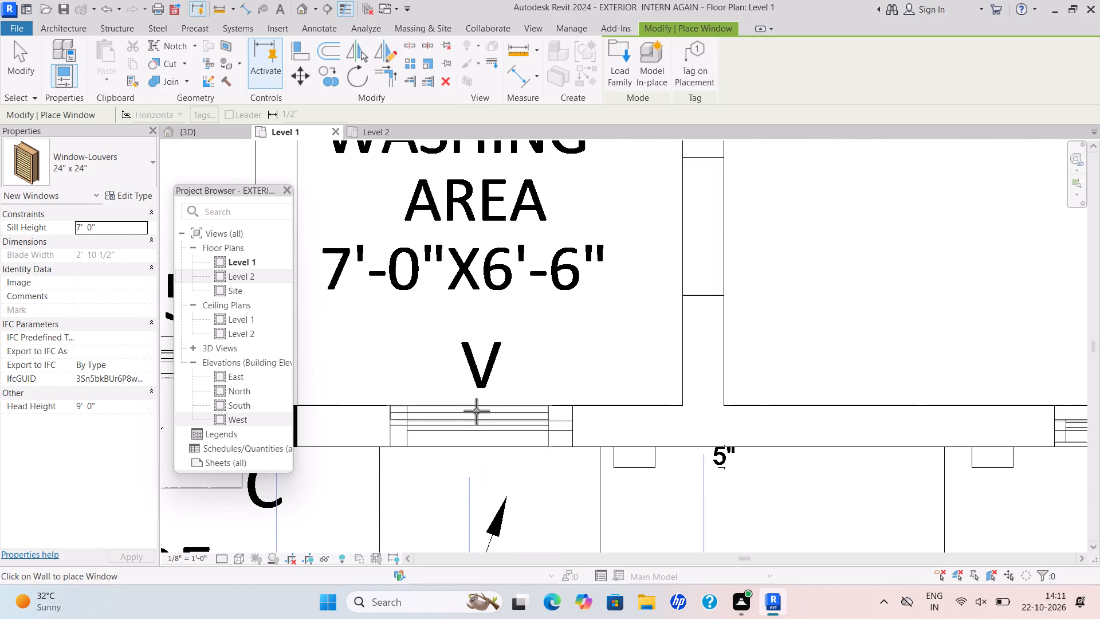
{"action": "scroll", "coordinate": [492, 425], "scroll_direction": "up", "scroll_amount": 5}
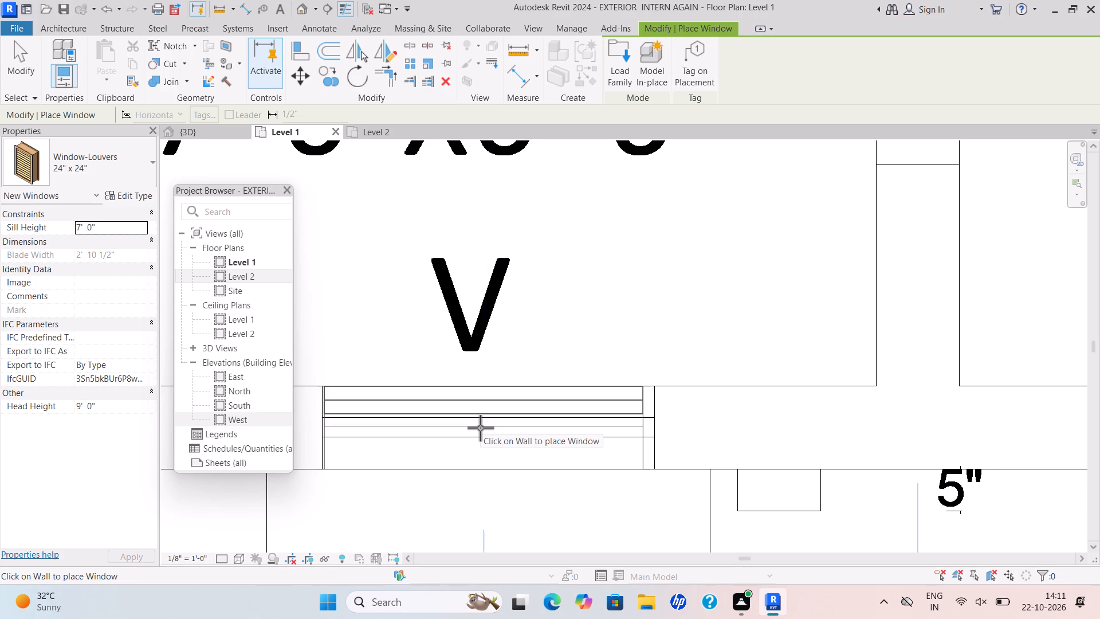
{"action": "left_click", "coordinate": [480, 428]}
Place a Window-Louvers 24" x 24" at the V mark in the first floor plan toilet's north wall, centred between its side walls.
{"action": "scroll", "coordinate": [632, 418], "scroll_direction": "down", "scroll_amount": 5}
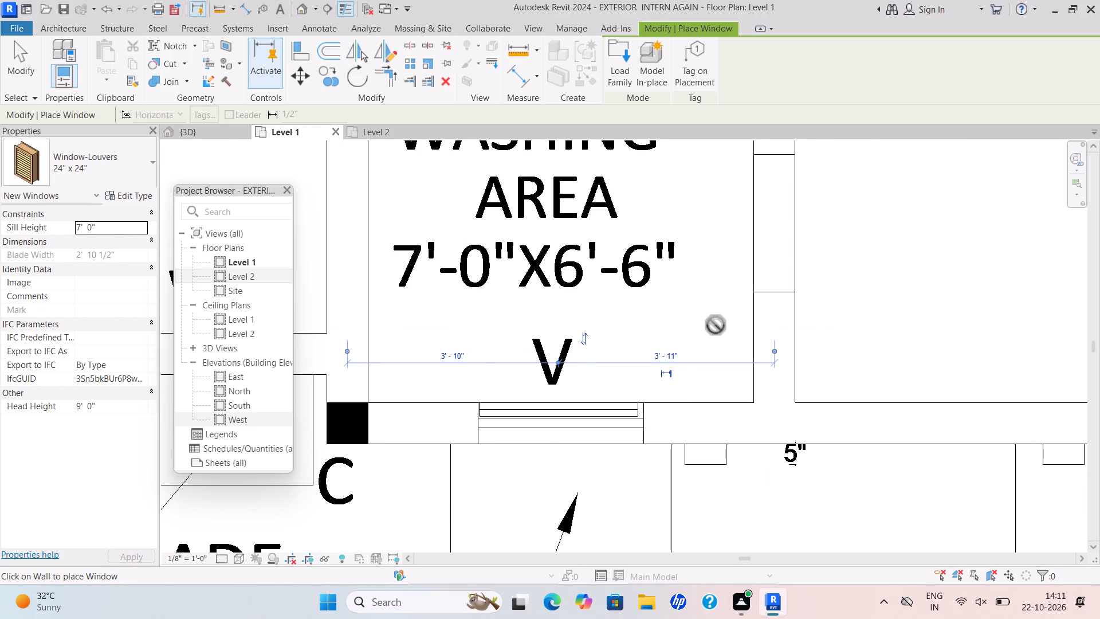
{"action": "scroll", "coordinate": [716, 326], "scroll_direction": "down", "scroll_amount": 7}
{"action": "scroll", "coordinate": [657, 387], "scroll_direction": "down", "scroll_amount": 4}
{"action": "middle_click_drag", "start_coordinate": [656, 389], "coordinate": [740, 387]}
{"action": "scroll", "coordinate": [649, 366], "scroll_direction": "down", "scroll_amount": 4}
{"action": "middle_click_drag", "start_coordinate": [651, 366], "coordinate": [741, 366]}
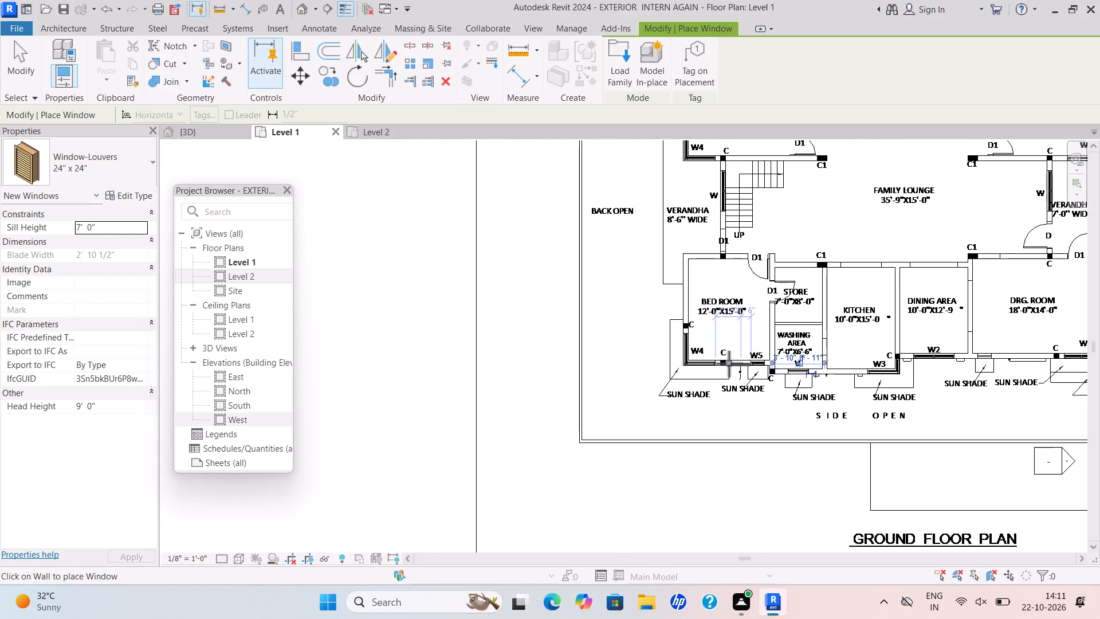
{"action": "scroll", "coordinate": [729, 363], "scroll_direction": "down", "scroll_amount": 6}
{"action": "scroll", "coordinate": [844, 361], "scroll_direction": "down", "scroll_amount": 2}
{"action": "scroll", "coordinate": [844, 362], "scroll_direction": "up", "scroll_amount": 1}
{"action": "scroll", "coordinate": [844, 365], "scroll_direction": "down", "scroll_amount": 3}
{"action": "middle_click_drag", "start_coordinate": [929, 367], "coordinate": [756, 381]}
{"action": "scroll", "coordinate": [829, 379], "scroll_direction": "down", "scroll_amount": 1}
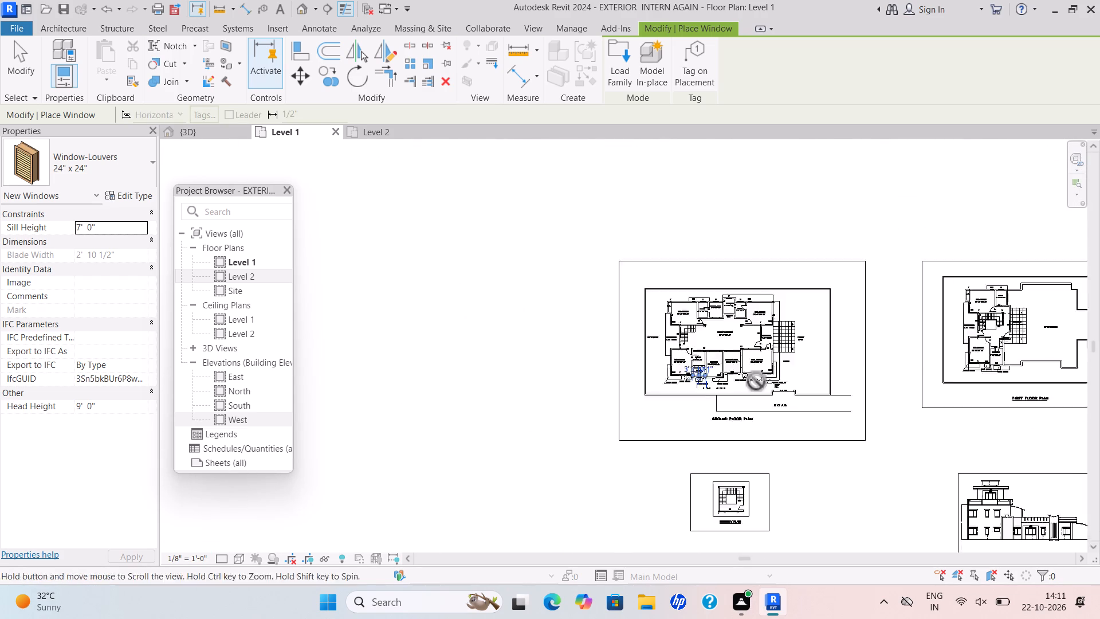
{"action": "middle_click_drag", "start_coordinate": [756, 381], "coordinate": [758, 381]}
{"action": "scroll", "coordinate": [958, 385], "scroll_direction": "up", "scroll_amount": 10}
{"action": "scroll", "coordinate": [779, 364], "scroll_direction": "up", "scroll_amount": 6}
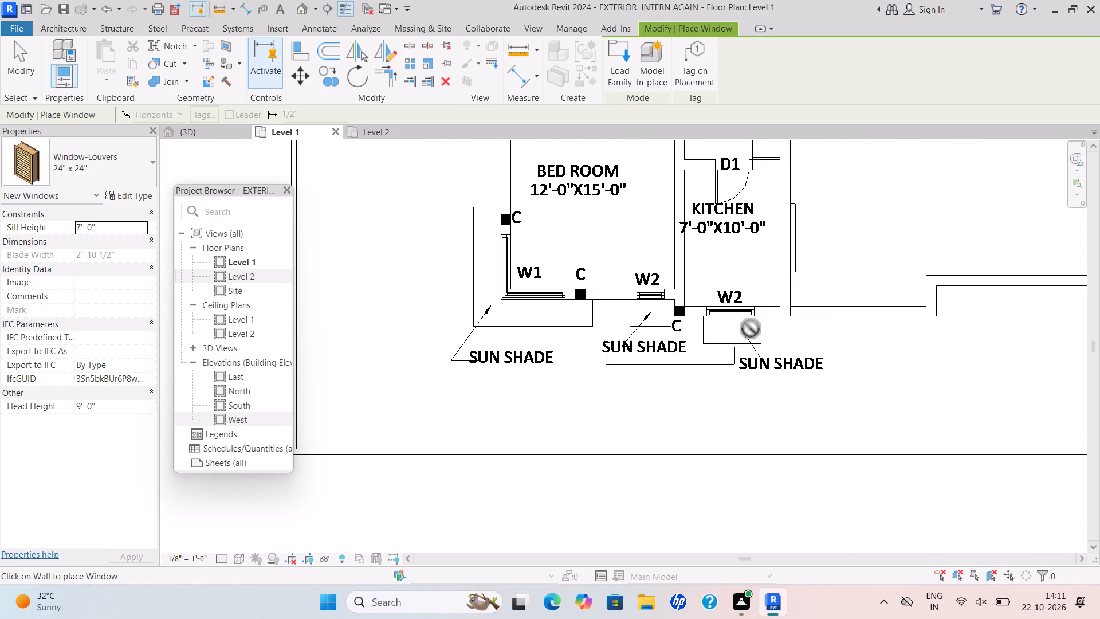
{"action": "middle_click_drag", "start_coordinate": [748, 331], "coordinate": [631, 477]}
{"action": "scroll", "coordinate": [741, 350], "scroll_direction": "down", "scroll_amount": 1}
{"action": "scroll", "coordinate": [619, 367], "scroll_direction": "down", "scroll_amount": 2}
{"action": "middle_click_drag", "start_coordinate": [618, 370], "coordinate": [547, 472]}
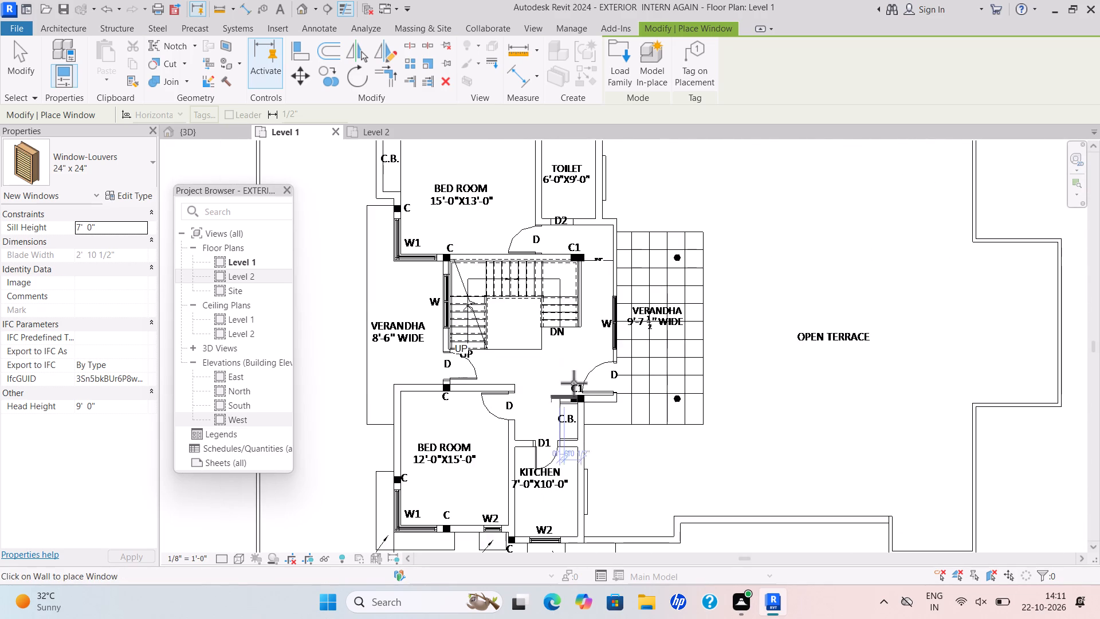
{"action": "middle_click_drag", "start_coordinate": [580, 413], "coordinate": [550, 497]}
{"action": "scroll", "coordinate": [550, 496], "scroll_direction": "down", "scroll_amount": 1}
{"action": "scroll", "coordinate": [575, 332], "scroll_direction": "up", "scroll_amount": 2}
{"action": "scroll", "coordinate": [557, 269], "scroll_direction": "up", "scroll_amount": 2}
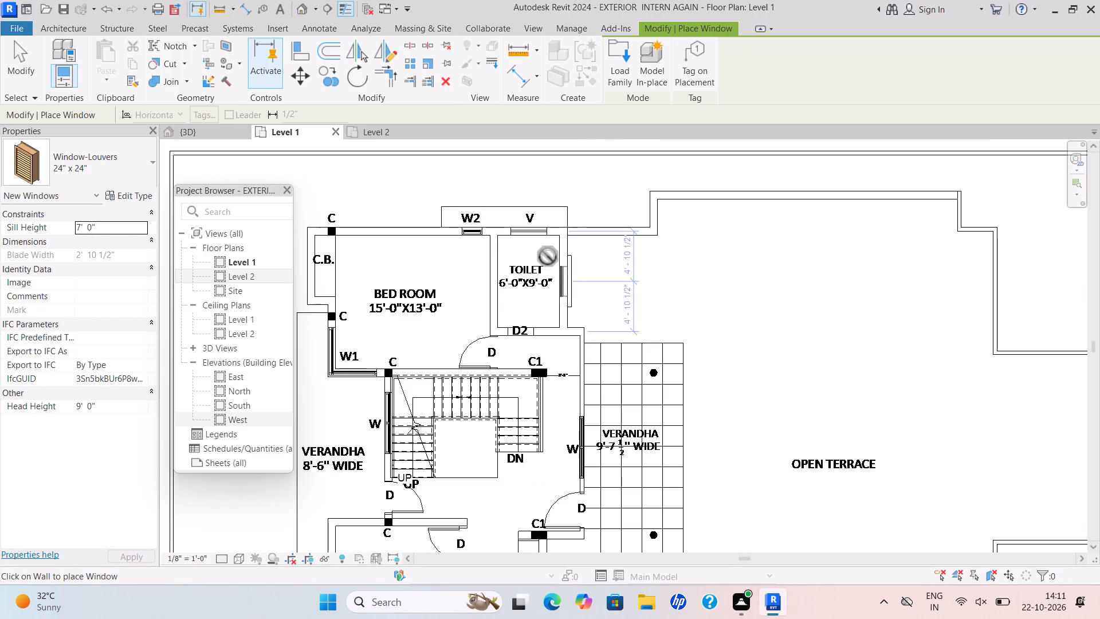
{"action": "scroll", "coordinate": [548, 256], "scroll_direction": "up", "scroll_amount": 4}
{"action": "middle_click_drag", "start_coordinate": [561, 228], "coordinate": [552, 360]}
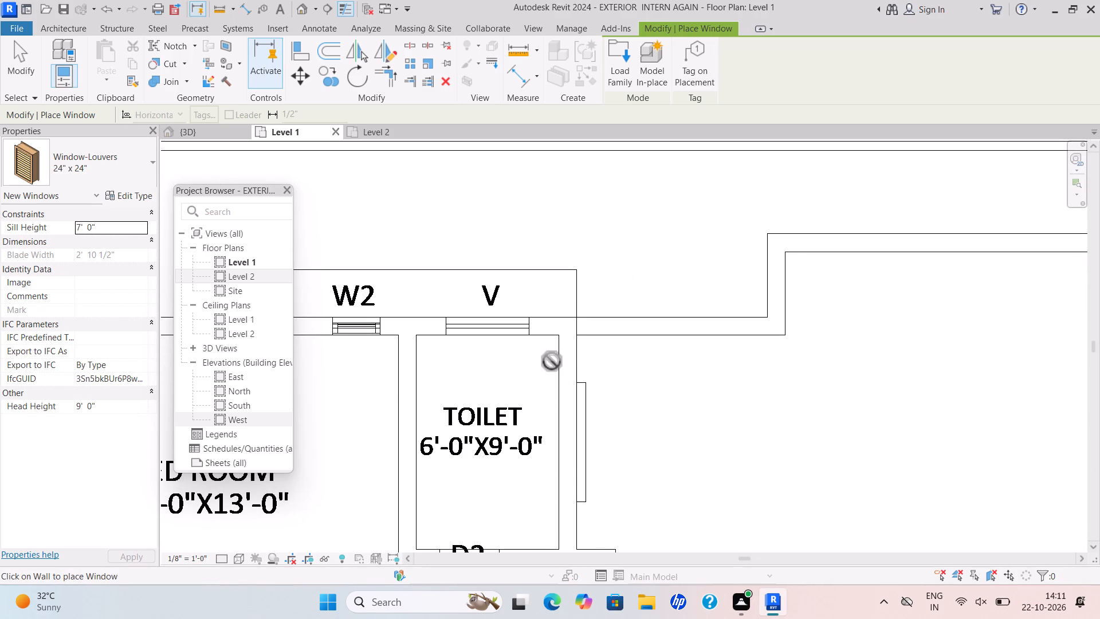
{"action": "middle_click_drag", "start_coordinate": [521, 362], "coordinate": [516, 444]}
{"action": "scroll", "coordinate": [521, 362], "scroll_direction": "down", "scroll_amount": 1}
{"action": "scroll", "coordinate": [516, 443], "scroll_direction": "down", "scroll_amount": 1}
{"action": "scroll", "coordinate": [485, 395], "scroll_direction": "up", "scroll_amount": 11}
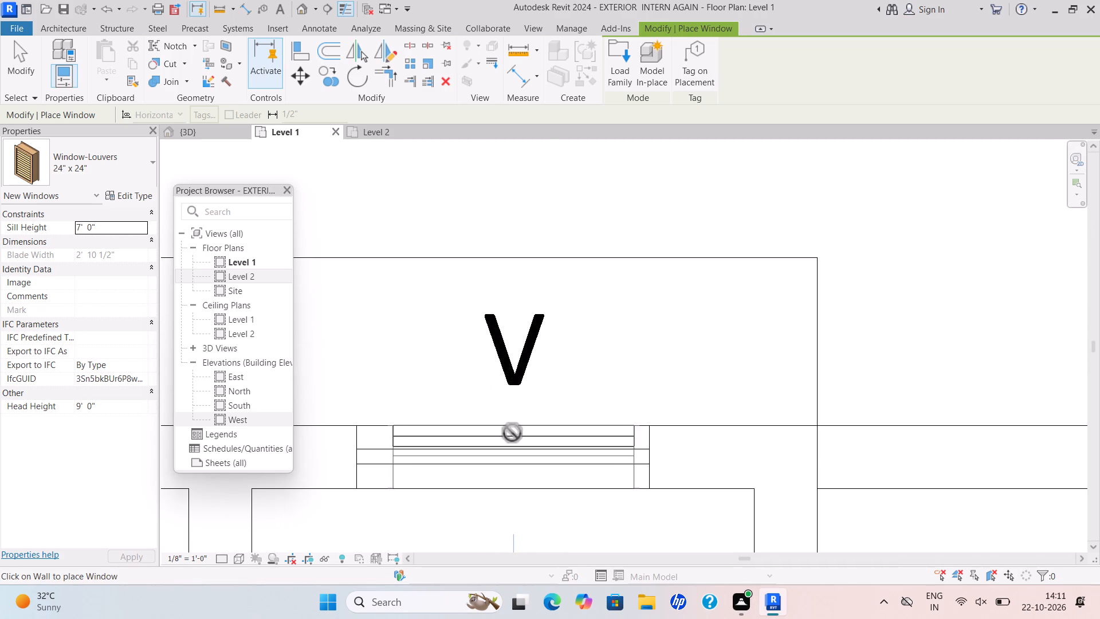
{"action": "left_click", "coordinate": [504, 431]}
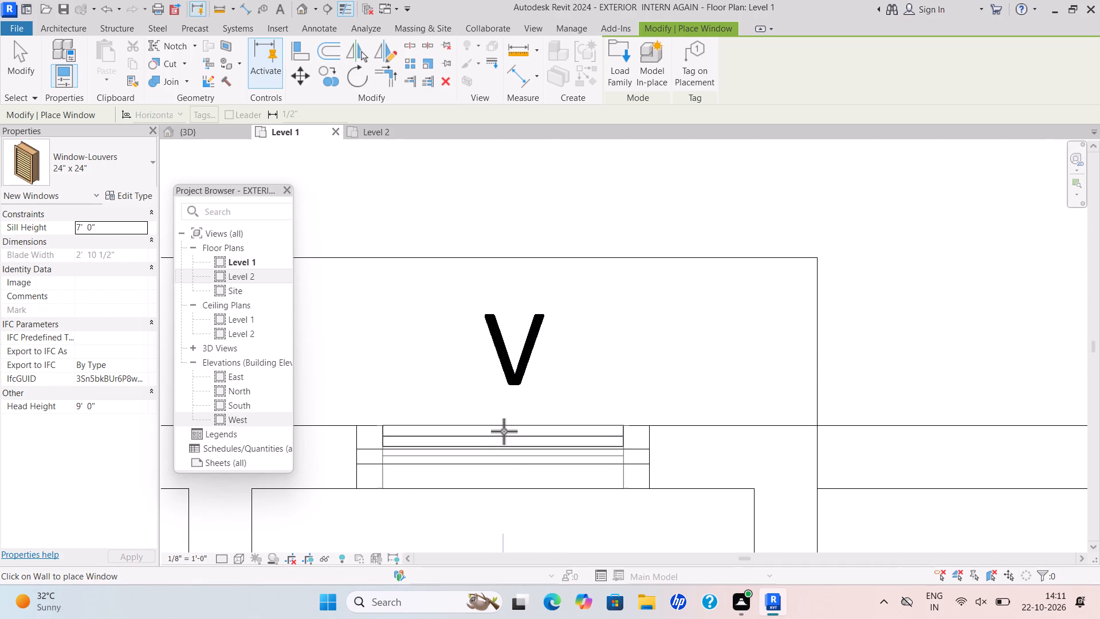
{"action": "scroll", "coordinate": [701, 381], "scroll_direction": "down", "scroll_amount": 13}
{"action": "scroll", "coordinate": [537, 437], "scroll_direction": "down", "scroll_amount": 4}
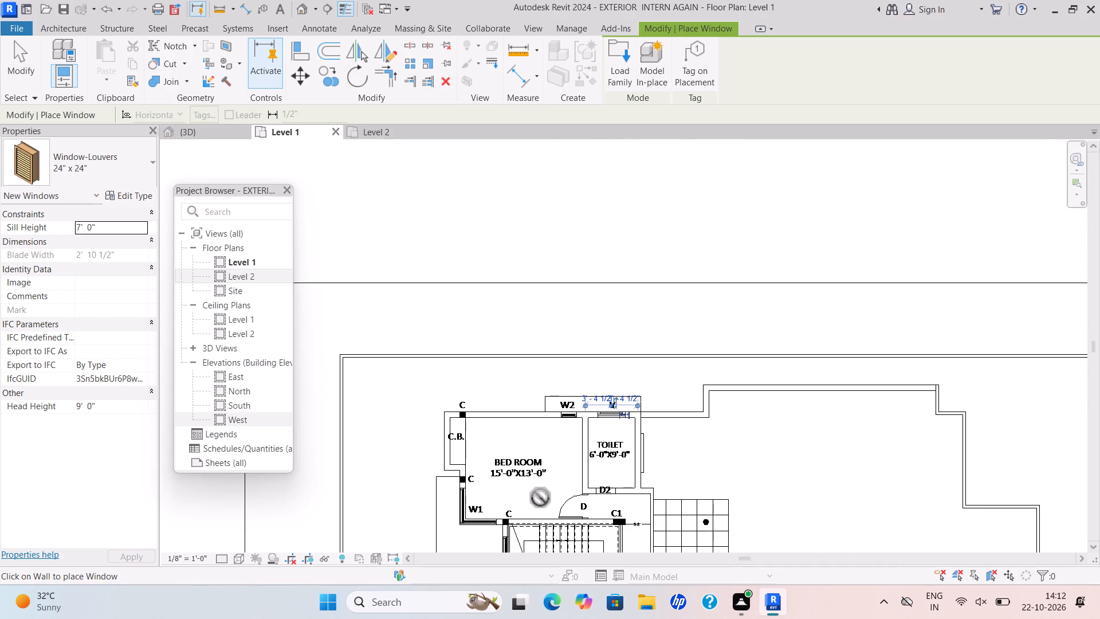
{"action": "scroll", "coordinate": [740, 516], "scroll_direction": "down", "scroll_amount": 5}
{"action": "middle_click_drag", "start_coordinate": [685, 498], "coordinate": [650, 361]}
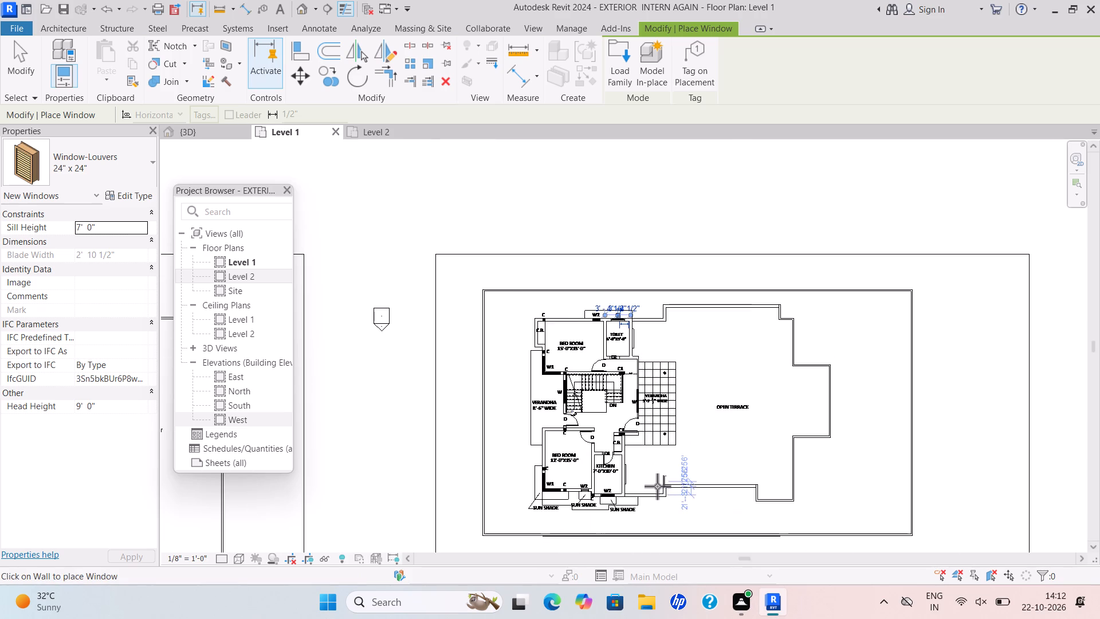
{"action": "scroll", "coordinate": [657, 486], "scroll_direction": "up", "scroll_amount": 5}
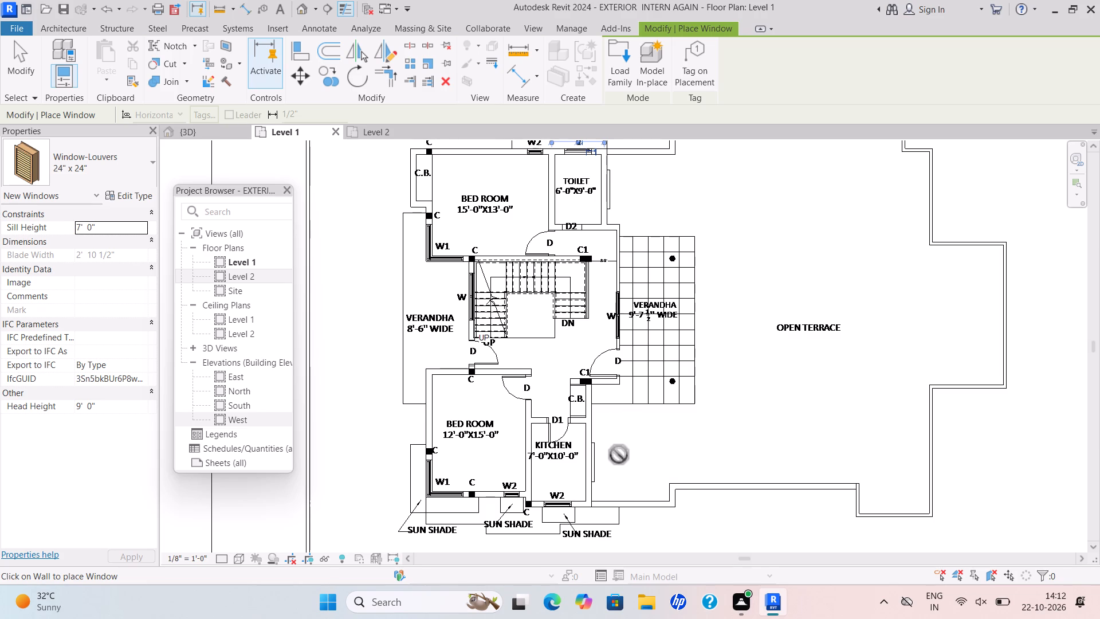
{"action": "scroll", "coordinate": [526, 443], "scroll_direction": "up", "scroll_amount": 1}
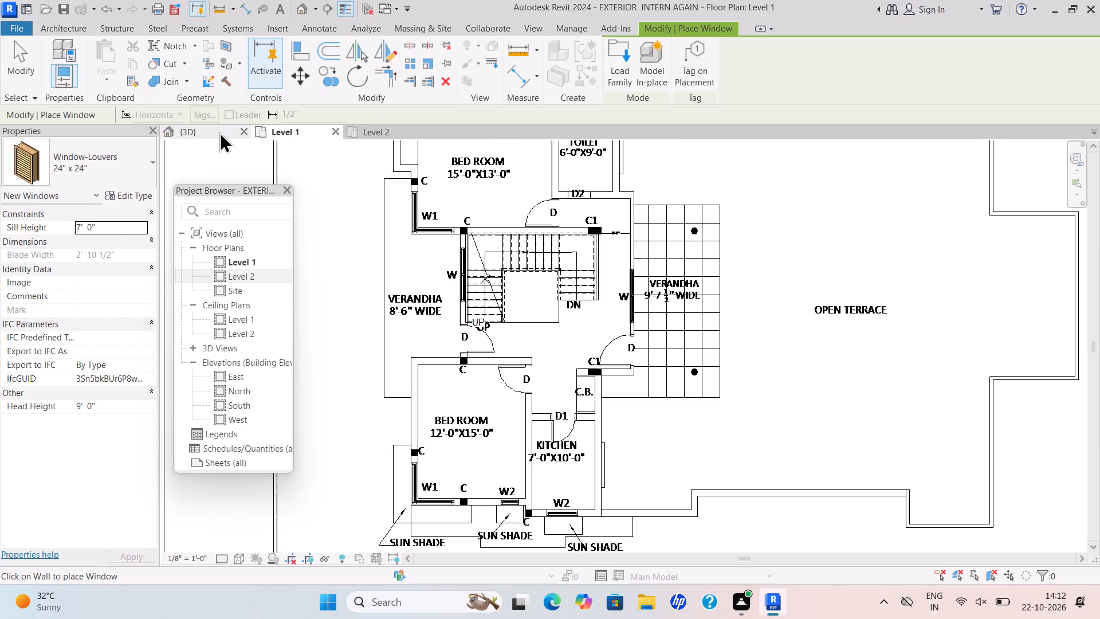
Inspect the placed louvered ventilators and the house walls in the 3D view.
{"action": "left_click", "coordinate": [219, 132]}
{"action": "scroll", "coordinate": [754, 283], "scroll_direction": "down", "scroll_amount": 2}
{"action": "scroll", "coordinate": [710, 447], "scroll_direction": "up", "scroll_amount": 3}
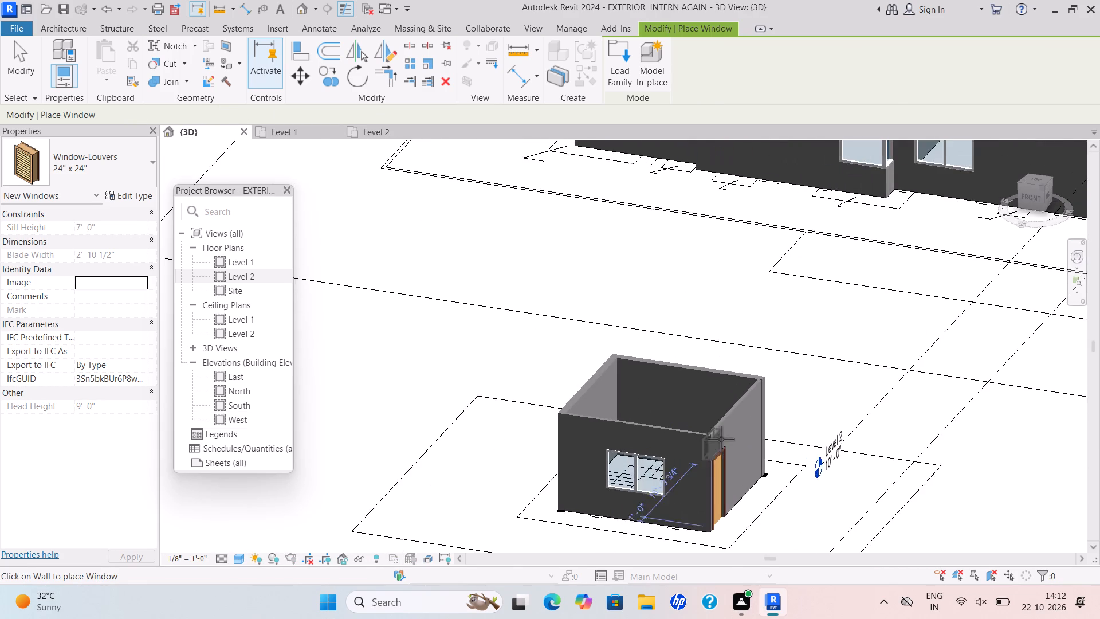
{"action": "scroll", "coordinate": [835, 410], "scroll_direction": "down", "scroll_amount": 6}
{"action": "middle_click_drag", "start_coordinate": [856, 388], "coordinate": [791, 454]}
{"action": "scroll", "coordinate": [1063, 184], "scroll_direction": "up", "scroll_amount": 4}
{"action": "scroll", "coordinate": [800, 328], "scroll_direction": "up", "scroll_amount": 3}
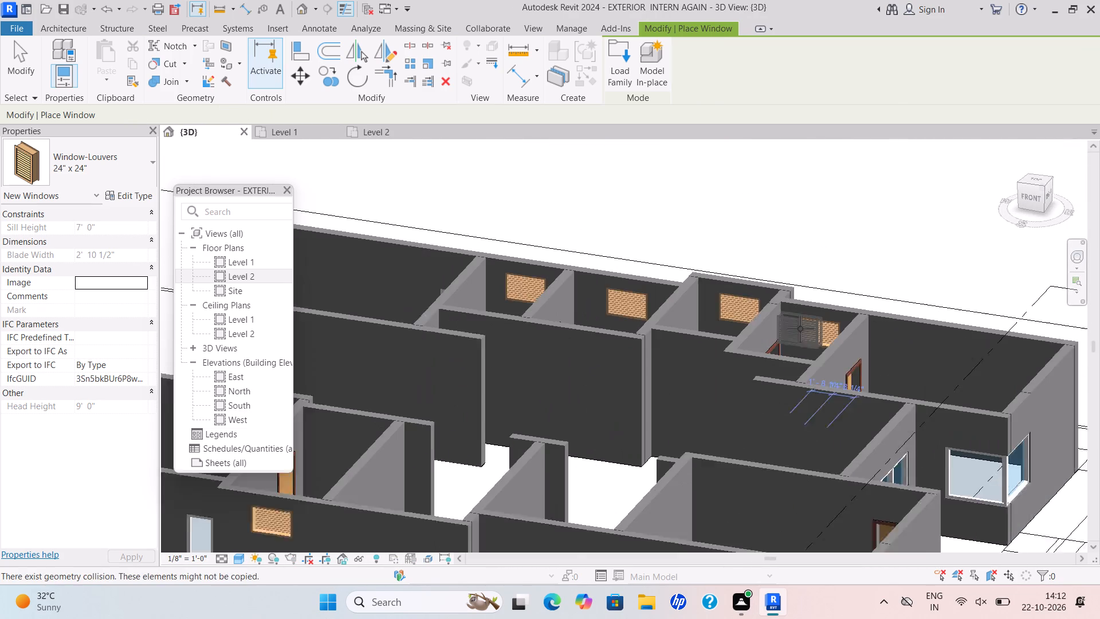
{"action": "scroll", "coordinate": [800, 328], "scroll_direction": "up", "scroll_amount": 2}
{"action": "scroll", "coordinate": [937, 382], "scroll_direction": "down", "scroll_amount": 4}
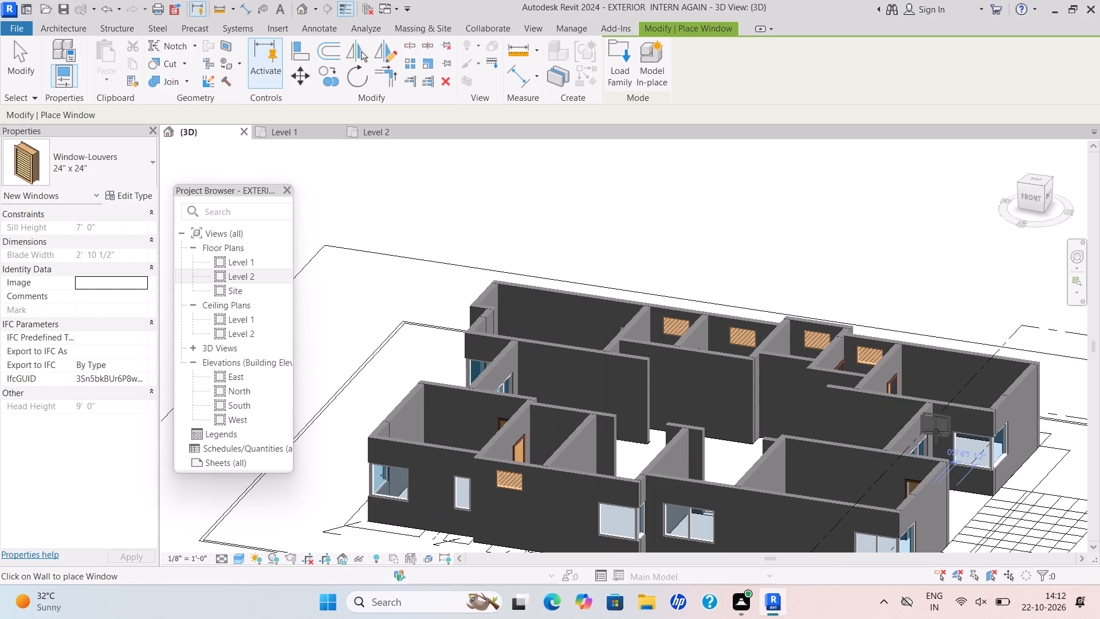
{"action": "scroll", "coordinate": [819, 438], "scroll_direction": "down", "scroll_amount": 4}
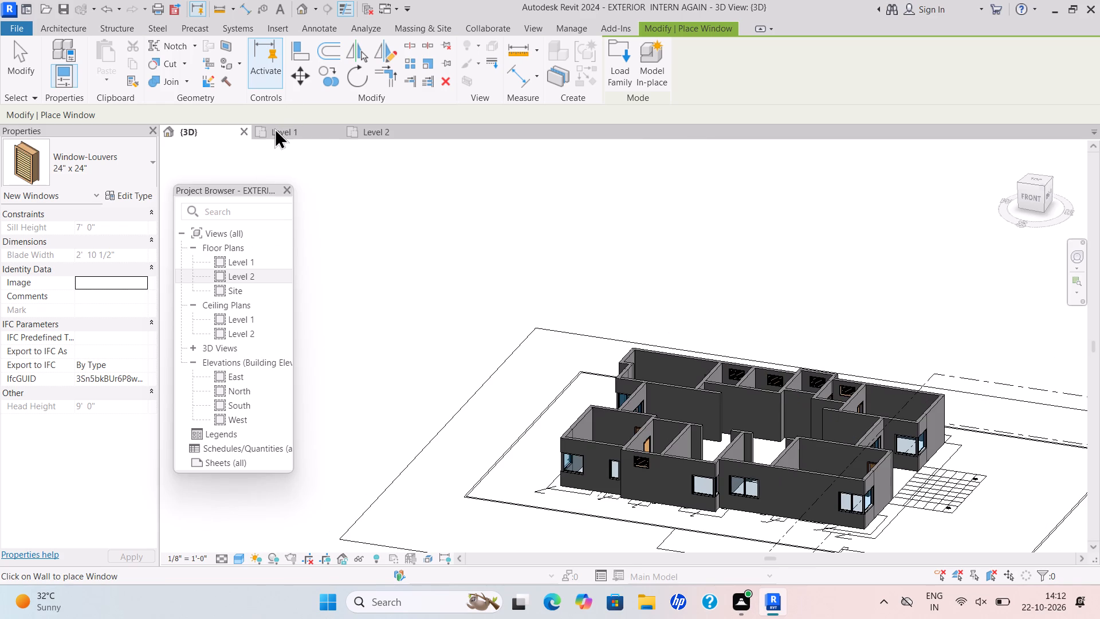
Examine the first floor plan and mumty plan on Level 1 for remaining windows and ventilators.
{"action": "left_click", "coordinate": [276, 132]}
{"action": "scroll", "coordinate": [486, 300], "scroll_direction": "down", "scroll_amount": 1}
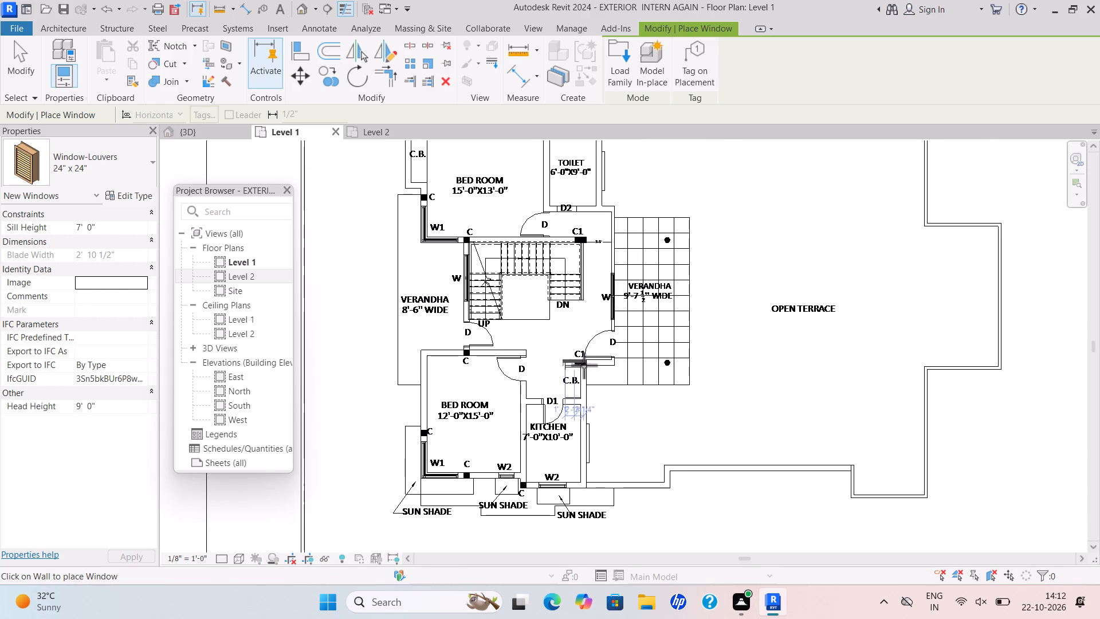
{"action": "scroll", "coordinate": [586, 377], "scroll_direction": "down", "scroll_amount": 3}
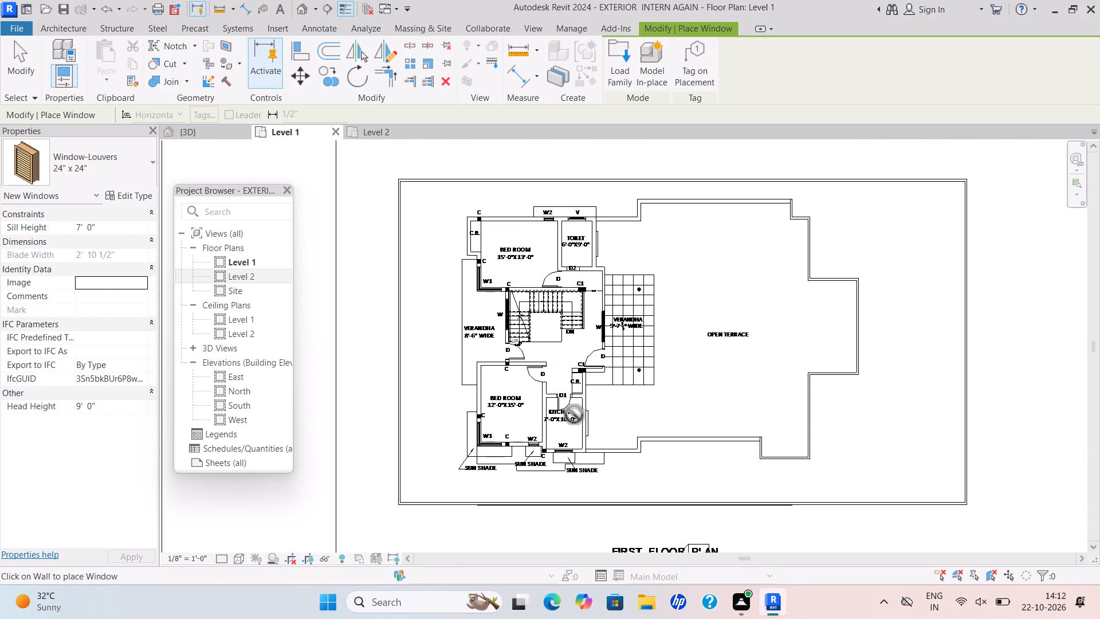
{"action": "scroll", "coordinate": [576, 492], "scroll_direction": "up", "scroll_amount": 4}
{"action": "scroll", "coordinate": [618, 416], "scroll_direction": "up", "scroll_amount": 4}
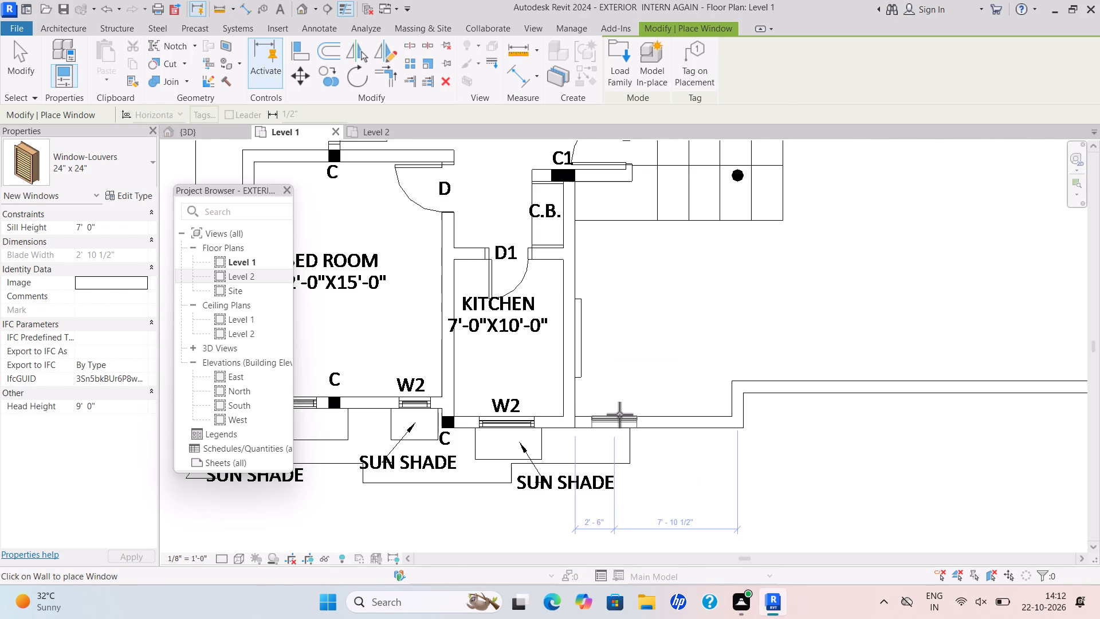
{"action": "scroll", "coordinate": [638, 425], "scroll_direction": "down", "scroll_amount": 4}
{"action": "middle_click_drag", "start_coordinate": [638, 425], "coordinate": [906, 436]}
{"action": "scroll", "coordinate": [856, 394], "scroll_direction": "down", "scroll_amount": 6}
{"action": "scroll", "coordinate": [841, 401], "scroll_direction": "up", "scroll_amount": 1}
{"action": "scroll", "coordinate": [675, 406], "scroll_direction": "down", "scroll_amount": 5}
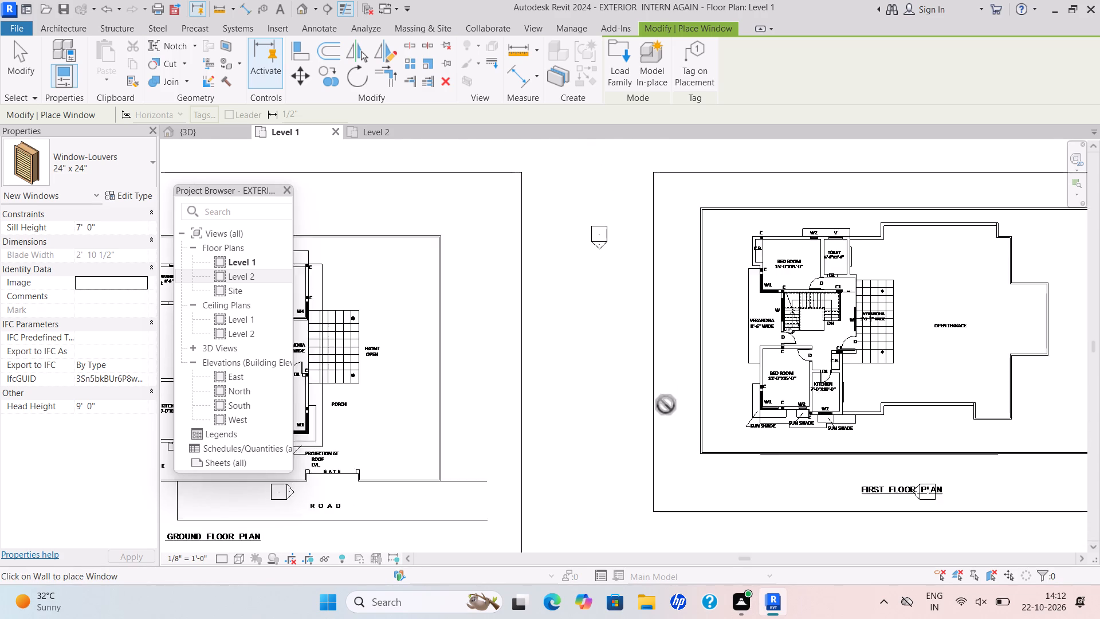
{"action": "scroll", "coordinate": [685, 387], "scroll_direction": "down", "scroll_amount": 3}
{"action": "middle_click_drag", "start_coordinate": [687, 391], "coordinate": [839, 375]}
{"action": "scroll", "coordinate": [722, 464], "scroll_direction": "up", "scroll_amount": 4}
{"action": "scroll", "coordinate": [635, 542], "scroll_direction": "up", "scroll_amount": 5}
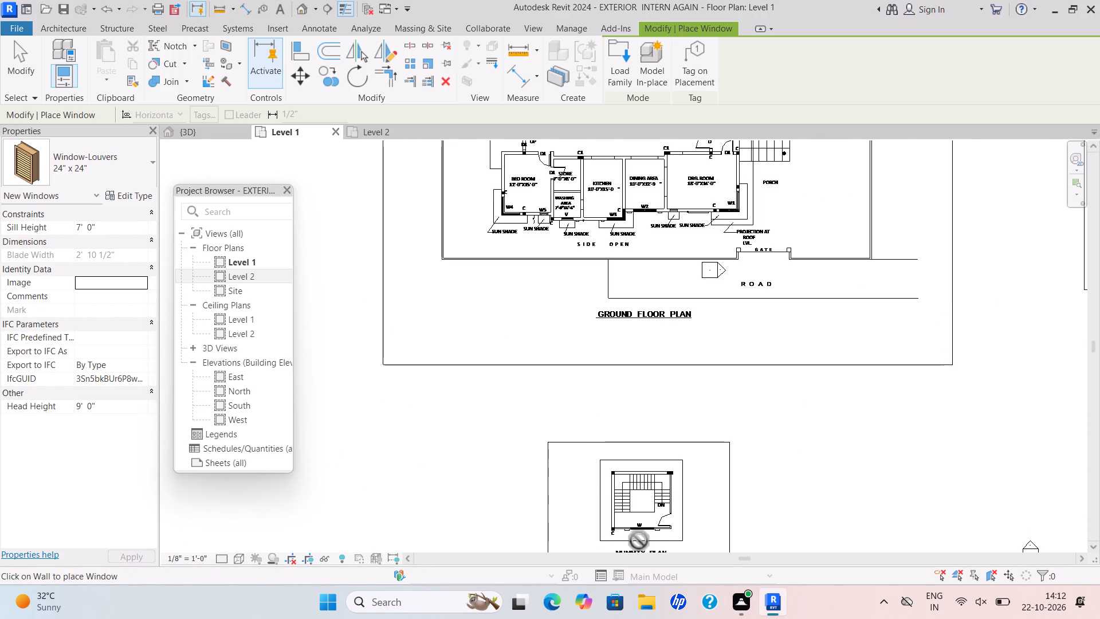
{"action": "scroll", "coordinate": [639, 540], "scroll_direction": "up", "scroll_amount": 9}
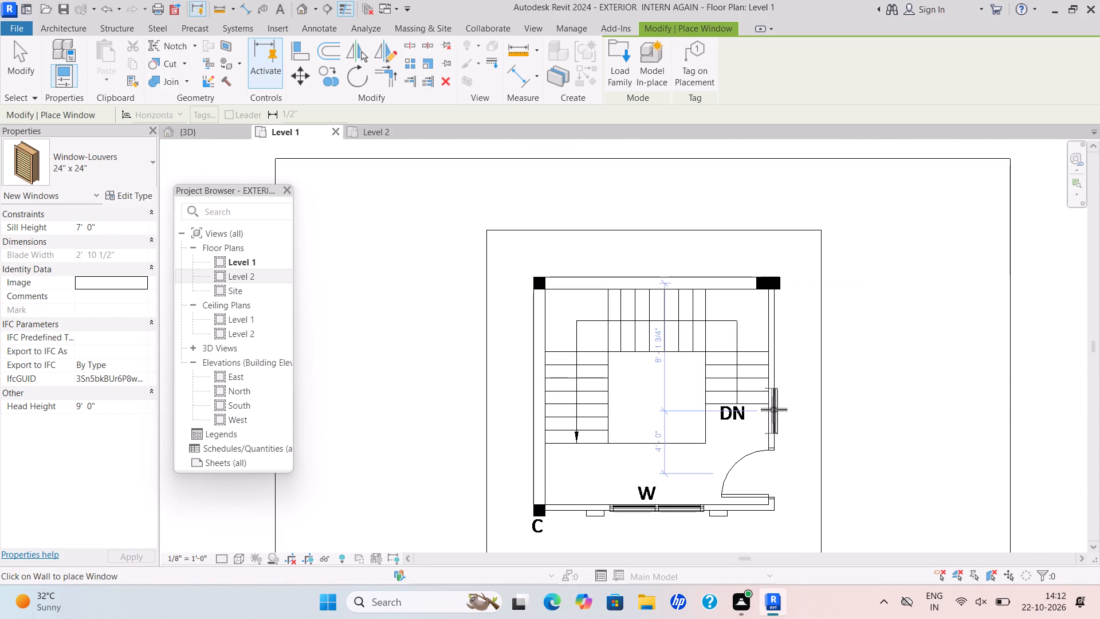
{"action": "scroll", "coordinate": [837, 394], "scroll_direction": "down", "scroll_amount": 16}
{"action": "middle_click_drag", "start_coordinate": [839, 398], "coordinate": [708, 447]}
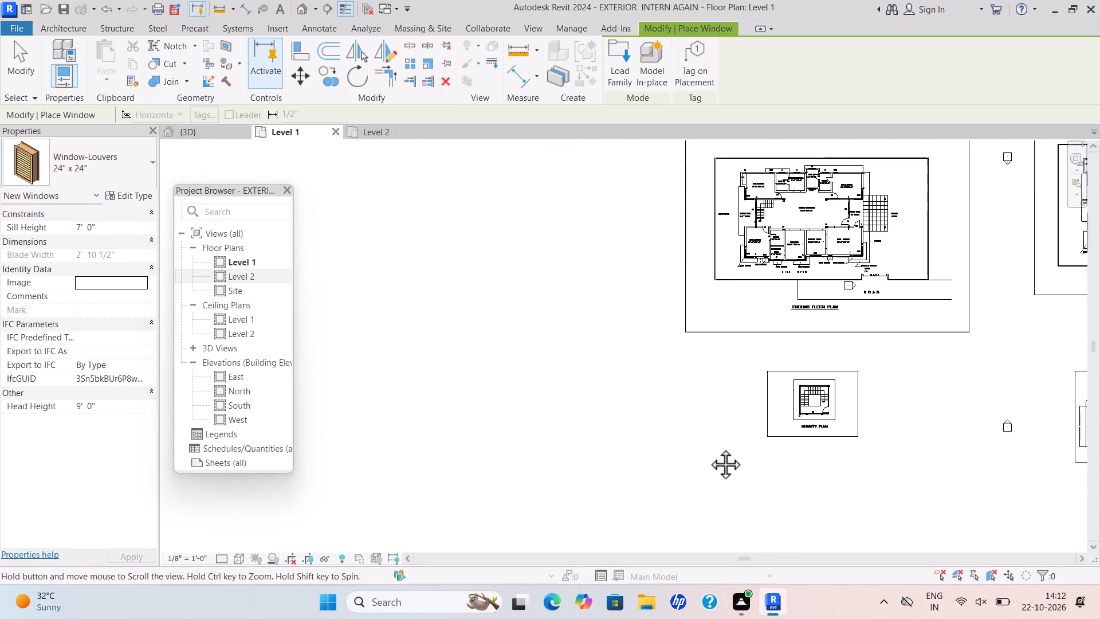
{"action": "scroll", "coordinate": [708, 447], "scroll_direction": "down", "scroll_amount": 1}
{"action": "middle_click_drag", "start_coordinate": [708, 447], "coordinate": [603, 468]}
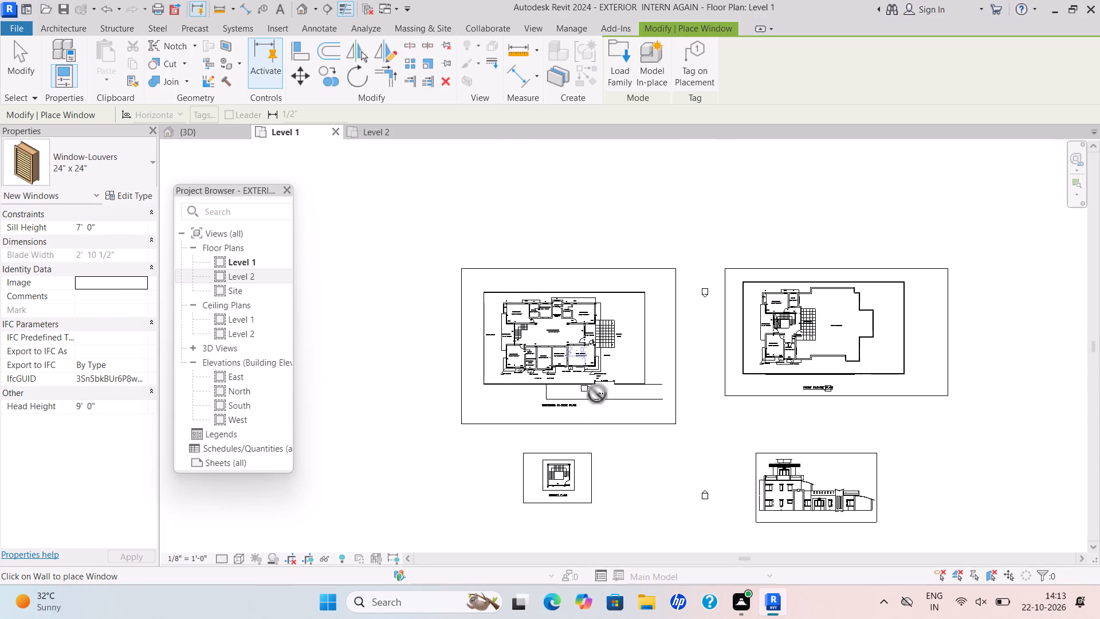
Examine the ground floor plan's window and V marks along the south and north walls, and end window placement.
{"action": "scroll", "coordinate": [598, 375], "scroll_direction": "up", "scroll_amount": 11}
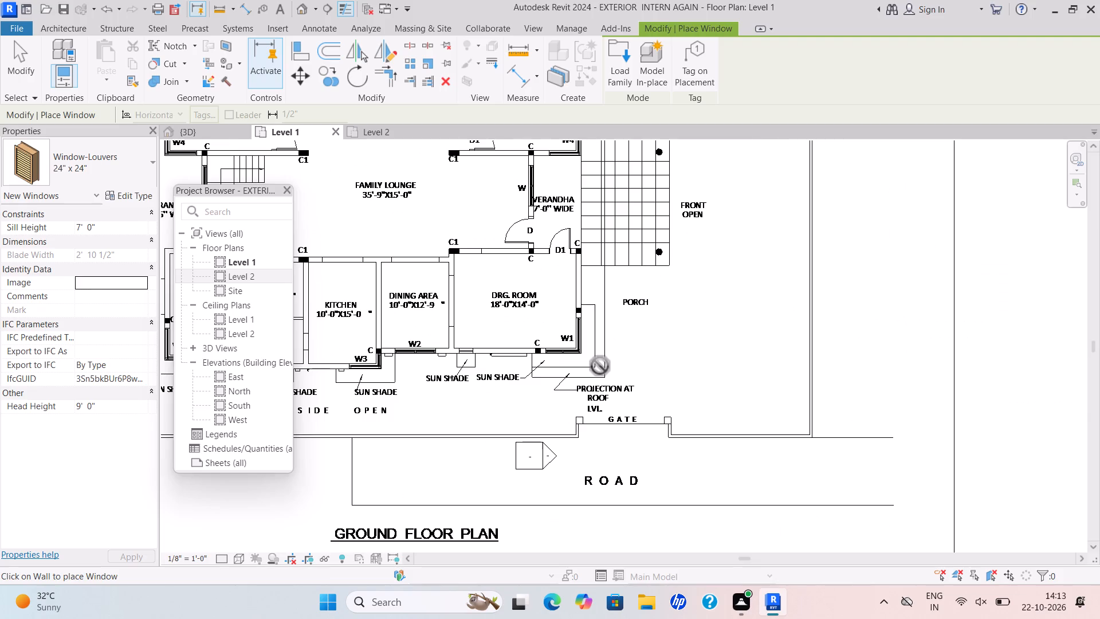
{"action": "scroll", "coordinate": [600, 366], "scroll_direction": "up", "scroll_amount": 1}
{"action": "scroll", "coordinate": [600, 366], "scroll_direction": "down", "scroll_amount": 2}
{"action": "middle_click_drag", "start_coordinate": [600, 369], "coordinate": [764, 348]}
{"action": "scroll", "coordinate": [736, 354], "scroll_direction": "down", "scroll_amount": 2}
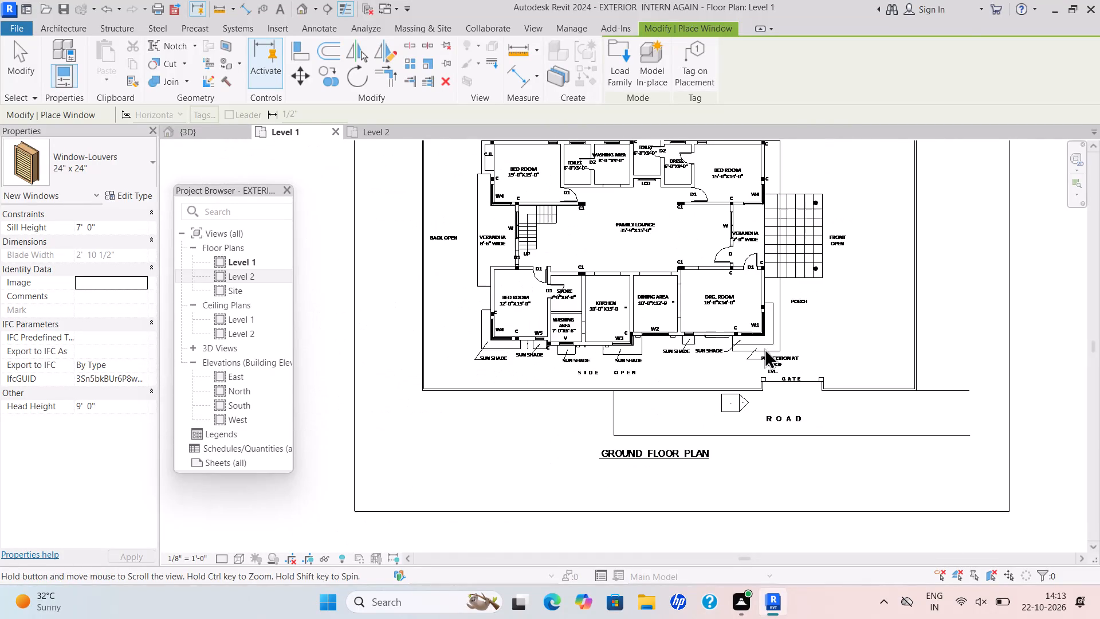
{"action": "scroll", "coordinate": [536, 293], "scroll_direction": "up", "scroll_amount": 8}
{"action": "scroll", "coordinate": [583, 315], "scroll_direction": "up", "scroll_amount": 1}
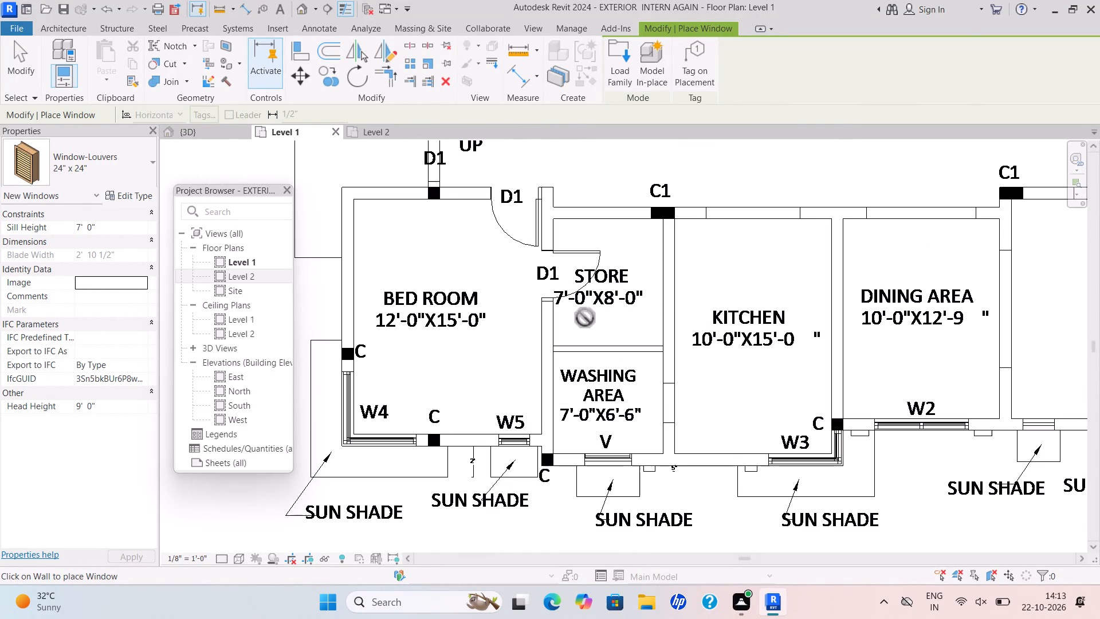
{"action": "scroll", "coordinate": [610, 489], "scroll_direction": "up", "scroll_amount": 10}
{"action": "scroll", "coordinate": [782, 357], "scroll_direction": "down", "scroll_amount": 5}
{"action": "middle_click_drag", "start_coordinate": [779, 359], "coordinate": [772, 382]}
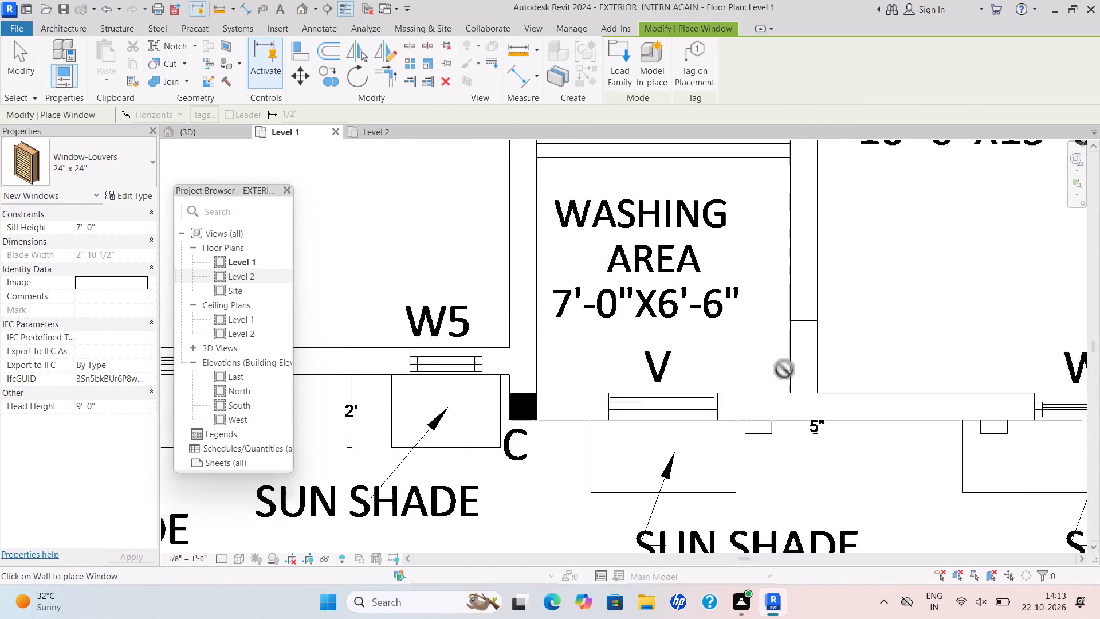
{"action": "scroll", "coordinate": [784, 369], "scroll_direction": "down", "scroll_amount": 9}
{"action": "middle_click_drag", "start_coordinate": [799, 347], "coordinate": [615, 493]}
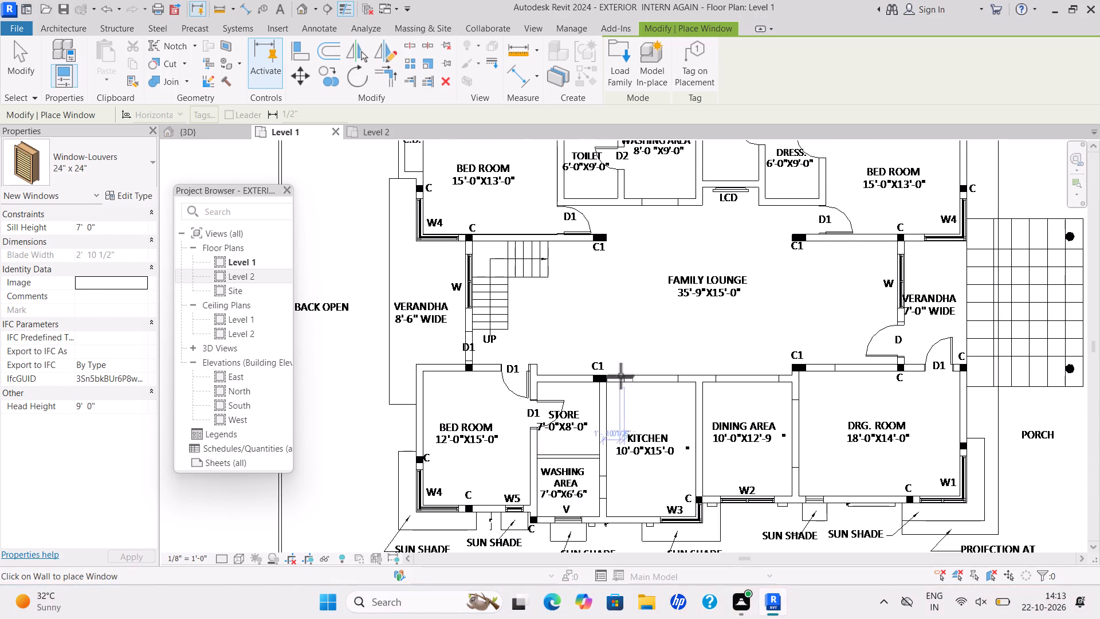
{"action": "scroll", "coordinate": [627, 378], "scroll_direction": "down", "scroll_amount": 2}
{"action": "middle_click_drag", "start_coordinate": [619, 411], "coordinate": [582, 522]}
{"action": "scroll", "coordinate": [597, 308], "scroll_direction": "up", "scroll_amount": 3}
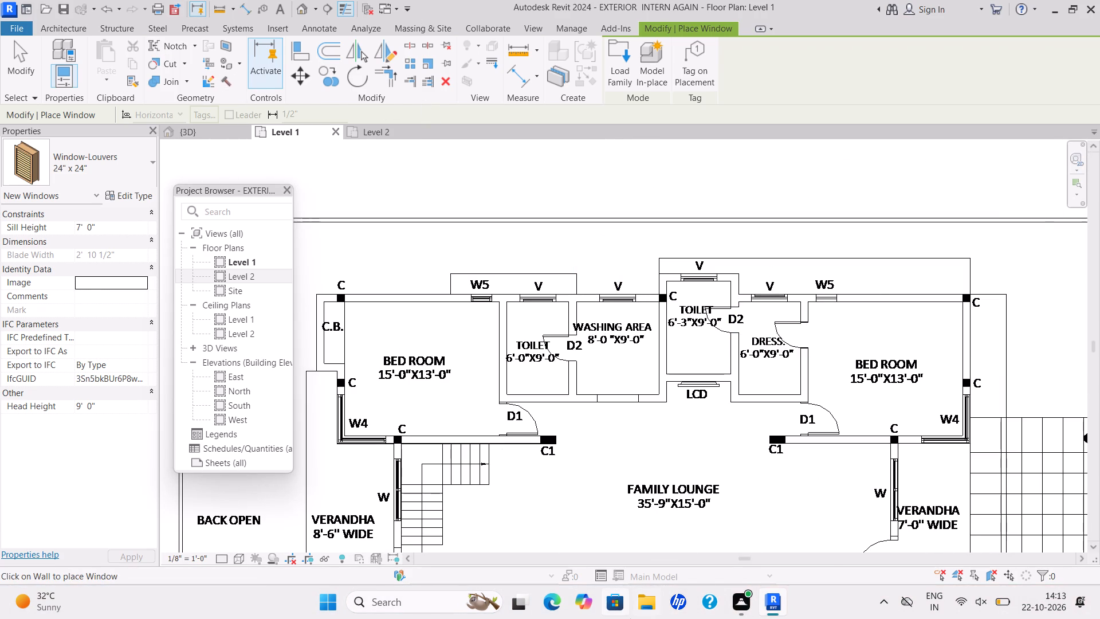
{"action": "key", "text": "Escape"}
{"action": "key", "text": "Escape"}
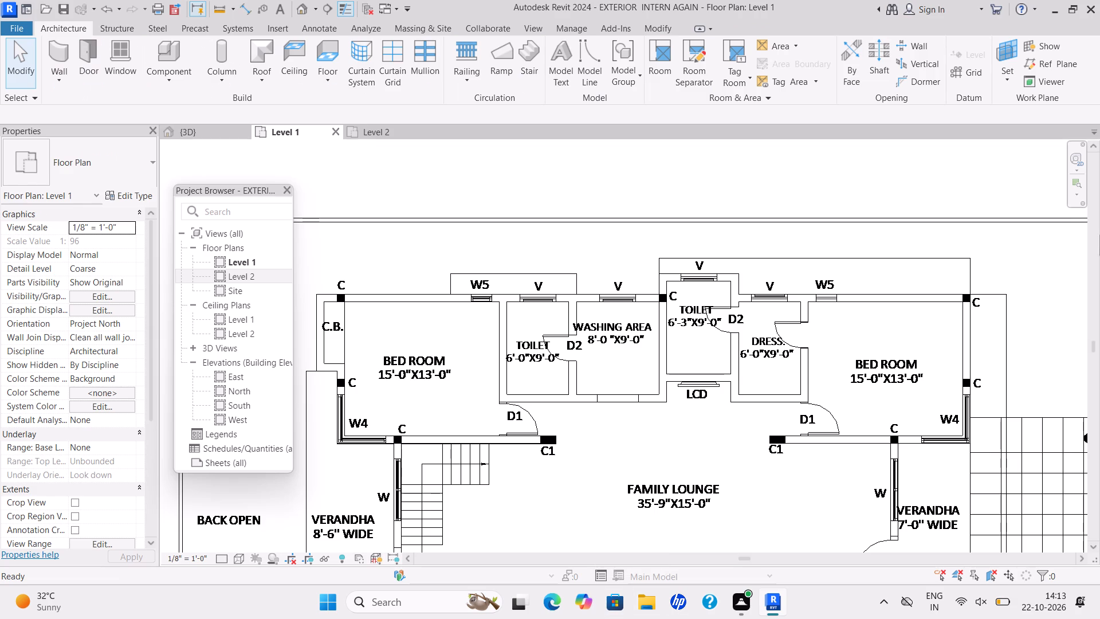
Draw a 2'-0" long Storefront curtain wall, base offset 3', height 4', in the unlabelled window beside the dining area in the drawing room's south wall.
{"action": "left_click", "coordinate": [85, 77]}
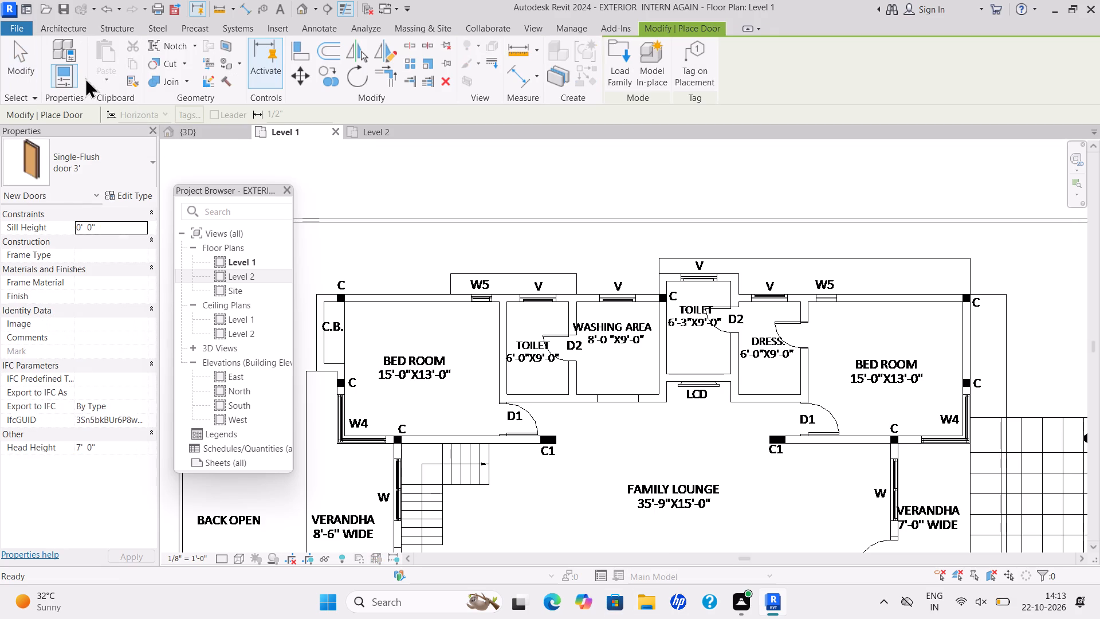
{"action": "left_click", "coordinate": [62, 26]}
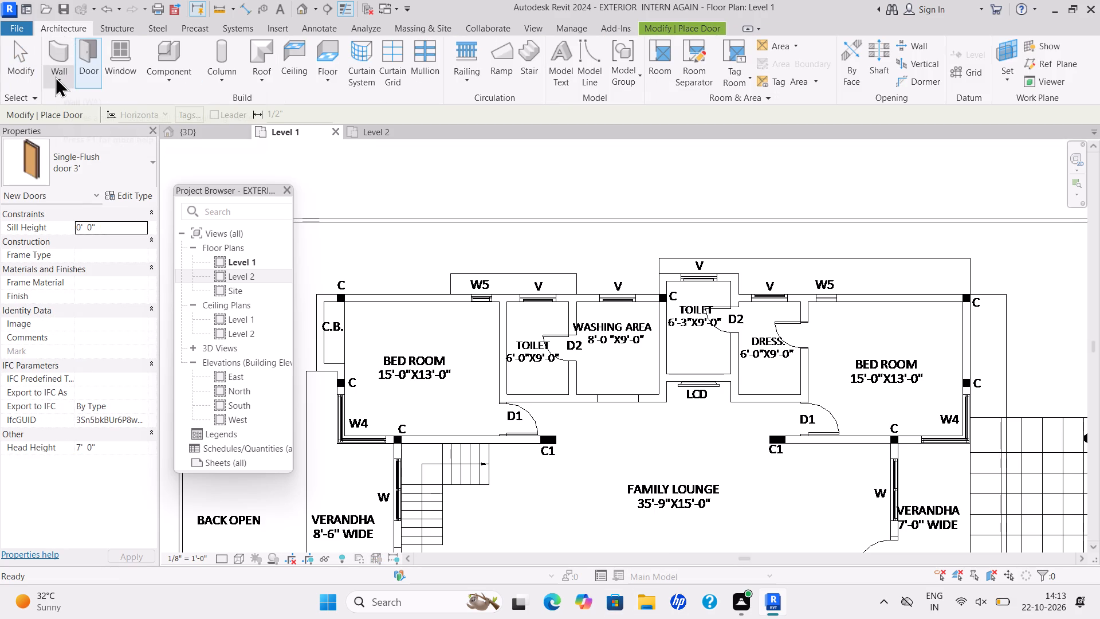
{"action": "left_click", "coordinate": [55, 78]}
{"action": "left_click", "coordinate": [65, 97]}
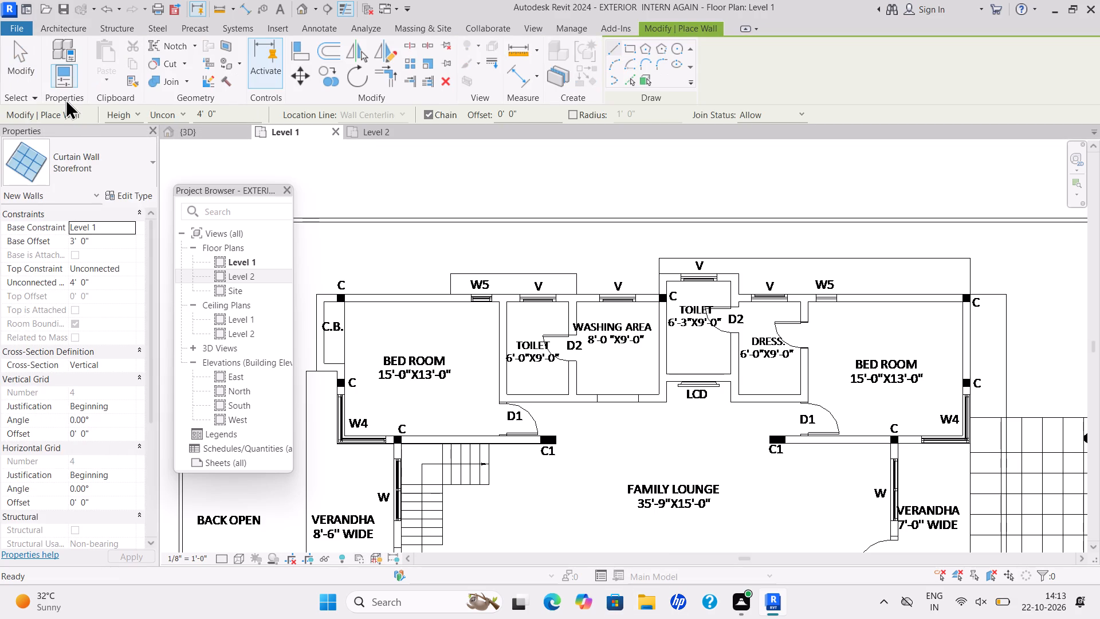
{"action": "scroll", "coordinate": [544, 193], "scroll_direction": "down", "scroll_amount": 8}
{"action": "scroll", "coordinate": [514, 321], "scroll_direction": "down", "scroll_amount": 4}
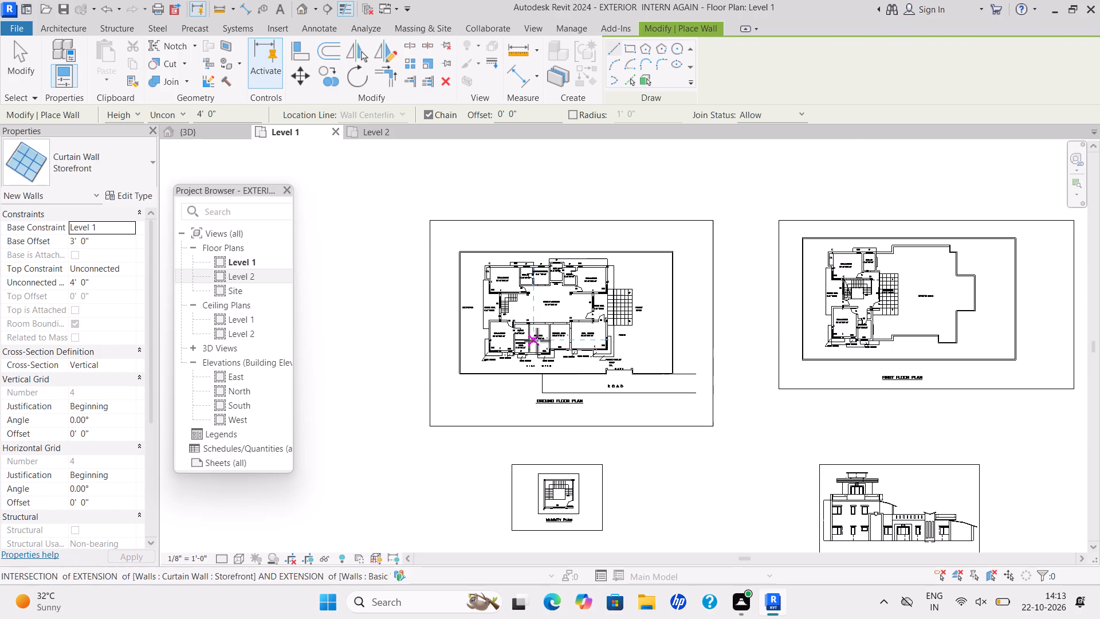
{"action": "scroll", "coordinate": [626, 420], "scroll_direction": "up", "scroll_amount": 4}
{"action": "scroll", "coordinate": [586, 356], "scroll_direction": "up", "scroll_amount": 5}
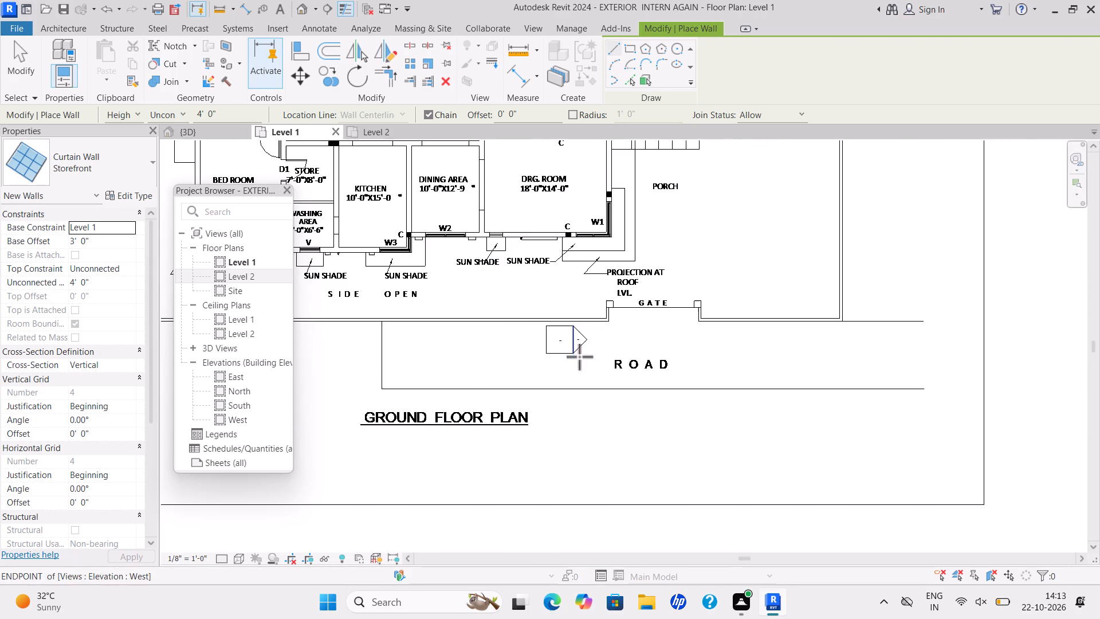
{"action": "scroll", "coordinate": [521, 333], "scroll_direction": "up", "scroll_amount": 2}
{"action": "scroll", "coordinate": [490, 214], "scroll_direction": "up", "scroll_amount": 14}
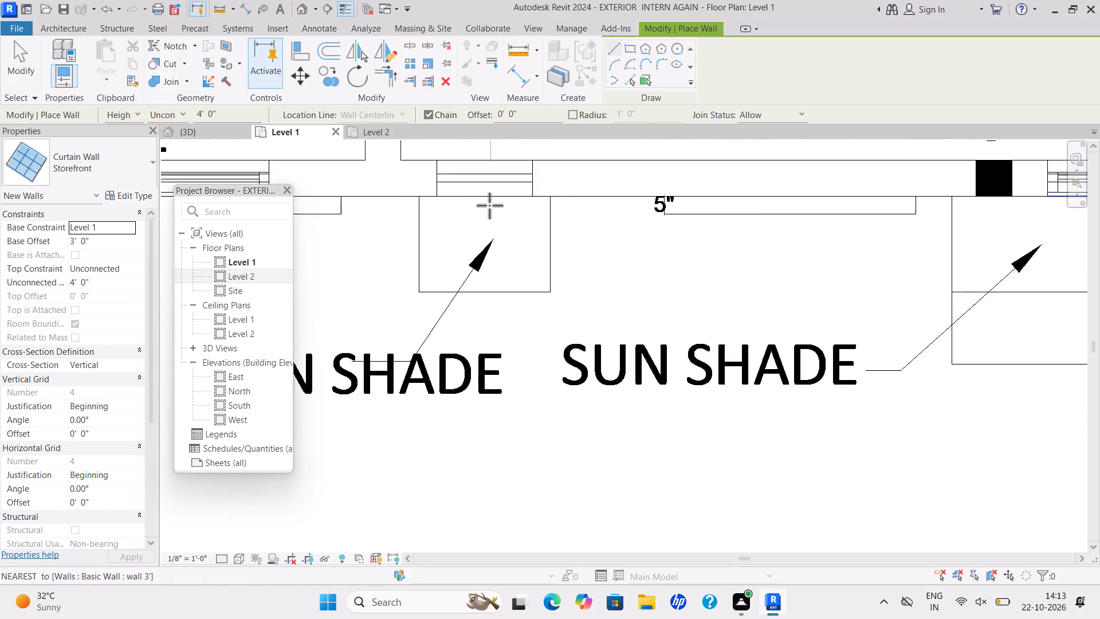
{"action": "scroll", "coordinate": [489, 205], "scroll_direction": "up", "scroll_amount": 2}
{"action": "middle_click_drag", "start_coordinate": [489, 205], "coordinate": [441, 330]}
{"action": "scroll", "coordinate": [441, 331], "scroll_direction": "down", "scroll_amount": 1}
{"action": "scroll", "coordinate": [352, 299], "scroll_direction": "up", "scroll_amount": 5}
{"action": "scroll", "coordinate": [427, 285], "scroll_direction": "down", "scroll_amount": 5}
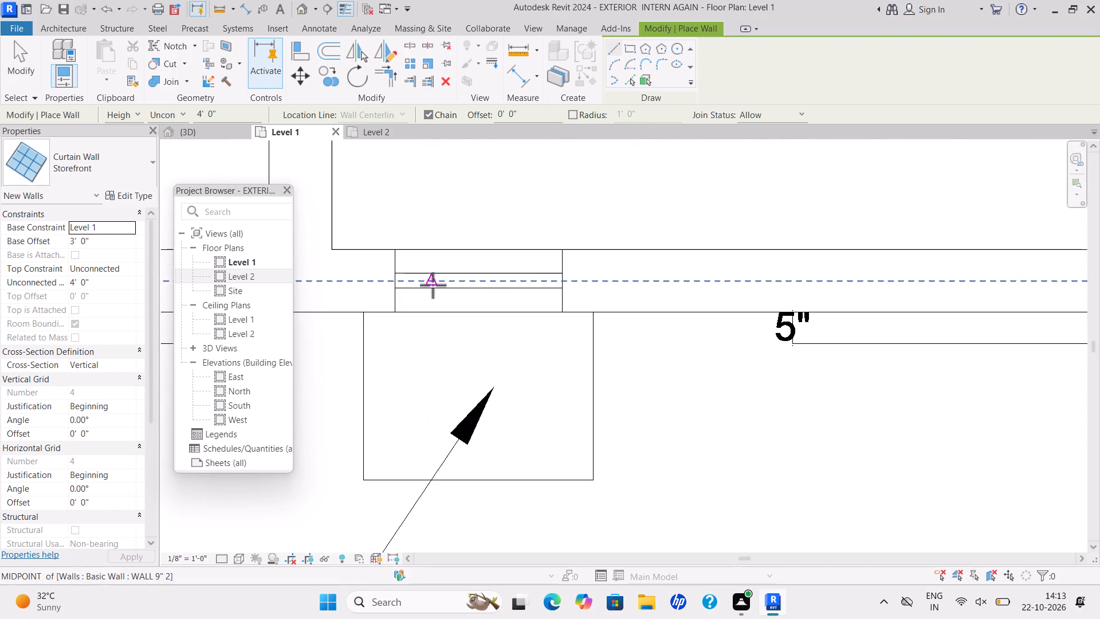
{"action": "scroll", "coordinate": [433, 285], "scroll_direction": "down", "scroll_amount": 6}
{"action": "scroll", "coordinate": [447, 295], "scroll_direction": "up", "scroll_amount": 14}
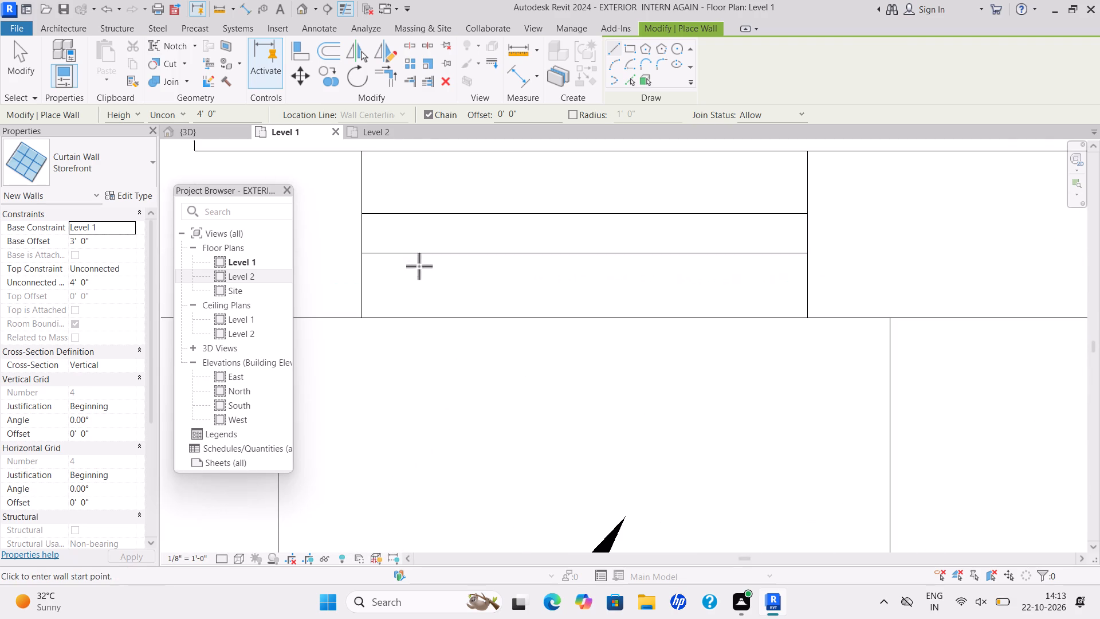
{"action": "left_click", "coordinate": [363, 253]}
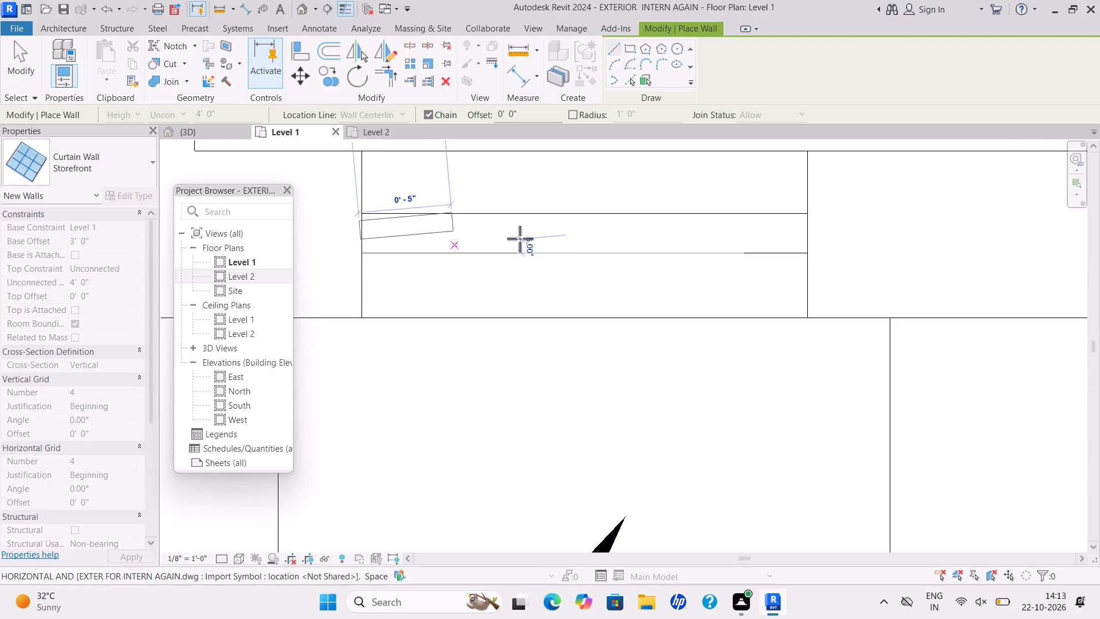
{"action": "left_click", "coordinate": [805, 258]}
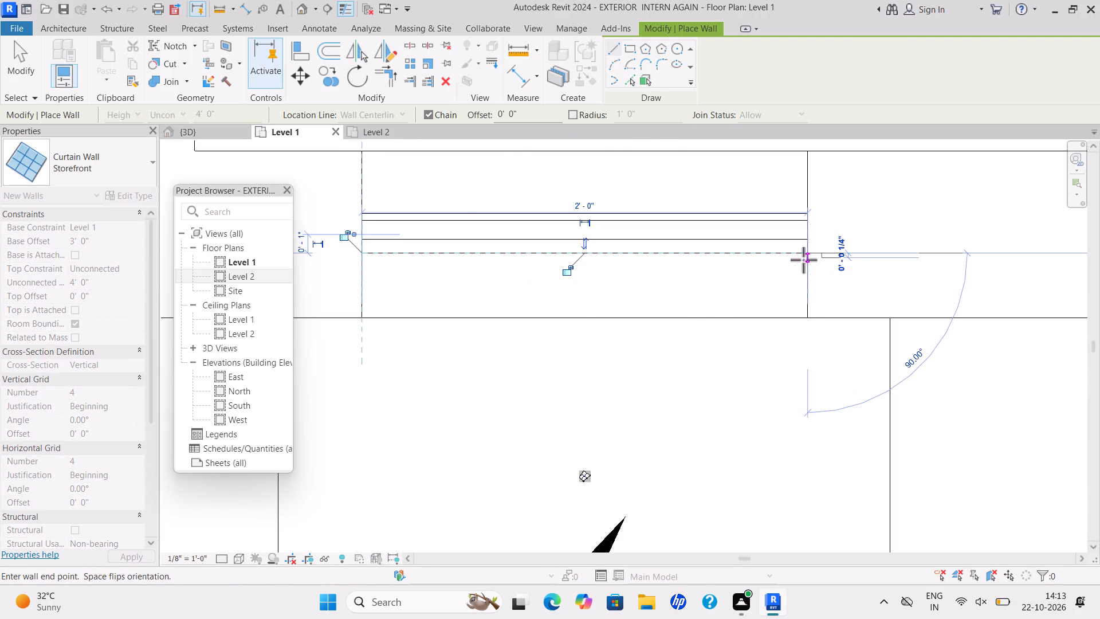
{"action": "key", "text": "Escape"}
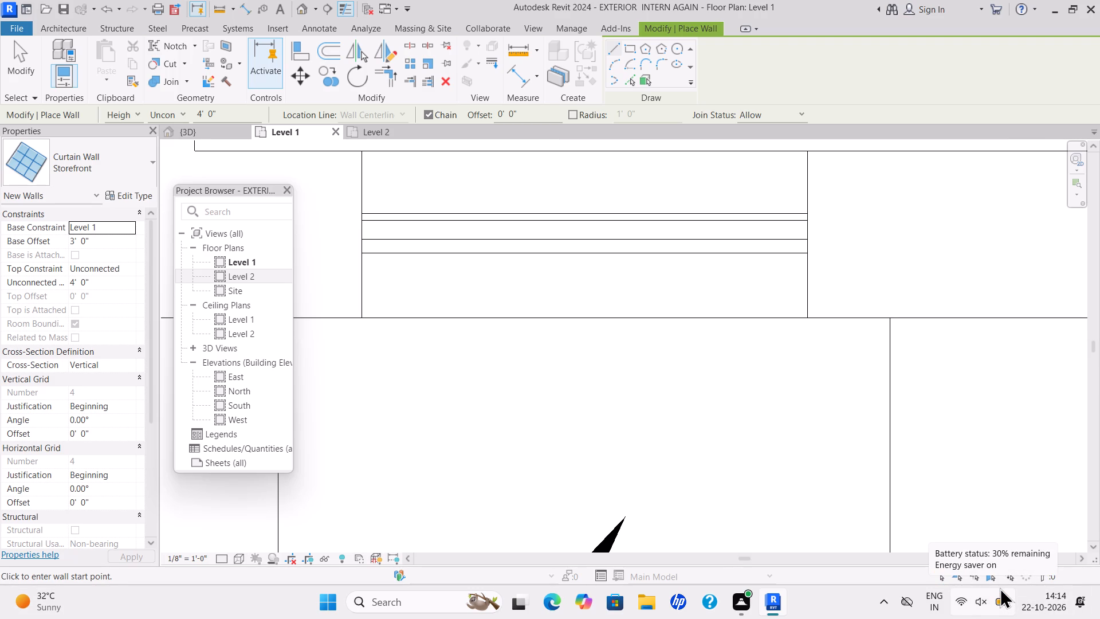
{"action": "scroll", "coordinate": [637, 440], "scroll_direction": "down", "scroll_amount": 5}
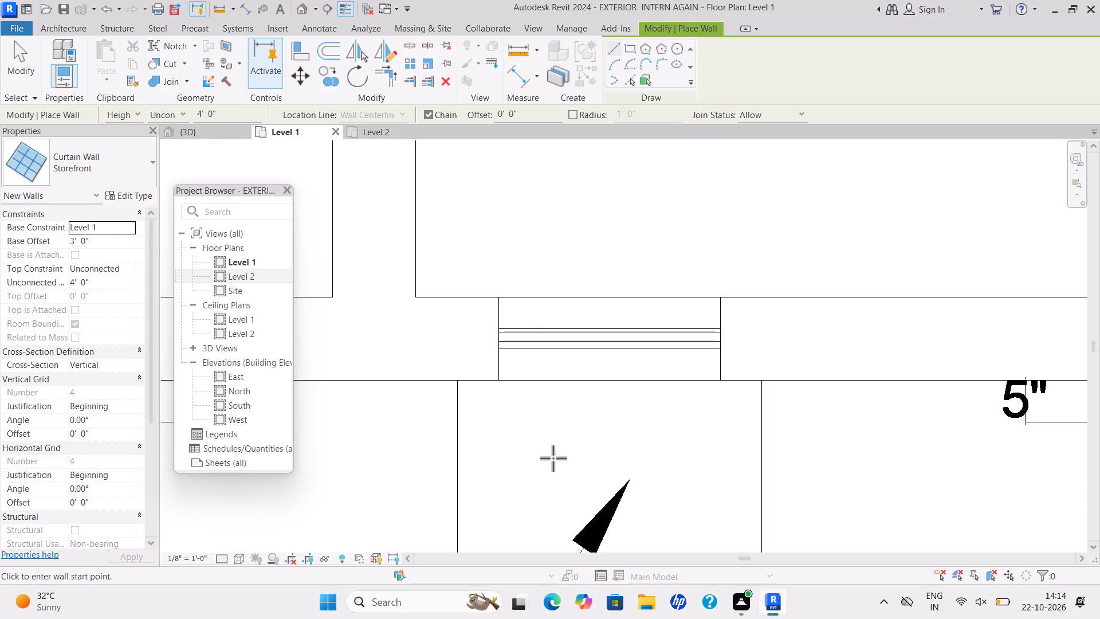
{"action": "scroll", "coordinate": [577, 261], "scroll_direction": "down", "scroll_amount": 8}
{"action": "key", "text": "Escape"}
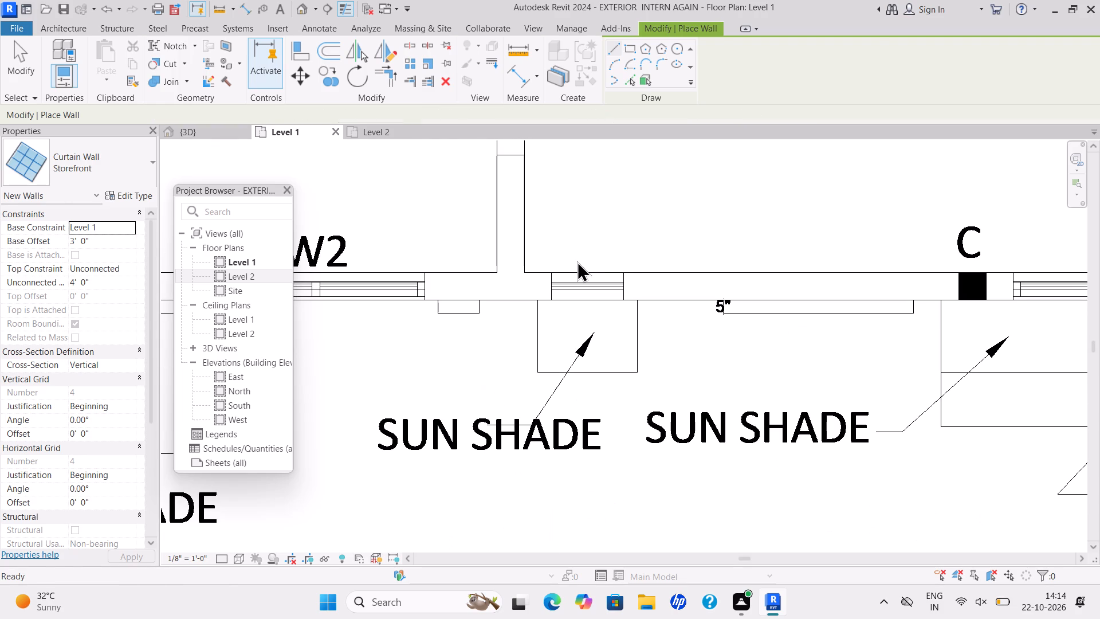
{"action": "key", "text": "Escape"}
Examine the ground floor, first floor and mumty plans on Level 1 for elements still missing, including the ground floor staircase.
{"action": "scroll", "coordinate": [616, 234], "scroll_direction": "down", "scroll_amount": 4}
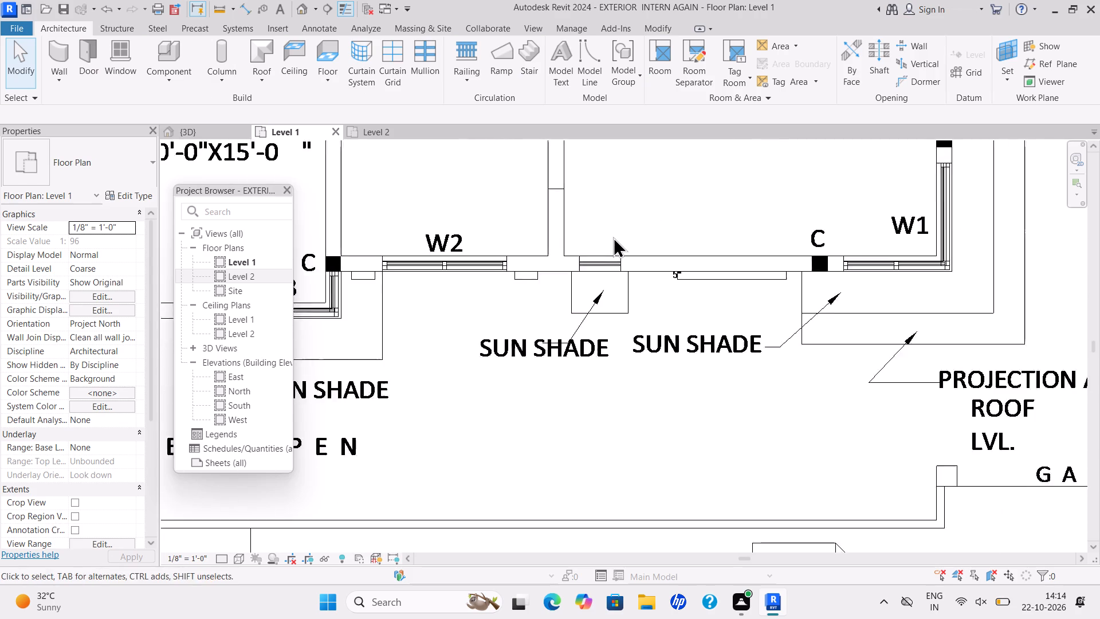
{"action": "scroll", "coordinate": [613, 238], "scroll_direction": "up", "scroll_amount": 1}
{"action": "scroll", "coordinate": [612, 285], "scroll_direction": "down", "scroll_amount": 9}
{"action": "scroll", "coordinate": [721, 210], "scroll_direction": "down", "scroll_amount": 6}
{"action": "scroll", "coordinate": [746, 157], "scroll_direction": "down", "scroll_amount": 1}
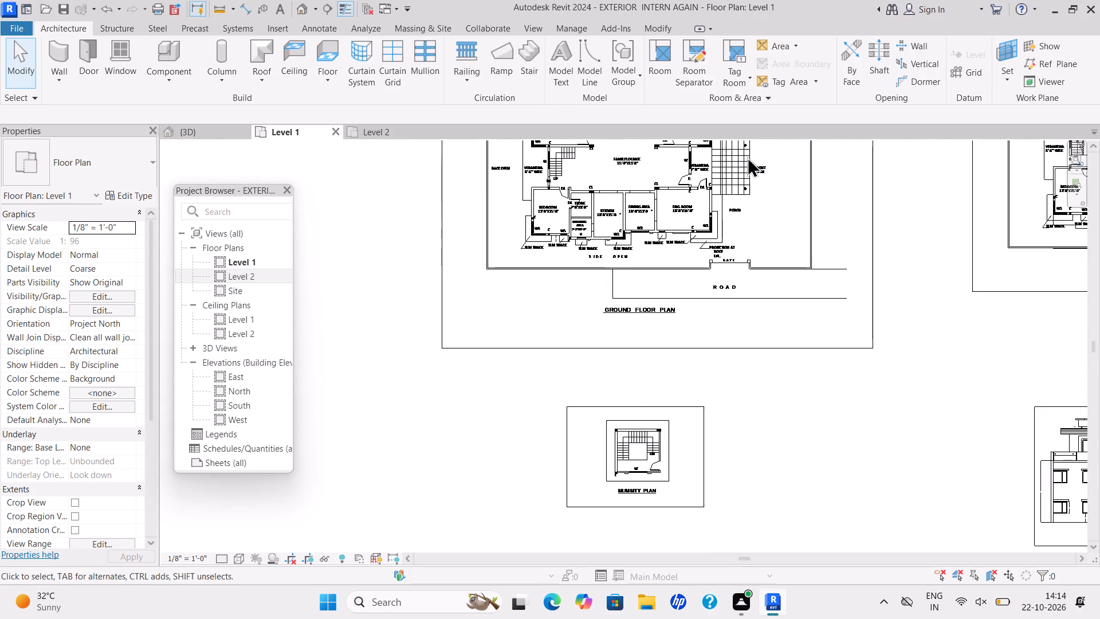
{"action": "scroll", "coordinate": [747, 156], "scroll_direction": "down", "scroll_amount": 3}
{"action": "middle_click_drag", "start_coordinate": [742, 192], "coordinate": [622, 316]}
{"action": "scroll", "coordinate": [588, 459], "scroll_direction": "up", "scroll_amount": 4}
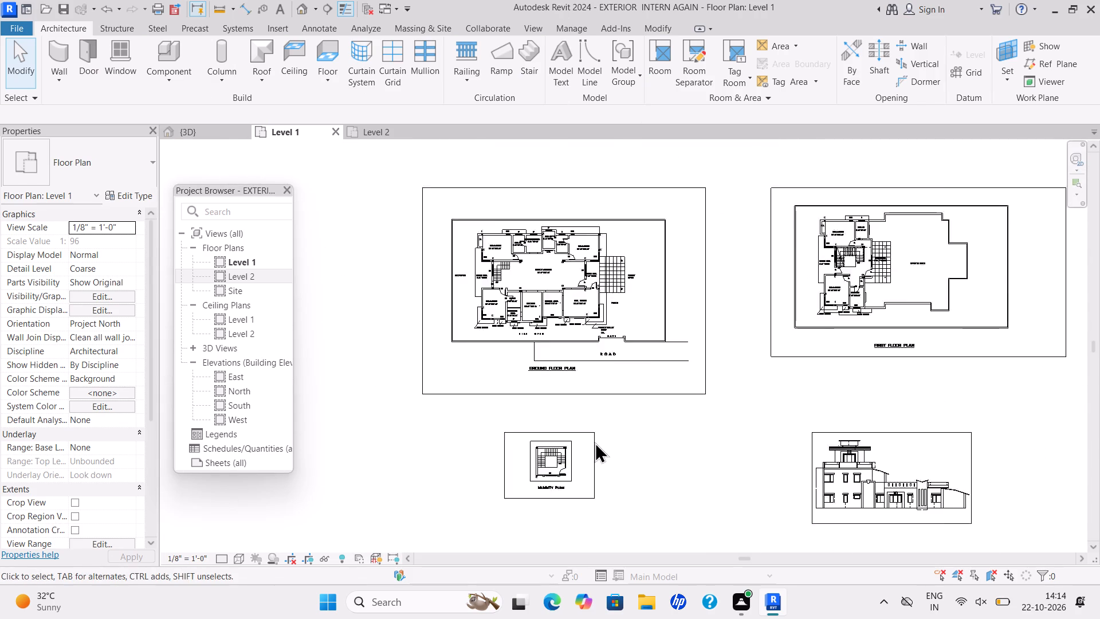
{"action": "middle_click_drag", "start_coordinate": [751, 323], "coordinate": [471, 506]}
{"action": "scroll", "coordinate": [478, 500], "scroll_direction": "down", "scroll_amount": 3}
{"action": "middle_click_drag", "start_coordinate": [591, 358], "coordinate": [630, 351]}
{"action": "scroll", "coordinate": [596, 361], "scroll_direction": "down", "scroll_amount": 1}
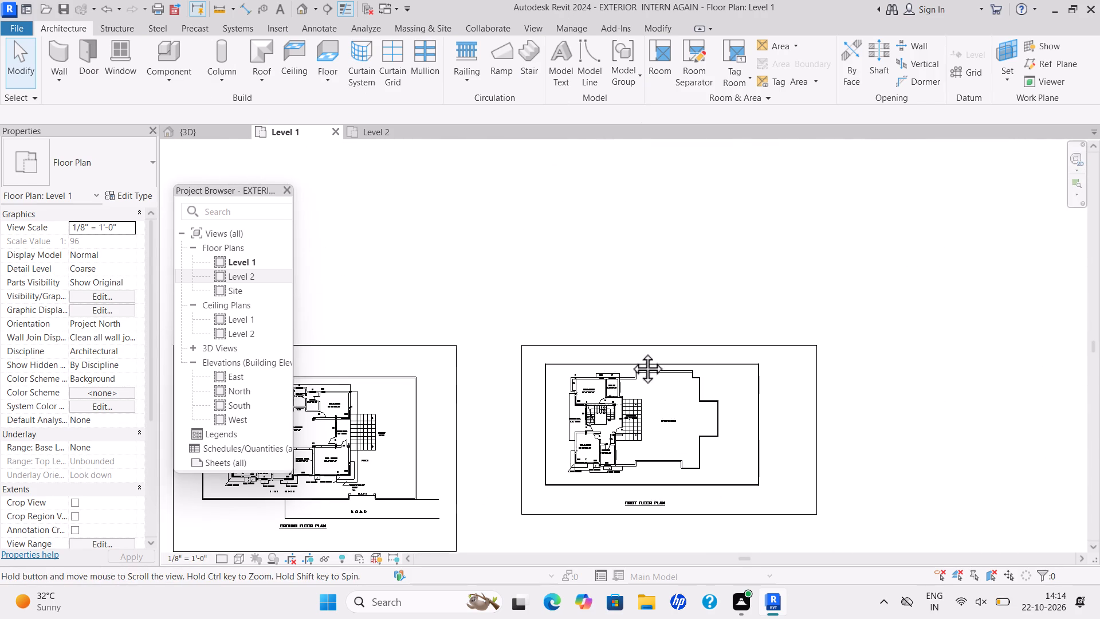
{"action": "middle_click_drag", "start_coordinate": [630, 351], "coordinate": [753, 314]}
{"action": "scroll", "coordinate": [420, 391], "scroll_direction": "up", "scroll_amount": 7}
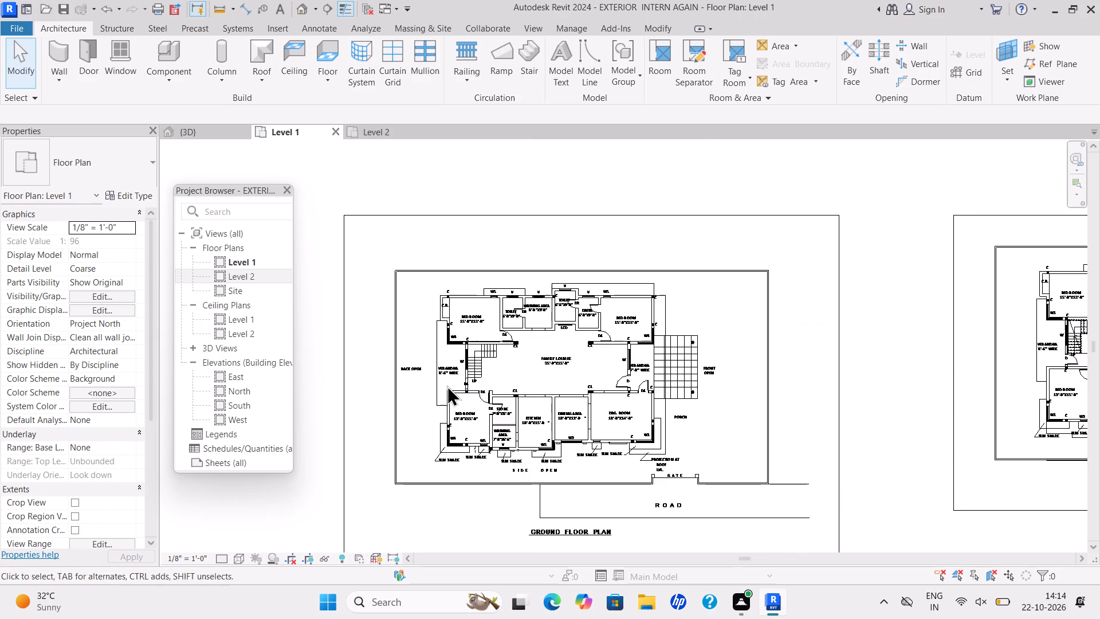
{"action": "scroll", "coordinate": [447, 385], "scroll_direction": "up", "scroll_amount": 2}
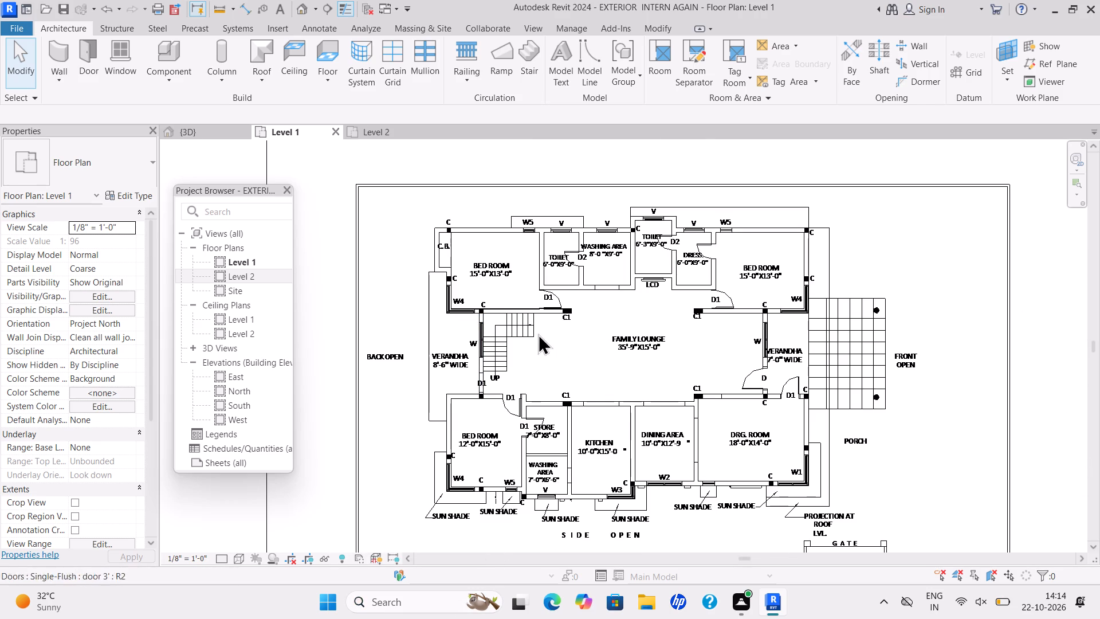
{"action": "scroll", "coordinate": [717, 220], "scroll_direction": "up", "scroll_amount": 3}
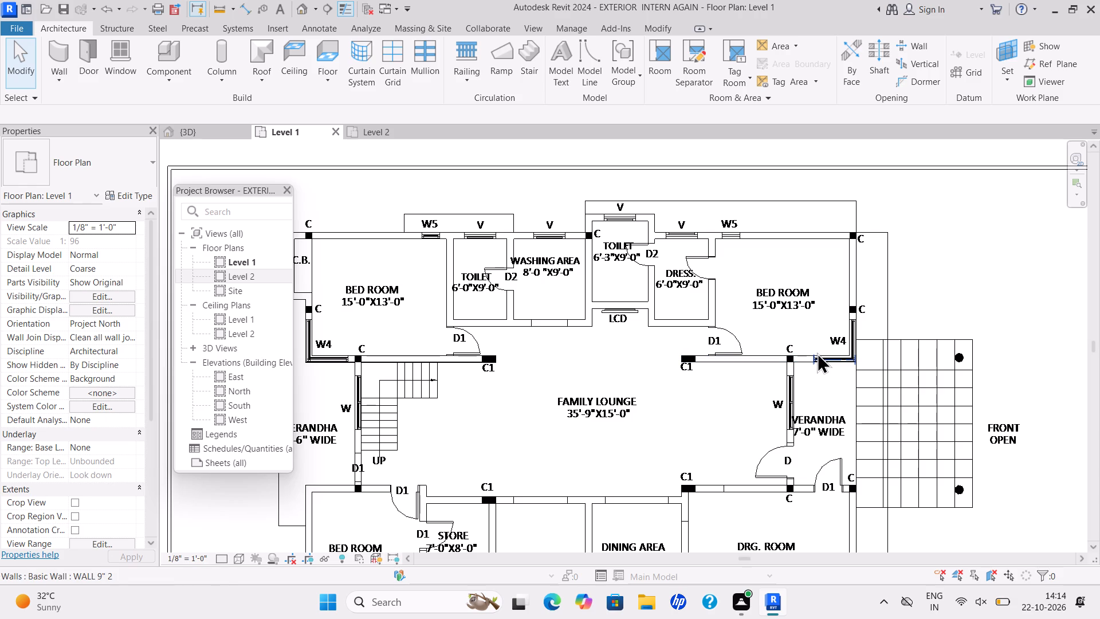
{"action": "scroll", "coordinate": [822, 355], "scroll_direction": "up", "scroll_amount": 1}
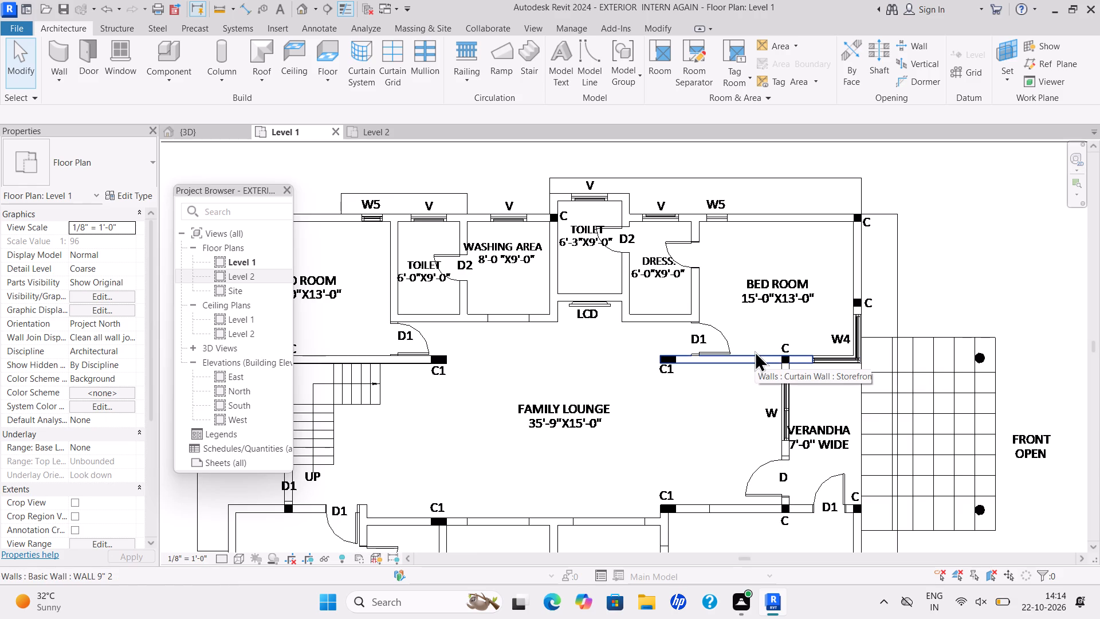
{"action": "scroll", "coordinate": [796, 340], "scroll_direction": "down", "scroll_amount": 4}
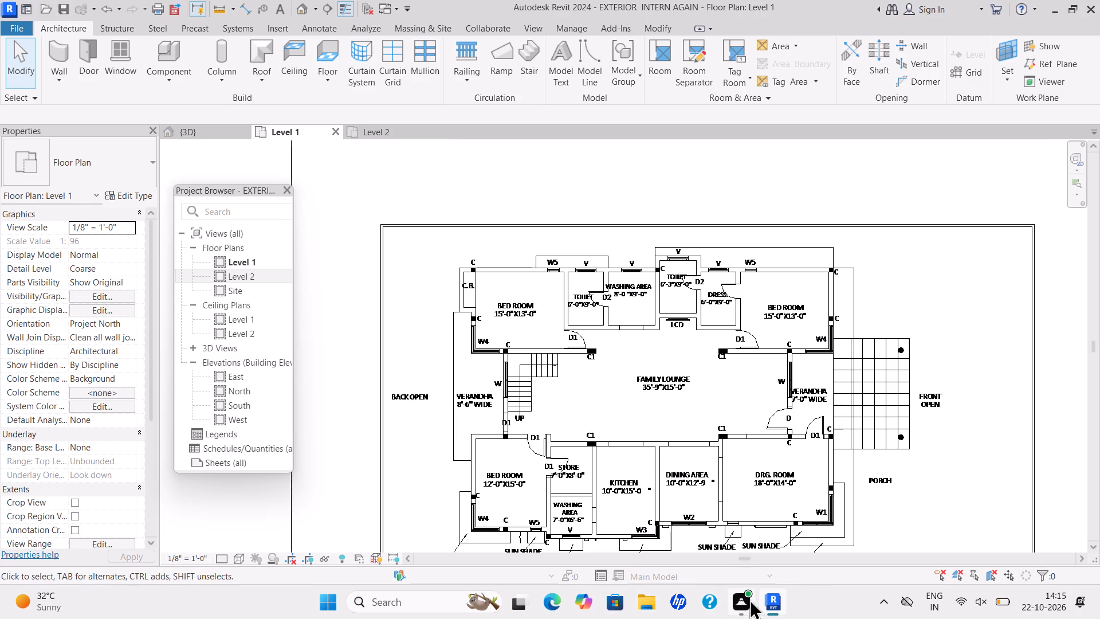
{"action": "scroll", "coordinate": [749, 355], "scroll_direction": "up", "scroll_amount": 1}
{"action": "scroll", "coordinate": [741, 353], "scroll_direction": "down", "scroll_amount": 4}
{"action": "middle_click_drag", "start_coordinate": [886, 382], "coordinate": [753, 344]}
{"action": "scroll", "coordinate": [886, 382], "scroll_direction": "down", "scroll_amount": 2}
{"action": "scroll", "coordinate": [780, 366], "scroll_direction": "up", "scroll_amount": 4}
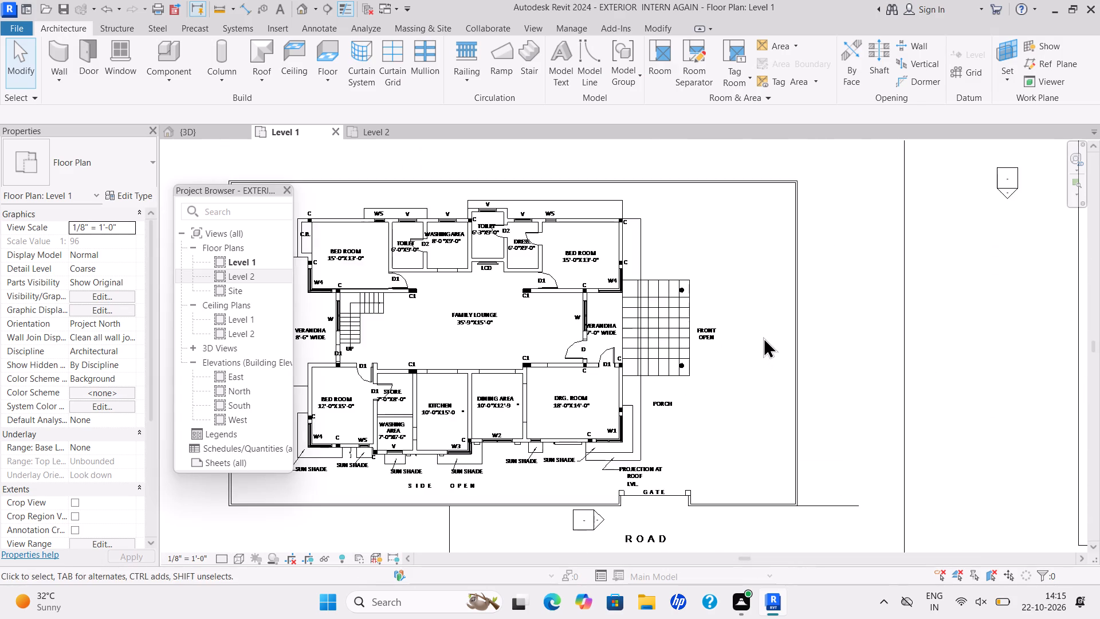
Copy the first floor plan's assembled stair, with Multiple on, to the inner corner of column C at the ground floor's family lounge staircase.
{"action": "scroll", "coordinate": [897, 320], "scroll_direction": "down", "scroll_amount": 3}
{"action": "middle_click_drag", "start_coordinate": [897, 320], "coordinate": [420, 378]}
{"action": "scroll", "coordinate": [662, 352], "scroll_direction": "up", "scroll_amount": 9}
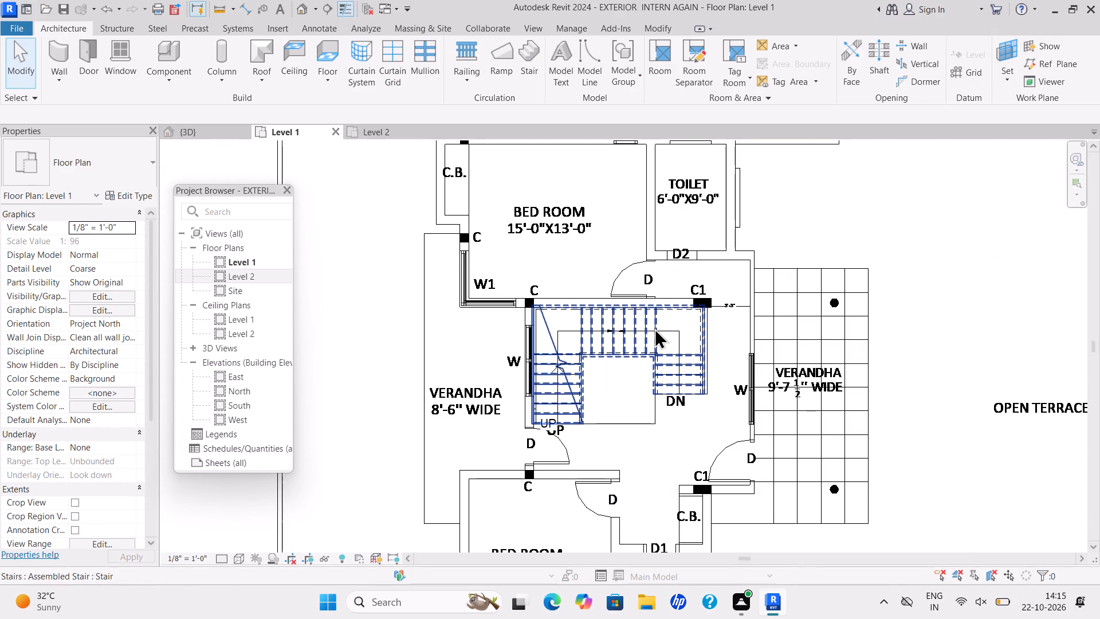
{"action": "left_click", "coordinate": [654, 327]}
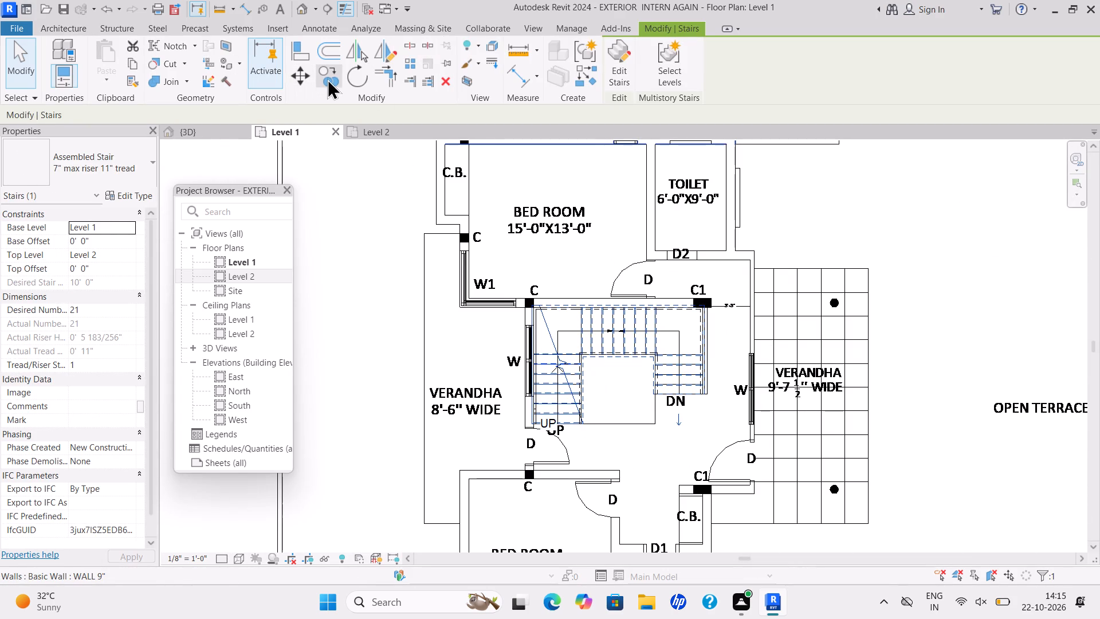
{"action": "left_click", "coordinate": [328, 79]}
{"action": "scroll", "coordinate": [536, 297], "scroll_direction": "up", "scroll_amount": 8}
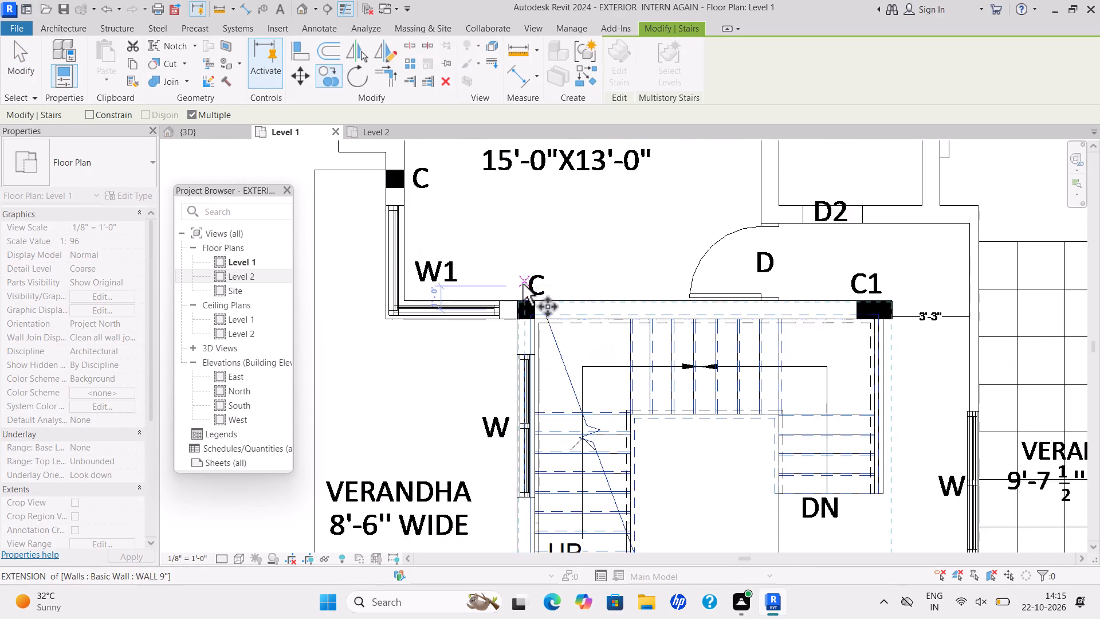
{"action": "scroll", "coordinate": [522, 284], "scroll_direction": "up", "scroll_amount": 3}
{"action": "scroll", "coordinate": [531, 362], "scroll_direction": "up", "scroll_amount": 5}
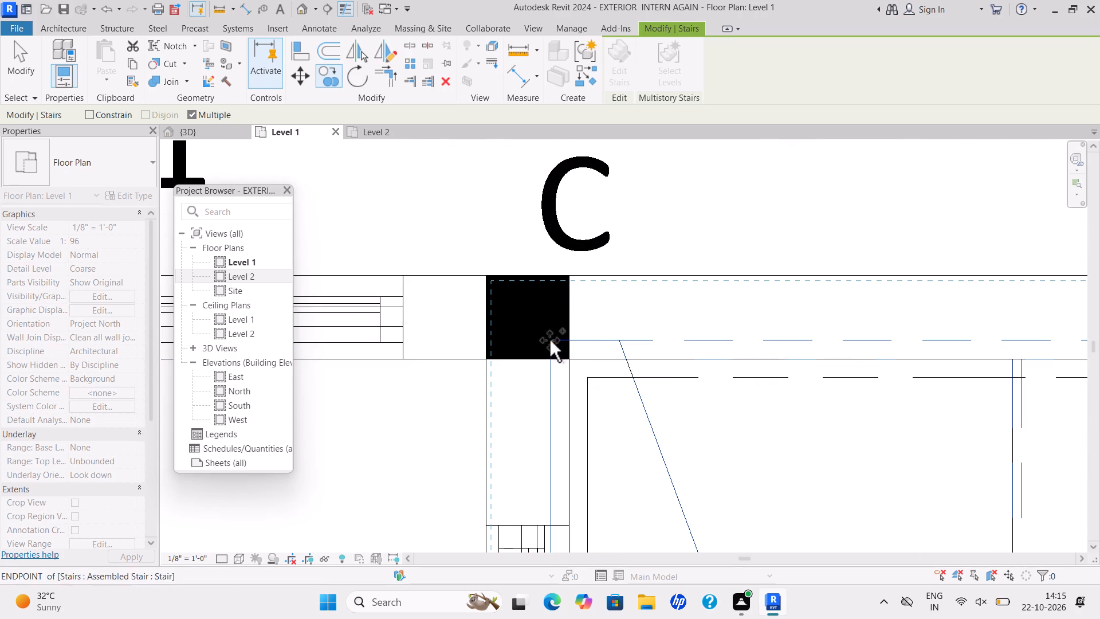
{"action": "left_click", "coordinate": [549, 340]}
{"action": "scroll", "coordinate": [323, 320], "scroll_direction": "down", "scroll_amount": 6}
{"action": "middle_click_drag", "start_coordinate": [402, 323], "coordinate": [810, 301]}
{"action": "scroll", "coordinate": [585, 314], "scroll_direction": "down", "scroll_amount": 2}
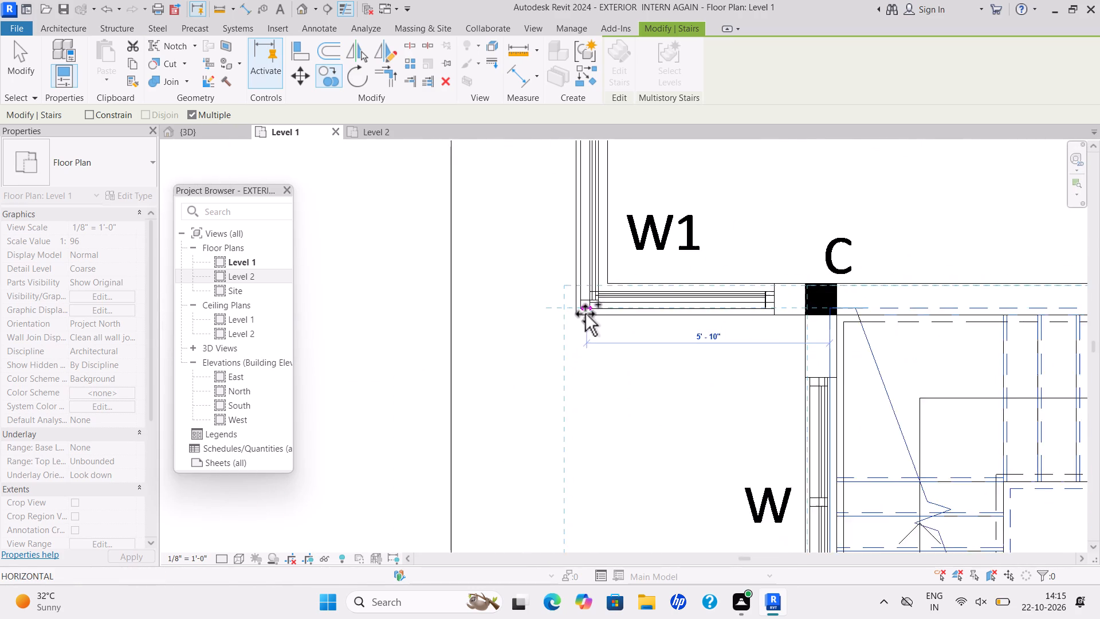
{"action": "scroll", "coordinate": [585, 314], "scroll_direction": "down", "scroll_amount": 3}
{"action": "middle_click_drag", "start_coordinate": [592, 314], "coordinate": [942, 297]}
{"action": "scroll", "coordinate": [514, 307], "scroll_direction": "down", "scroll_amount": 5}
{"action": "middle_click_drag", "start_coordinate": [544, 297], "coordinate": [804, 287]}
{"action": "scroll", "coordinate": [525, 295], "scroll_direction": "down", "scroll_amount": 2}
{"action": "middle_click_drag", "start_coordinate": [531, 292], "coordinate": [593, 291]}
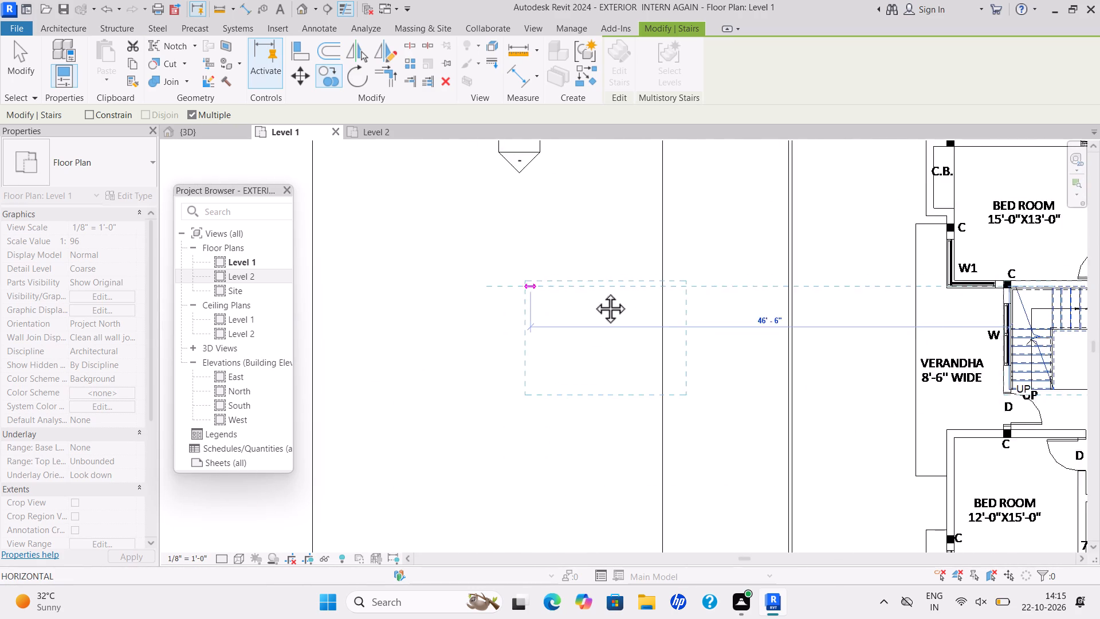
{"action": "scroll", "coordinate": [593, 291], "scroll_direction": "down", "scroll_amount": 2}
{"action": "middle_click_drag", "start_coordinate": [593, 291], "coordinate": [748, 287]}
{"action": "scroll", "coordinate": [314, 342], "scroll_direction": "down", "scroll_amount": 5}
{"action": "middle_click_drag", "start_coordinate": [317, 341], "coordinate": [587, 350]}
{"action": "scroll", "coordinate": [532, 339], "scroll_direction": "down", "scroll_amount": 1}
{"action": "middle_click_drag", "start_coordinate": [532, 338], "coordinate": [549, 338]}
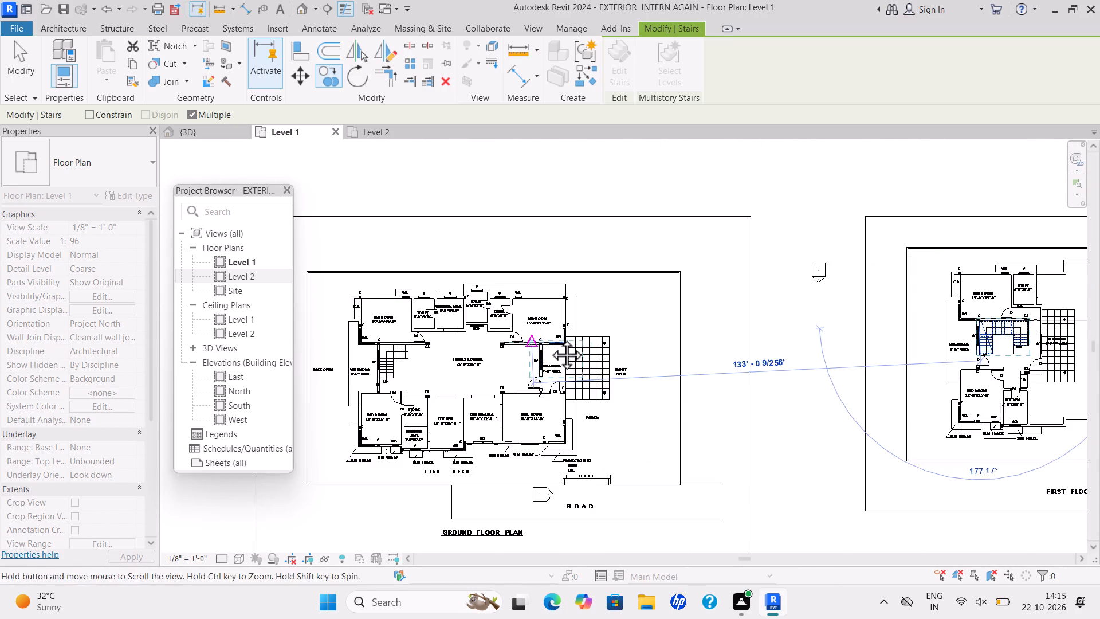
{"action": "middle_click_drag", "start_coordinate": [549, 338], "coordinate": [565, 338]}
{"action": "scroll", "coordinate": [402, 354], "scroll_direction": "up", "scroll_amount": 20}
{"action": "scroll", "coordinate": [402, 354], "scroll_direction": "up", "scroll_amount": 1}
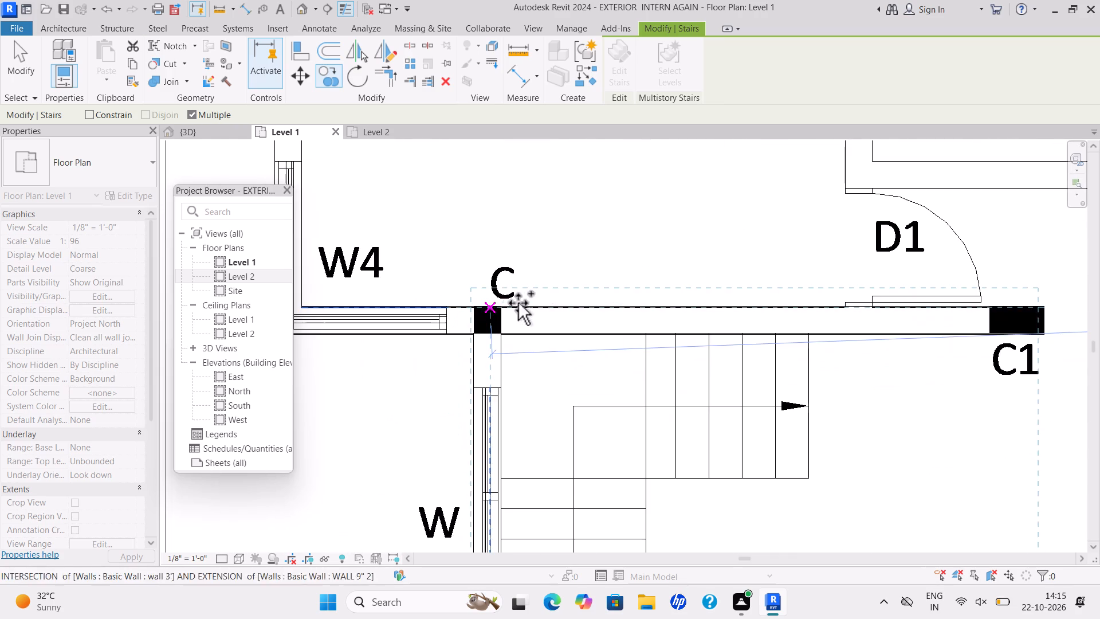
{"action": "scroll", "coordinate": [502, 346], "scroll_direction": "up", "scroll_amount": 10}
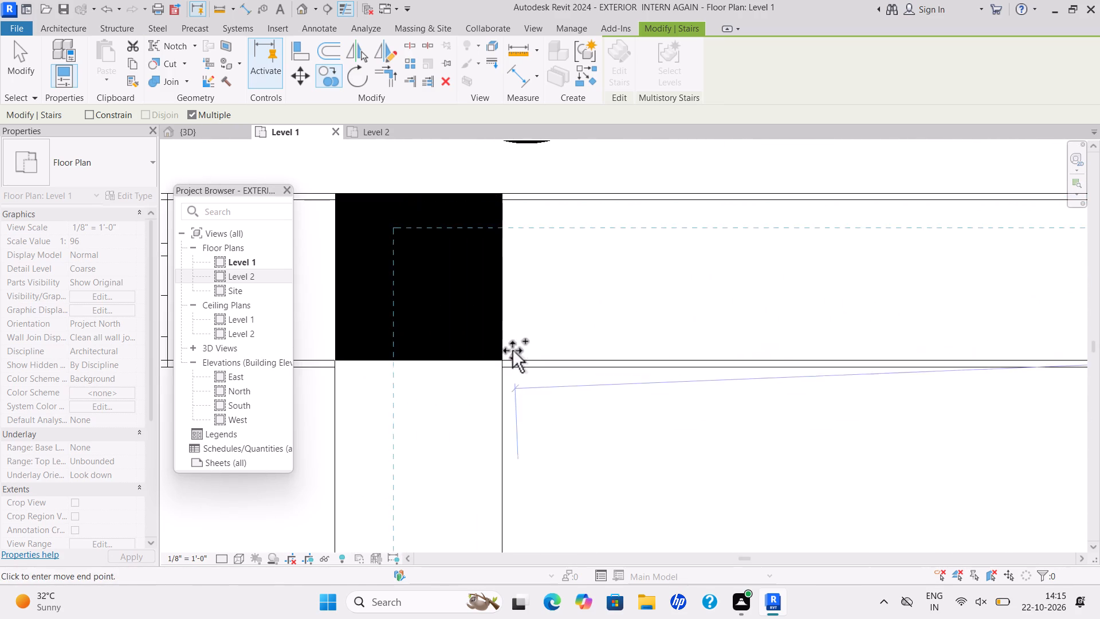
{"action": "scroll", "coordinate": [505, 364], "scroll_direction": "up", "scroll_amount": 11}
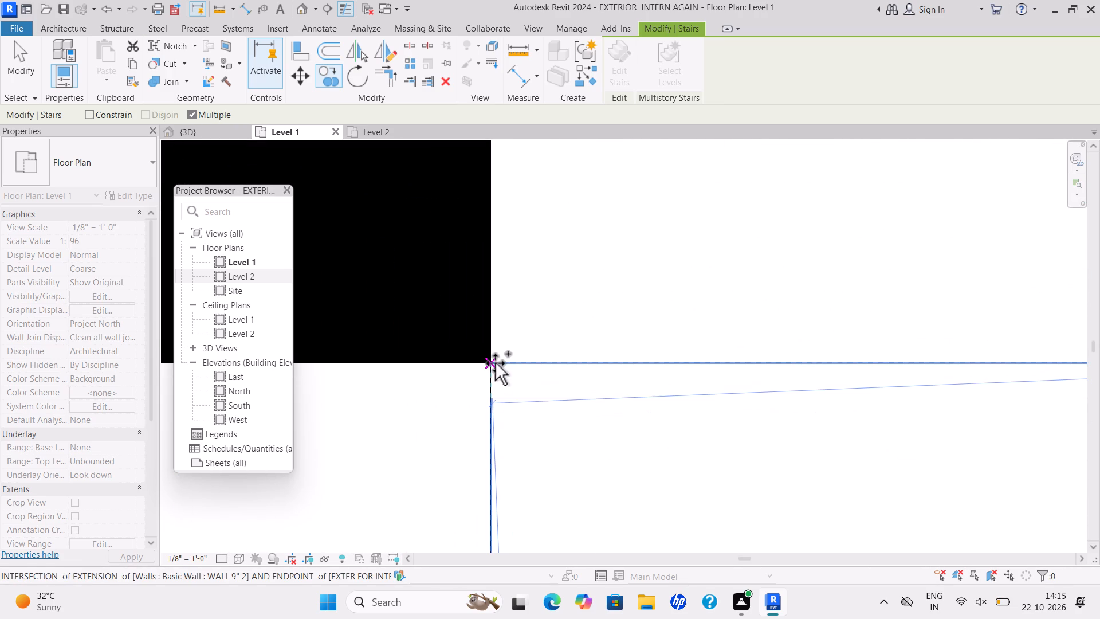
{"action": "left_click", "coordinate": [495, 363]}
Place another copy of the stair in the mumty plan, at the inner corner of the column at the staircase's top-left.
{"action": "scroll", "coordinate": [530, 377], "scroll_direction": "down", "scroll_amount": 18}
{"action": "scroll", "coordinate": [706, 338], "scroll_direction": "down", "scroll_amount": 13}
{"action": "middle_click_drag", "start_coordinate": [718, 352], "coordinate": [744, 134]}
{"action": "scroll", "coordinate": [662, 368], "scroll_direction": "down", "scroll_amount": 5}
{"action": "middle_click_drag", "start_coordinate": [662, 368], "coordinate": [688, 140]}
{"action": "scroll", "coordinate": [621, 391], "scroll_direction": "down", "scroll_amount": 2}
{"action": "middle_click_drag", "start_coordinate": [616, 392], "coordinate": [610, 390]}
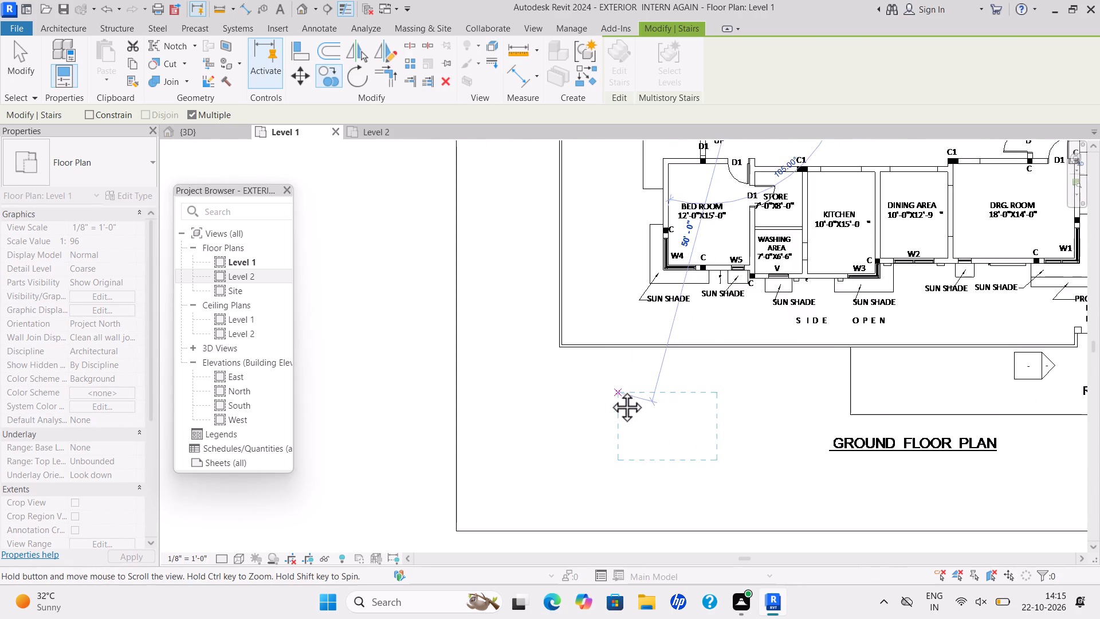
{"action": "scroll", "coordinate": [610, 390], "scroll_direction": "down", "scroll_amount": 2}
{"action": "middle_click_drag", "start_coordinate": [610, 390], "coordinate": [647, 191]}
{"action": "scroll", "coordinate": [647, 191], "scroll_direction": "up", "scroll_amount": 1}
{"action": "scroll", "coordinate": [851, 460], "scroll_direction": "up", "scroll_amount": 9}
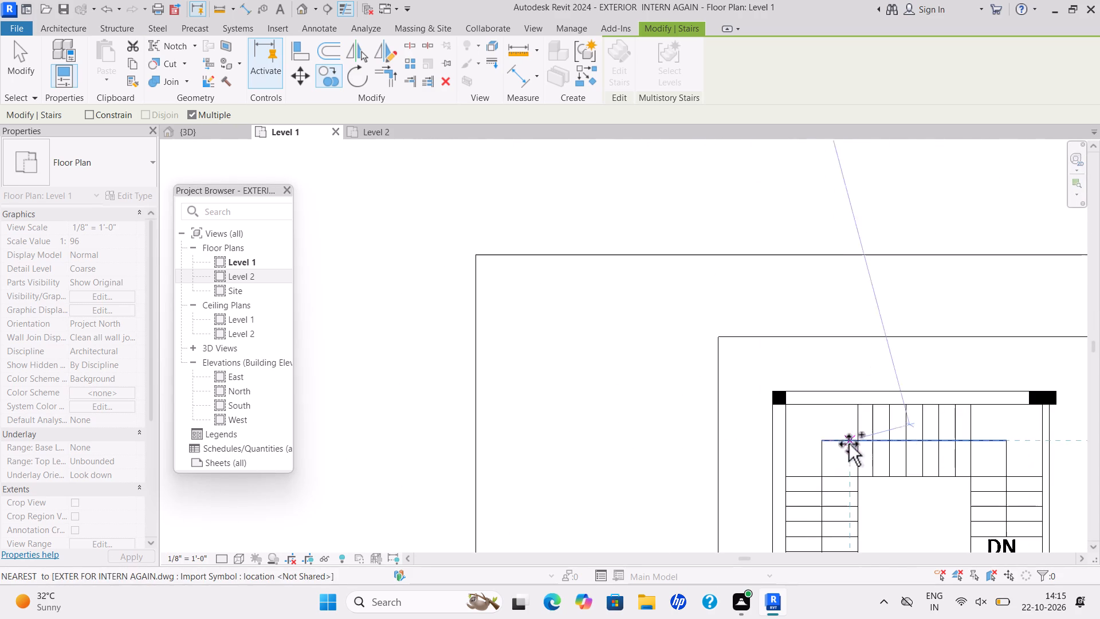
{"action": "scroll", "coordinate": [848, 444], "scroll_direction": "up", "scroll_amount": 1}
{"action": "scroll", "coordinate": [803, 420], "scroll_direction": "up", "scroll_amount": 12}
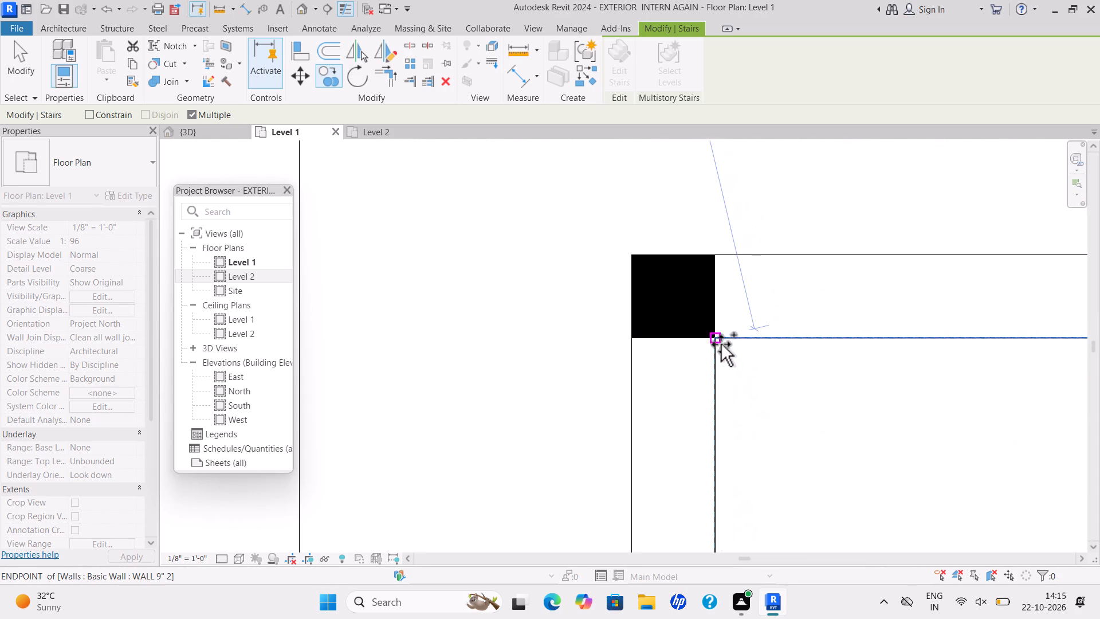
{"action": "left_click", "coordinate": [715, 339]}
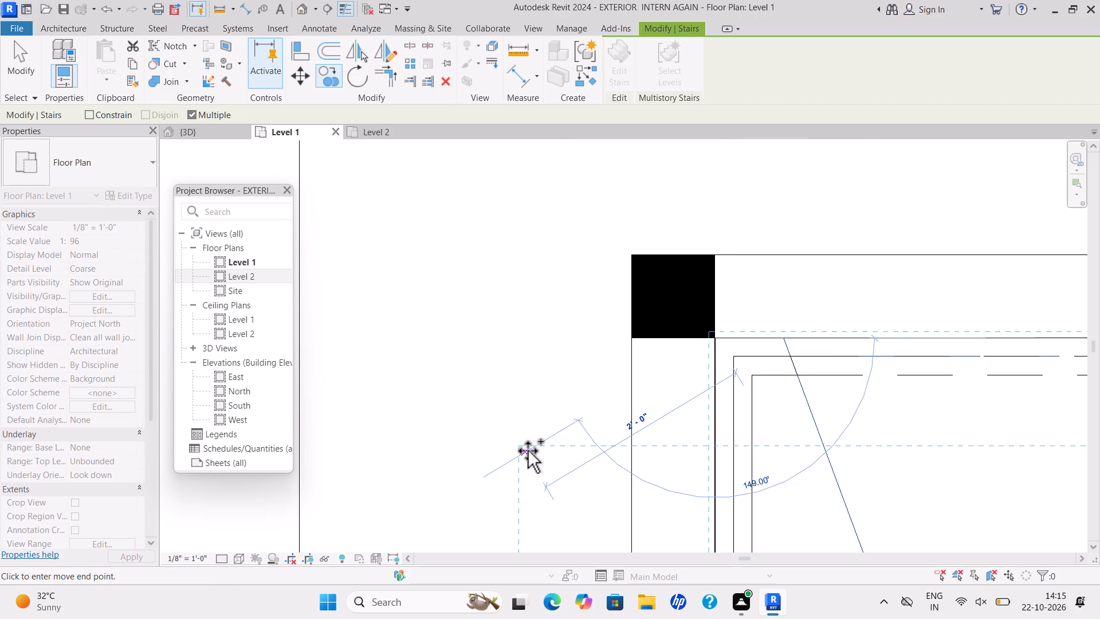
{"action": "key", "text": "Escape"}
Examine the copied stairs on the ground floor and mumty plans, and the ground floor's south side around the drawing room and gate.
{"action": "scroll", "coordinate": [630, 450], "scroll_direction": "down", "scroll_amount": 3}
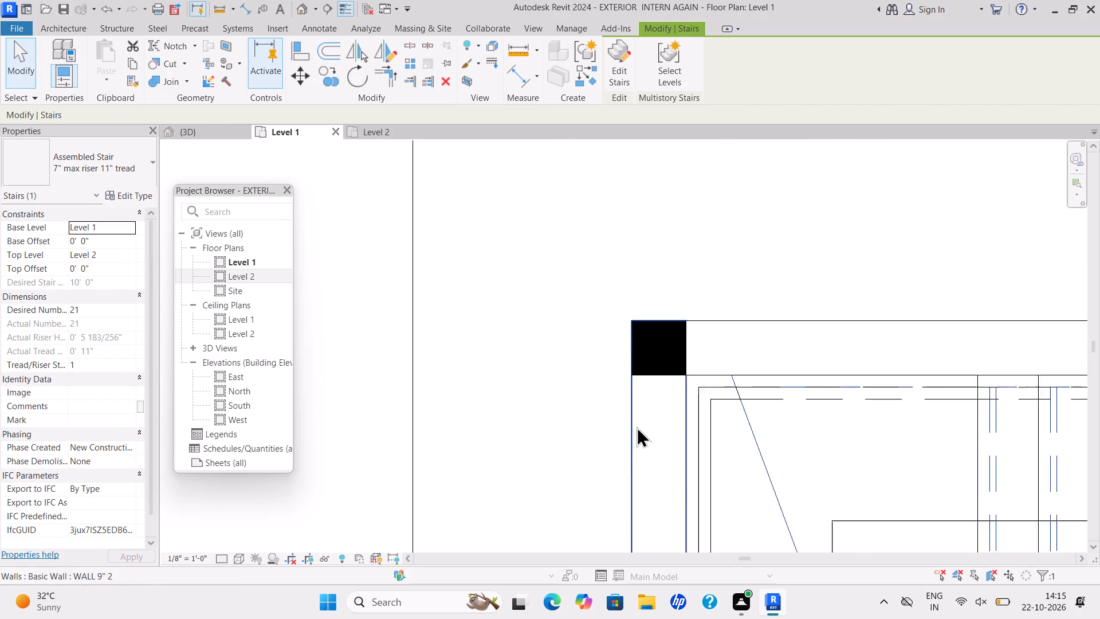
{"action": "scroll", "coordinate": [637, 426], "scroll_direction": "down", "scroll_amount": 6}
{"action": "scroll", "coordinate": [866, 400], "scroll_direction": "down", "scroll_amount": 5}
{"action": "scroll", "coordinate": [839, 468], "scroll_direction": "down", "scroll_amount": 5}
{"action": "middle_click_drag", "start_coordinate": [830, 463], "coordinate": [742, 437]}
{"action": "middle_click", "coordinate": [742, 437]}
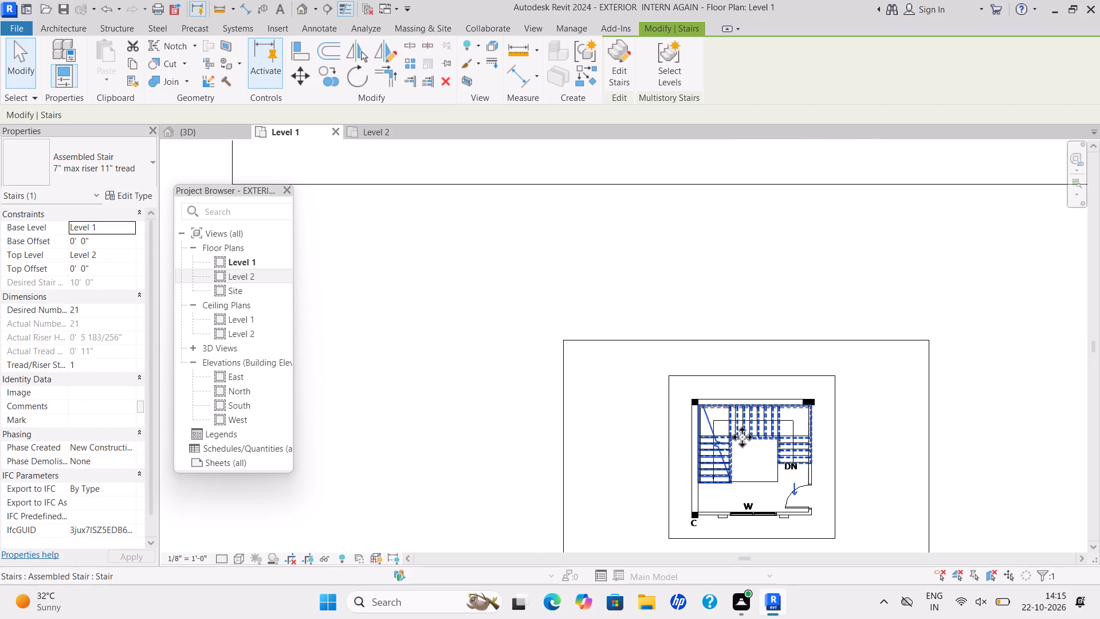
{"action": "scroll", "coordinate": [773, 437], "scroll_direction": "down", "scroll_amount": 5}
{"action": "middle_click_drag", "start_coordinate": [746, 440], "coordinate": [501, 510]}
{"action": "middle_click", "coordinate": [501, 510]}
{"action": "scroll", "coordinate": [557, 495], "scroll_direction": "down", "scroll_amount": 3}
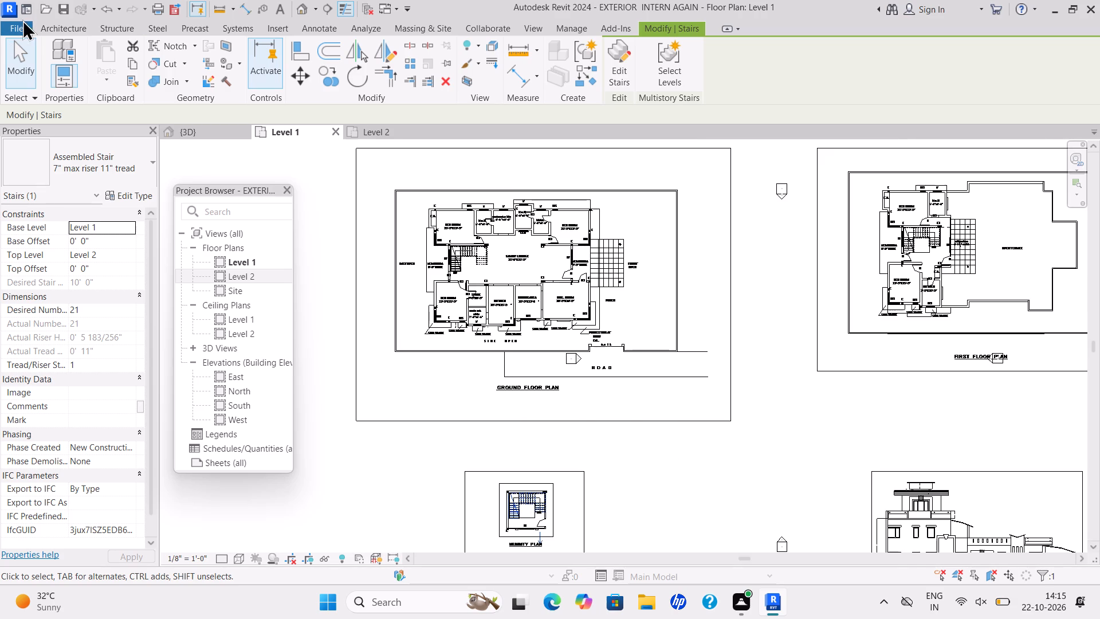
{"action": "scroll", "coordinate": [529, 264], "scroll_direction": "up", "scroll_amount": 5}
{"action": "scroll", "coordinate": [590, 433], "scroll_direction": "up", "scroll_amount": 4}
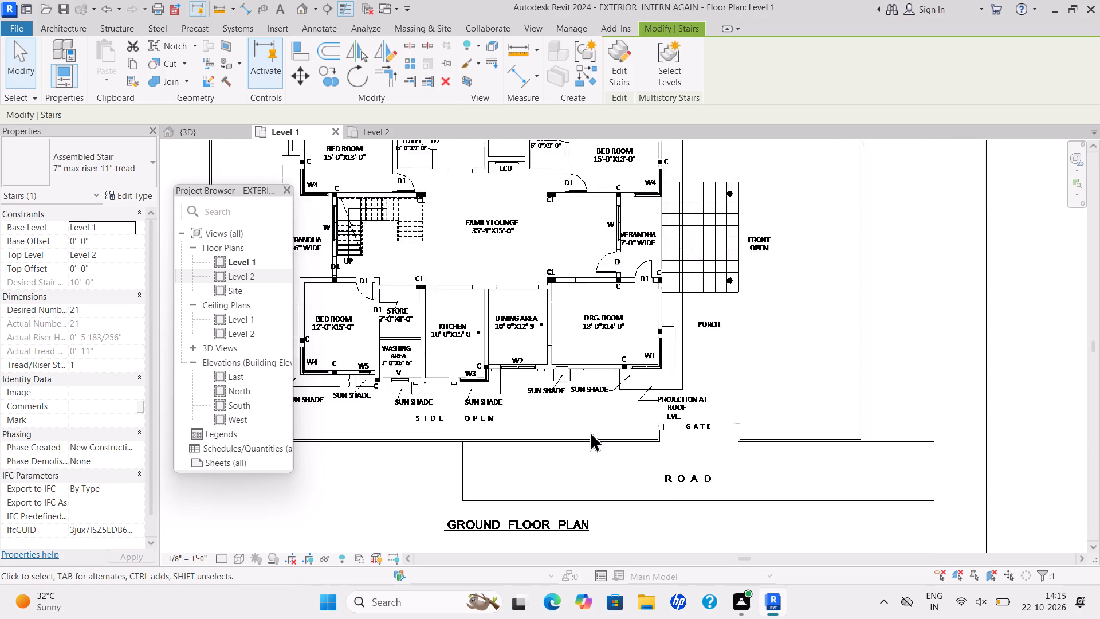
{"action": "scroll", "coordinate": [590, 431], "scroll_direction": "up", "scroll_amount": 2}
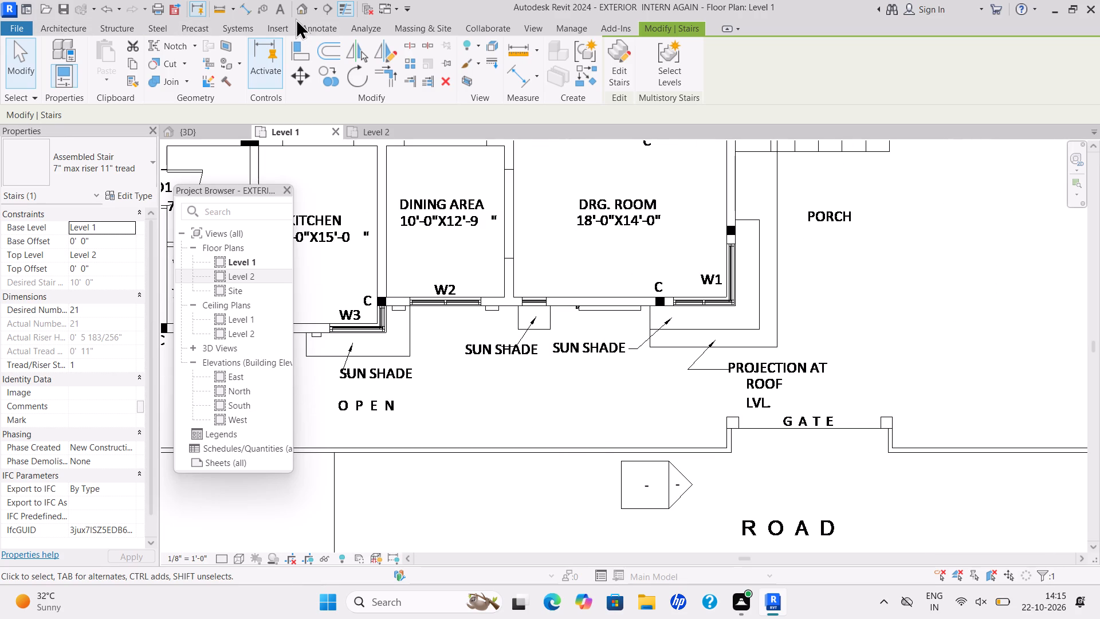
{"action": "key", "text": "Escape"}
{"action": "key", "text": "Escape"}
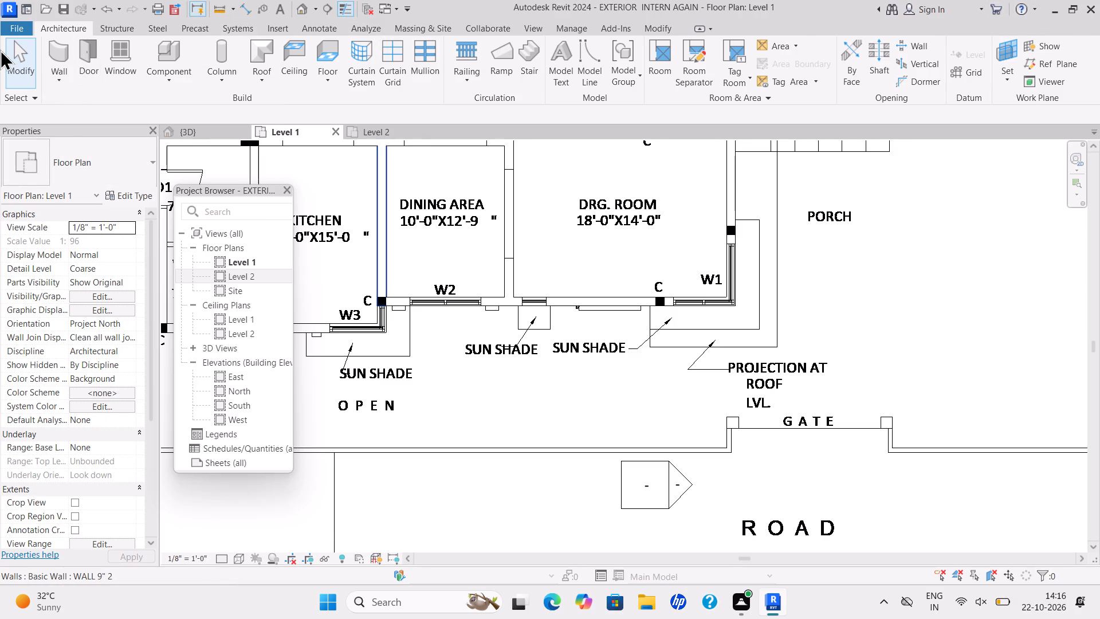
Set up a cmd 4.5" architectural wall with base offset 0', unconnected height 4' and location line Finish Face: Interior.
{"action": "left_click", "coordinate": [59, 74]}
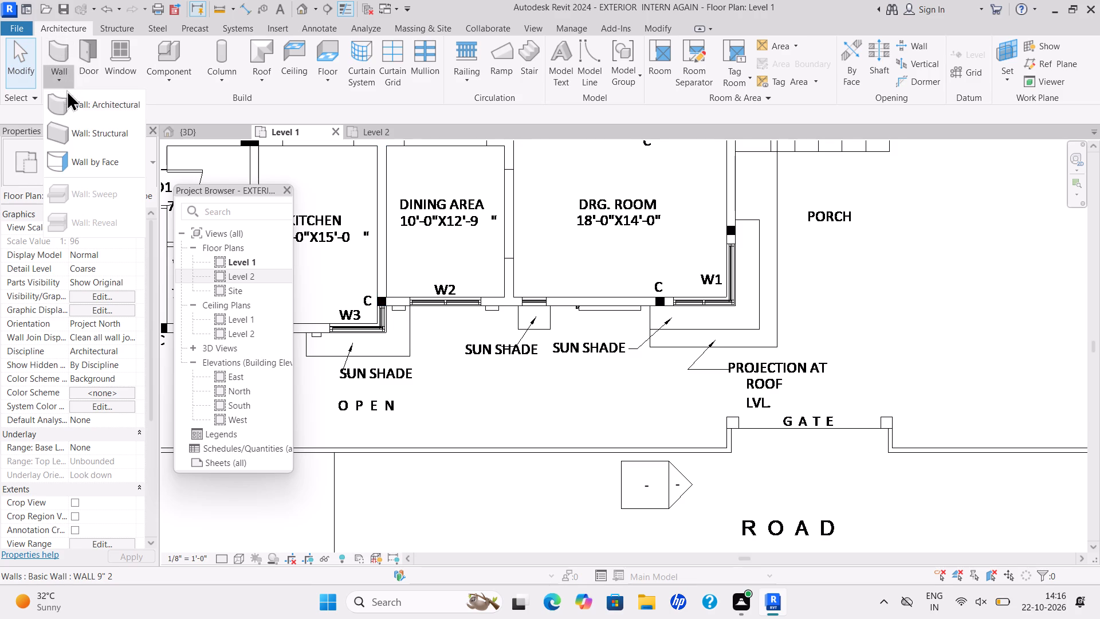
{"action": "left_click", "coordinate": [69, 96]}
{"action": "scroll", "coordinate": [136, 194], "scroll_direction": "up", "scroll_amount": 2}
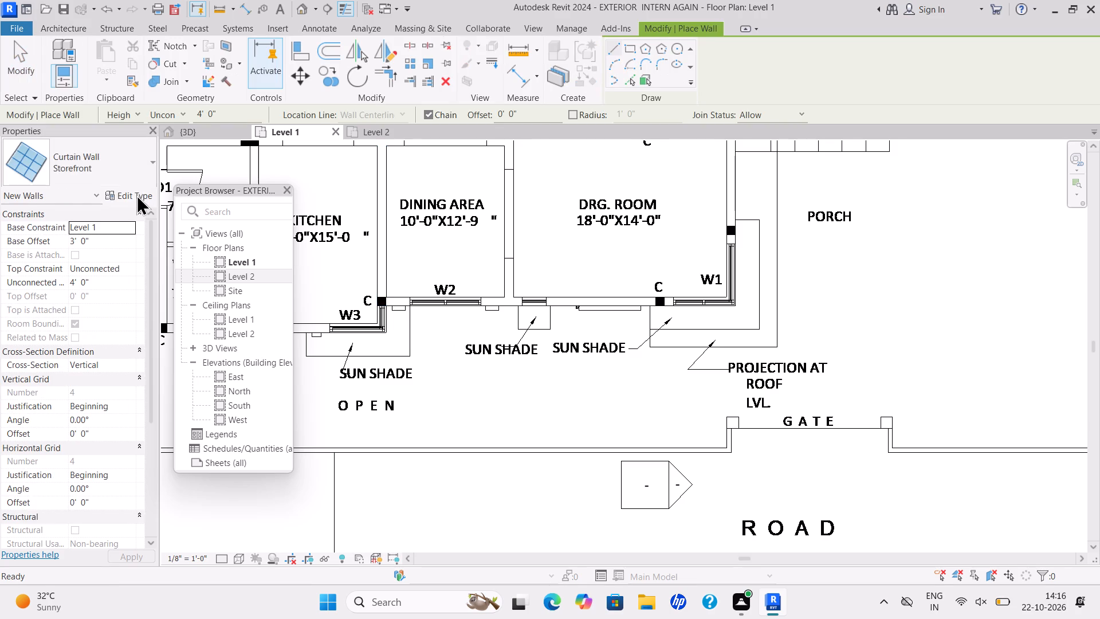
{"action": "scroll", "coordinate": [136, 194], "scroll_direction": "up", "scroll_amount": 2}
{"action": "left_click", "coordinate": [151, 162]}
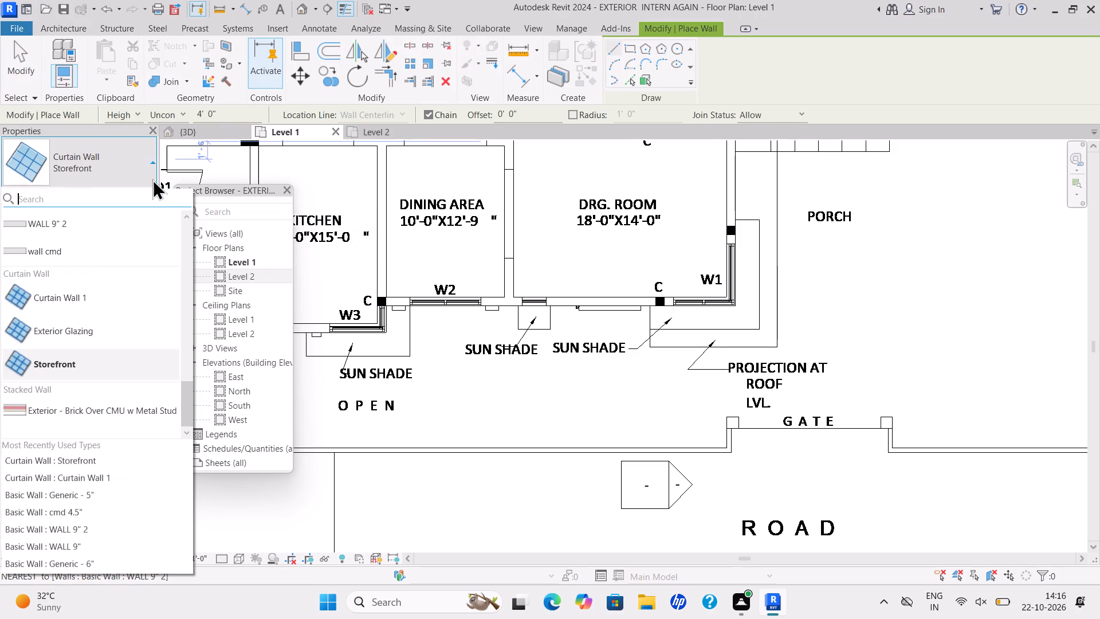
{"action": "scroll", "coordinate": [93, 474], "scroll_direction": "up", "scroll_amount": 7}
{"action": "scroll", "coordinate": [102, 446], "scroll_direction": "down", "scroll_amount": 2}
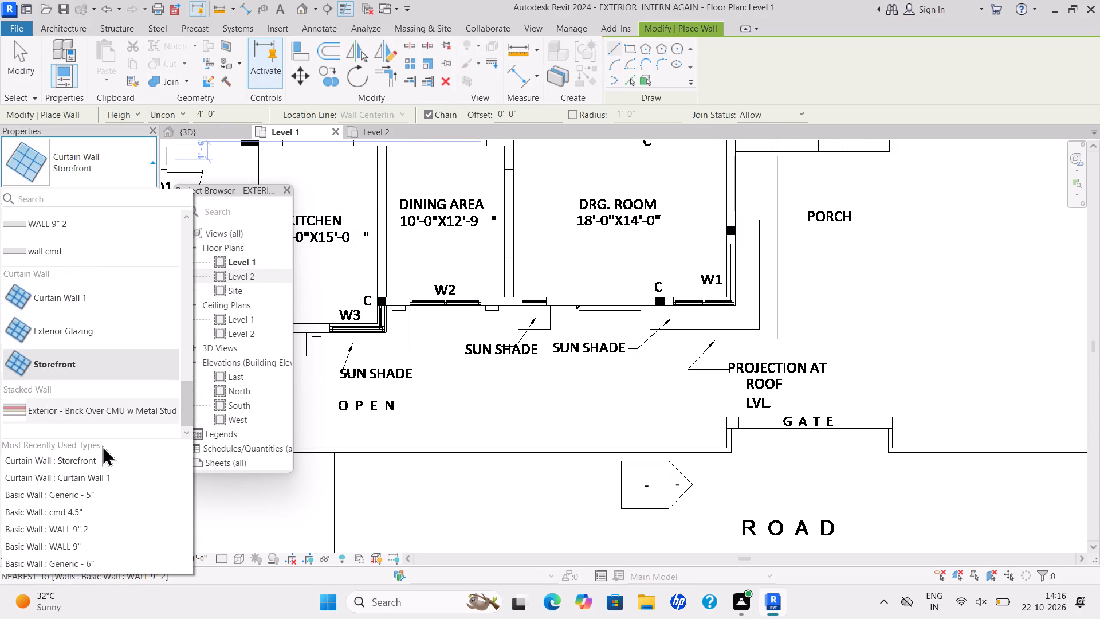
{"action": "scroll", "coordinate": [102, 445], "scroll_direction": "down", "scroll_amount": 5}
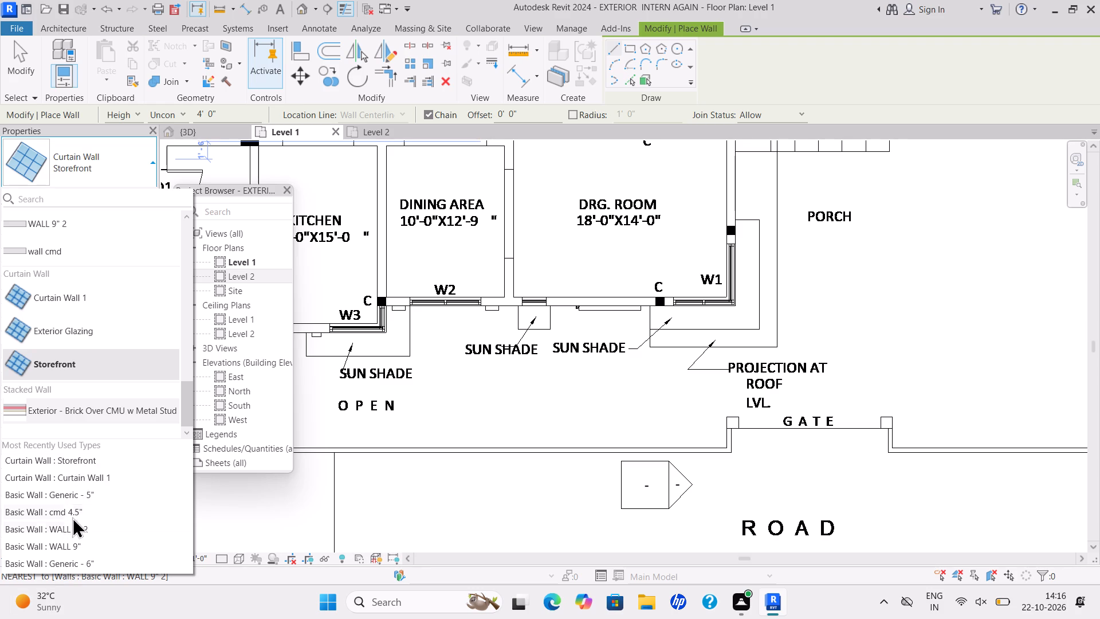
{"action": "left_click", "coordinate": [74, 514]}
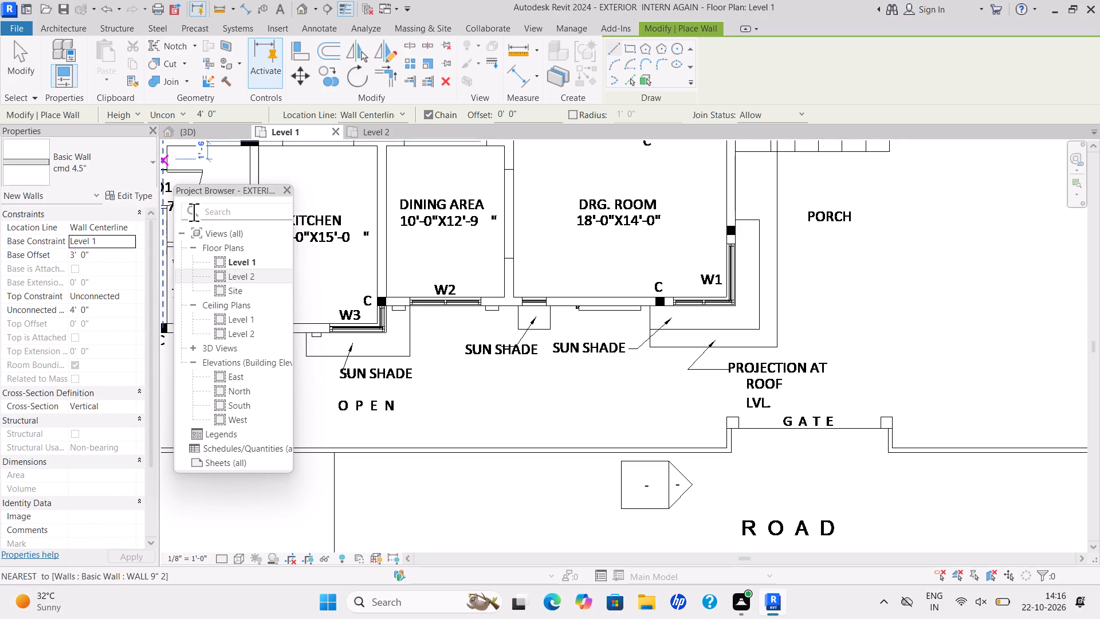
{"action": "left_click_drag", "start_coordinate": [96, 258], "coordinate": [88, 267]}
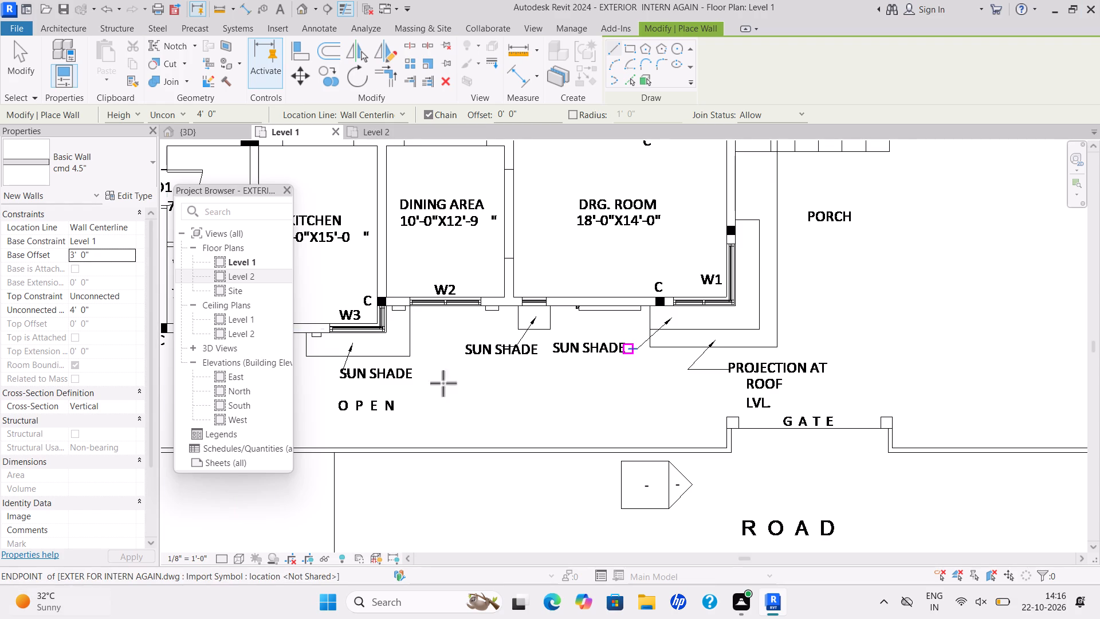
{"action": "left_click_drag", "start_coordinate": [85, 252], "coordinate": [71, 266]}
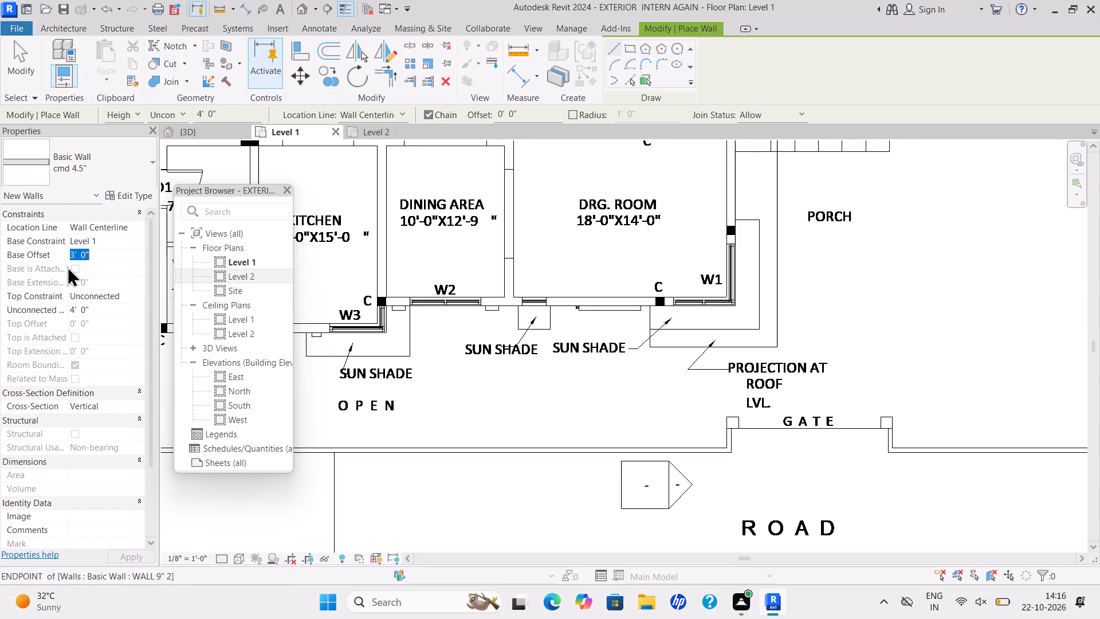
{"action": "key", "text": "BackSpace"}
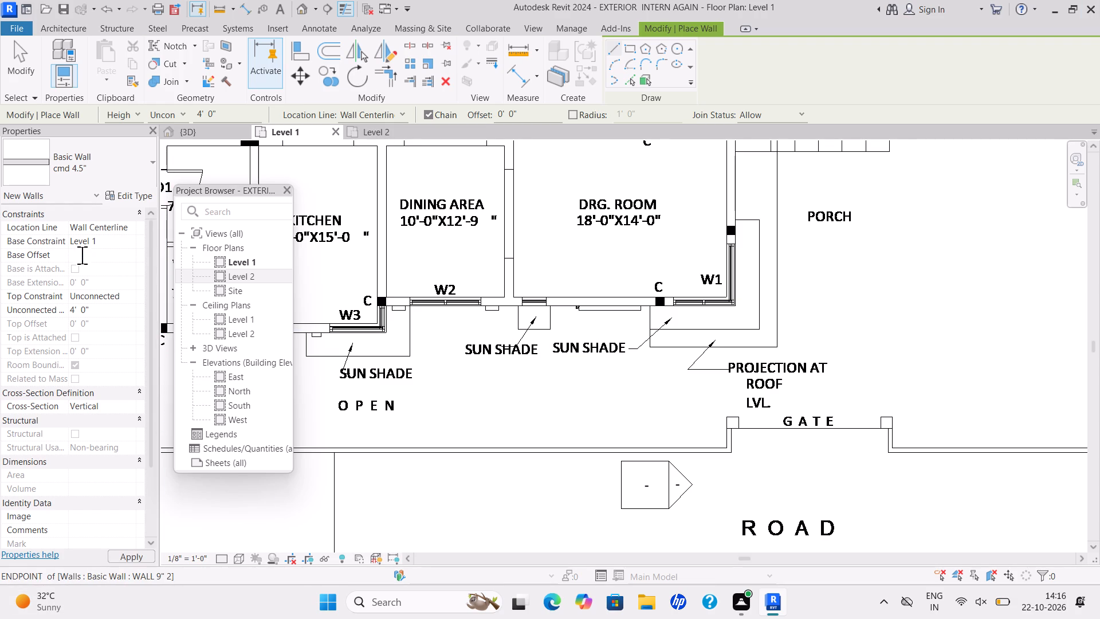
{"action": "type", "text": "0'"}
{"action": "key", "text": "Return"}
{"action": "left_click_drag", "start_coordinate": [102, 311], "coordinate": [85, 322]}
{"action": "key", "text": "BackSpace"}
{"action": "type", "text": "4'"}
{"action": "key", "text": "Return"}
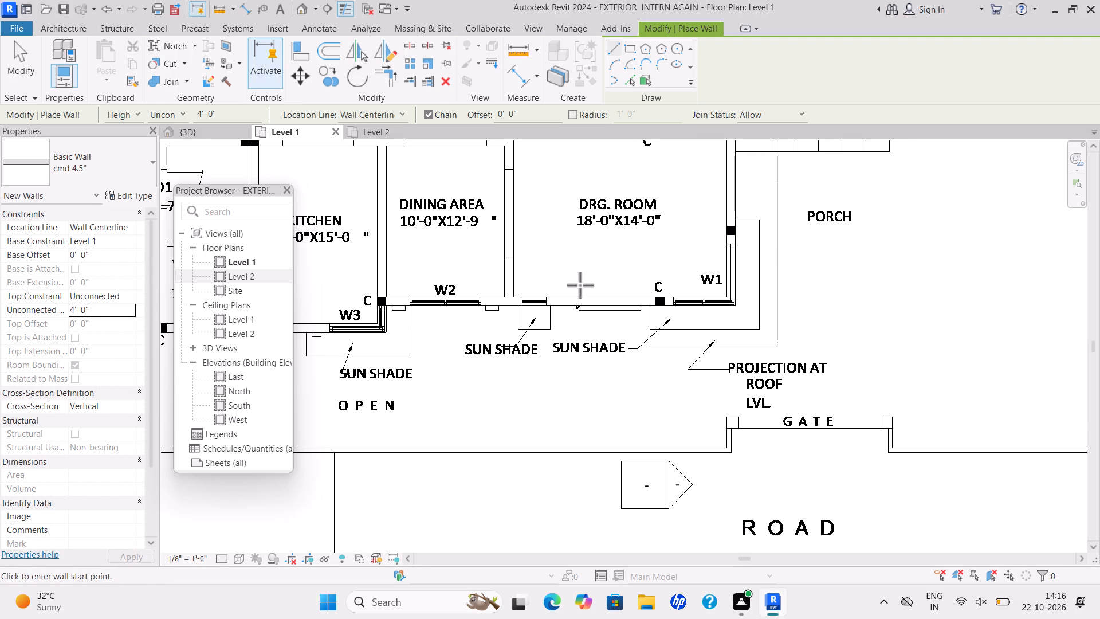
{"action": "scroll", "coordinate": [119, 221], "scroll_direction": "up", "scroll_amount": 4}
{"action": "left_click", "coordinate": [132, 226]}
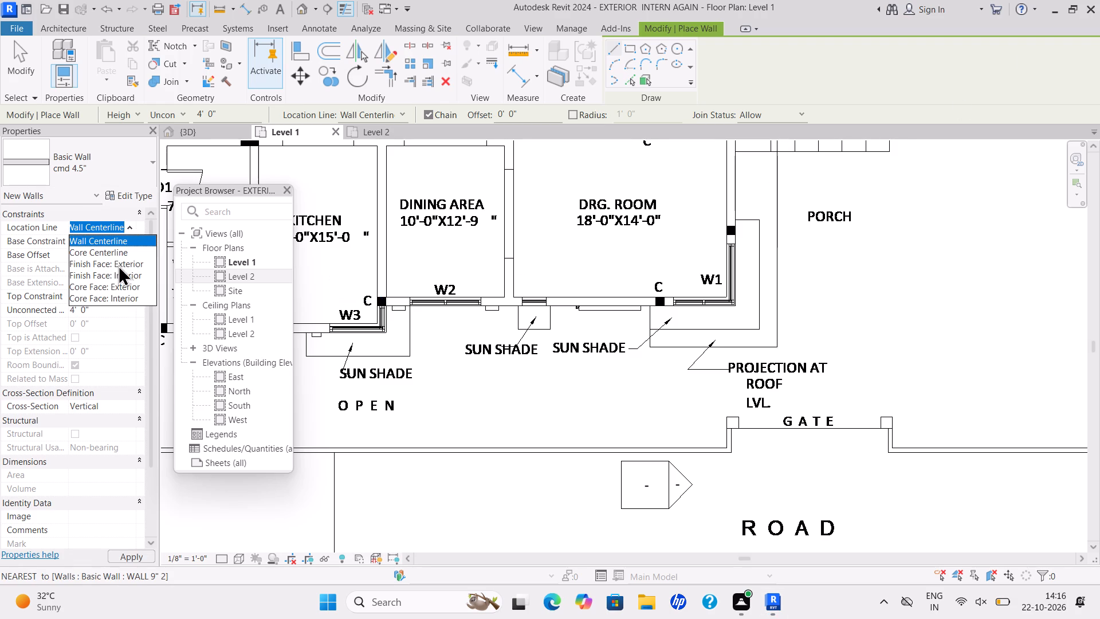
{"action": "left_click", "coordinate": [124, 273]}
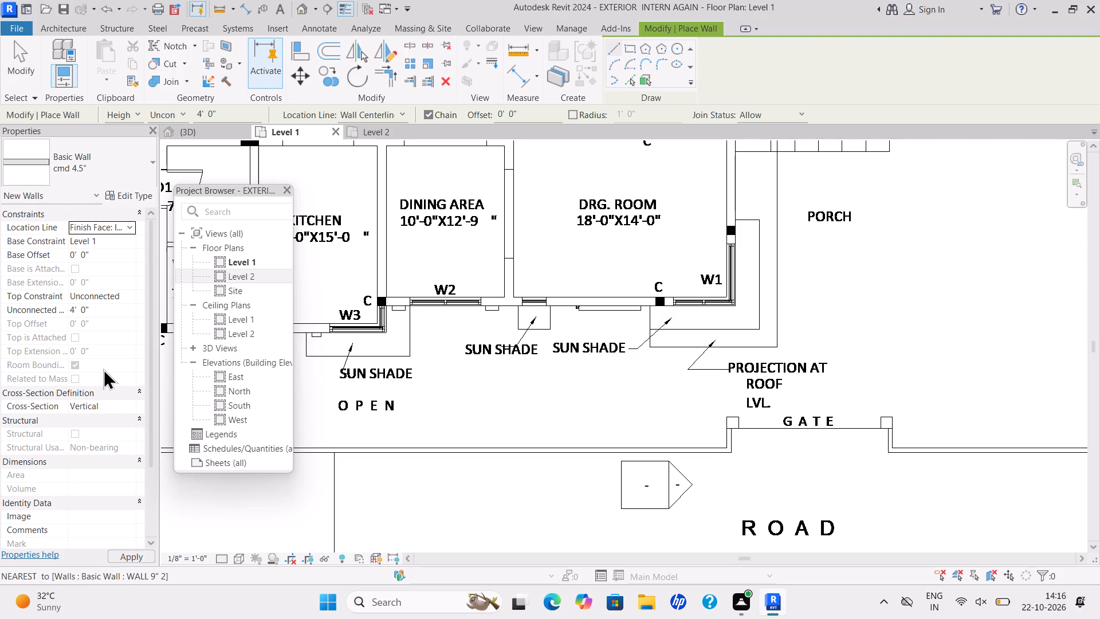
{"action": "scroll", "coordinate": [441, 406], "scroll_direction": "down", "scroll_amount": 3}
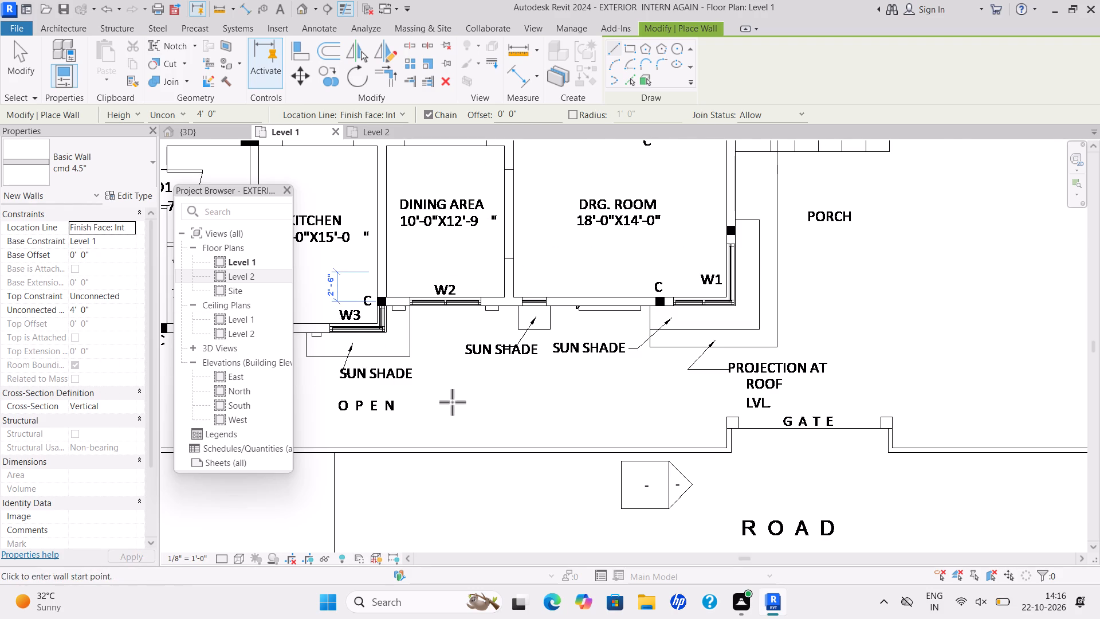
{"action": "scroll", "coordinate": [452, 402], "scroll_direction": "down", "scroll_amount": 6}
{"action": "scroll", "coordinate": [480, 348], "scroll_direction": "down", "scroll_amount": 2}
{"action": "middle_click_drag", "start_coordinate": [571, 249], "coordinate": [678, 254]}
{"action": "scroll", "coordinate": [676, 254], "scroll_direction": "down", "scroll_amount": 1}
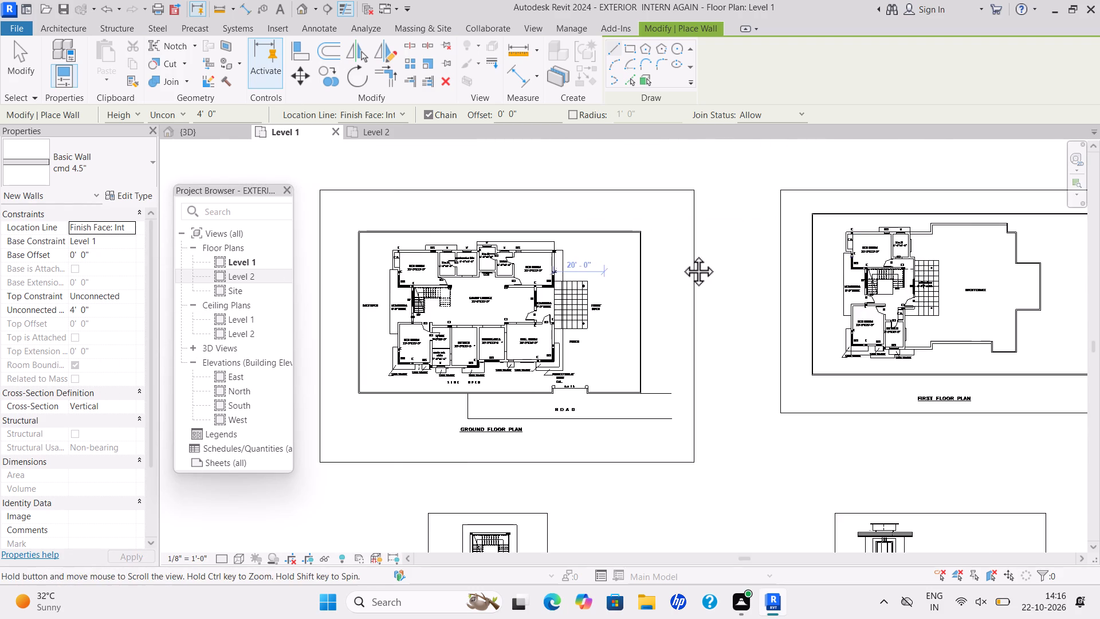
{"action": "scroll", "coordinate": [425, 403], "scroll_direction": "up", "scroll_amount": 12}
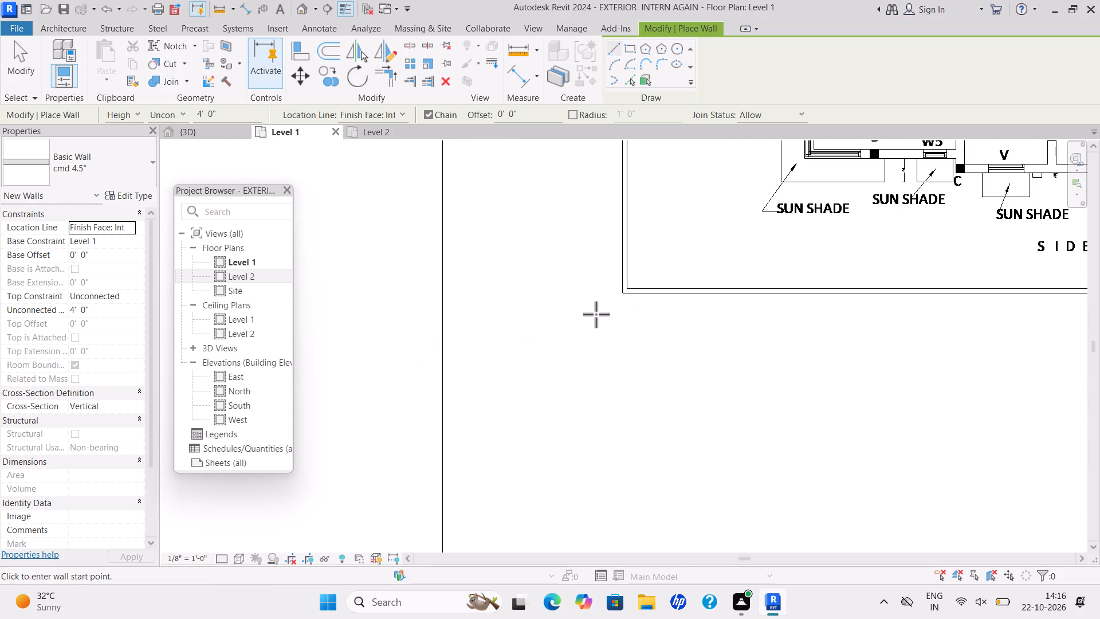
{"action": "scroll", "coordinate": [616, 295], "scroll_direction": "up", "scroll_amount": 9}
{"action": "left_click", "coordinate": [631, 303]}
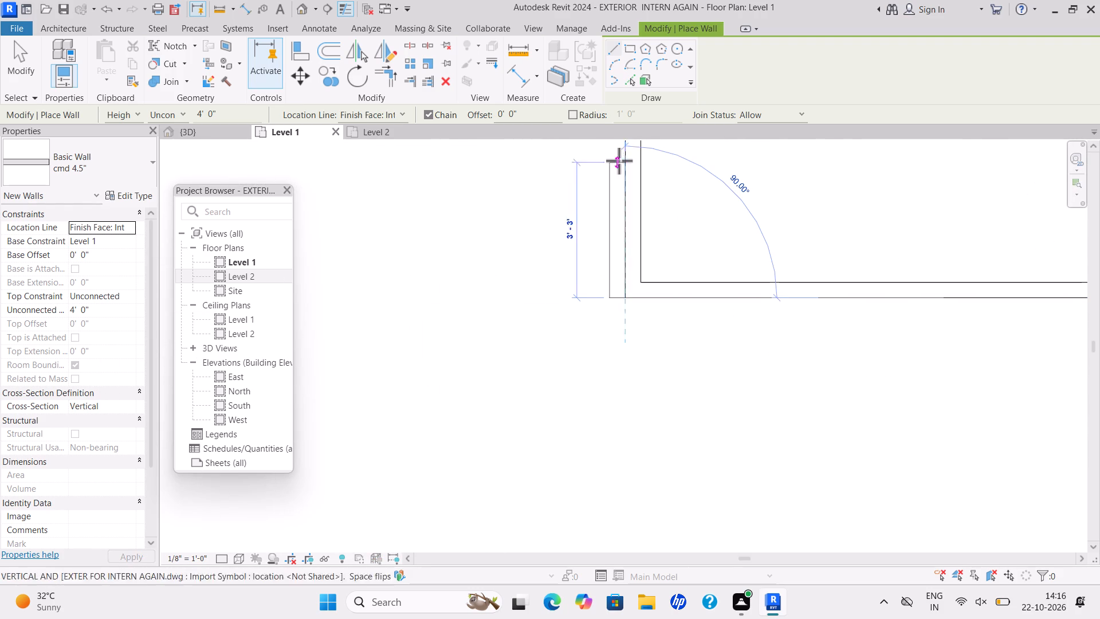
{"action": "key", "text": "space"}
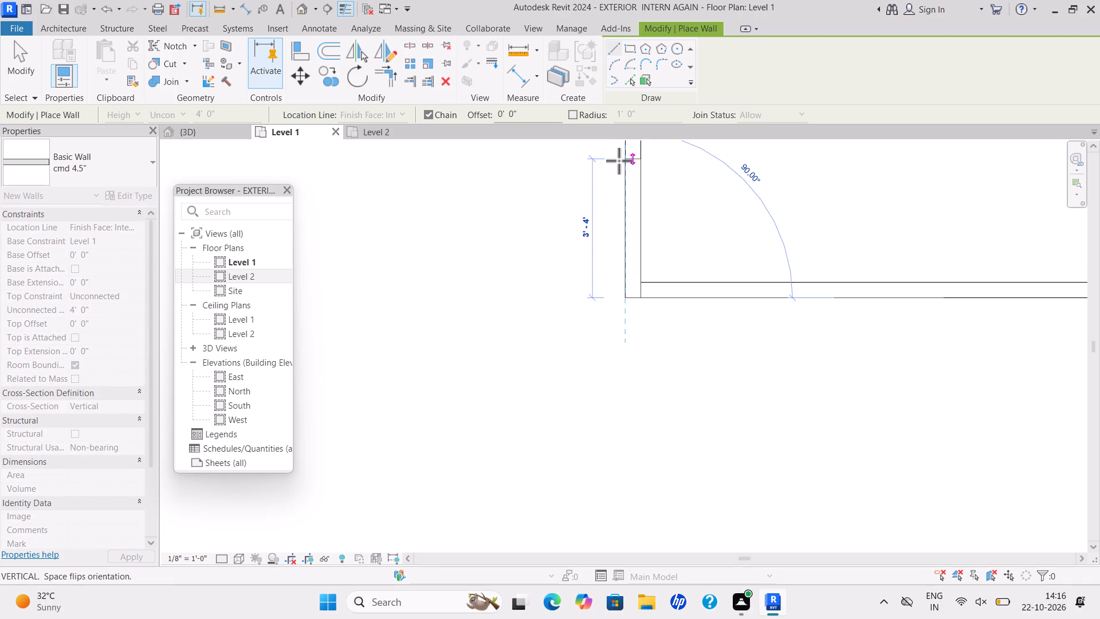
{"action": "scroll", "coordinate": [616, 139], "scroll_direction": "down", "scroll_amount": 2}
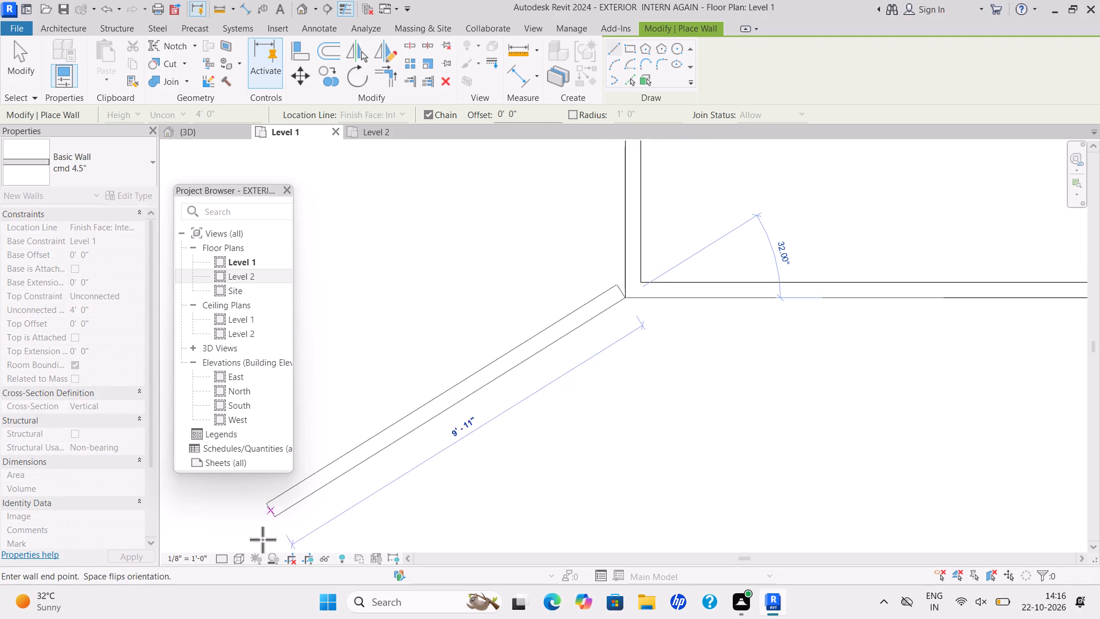
Set the Level 1 view's visual style to Shaded.
{"action": "left_click", "coordinate": [242, 564]}
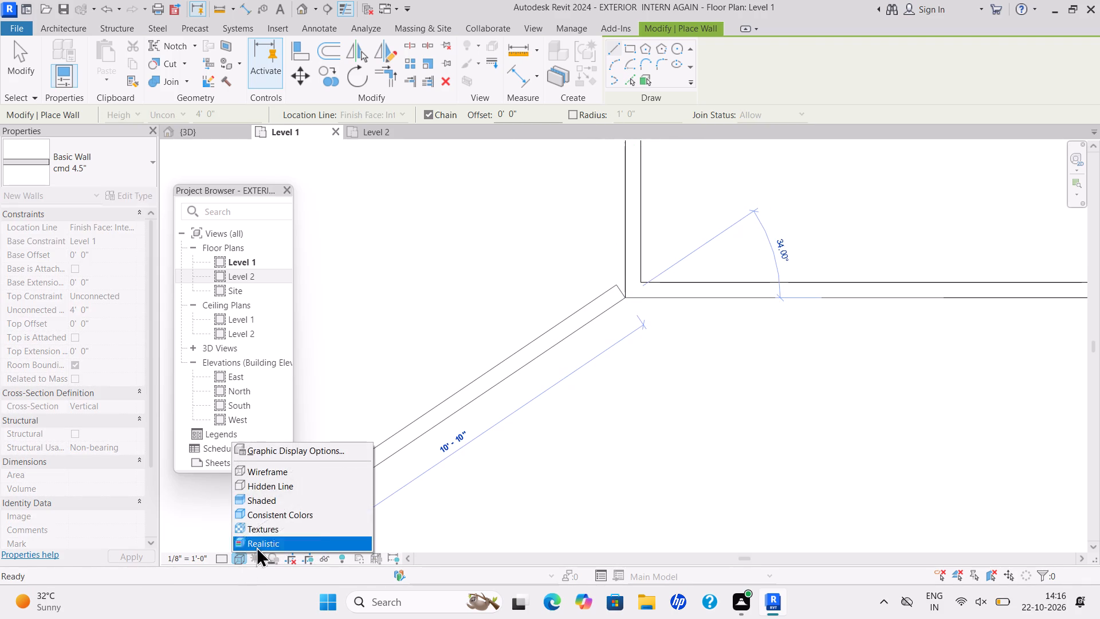
{"action": "left_click", "coordinate": [260, 499]}
Draw the ground floor plan's boundary wall on the back-open side, from the outer bottom-left corner to the outer top-left corner, flipped inward.
{"action": "scroll", "coordinate": [623, 288], "scroll_direction": "down", "scroll_amount": 3}
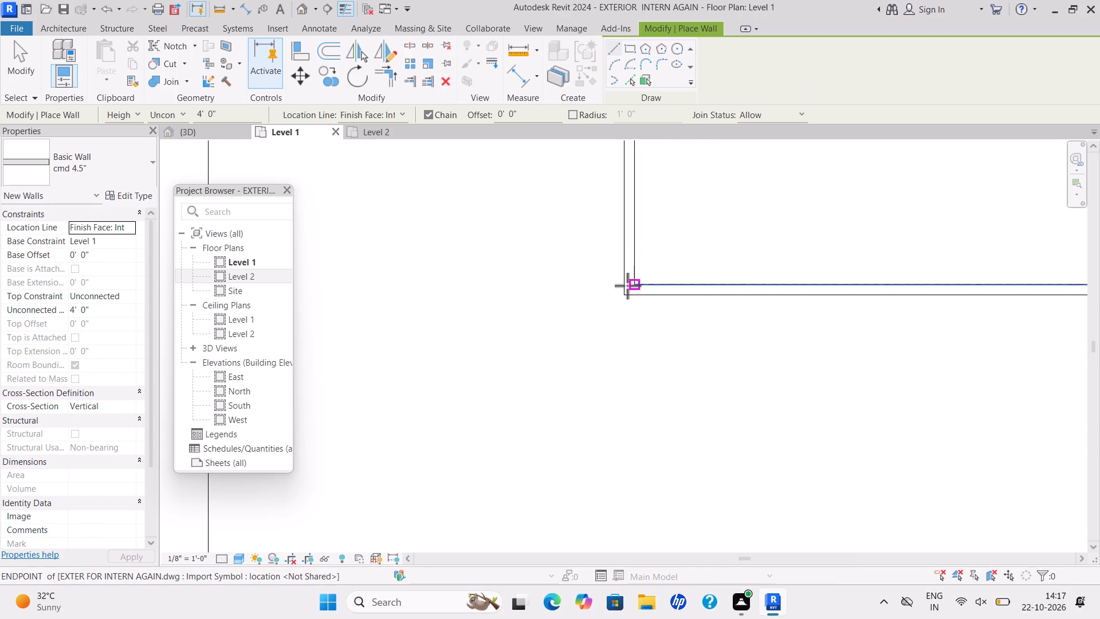
{"action": "scroll", "coordinate": [624, 289], "scroll_direction": "up", "scroll_amount": 6}
{"action": "left_click", "coordinate": [631, 305]}
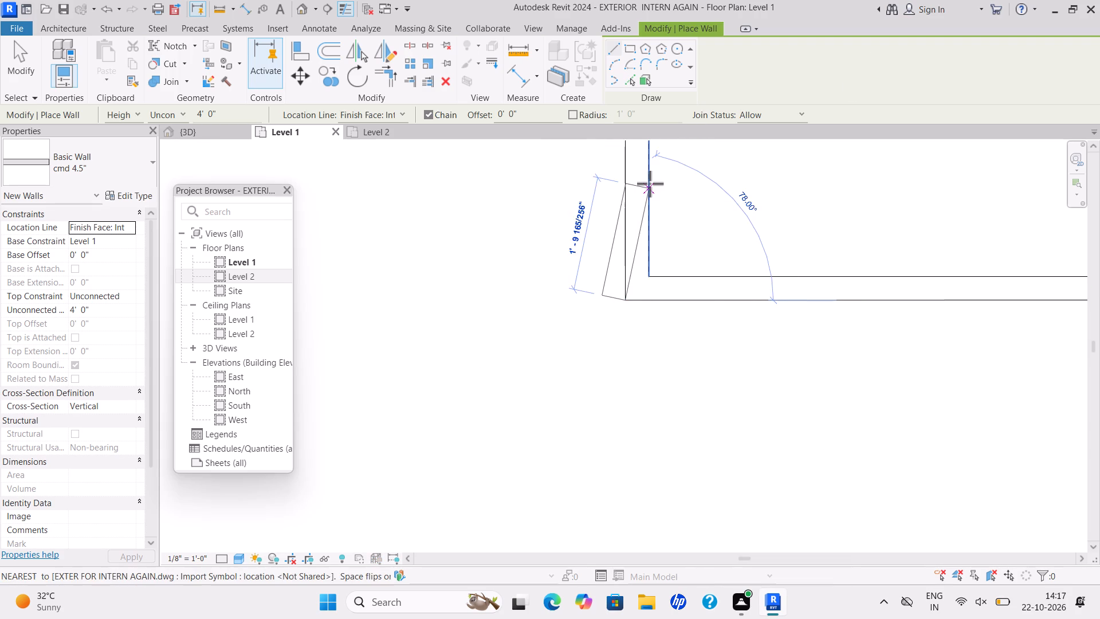
{"action": "key", "text": "space"}
{"action": "scroll", "coordinate": [628, 181], "scroll_direction": "down", "scroll_amount": 2}
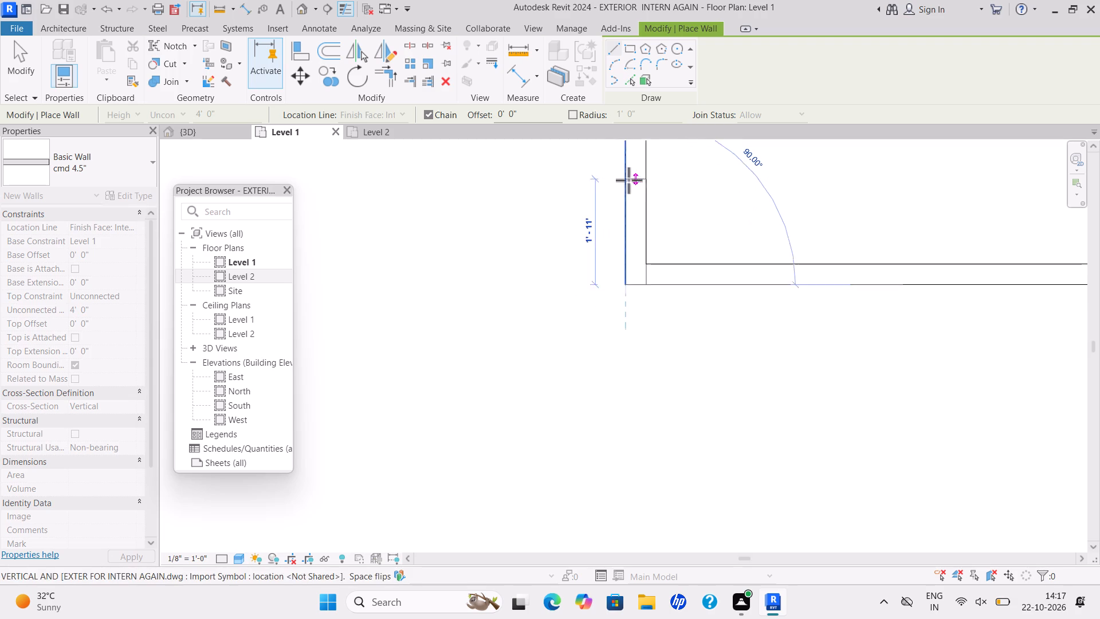
{"action": "scroll", "coordinate": [628, 180], "scroll_direction": "down", "scroll_amount": 4}
{"action": "middle_click_drag", "start_coordinate": [628, 180], "coordinate": [647, 302]}
{"action": "scroll", "coordinate": [650, 164], "scroll_direction": "down", "scroll_amount": 5}
{"action": "middle_click_drag", "start_coordinate": [646, 175], "coordinate": [626, 347]}
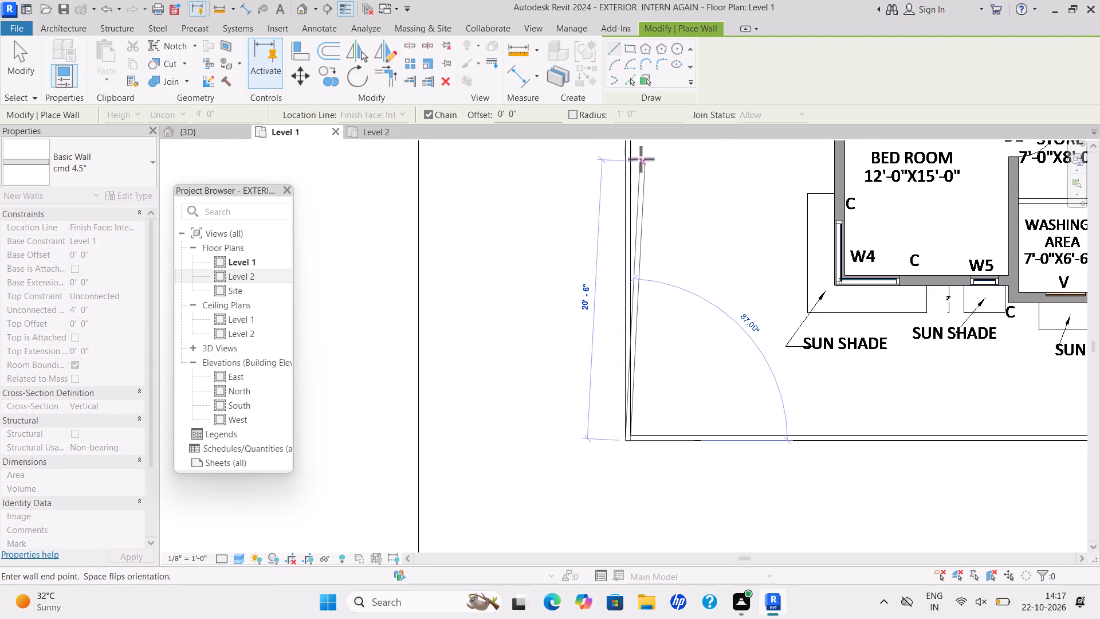
{"action": "scroll", "coordinate": [620, 174], "scroll_direction": "down", "scroll_amount": 5}
{"action": "middle_click_drag", "start_coordinate": [619, 177], "coordinate": [632, 286]}
{"action": "middle_click_drag", "start_coordinate": [624, 175], "coordinate": [639, 314]}
{"action": "scroll", "coordinate": [634, 305], "scroll_direction": "down", "scroll_amount": 3}
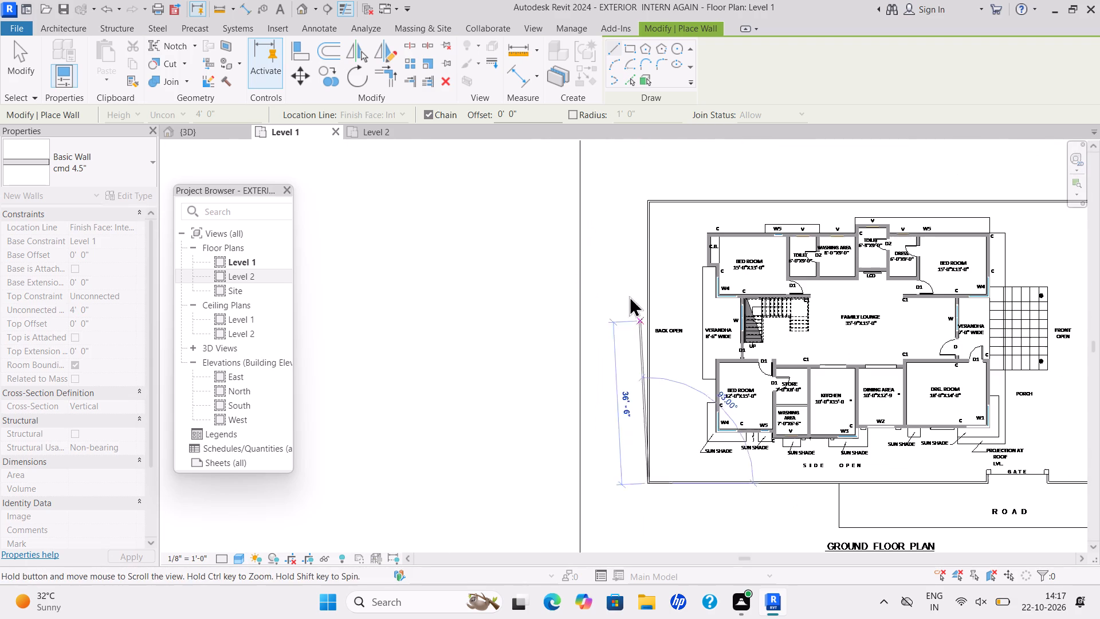
{"action": "scroll", "coordinate": [661, 189], "scroll_direction": "up", "scroll_amount": 19}
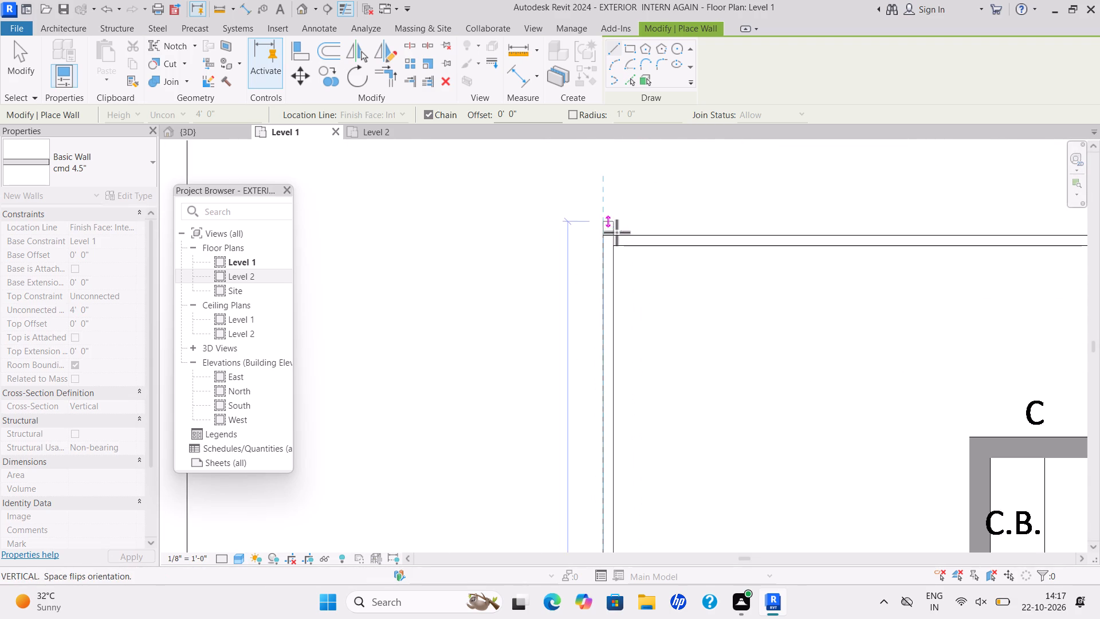
{"action": "scroll", "coordinate": [570, 252], "scroll_direction": "up", "scroll_amount": 9}
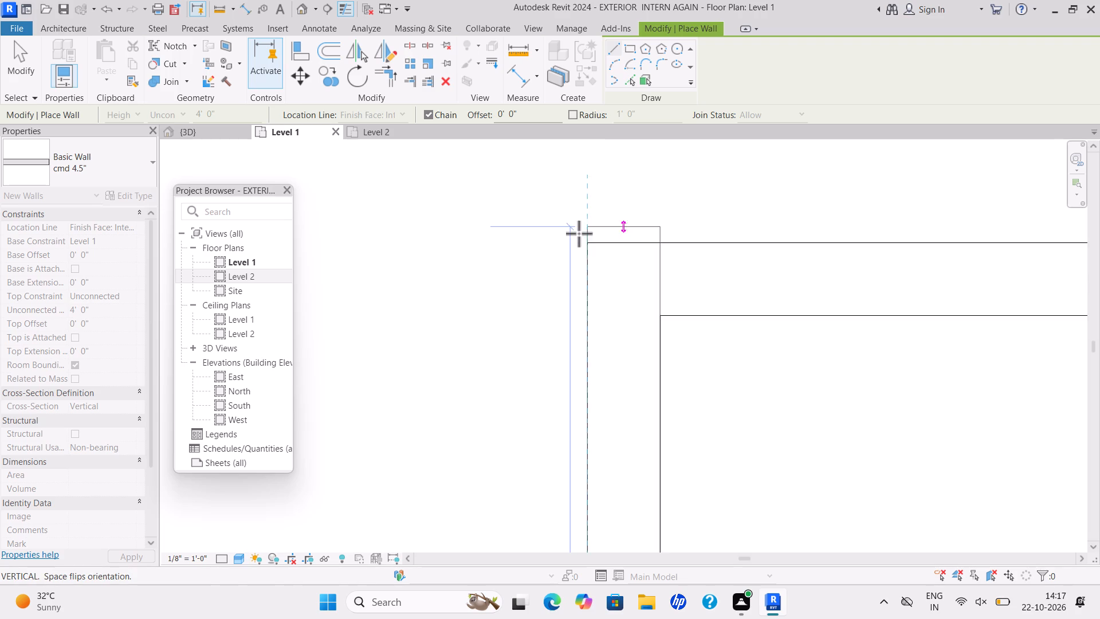
{"action": "scroll", "coordinate": [579, 233], "scroll_direction": "up", "scroll_amount": 2}
{"action": "left_click", "coordinate": [593, 244]}
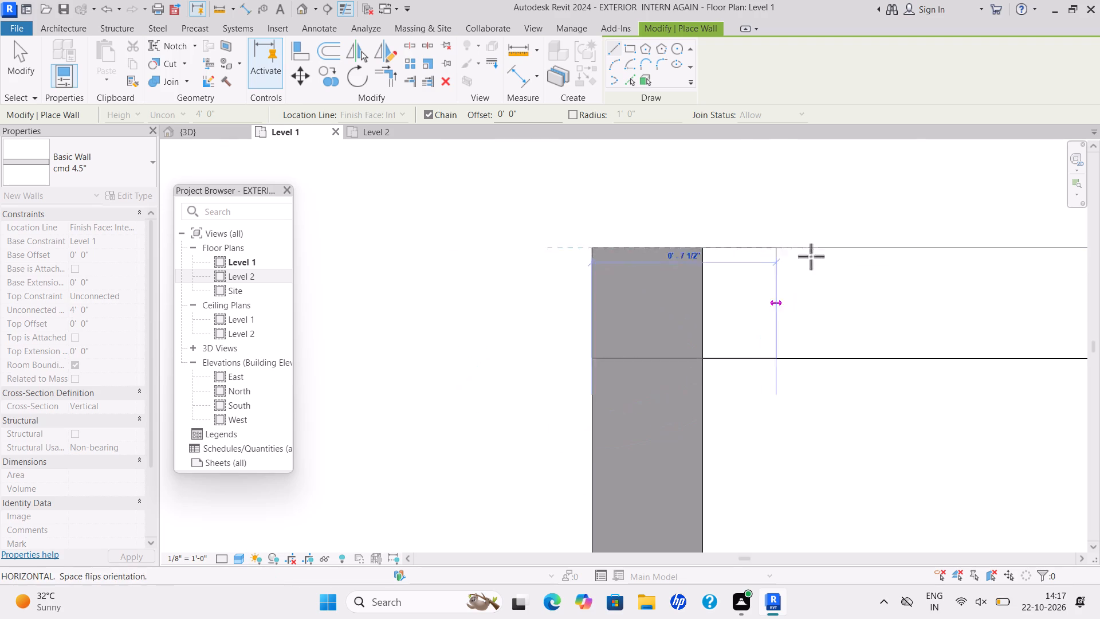
Continue the boundary wall along the ground floor plan's top side, from the outer top-left corner to the outer top-right corner.
{"action": "scroll", "coordinate": [832, 257], "scroll_direction": "down", "scroll_amount": 6}
{"action": "middle_click_drag", "start_coordinate": [830, 258], "coordinate": [737, 220]}
{"action": "scroll", "coordinate": [941, 230], "scroll_direction": "down", "scroll_amount": 6}
{"action": "middle_click_drag", "start_coordinate": [932, 229], "coordinate": [777, 234]}
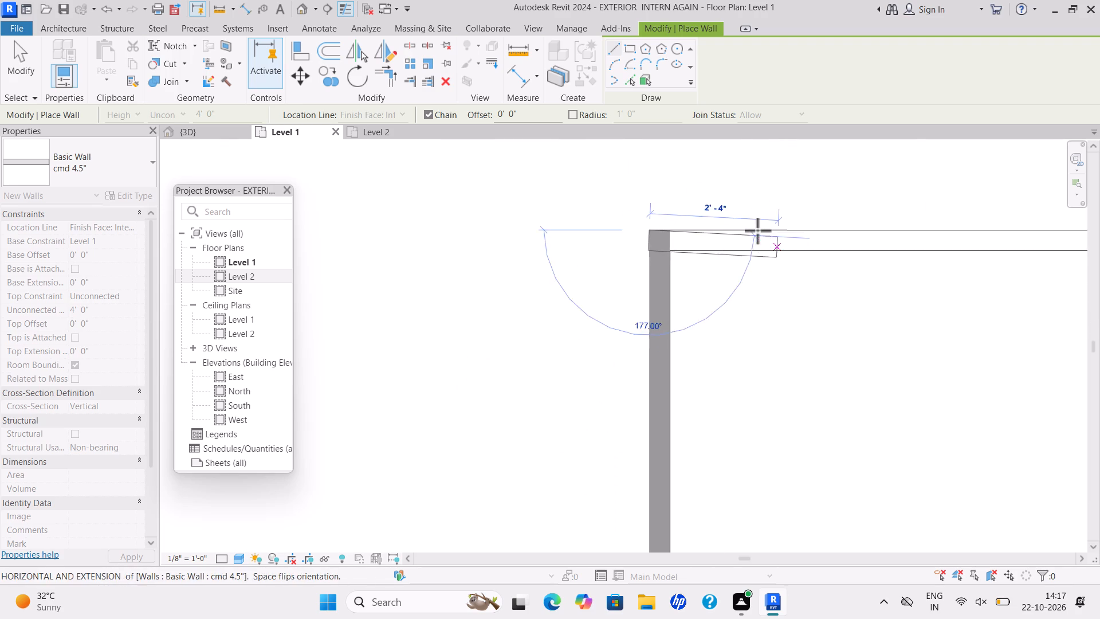
{"action": "scroll", "coordinate": [932, 247], "scroll_direction": "down", "scroll_amount": 6}
{"action": "middle_click_drag", "start_coordinate": [914, 241], "coordinate": [773, 235]}
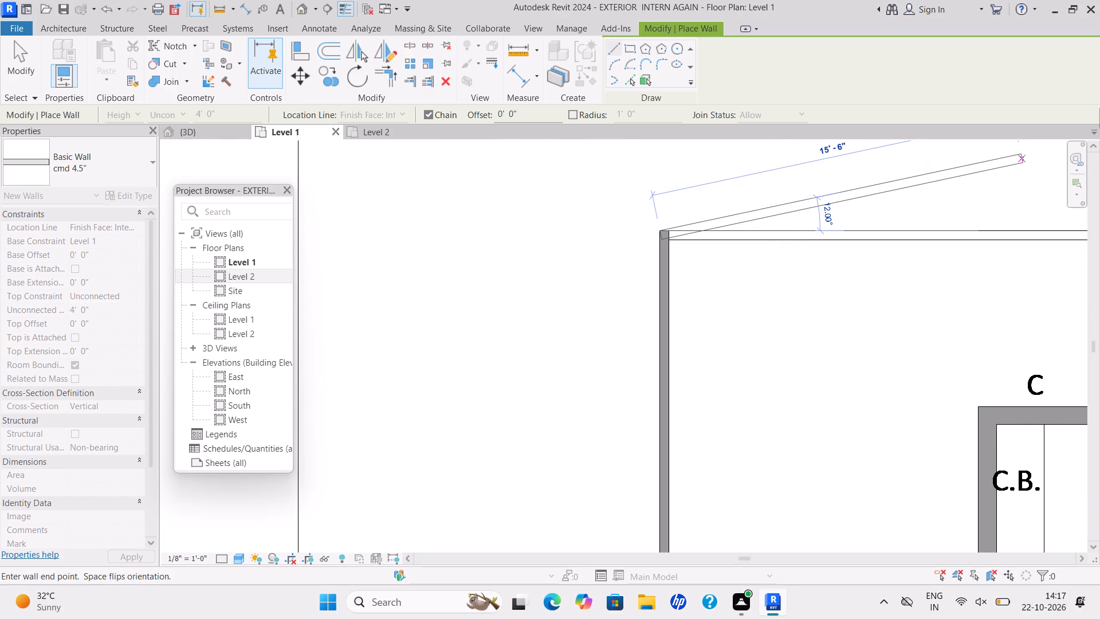
{"action": "scroll", "coordinate": [1022, 242], "scroll_direction": "down", "scroll_amount": 3}
{"action": "middle_click_drag", "start_coordinate": [1022, 242], "coordinate": [760, 268]}
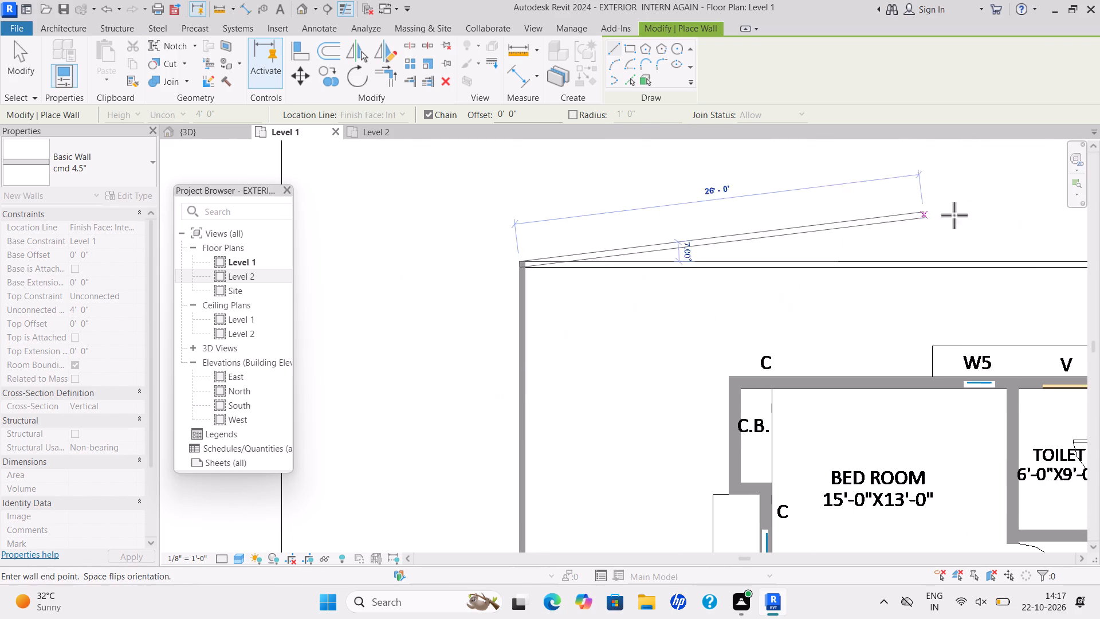
{"action": "scroll", "coordinate": [1024, 246], "scroll_direction": "down", "scroll_amount": 2}
{"action": "middle_click_drag", "start_coordinate": [1013, 248], "coordinate": [788, 261]}
{"action": "scroll", "coordinate": [1012, 271], "scroll_direction": "down", "scroll_amount": 1}
{"action": "middle_click_drag", "start_coordinate": [1010, 272], "coordinate": [785, 287]}
{"action": "scroll", "coordinate": [1036, 277], "scroll_direction": "down", "scroll_amount": 1}
{"action": "middle_click_drag", "start_coordinate": [1029, 284], "coordinate": [763, 296]}
{"action": "scroll", "coordinate": [890, 289], "scroll_direction": "down", "scroll_amount": 1}
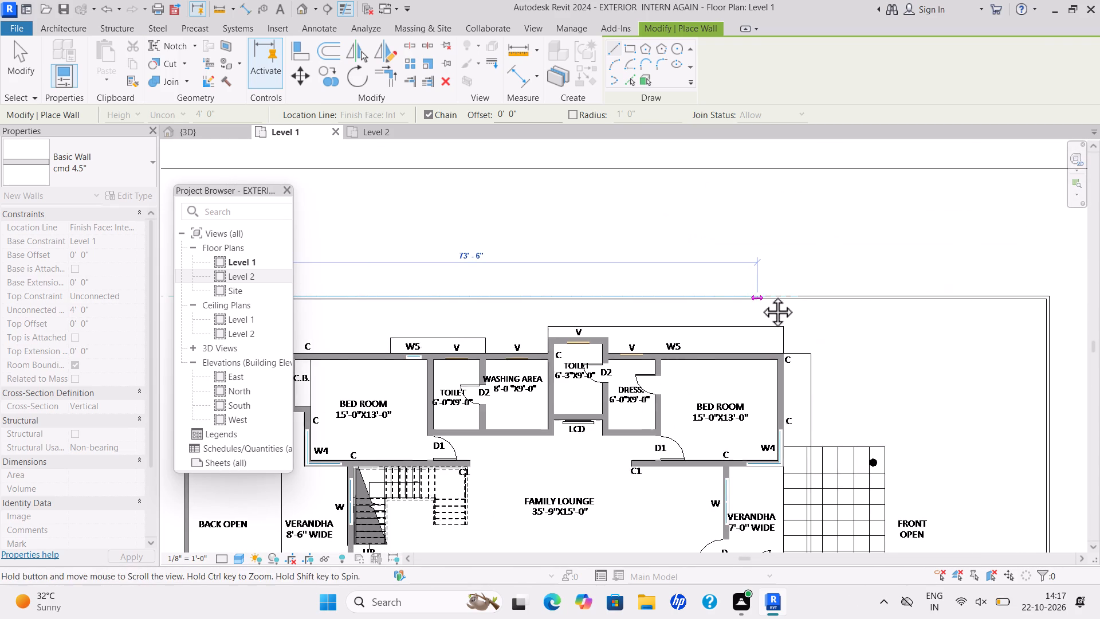
{"action": "scroll", "coordinate": [1041, 295], "scroll_direction": "up", "scroll_amount": 18}
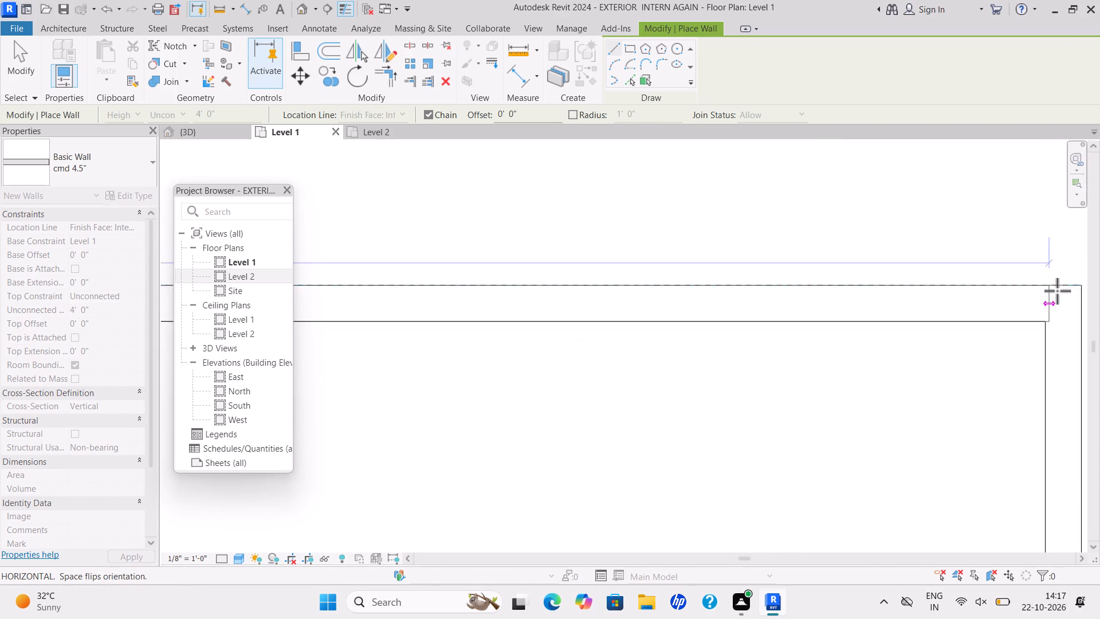
{"action": "scroll", "coordinate": [1057, 291], "scroll_direction": "up", "scroll_amount": 5}
{"action": "scroll", "coordinate": [1072, 287], "scroll_direction": "down", "scroll_amount": 2}
{"action": "middle_click_drag", "start_coordinate": [1068, 289], "coordinate": [797, 316]}
{"action": "scroll", "coordinate": [796, 315], "scroll_direction": "down", "scroll_amount": 1}
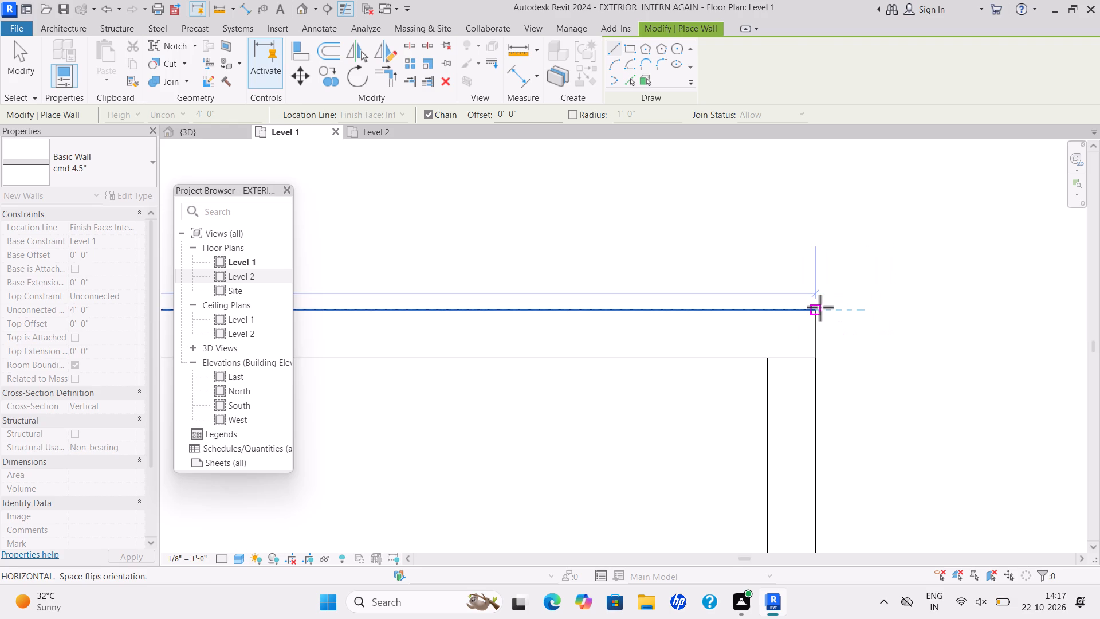
{"action": "scroll", "coordinate": [818, 308], "scroll_direction": "up", "scroll_amount": 6}
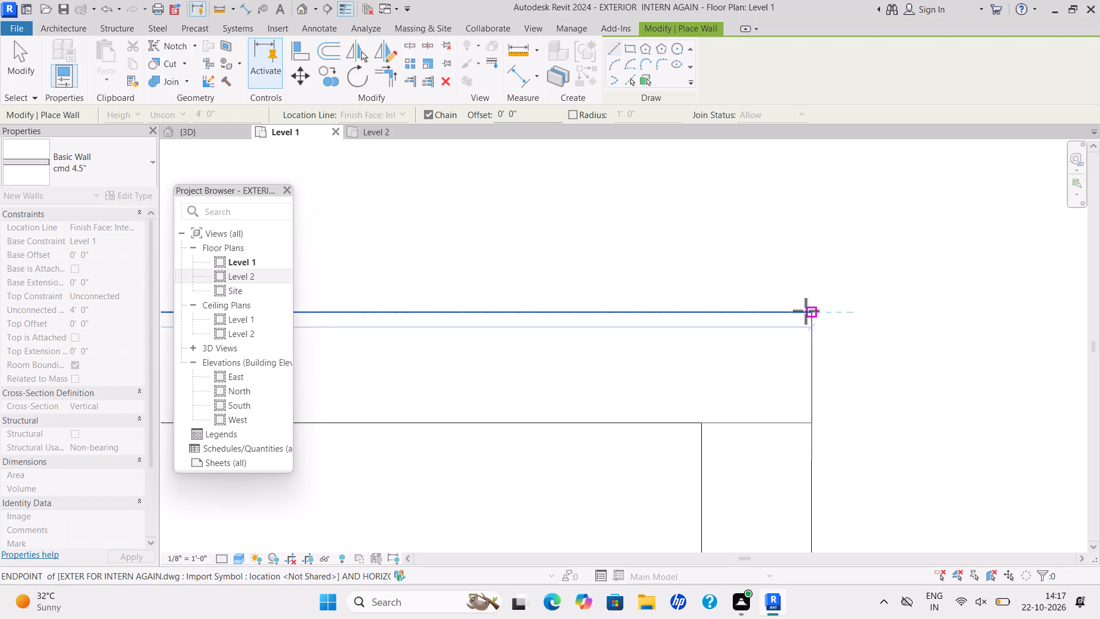
{"action": "left_click", "coordinate": [815, 315]}
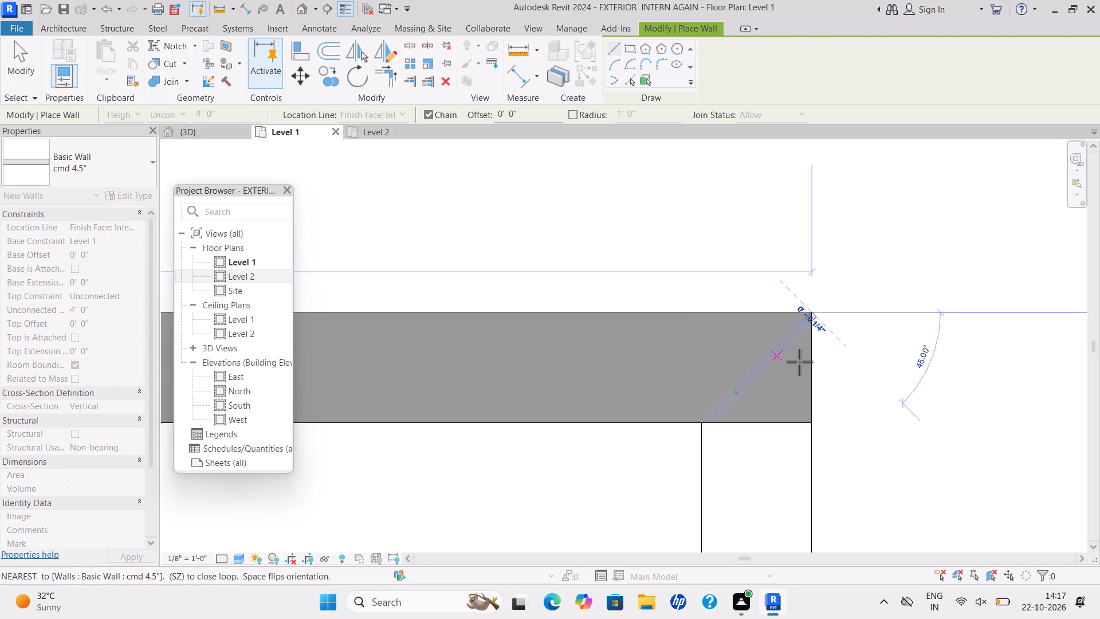
Continue the boundary wall down the front-open side, from the outer top-right corner to the outer bottom-right corner.
{"action": "scroll", "coordinate": [810, 365], "scroll_direction": "down", "scroll_amount": 7}
{"action": "middle_click", "coordinate": [815, 366]}
{"action": "scroll", "coordinate": [835, 382], "scroll_direction": "down", "scroll_amount": 5}
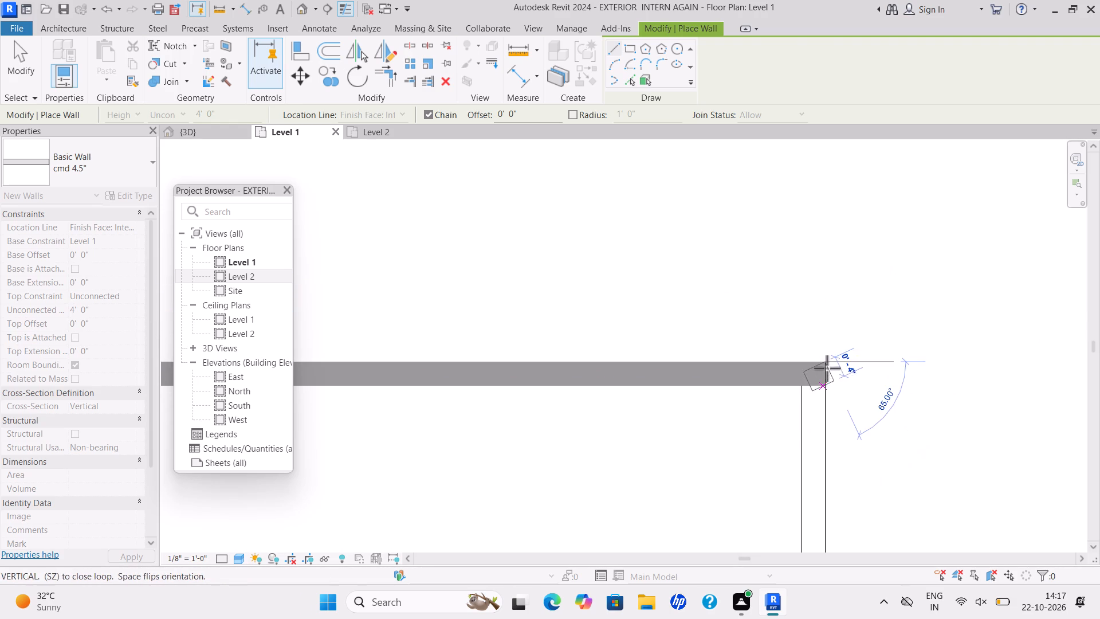
{"action": "scroll", "coordinate": [827, 368], "scroll_direction": "down", "scroll_amount": 8}
{"action": "middle_click_drag", "start_coordinate": [827, 367], "coordinate": [827, 273]}
{"action": "scroll", "coordinate": [908, 411], "scroll_direction": "down", "scroll_amount": 4}
{"action": "middle_click_drag", "start_coordinate": [909, 411], "coordinate": [907, 397]}
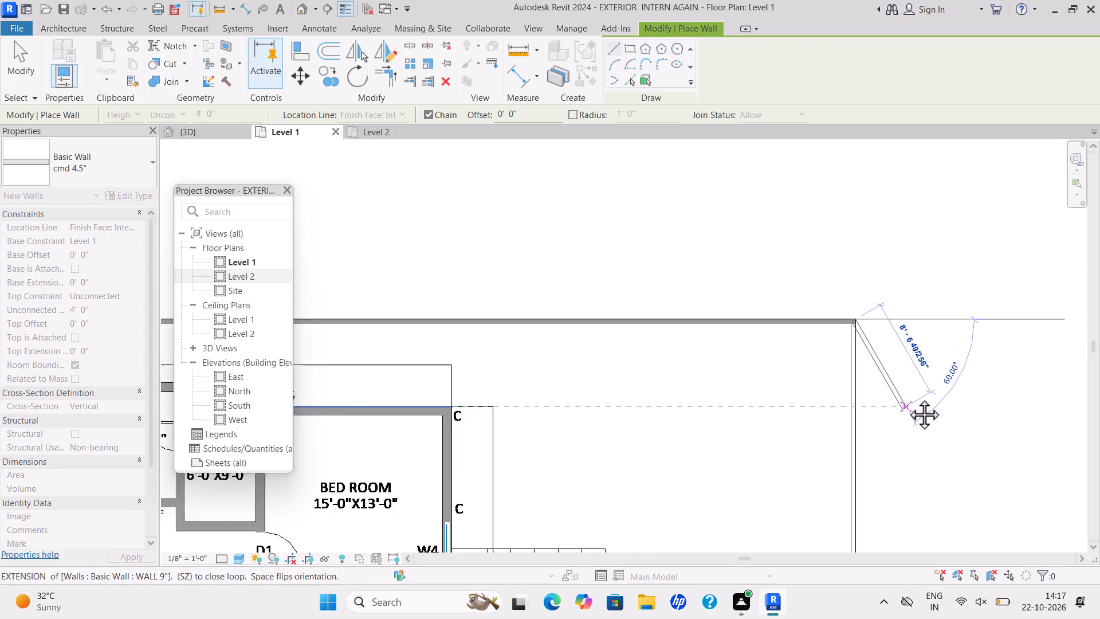
{"action": "middle_click_drag", "start_coordinate": [907, 397], "coordinate": [926, 244]}
{"action": "scroll", "coordinate": [869, 481], "scroll_direction": "down", "scroll_amount": 3}
{"action": "middle_click_drag", "start_coordinate": [863, 485], "coordinate": [855, 381]}
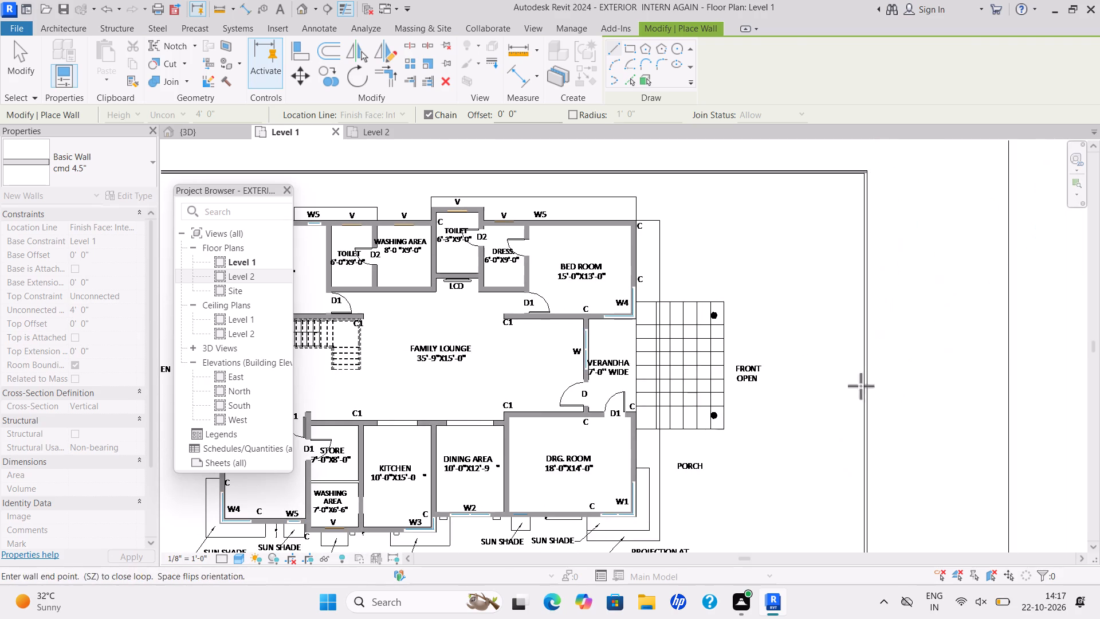
{"action": "scroll", "coordinate": [856, 537], "scroll_direction": "down", "scroll_amount": 2}
{"action": "middle_click_drag", "start_coordinate": [854, 538], "coordinate": [871, 399]}
{"action": "scroll", "coordinate": [872, 412], "scroll_direction": "up", "scroll_amount": 5}
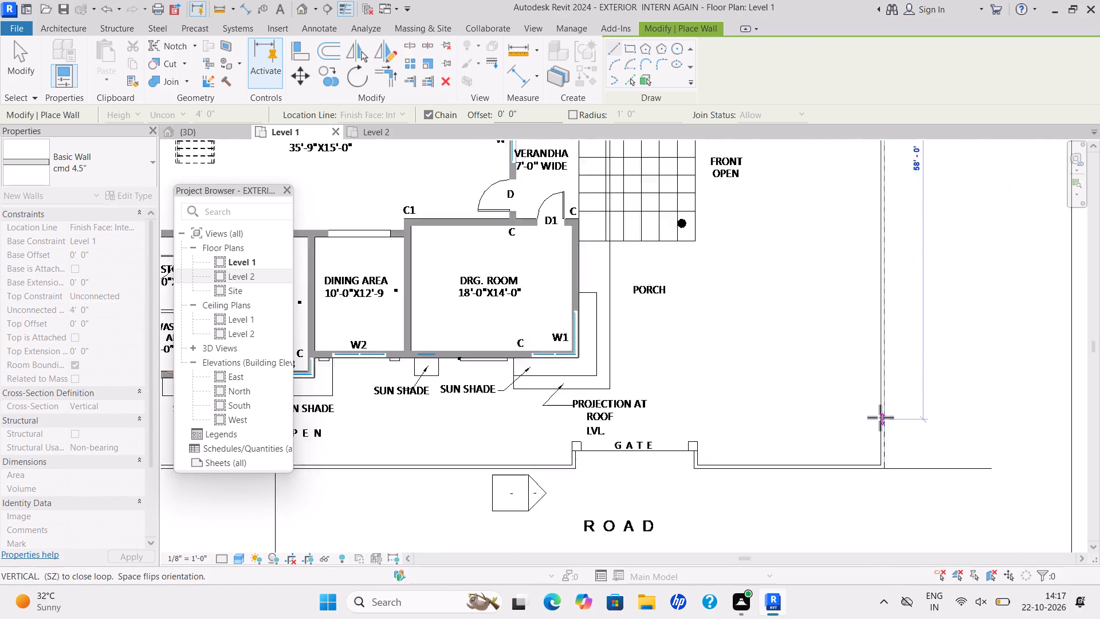
{"action": "scroll", "coordinate": [884, 476], "scroll_direction": "up", "scroll_amount": 15}
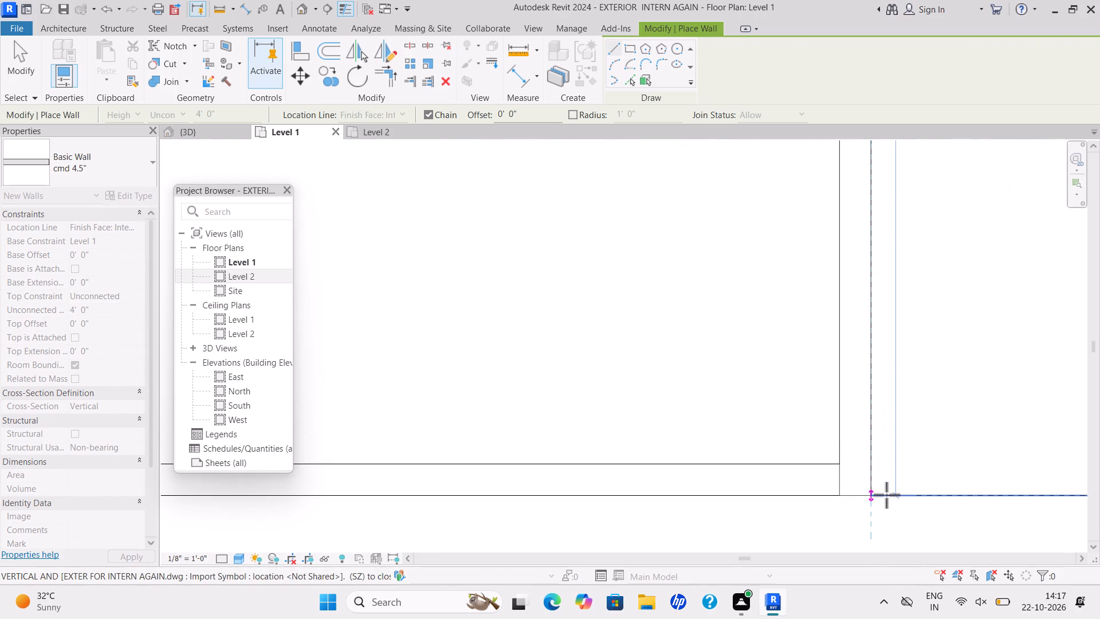
{"action": "left_click", "coordinate": [874, 494]}
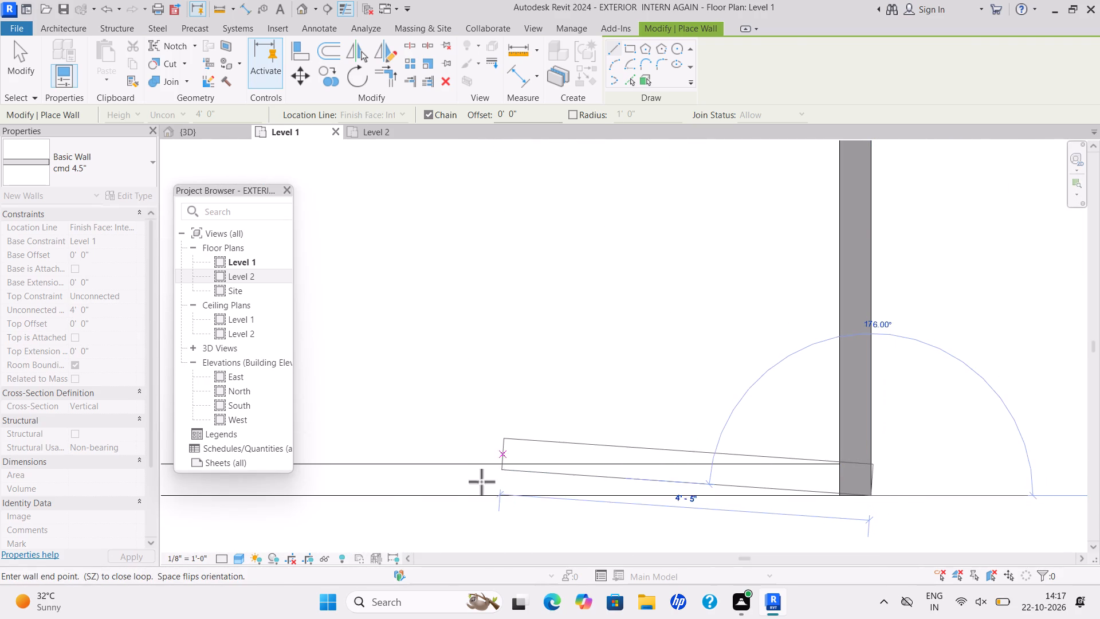
Continue the boundary wall along the road side, from the outer bottom-right corner to the outer corner of the gate recess.
{"action": "scroll", "coordinate": [433, 504], "scroll_direction": "down", "scroll_amount": 4}
{"action": "middle_click_drag", "start_coordinate": [427, 508], "coordinate": [838, 424]}
{"action": "middle_click_drag", "start_coordinate": [524, 414], "coordinate": [613, 422]}
{"action": "scroll", "coordinate": [540, 419], "scroll_direction": "down", "scroll_amount": 1}
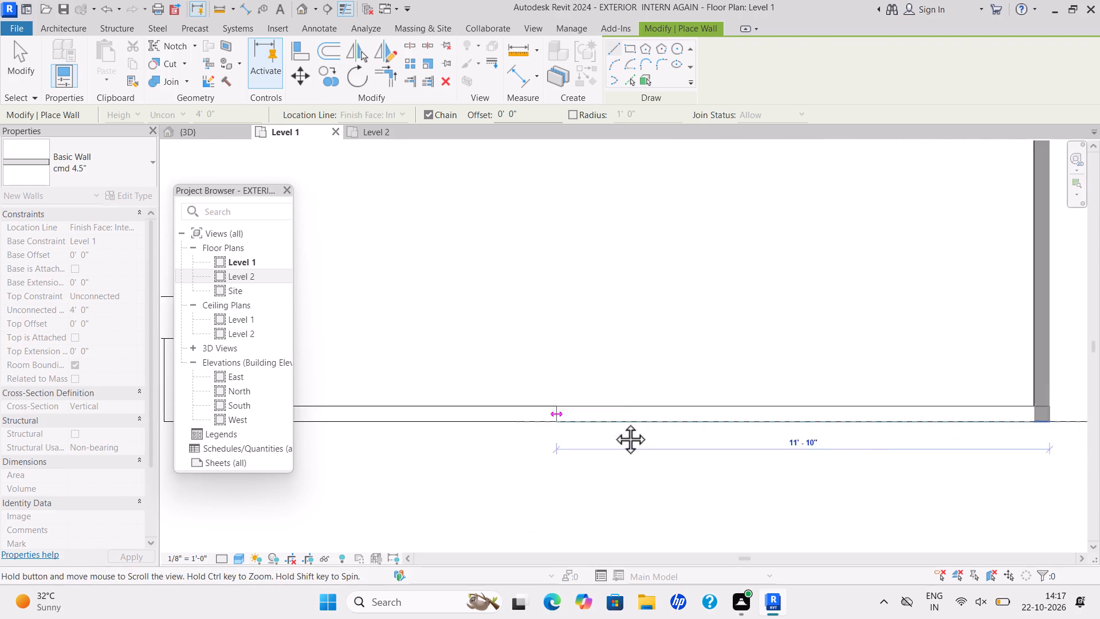
{"action": "scroll", "coordinate": [613, 422], "scroll_direction": "down", "scroll_amount": 1}
{"action": "middle_click_drag", "start_coordinate": [613, 422], "coordinate": [801, 406]}
{"action": "scroll", "coordinate": [475, 408], "scroll_direction": "up", "scroll_amount": 4}
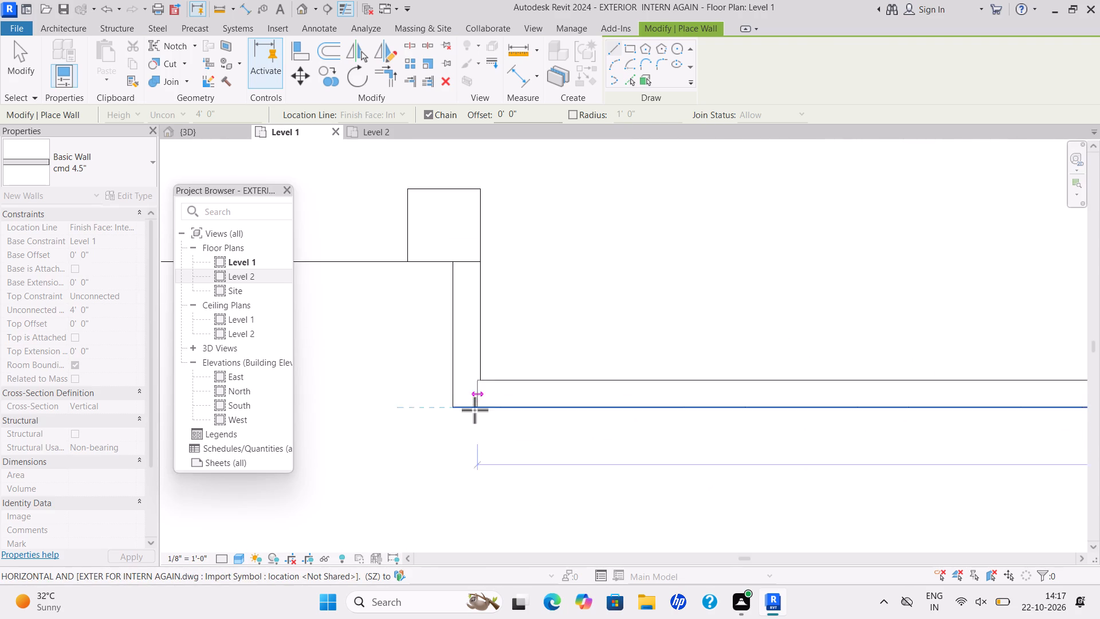
{"action": "scroll", "coordinate": [474, 410], "scroll_direction": "up", "scroll_amount": 6}
{"action": "left_click", "coordinate": [442, 402]}
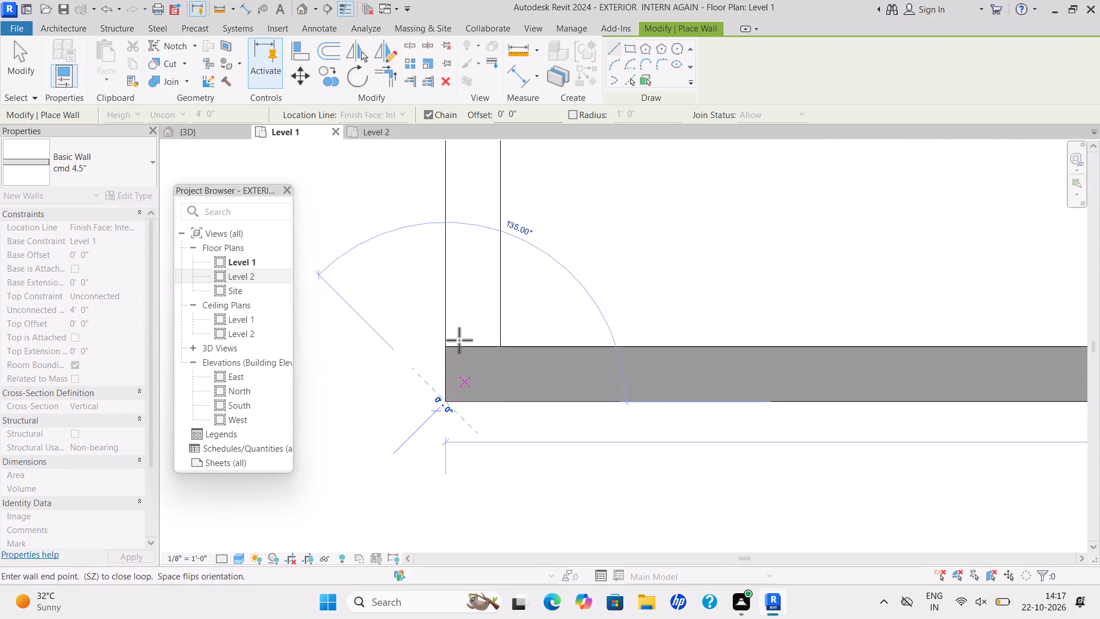
Draw the 2'-0" return wall from the road-side wall up to the gate's right-hand pillar and end the chain.
{"action": "scroll", "coordinate": [462, 215], "scroll_direction": "down", "scroll_amount": 4}
{"action": "middle_click_drag", "start_coordinate": [462, 219], "coordinate": [458, 381]}
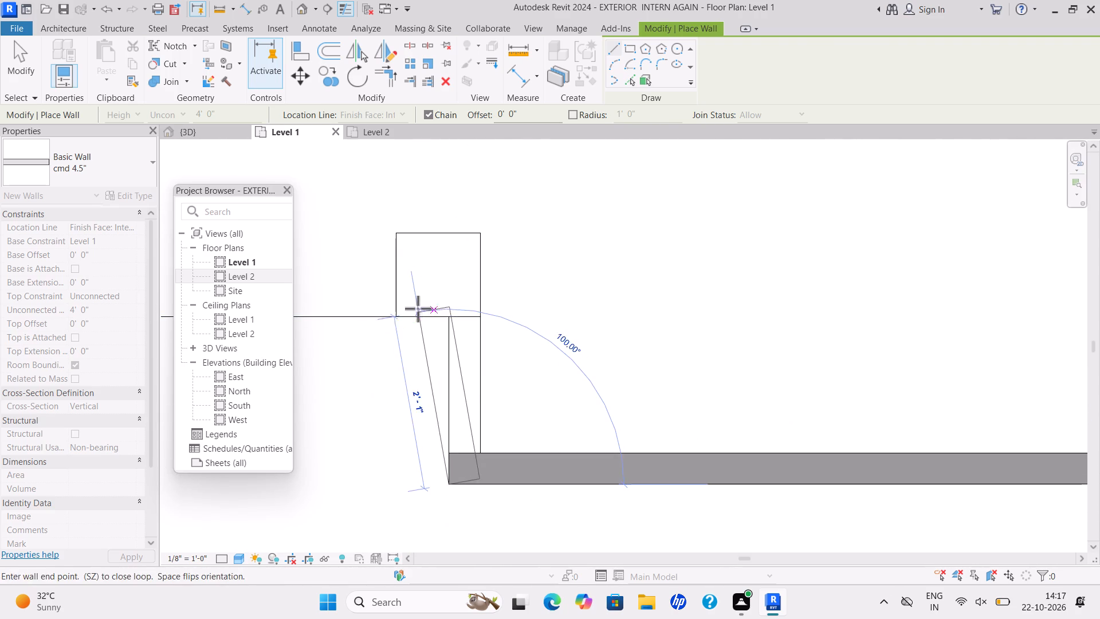
{"action": "scroll", "coordinate": [452, 312], "scroll_direction": "up", "scroll_amount": 5}
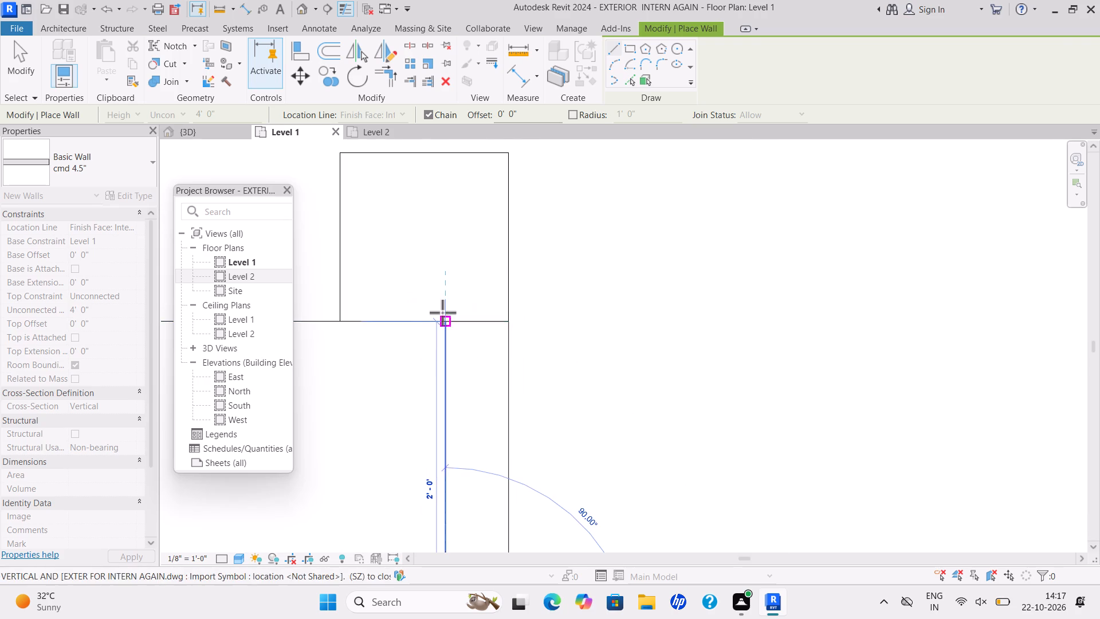
{"action": "left_click", "coordinate": [445, 319]}
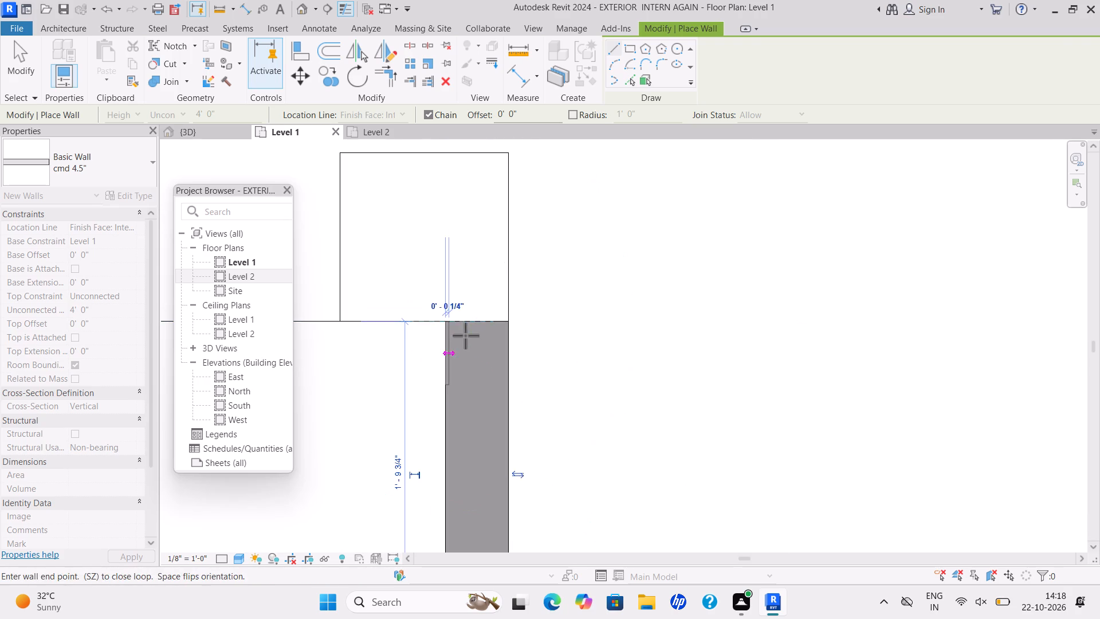
{"action": "key", "text": "Escape"}
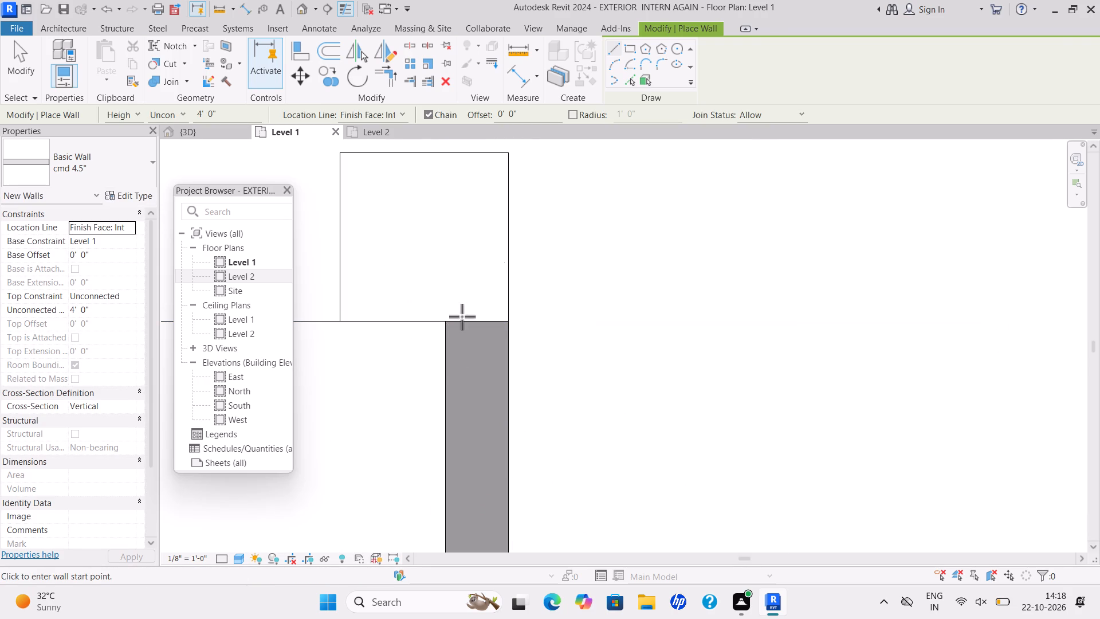
Draw the road-side boundary wall from the back-open wall's inner face at its bottom end to the gate recess's left outer corner.
{"action": "scroll", "coordinate": [525, 354], "scroll_direction": "down", "scroll_amount": 10}
{"action": "middle_click_drag", "start_coordinate": [527, 354], "coordinate": [686, 330]}
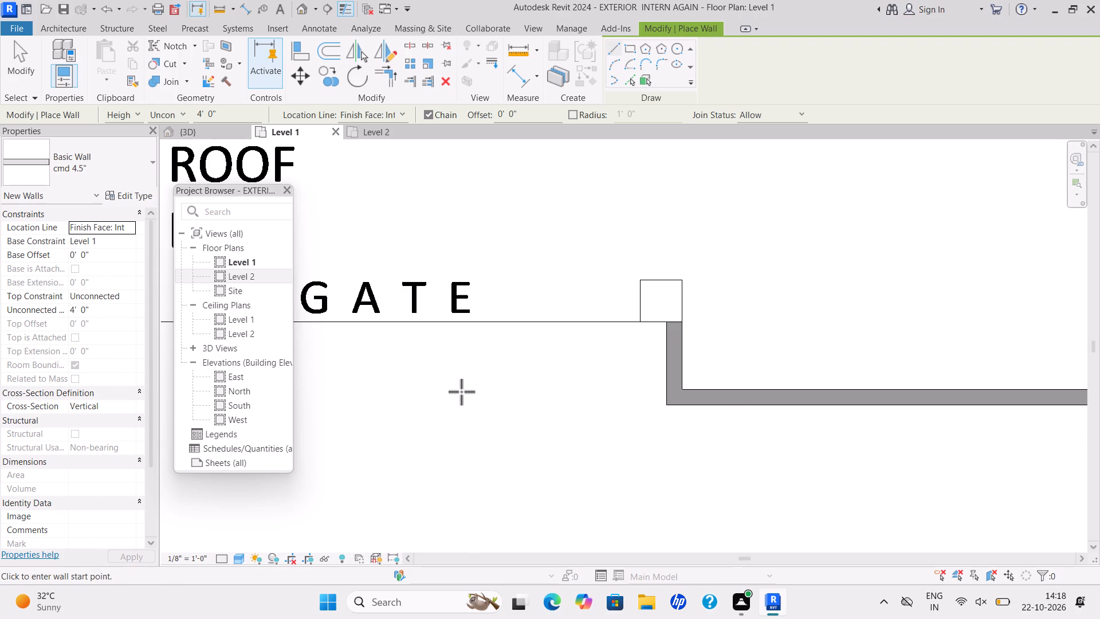
{"action": "scroll", "coordinate": [681, 317], "scroll_direction": "down", "scroll_amount": 2}
{"action": "middle_click_drag", "start_coordinate": [692, 329], "coordinate": [848, 342]}
{"action": "scroll", "coordinate": [798, 346], "scroll_direction": "down", "scroll_amount": 4}
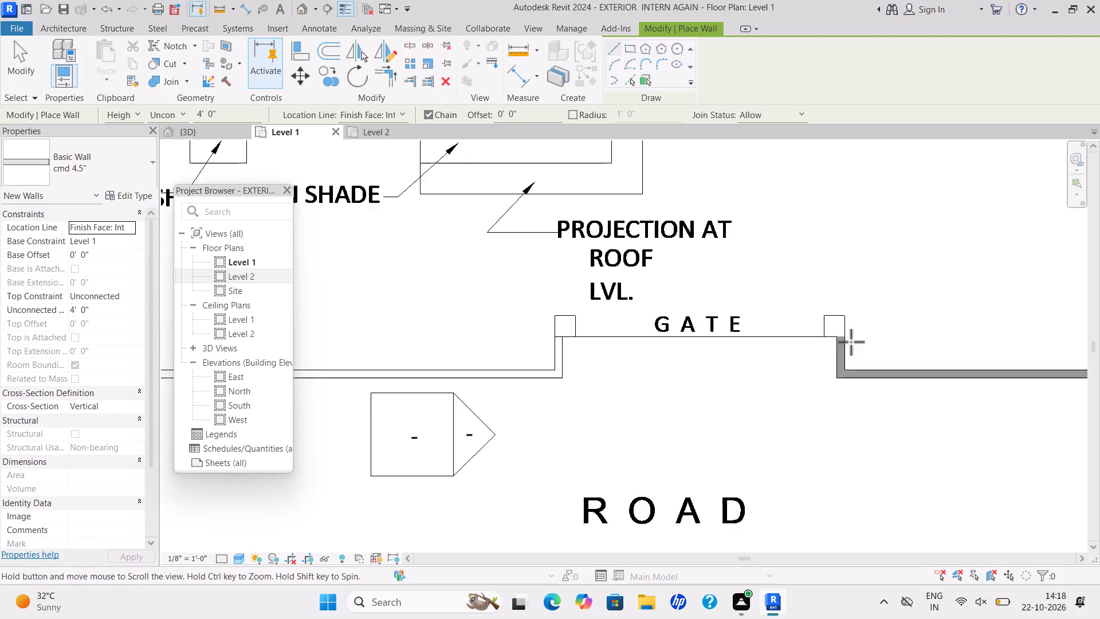
{"action": "scroll", "coordinate": [482, 359], "scroll_direction": "down", "scroll_amount": 1}
{"action": "middle_click_drag", "start_coordinate": [479, 359], "coordinate": [730, 427]}
{"action": "scroll", "coordinate": [713, 423], "scroll_direction": "down", "scroll_amount": 2}
{"action": "scroll", "coordinate": [547, 391], "scroll_direction": "down", "scroll_amount": 4}
{"action": "middle_click_drag", "start_coordinate": [540, 389], "coordinate": [802, 381]}
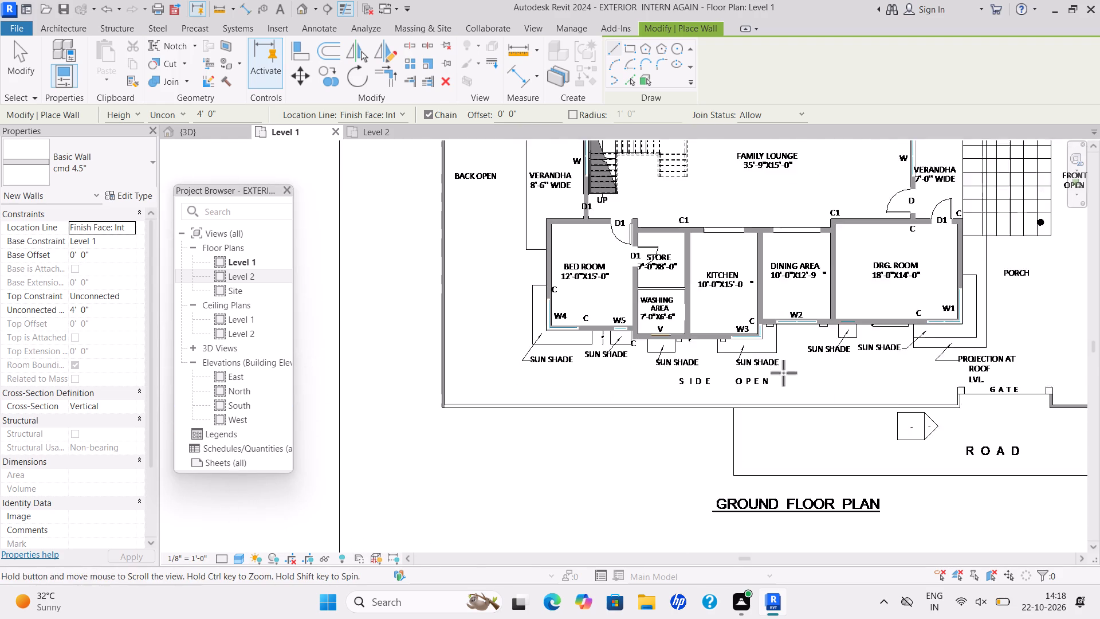
{"action": "scroll", "coordinate": [427, 412], "scroll_direction": "up", "scroll_amount": 19}
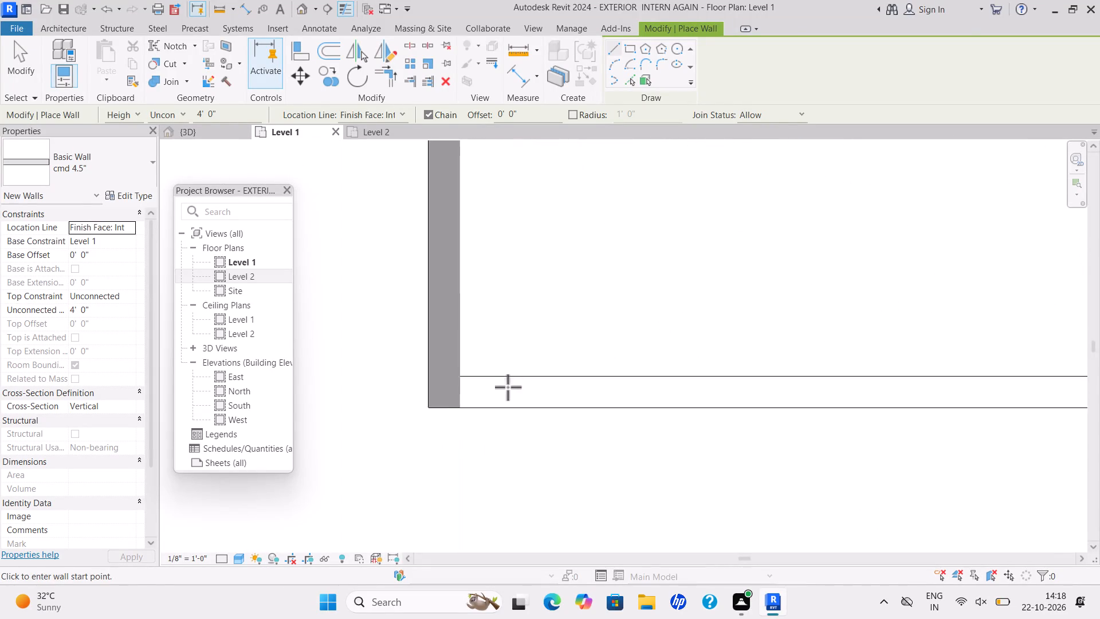
{"action": "scroll", "coordinate": [508, 387], "scroll_direction": "up", "scroll_amount": 1}
{"action": "scroll", "coordinate": [444, 412], "scroll_direction": "up", "scroll_amount": 6}
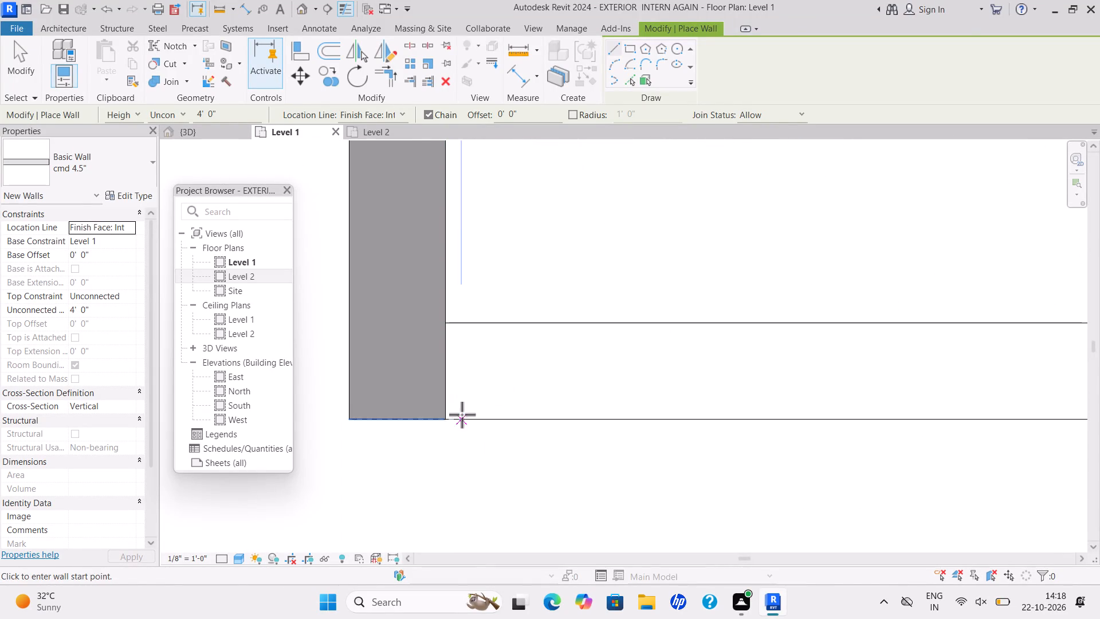
{"action": "left_click_drag", "start_coordinate": [449, 422], "coordinate": [443, 422]}
{"action": "scroll", "coordinate": [873, 397], "scroll_direction": "down", "scroll_amount": 1}
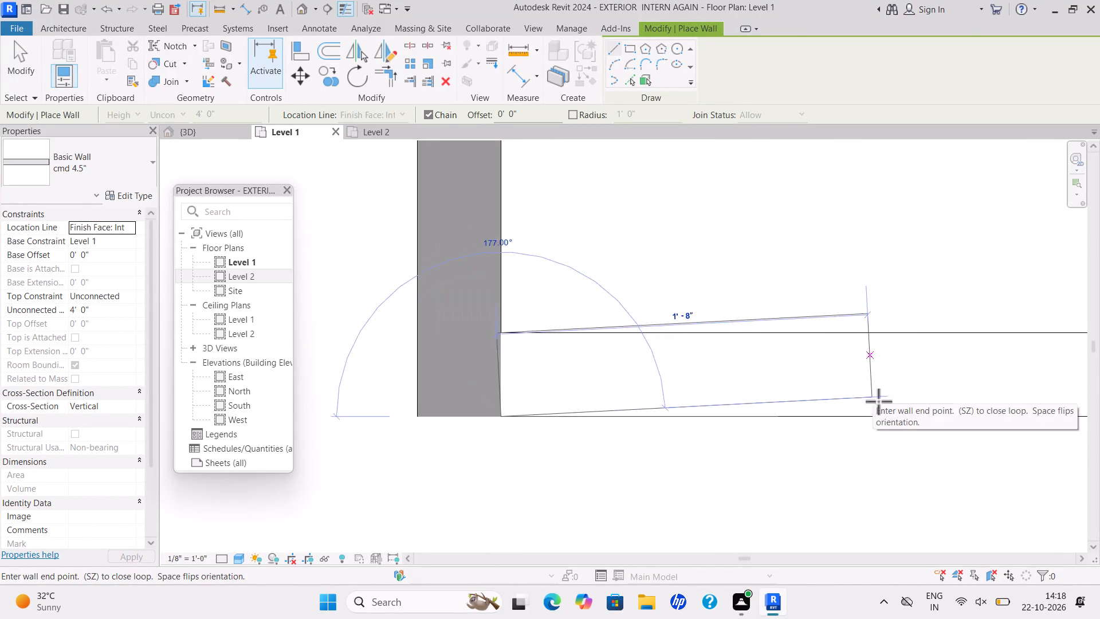
{"action": "scroll", "coordinate": [937, 410], "scroll_direction": "down", "scroll_amount": 5}
{"action": "middle_click_drag", "start_coordinate": [921, 406], "coordinate": [436, 393]}
{"action": "scroll", "coordinate": [993, 406], "scroll_direction": "down", "scroll_amount": 2}
{"action": "middle_click_drag", "start_coordinate": [974, 402], "coordinate": [767, 401]}
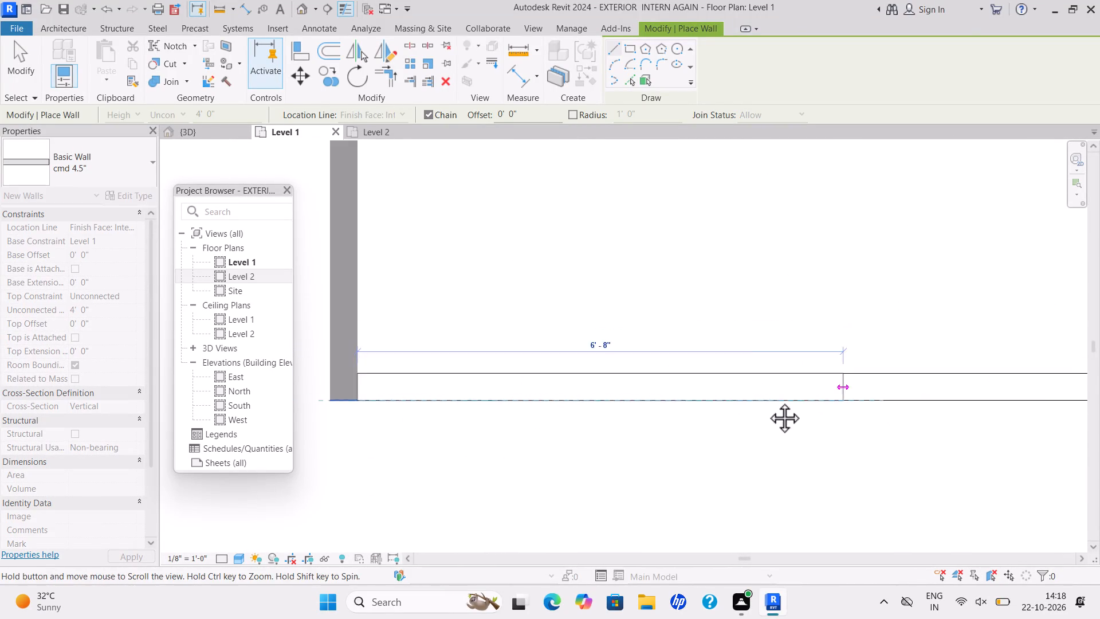
{"action": "middle_click_drag", "start_coordinate": [767, 401], "coordinate": [469, 400]}
{"action": "scroll", "coordinate": [767, 401], "scroll_direction": "down", "scroll_amount": 3}
{"action": "scroll", "coordinate": [1029, 395], "scroll_direction": "down", "scroll_amount": 3}
{"action": "middle_click_drag", "start_coordinate": [1010, 395], "coordinate": [553, 407]}
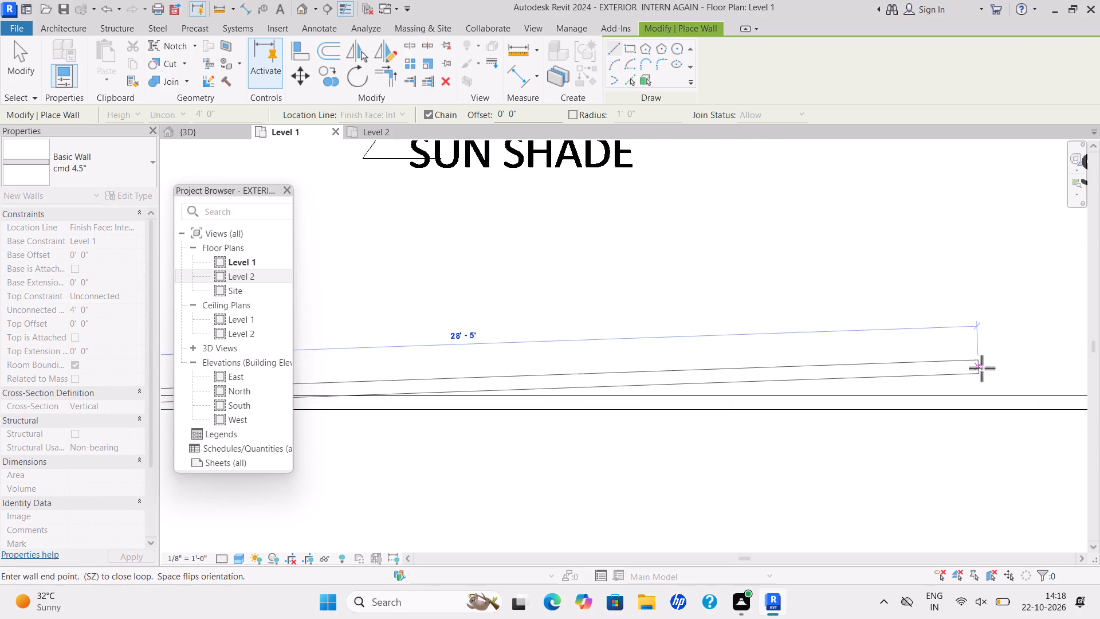
{"action": "scroll", "coordinate": [1038, 399], "scroll_direction": "down", "scroll_amount": 4}
{"action": "middle_click_drag", "start_coordinate": [1015, 398], "coordinate": [610, 396]}
{"action": "middle_click_drag", "start_coordinate": [996, 405], "coordinate": [658, 385]}
{"action": "scroll", "coordinate": [966, 404], "scroll_direction": "down", "scroll_amount": 1}
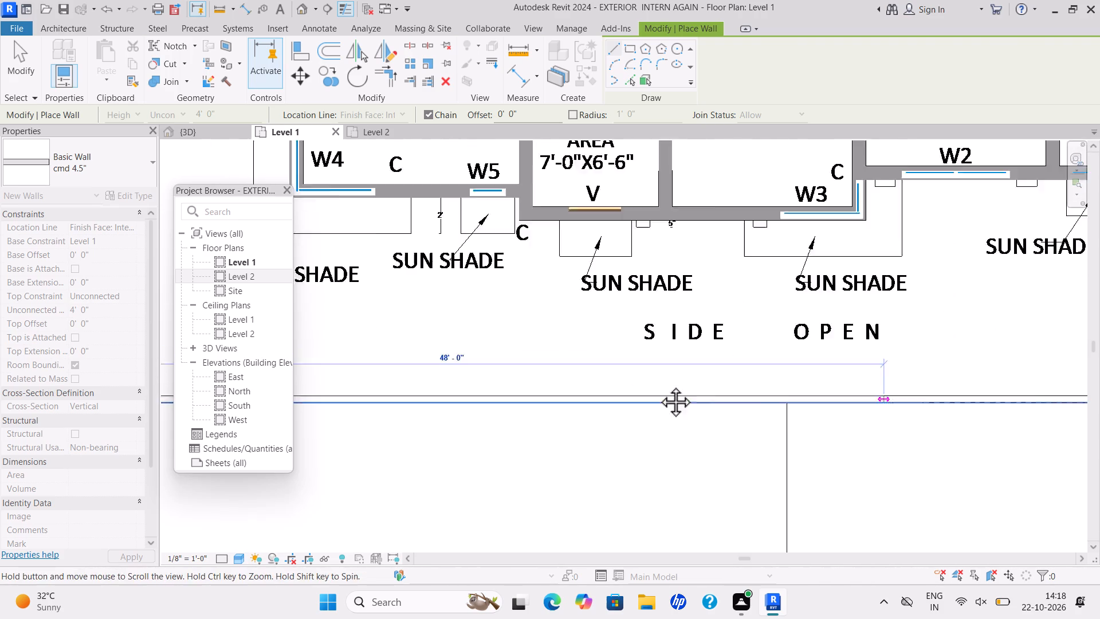
{"action": "middle_click_drag", "start_coordinate": [658, 385], "coordinate": [515, 385]}
{"action": "scroll", "coordinate": [1031, 385], "scroll_direction": "up", "scroll_amount": 9}
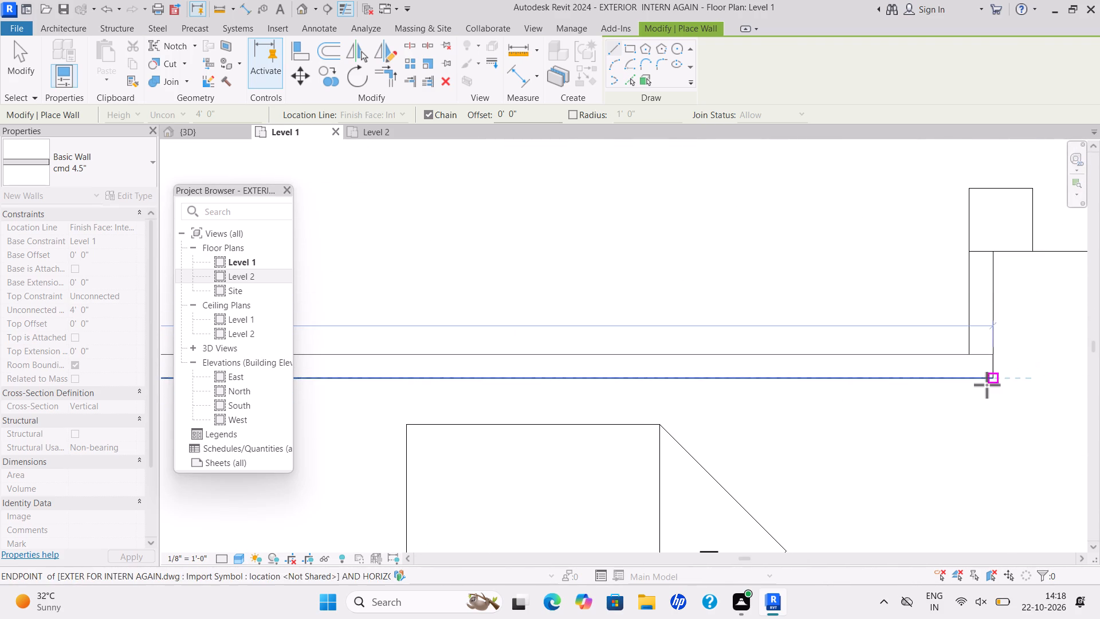
{"action": "scroll", "coordinate": [986, 385], "scroll_direction": "up", "scroll_amount": 3}
{"action": "left_click", "coordinate": [1000, 376]}
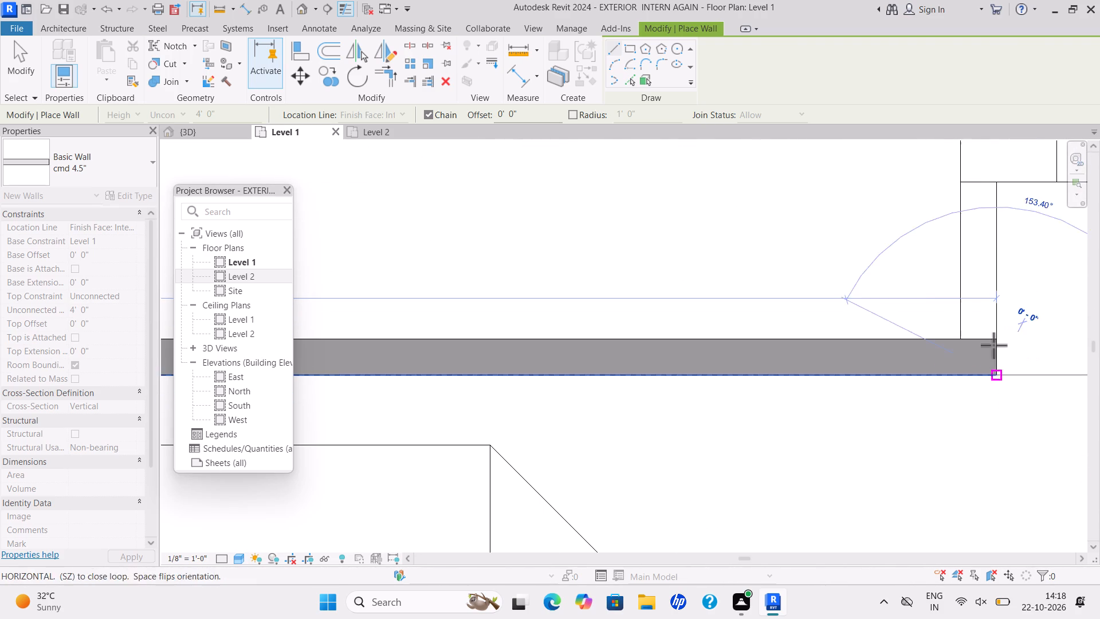
Draw the return wall from the gate recess's left outer corner up to the gate's left-hand pillar and end the chain.
{"action": "left_click", "coordinate": [999, 181]}
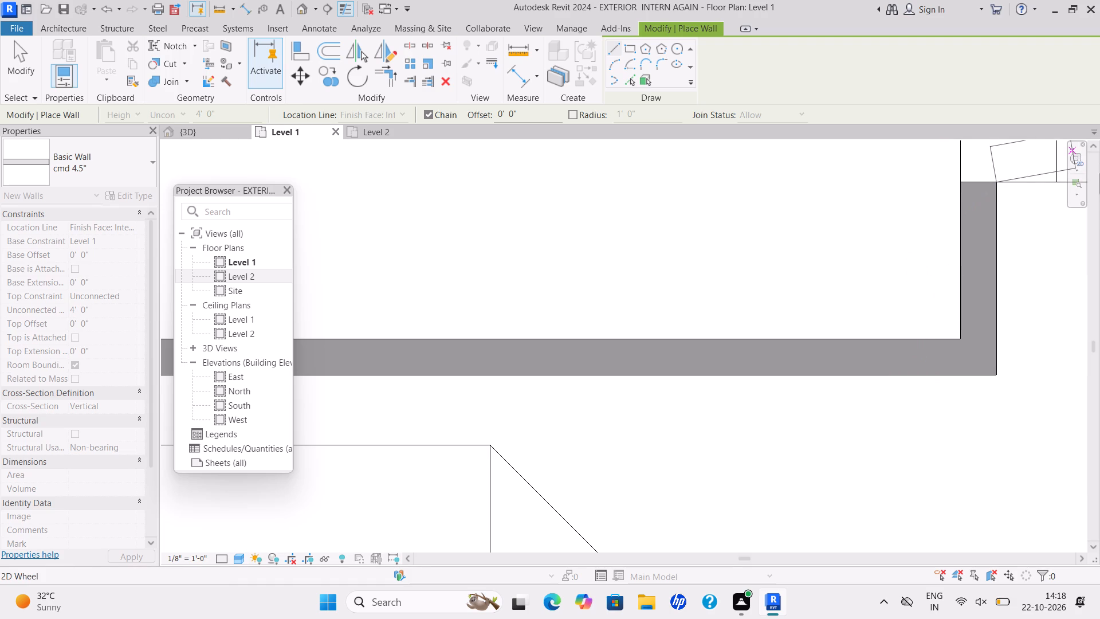
{"action": "key", "text": "Escape"}
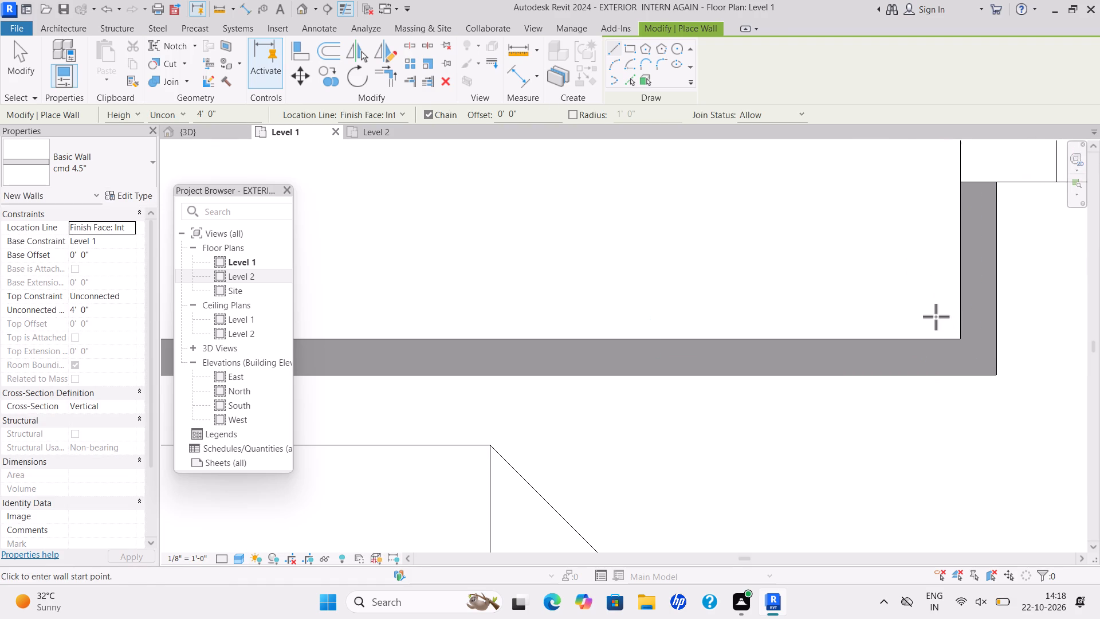
{"action": "scroll", "coordinate": [699, 388], "scroll_direction": "down", "scroll_amount": 6}
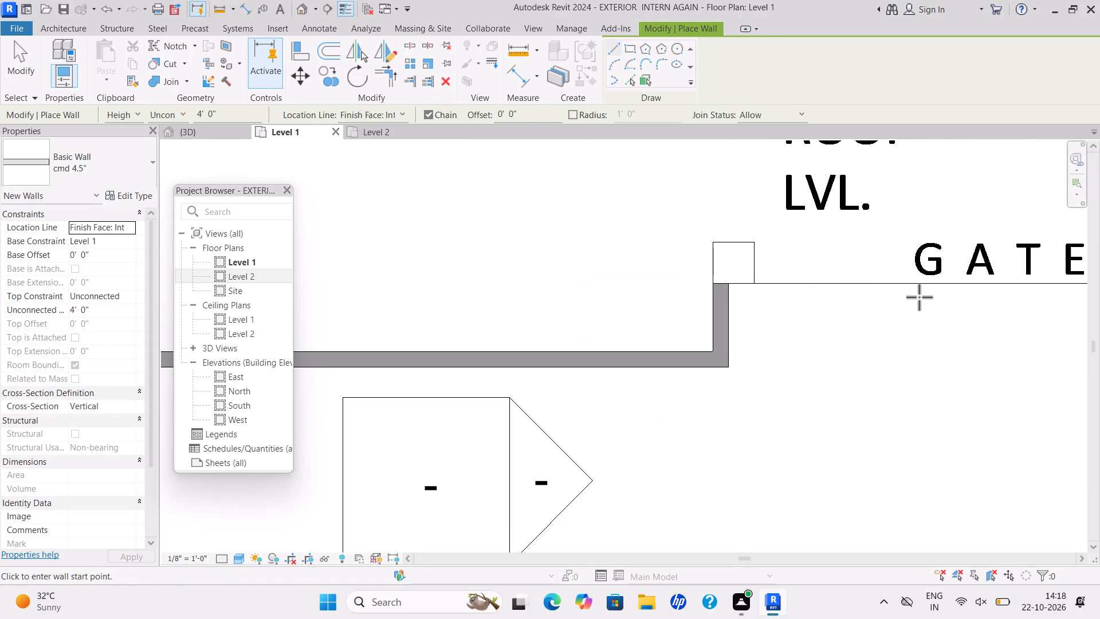
Measure the width of the gate's right-hand pillar along its bottom edge.
{"action": "scroll", "coordinate": [805, 344], "scroll_direction": "down", "scroll_amount": 6}
{"action": "middle_click_drag", "start_coordinate": [768, 364], "coordinate": [477, 434]}
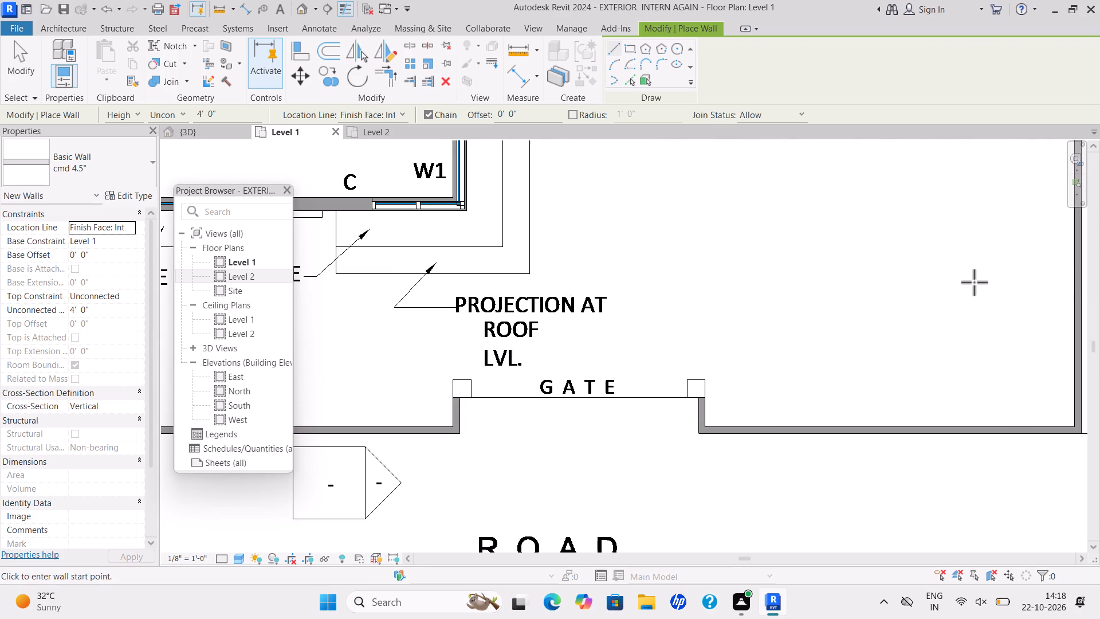
{"action": "key", "text": "Escape"}
{"action": "key", "text": "Escape"}
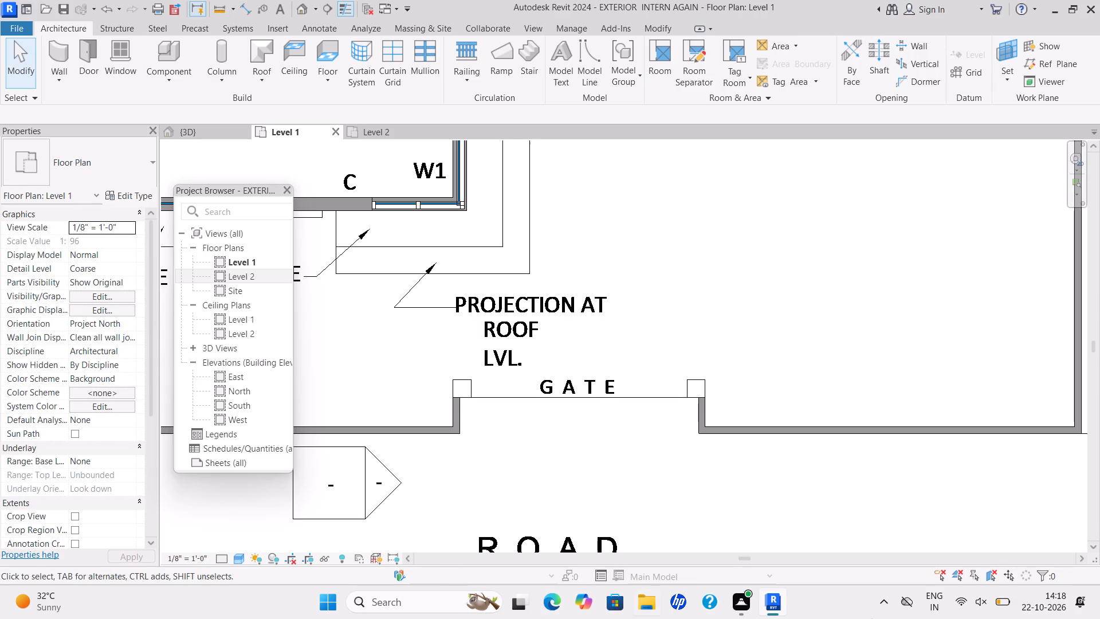
{"action": "left_click", "coordinate": [231, 7]}
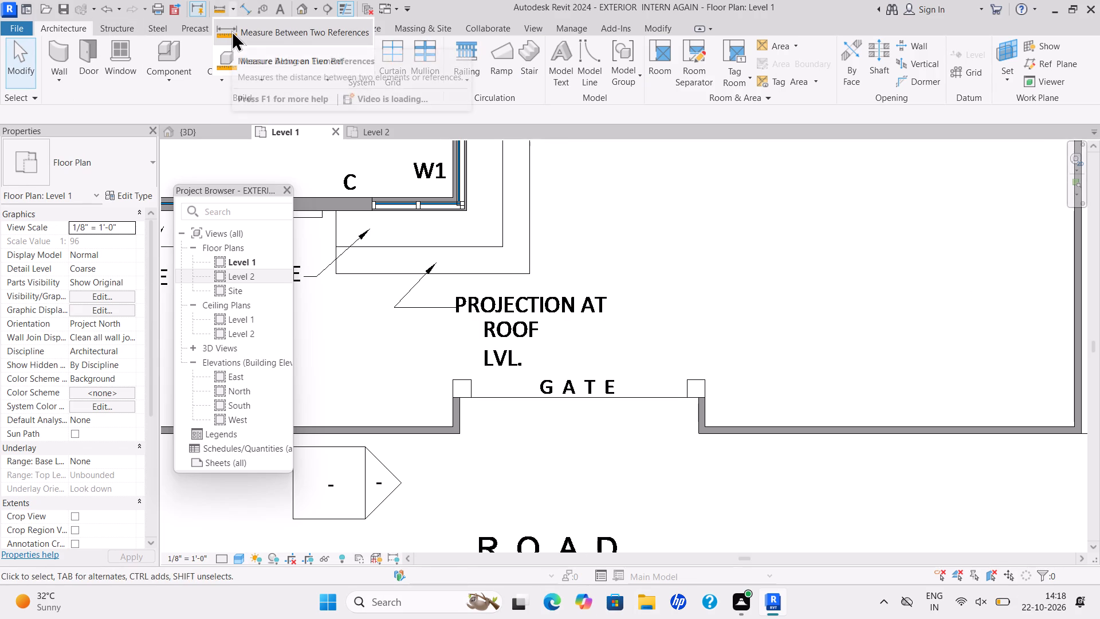
{"action": "left_click", "coordinate": [231, 30]}
{"action": "scroll", "coordinate": [598, 388], "scroll_direction": "up", "scroll_amount": 5}
{"action": "scroll", "coordinate": [773, 371], "scroll_direction": "up", "scroll_amount": 5}
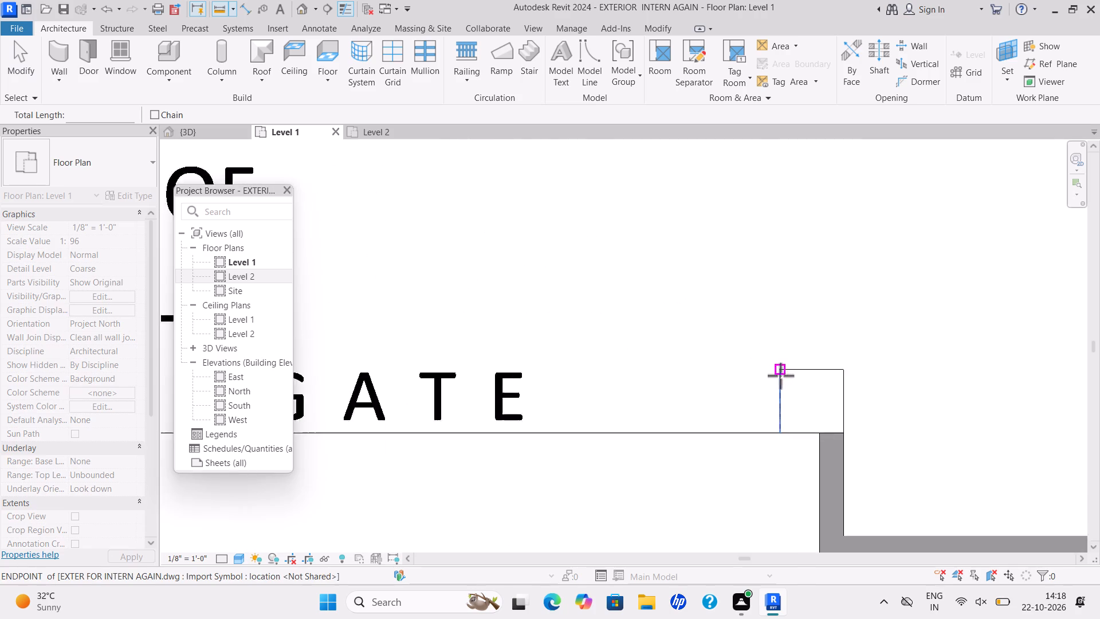
{"action": "scroll", "coordinate": [785, 408], "scroll_direction": "up", "scroll_amount": 5}
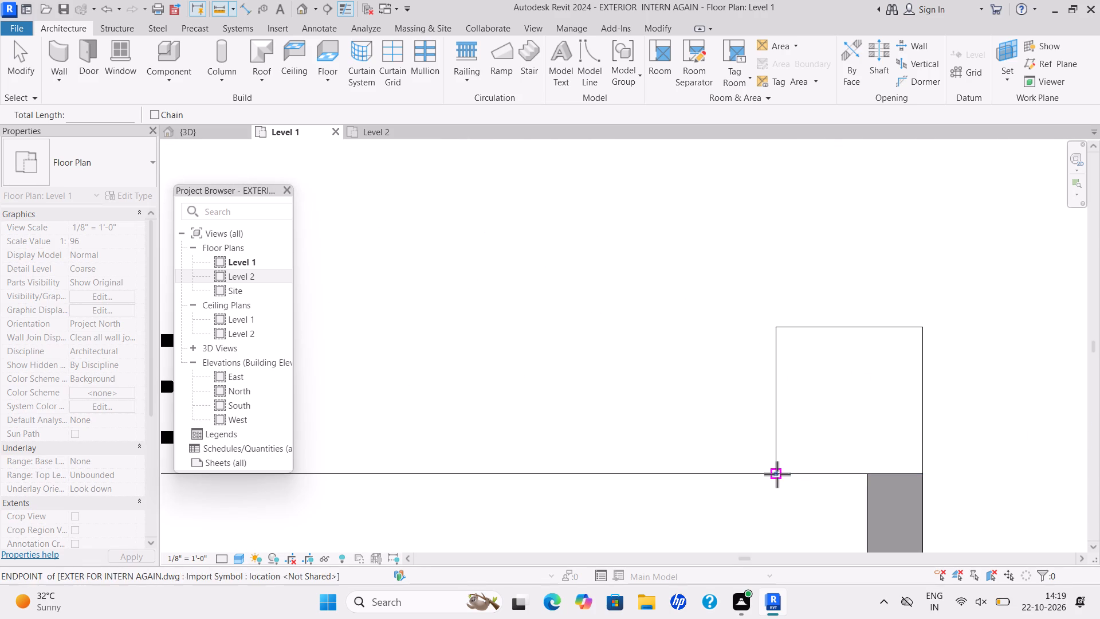
{"action": "left_click_drag", "start_coordinate": [777, 474], "coordinate": [780, 480]}
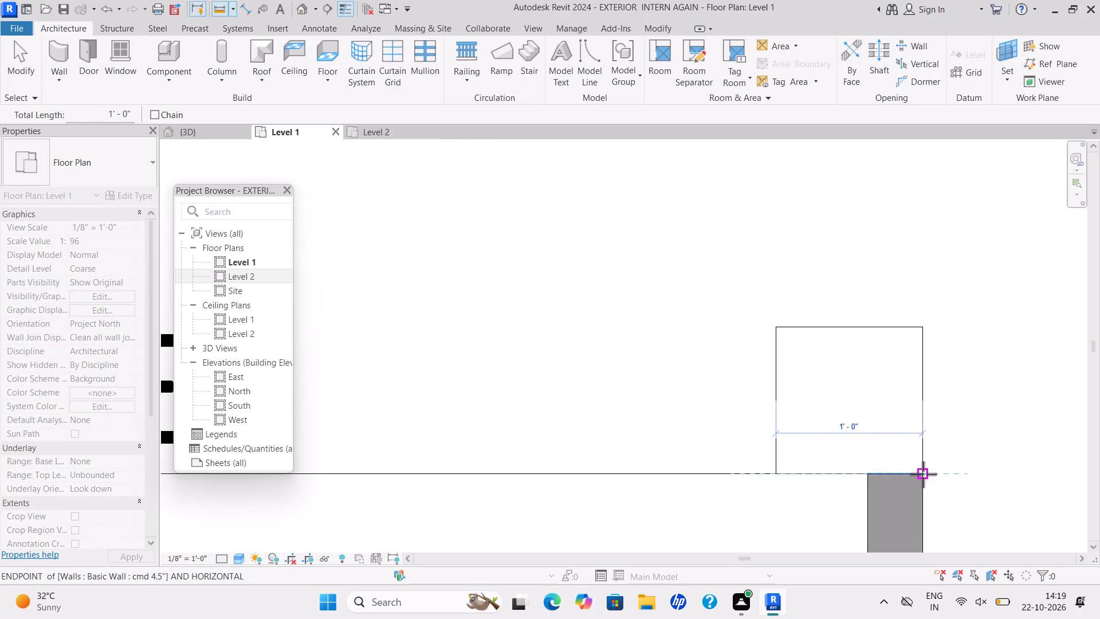
{"action": "key", "text": "Escape"}
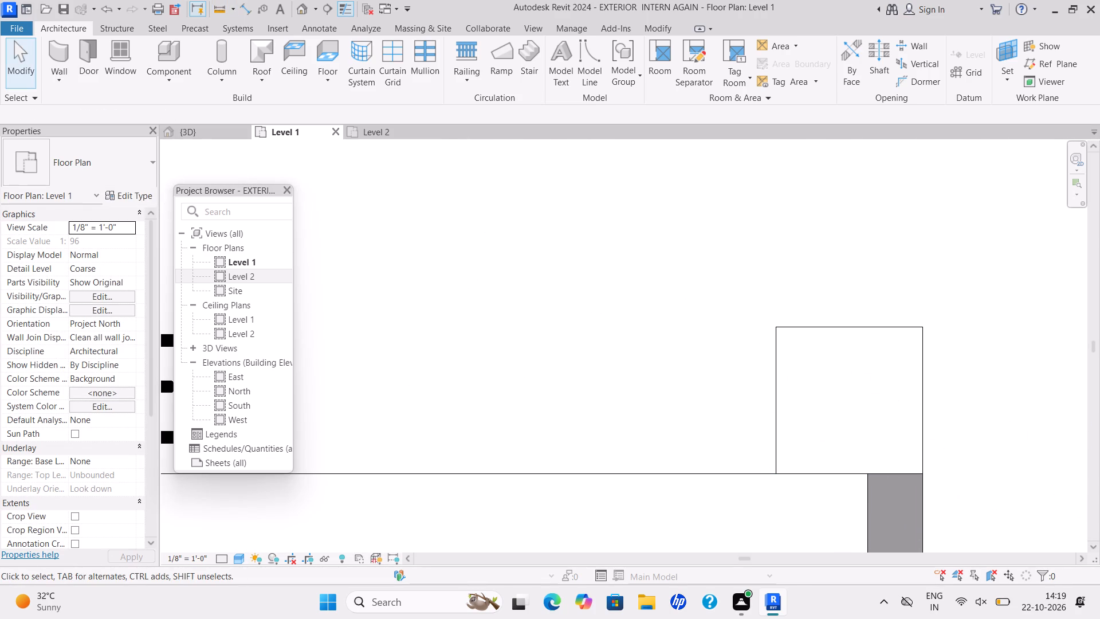
Start an architectural wall and duplicate the Generic - 5" type as a new wall type named "wall 1'".
{"action": "left_click", "coordinate": [63, 87]}
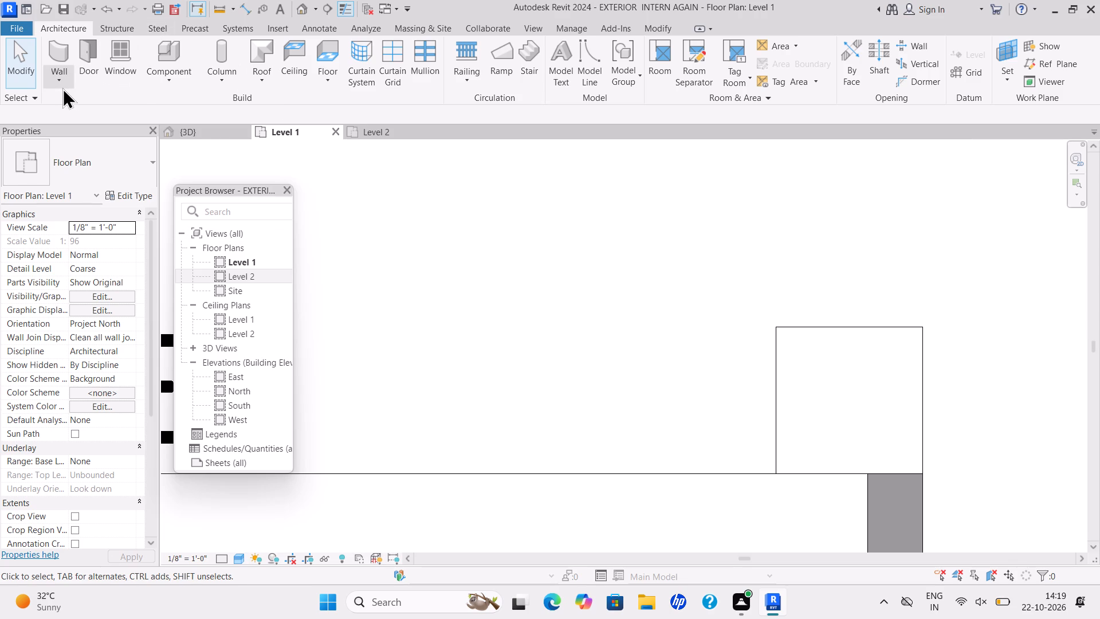
{"action": "left_click", "coordinate": [68, 98]}
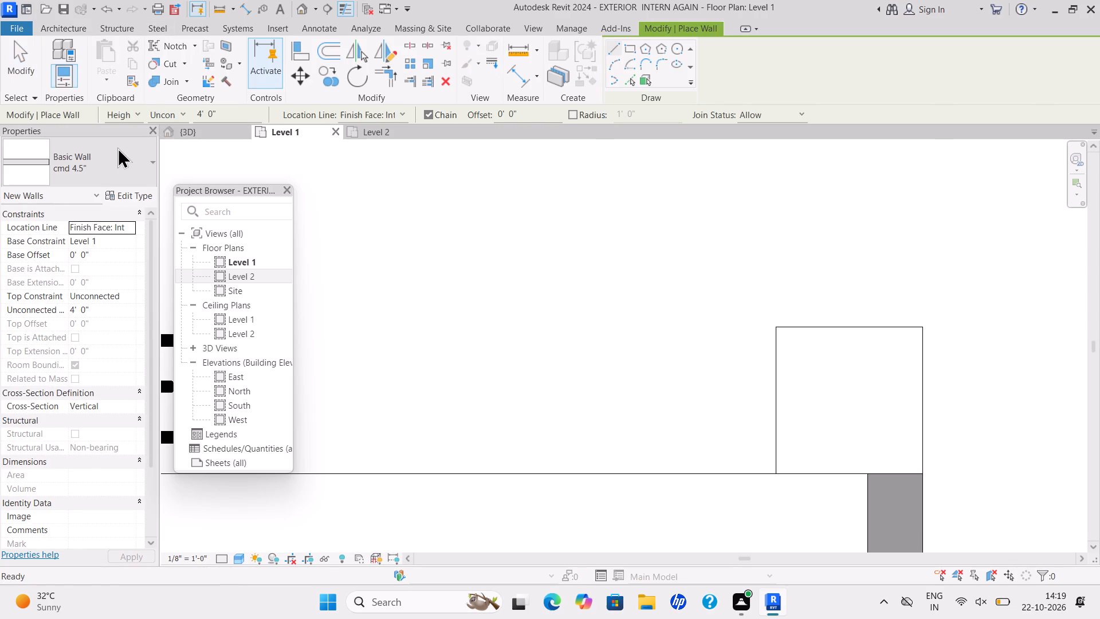
{"action": "left_click", "coordinate": [156, 169]}
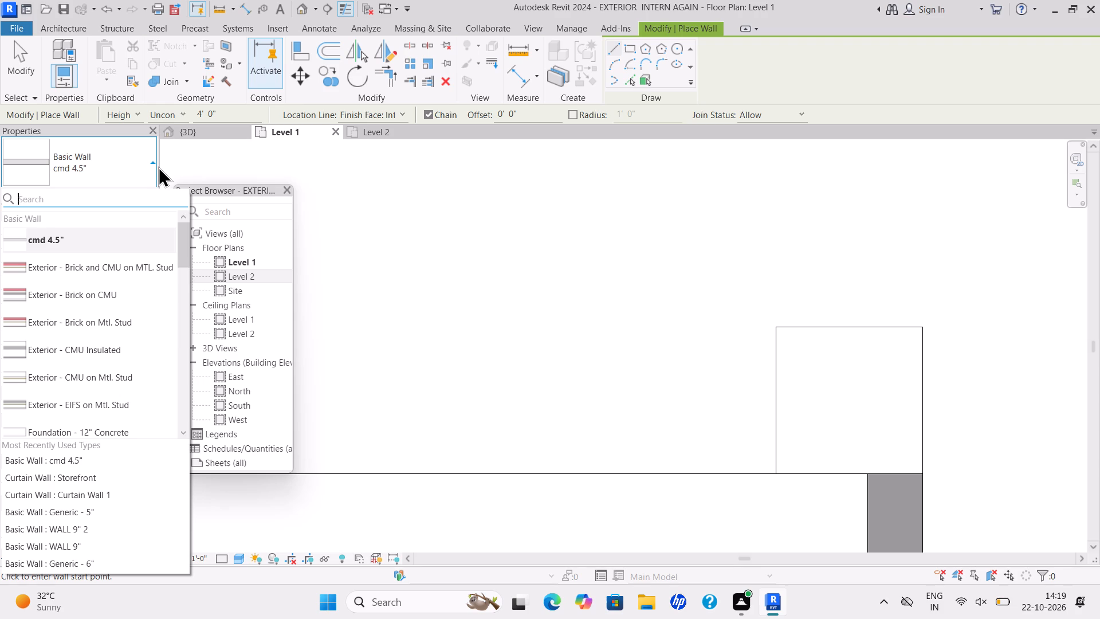
{"action": "scroll", "coordinate": [118, 297], "scroll_direction": "up", "scroll_amount": 6}
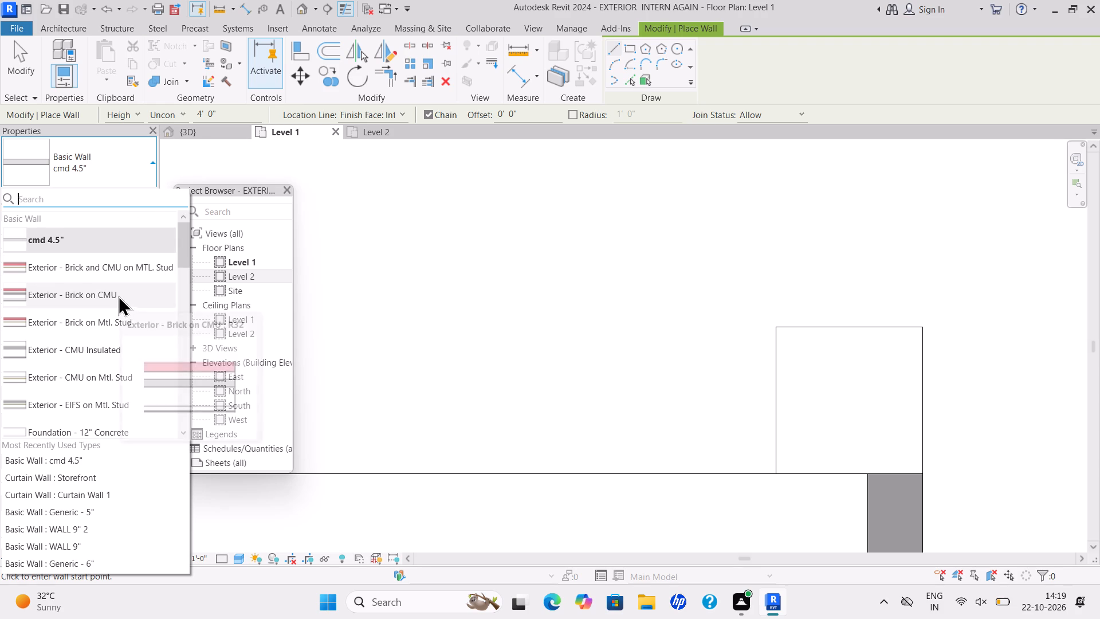
{"action": "scroll", "coordinate": [104, 386], "scroll_direction": "down", "scroll_amount": 2}
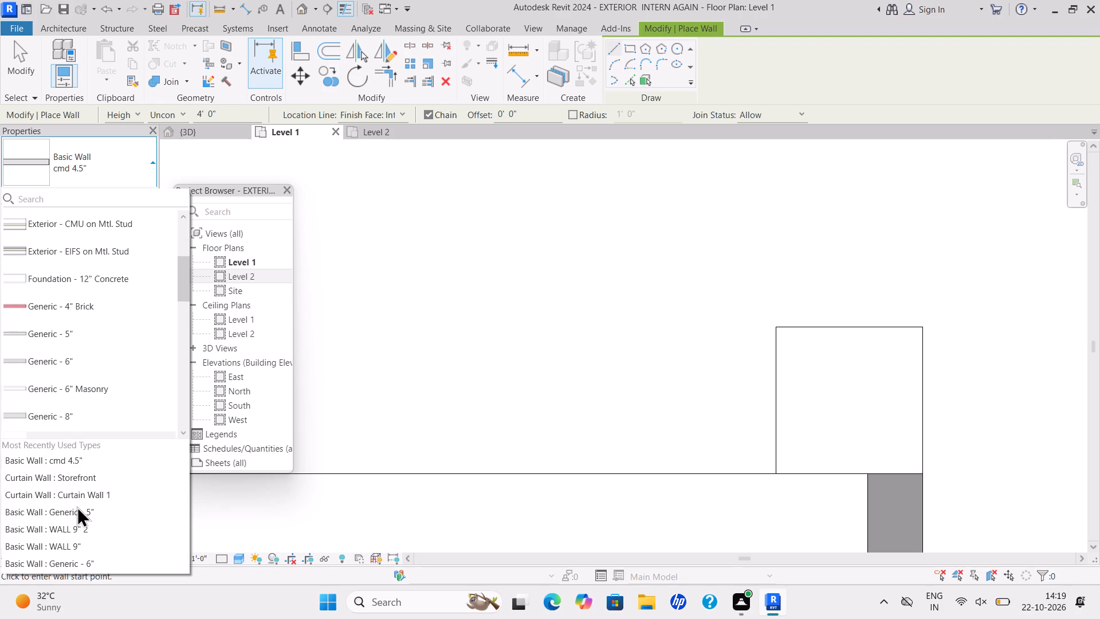
{"action": "left_click", "coordinate": [77, 508]}
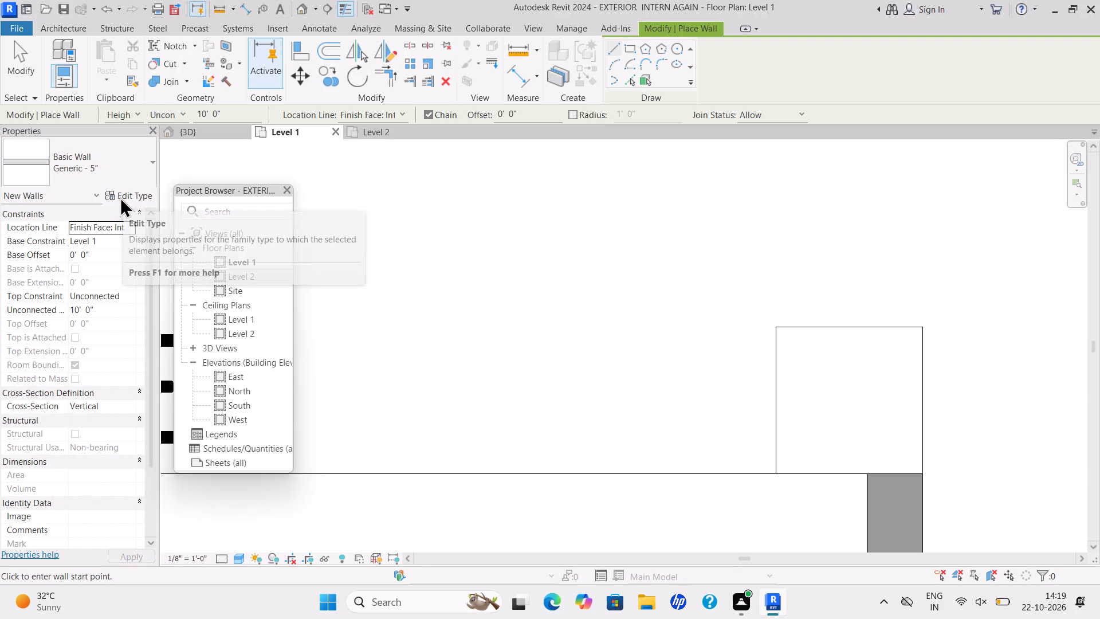
{"action": "left_click", "coordinate": [121, 194]}
{"action": "left_click", "coordinate": [911, 137]}
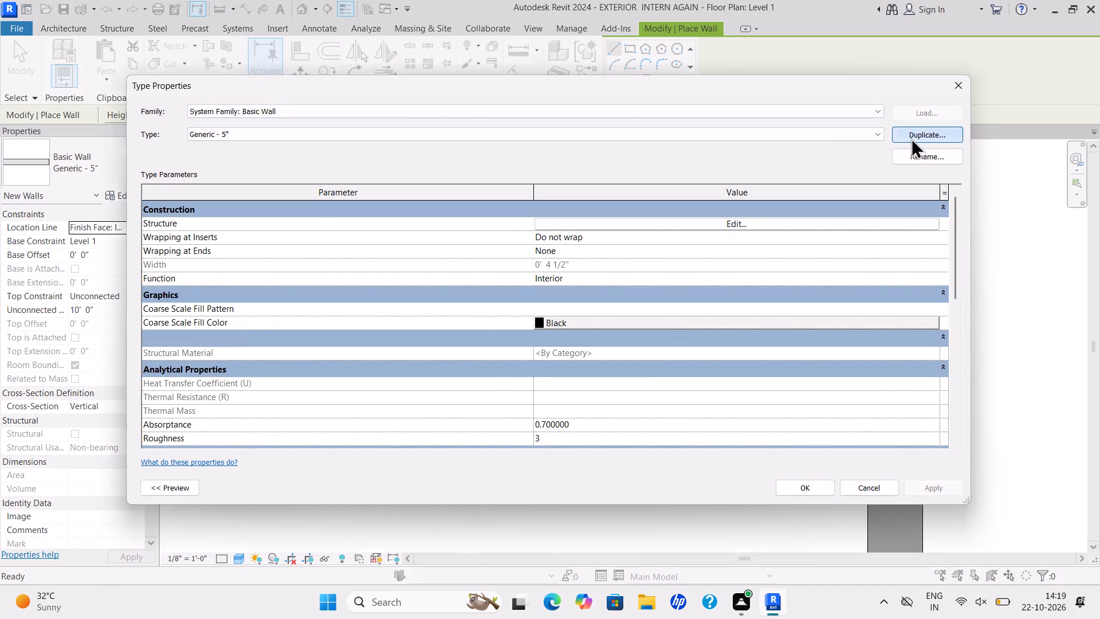
{"action": "key", "text": "BackSpace"}
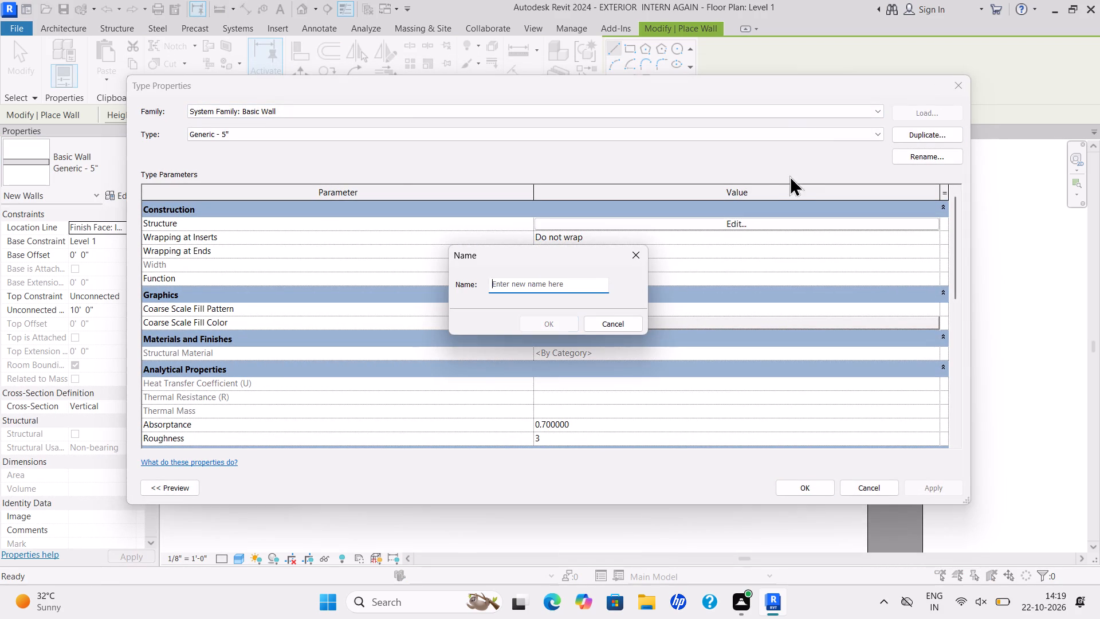
{"action": "type", "text": "wa"}
{"action": "type", "text": "ll"}
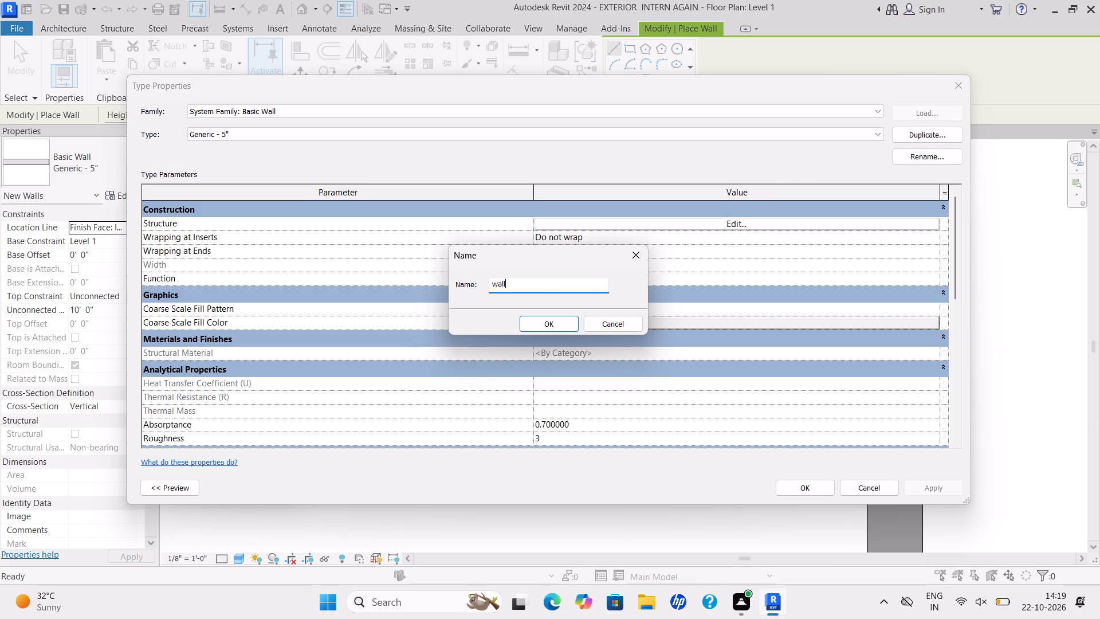
{"action": "key", "text": "space"}
{"action": "type", "text": "1'"}
{"action": "key", "text": "Return"}
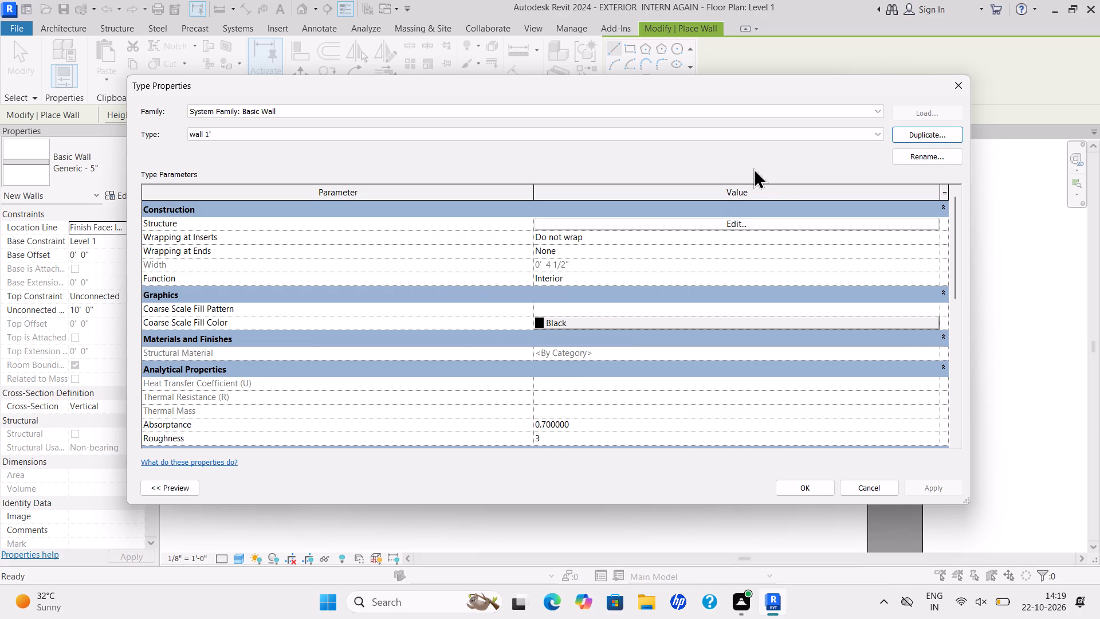
Set the structure layer of the "wall 1'" type to 1'-0" thick and apply the type.
{"action": "left_click", "coordinate": [732, 222]}
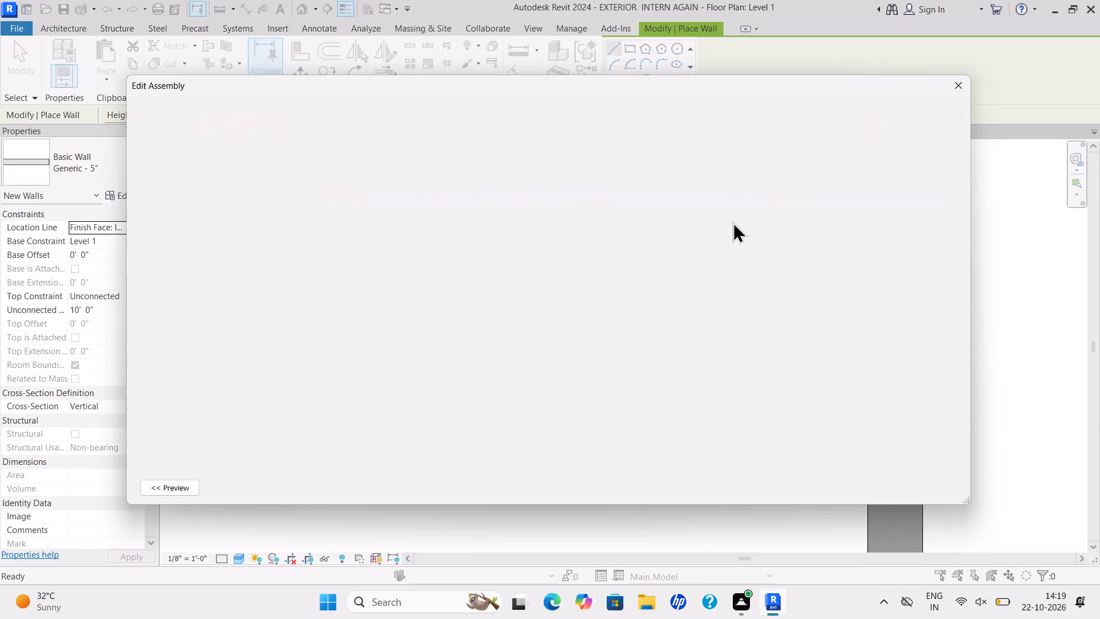
{"action": "left_click_drag", "start_coordinate": [543, 217], "coordinate": [533, 228]}
{"action": "key", "text": "BackSpace"}
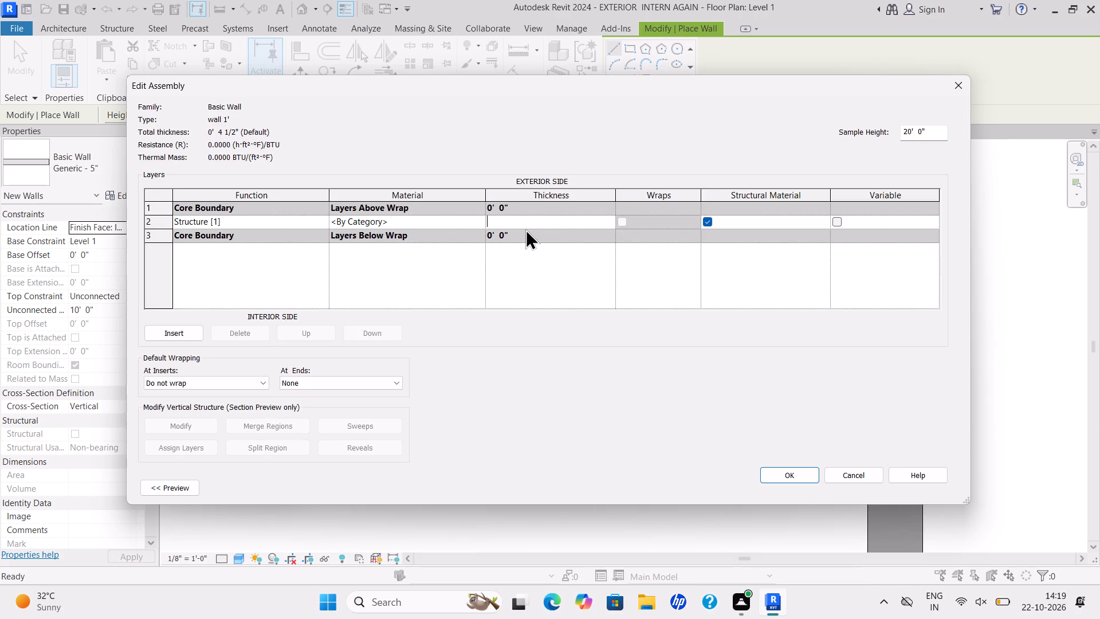
{"action": "key", "text": "1"}
{"action": "key", "text": "apostrophe"}
{"action": "key", "text": "Return"}
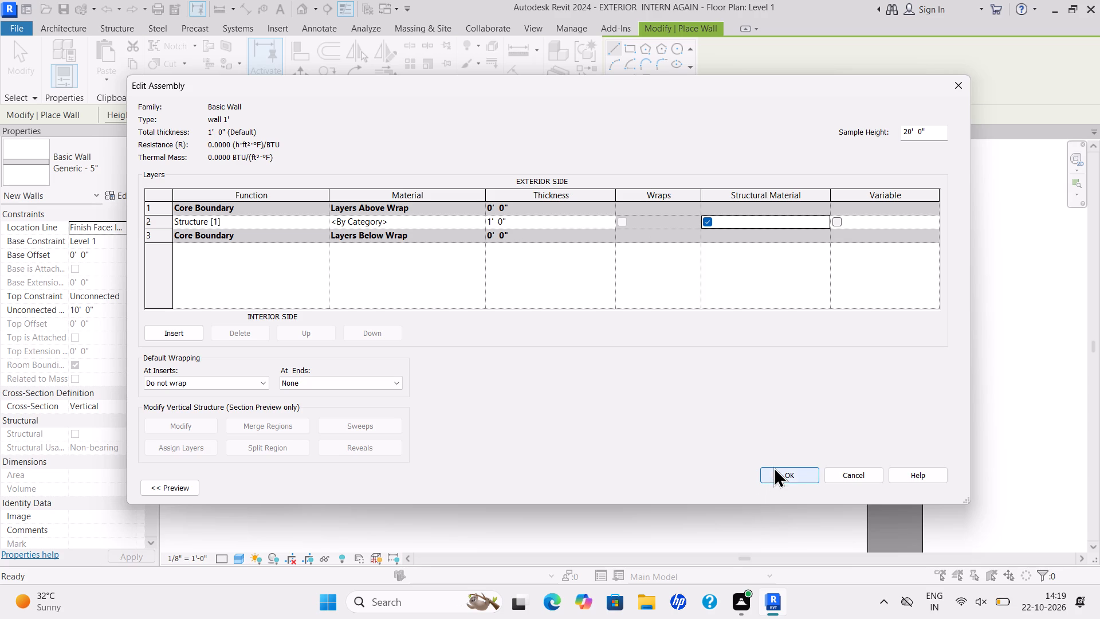
{"action": "left_click", "coordinate": [796, 470]}
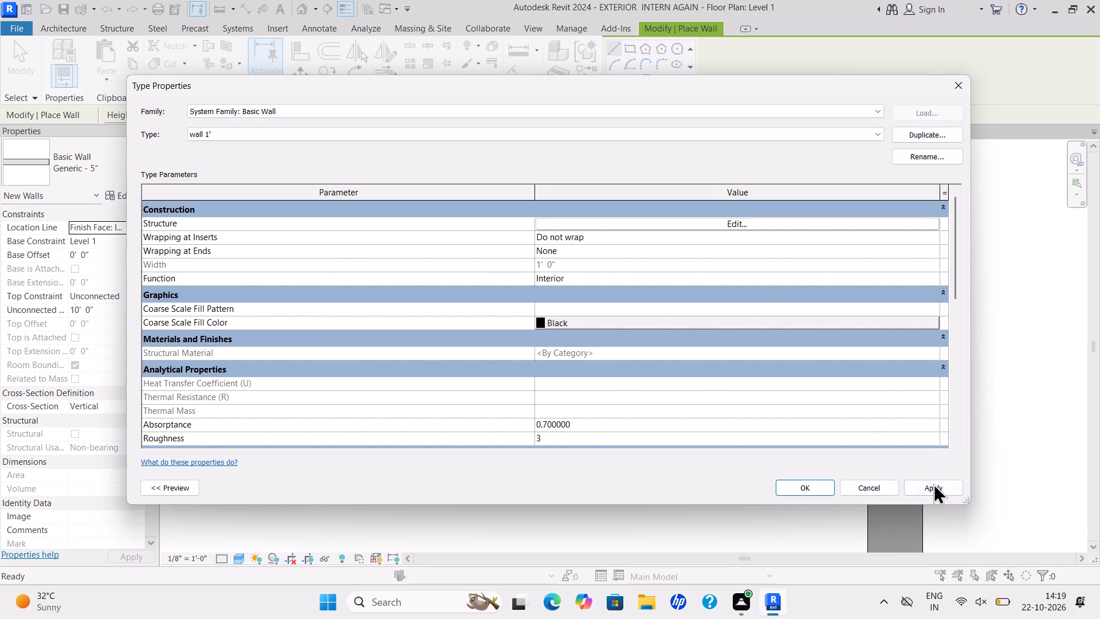
{"action": "left_click", "coordinate": [933, 487]}
{"action": "left_click", "coordinate": [806, 489]}
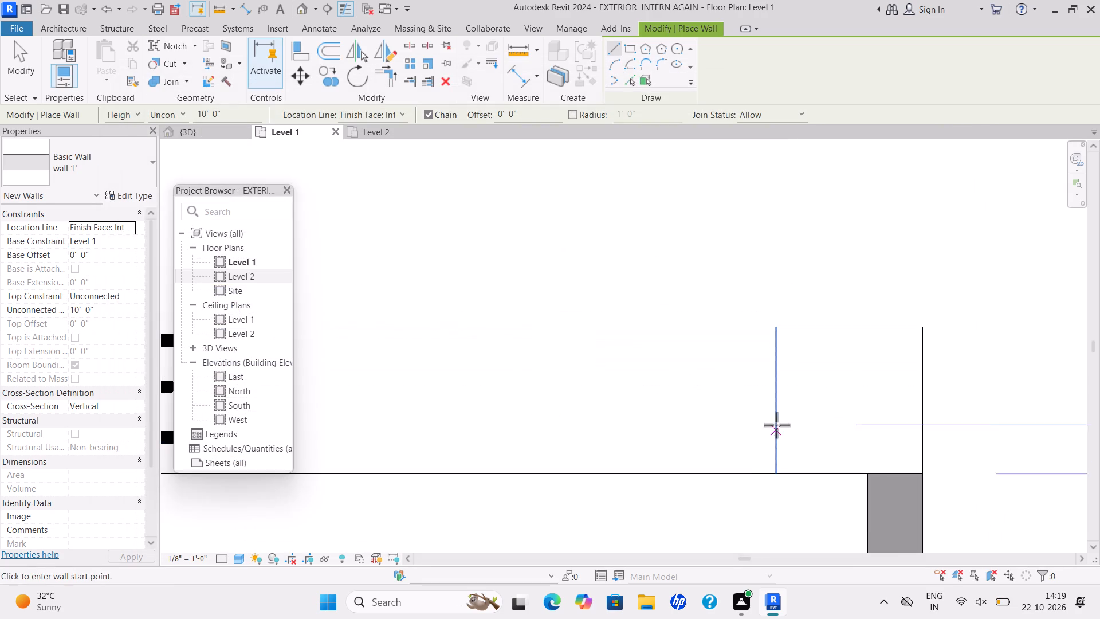
Draw the gate's right-hand pillar as a 1'-0" long "wall 1'" segment from its bottom-right to its top-right corner.
{"action": "scroll", "coordinate": [955, 478], "scroll_direction": "up", "scroll_amount": 5}
{"action": "scroll", "coordinate": [892, 470], "scroll_direction": "up", "scroll_amount": 5}
{"action": "left_click_drag", "start_coordinate": [927, 479], "coordinate": [918, 480]}
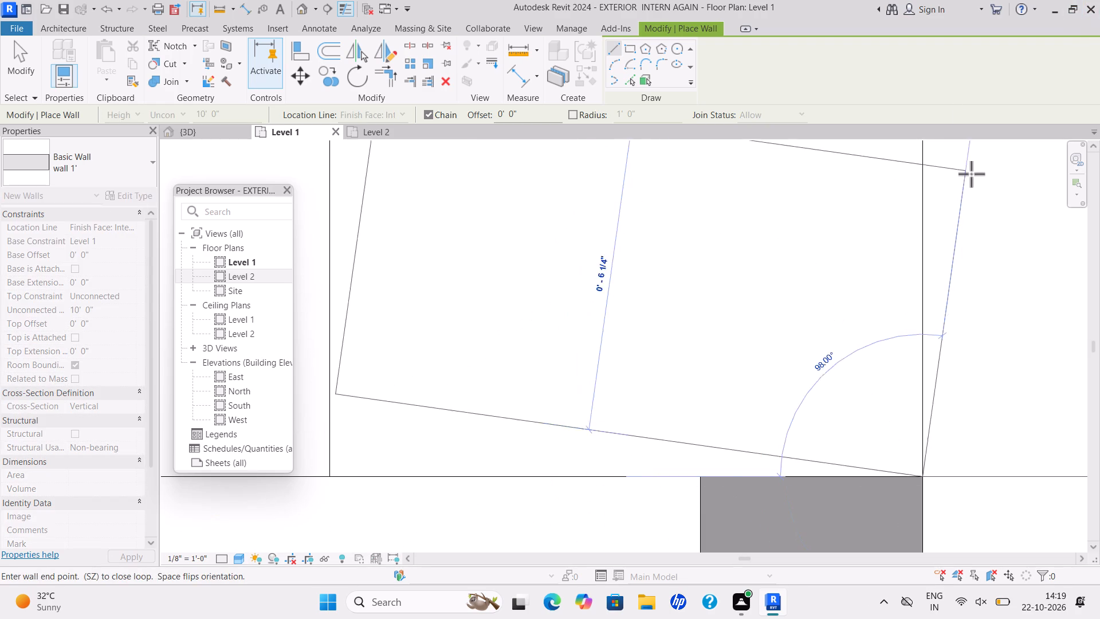
{"action": "scroll", "coordinate": [964, 182], "scroll_direction": "down", "scroll_amount": 4}
{"action": "middle_click_drag", "start_coordinate": [956, 210], "coordinate": [926, 315]}
{"action": "middle_click_drag", "start_coordinate": [913, 204], "coordinate": [903, 391]}
{"action": "scroll", "coordinate": [916, 220], "scroll_direction": "down", "scroll_amount": 1}
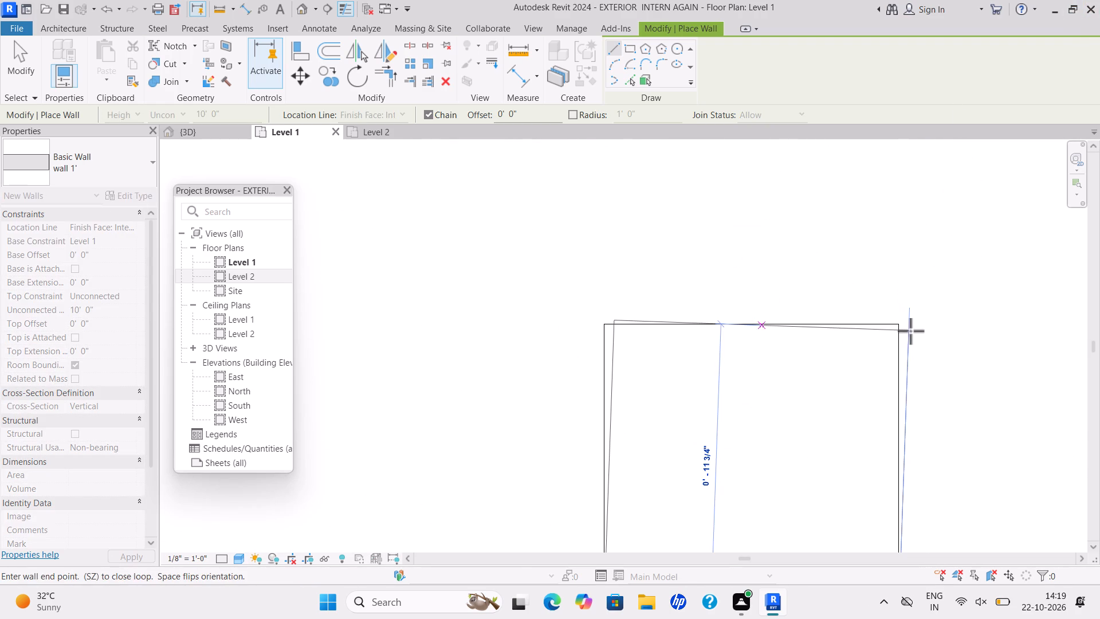
{"action": "scroll", "coordinate": [909, 330], "scroll_direction": "up", "scroll_amount": 6}
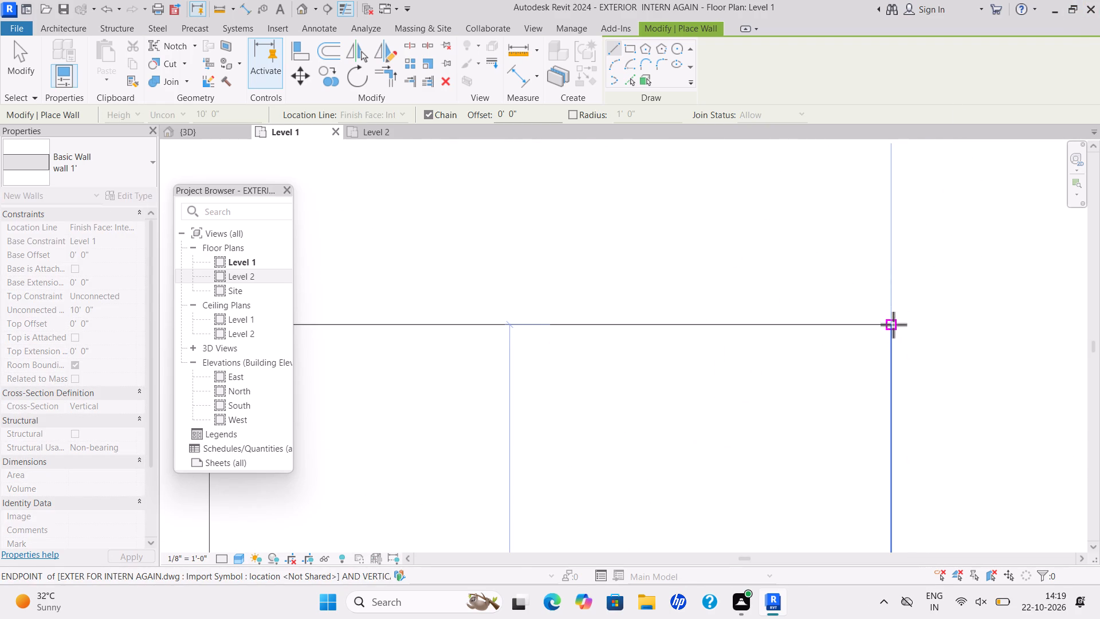
{"action": "left_click", "coordinate": [893, 323]}
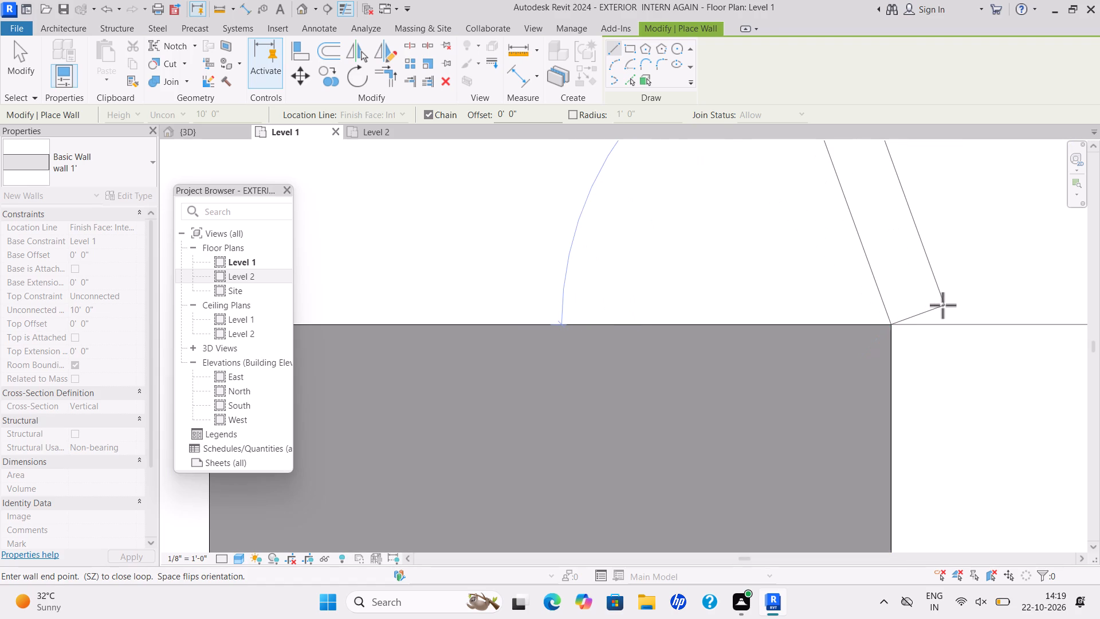
{"action": "key", "text": "Escape"}
{"action": "key", "text": "Escape"}
Draw the gate's left-hand pillar as a 1'-0" long "wall 1'" segment up its left edge, flipped to fill the outline.
{"action": "scroll", "coordinate": [961, 287], "scroll_direction": "down", "scroll_amount": 14}
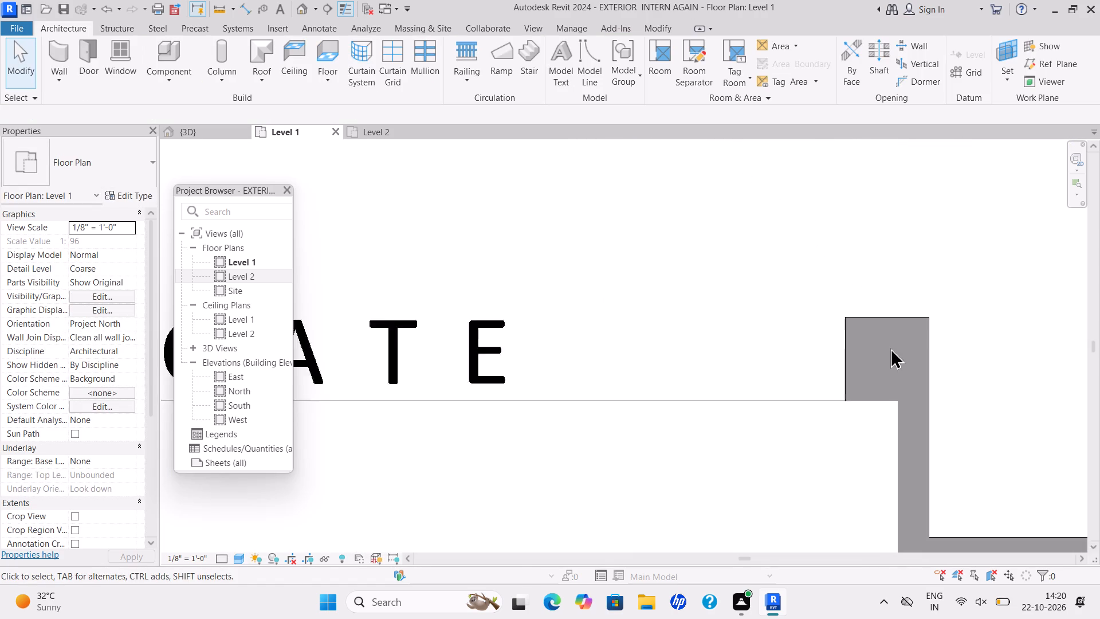
{"action": "scroll", "coordinate": [890, 348], "scroll_direction": "down", "scroll_amount": 6}
{"action": "middle_click_drag", "start_coordinate": [888, 346], "coordinate": [966, 271]}
{"action": "scroll", "coordinate": [414, 281], "scroll_direction": "up", "scroll_amount": 4}
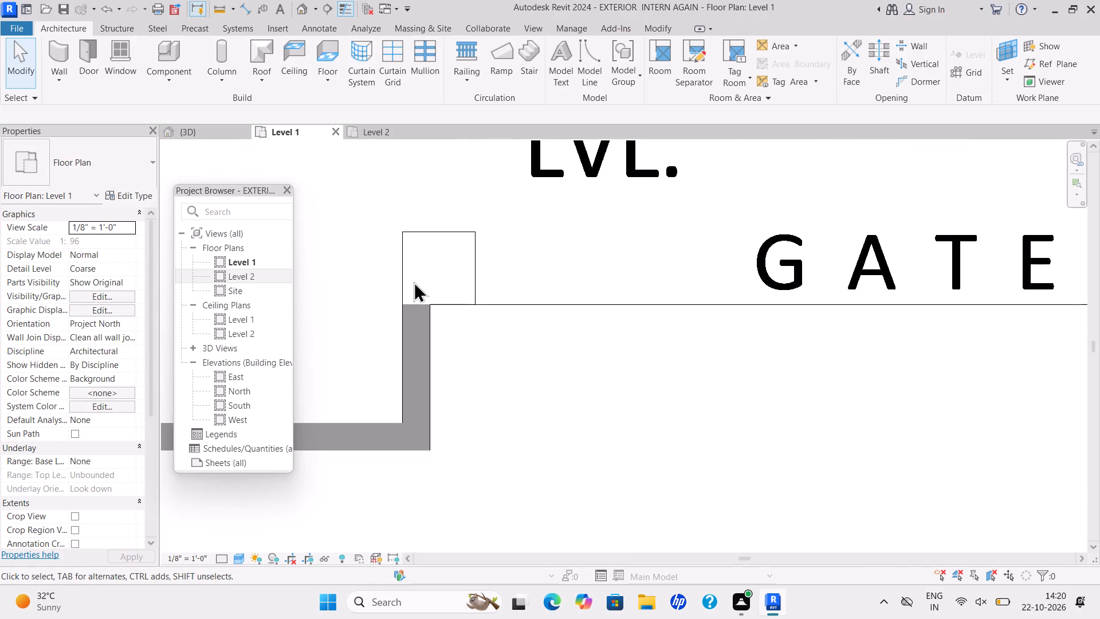
{"action": "left_click", "coordinate": [59, 81]}
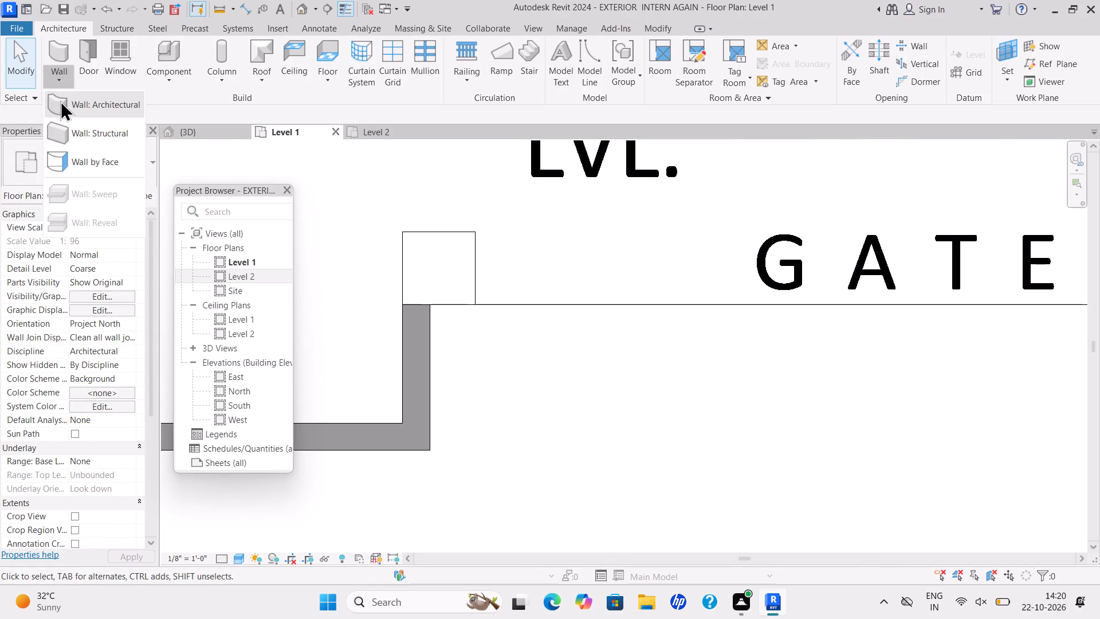
{"action": "left_click", "coordinate": [60, 100]}
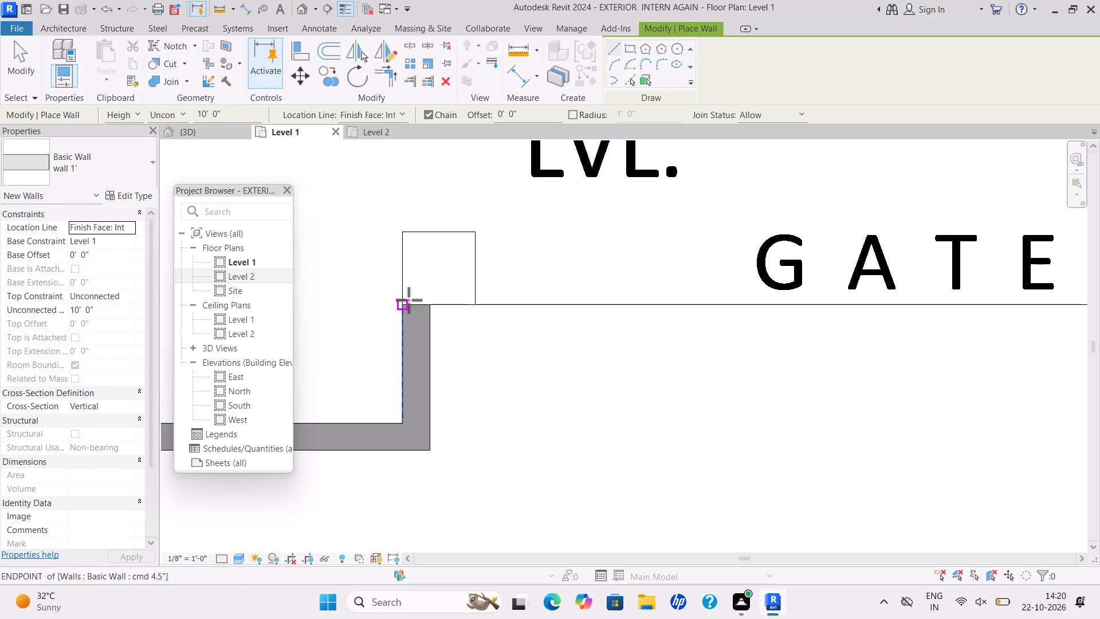
{"action": "left_click_drag", "start_coordinate": [408, 300], "coordinate": [407, 285]}
{"action": "key", "text": "space"}
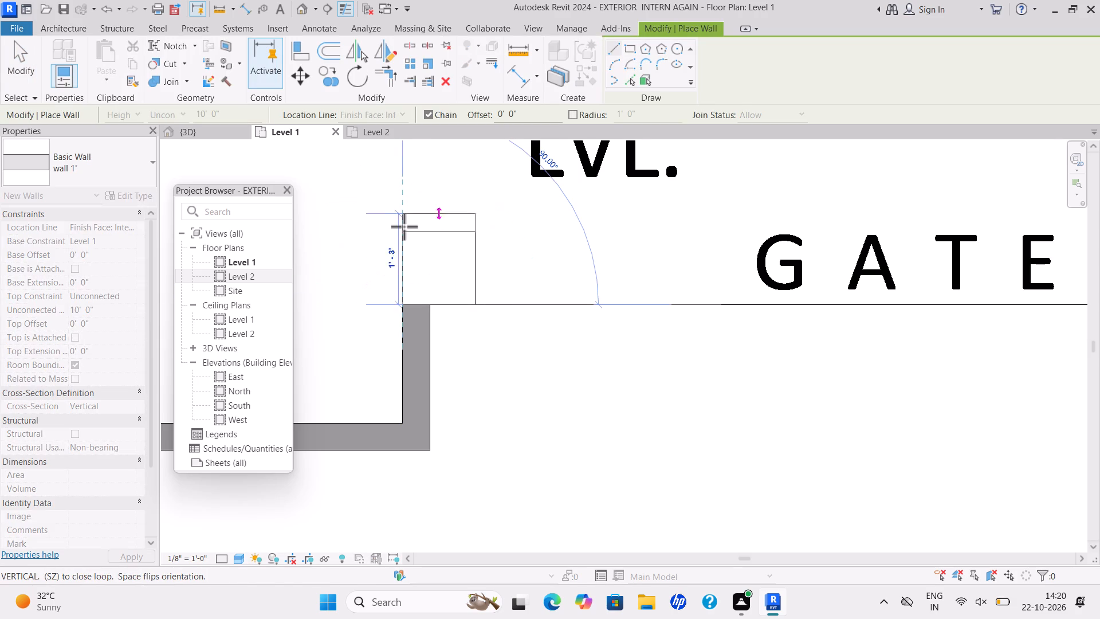
{"action": "scroll", "coordinate": [405, 232], "scroll_direction": "up", "scroll_amount": 6}
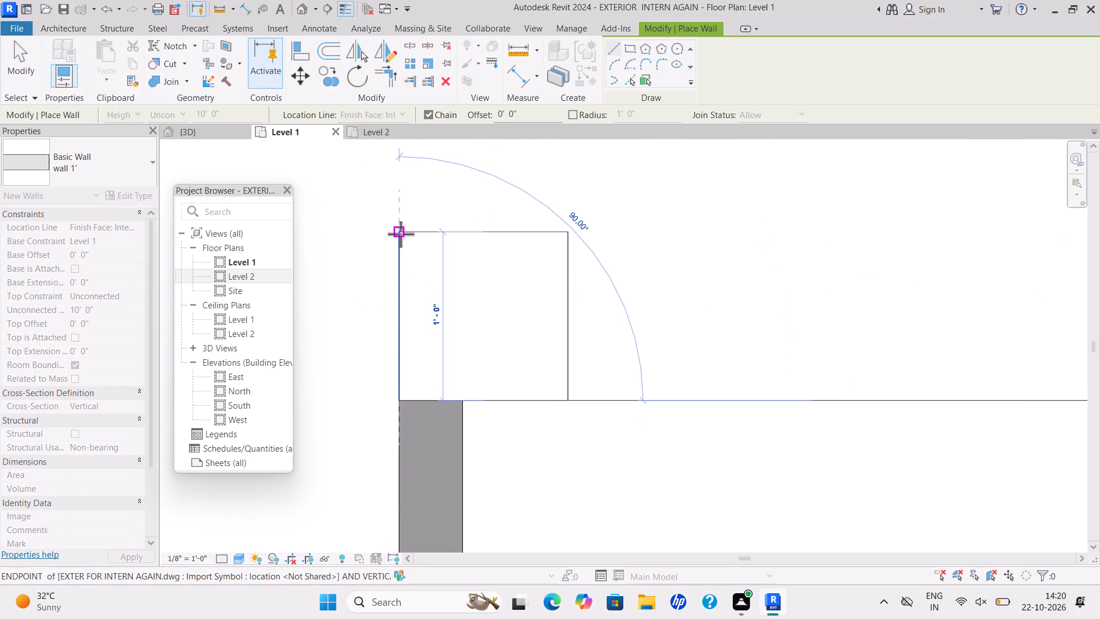
{"action": "left_click", "coordinate": [400, 234]}
{"action": "key", "text": "Escape"}
{"action": "key", "text": "Escape"}
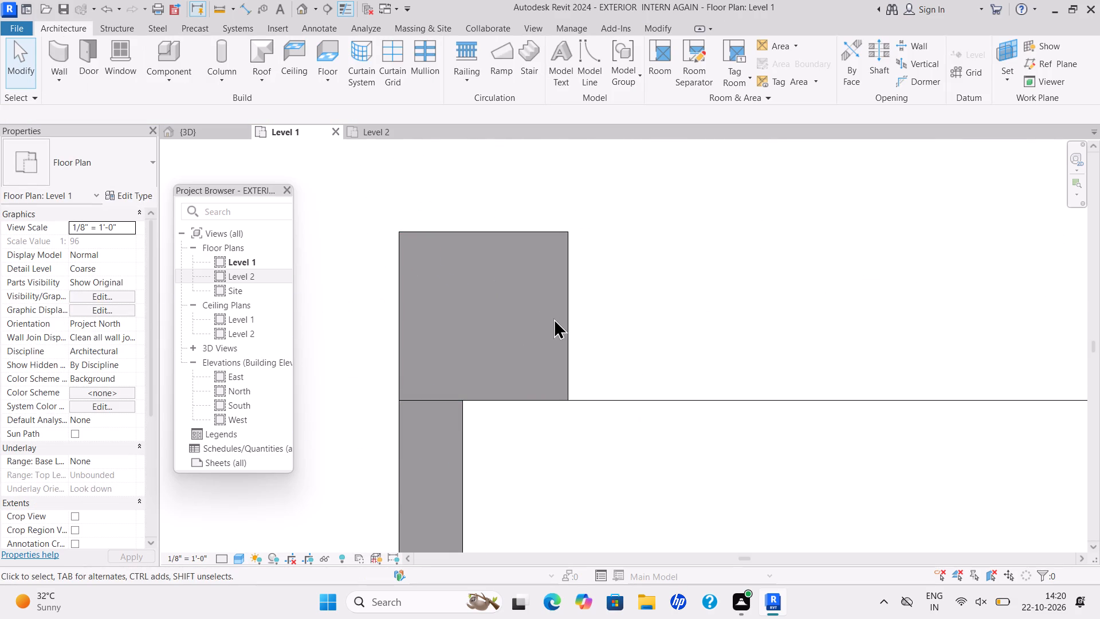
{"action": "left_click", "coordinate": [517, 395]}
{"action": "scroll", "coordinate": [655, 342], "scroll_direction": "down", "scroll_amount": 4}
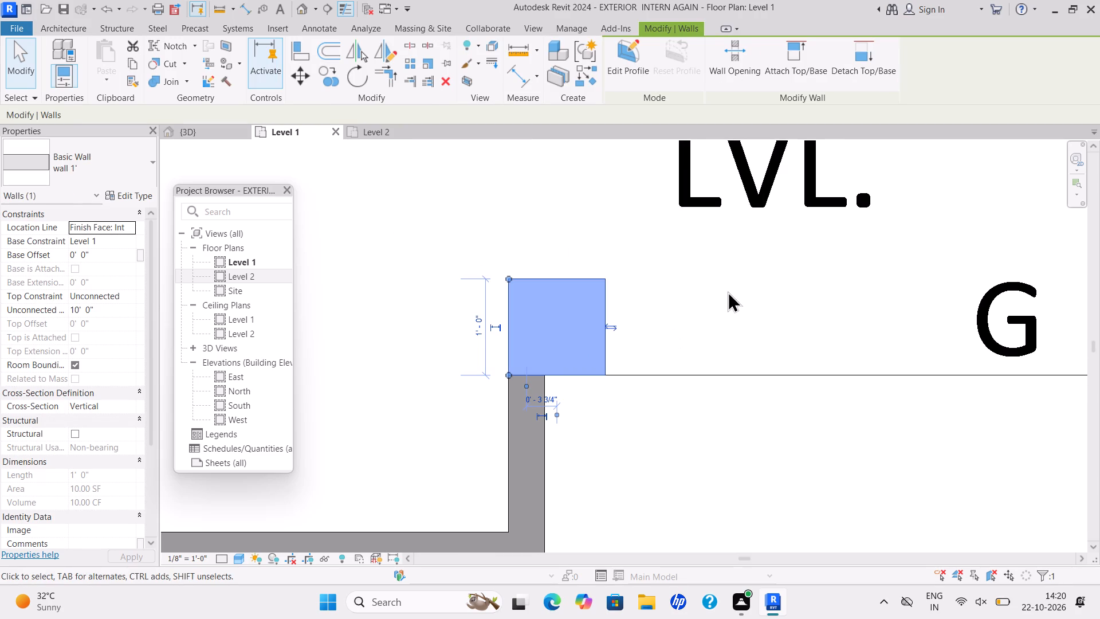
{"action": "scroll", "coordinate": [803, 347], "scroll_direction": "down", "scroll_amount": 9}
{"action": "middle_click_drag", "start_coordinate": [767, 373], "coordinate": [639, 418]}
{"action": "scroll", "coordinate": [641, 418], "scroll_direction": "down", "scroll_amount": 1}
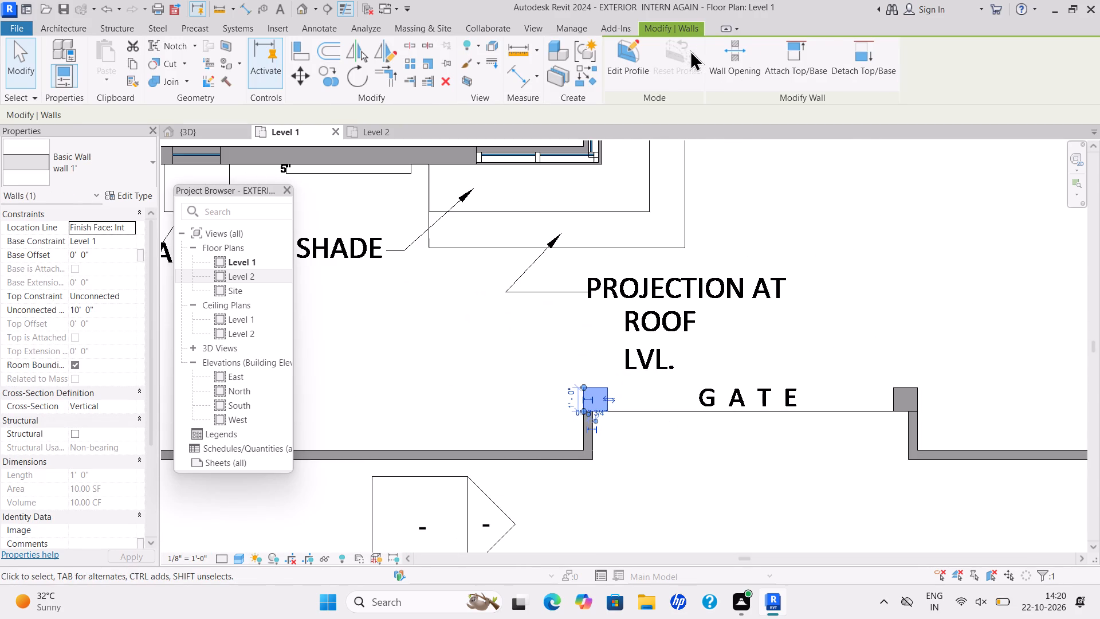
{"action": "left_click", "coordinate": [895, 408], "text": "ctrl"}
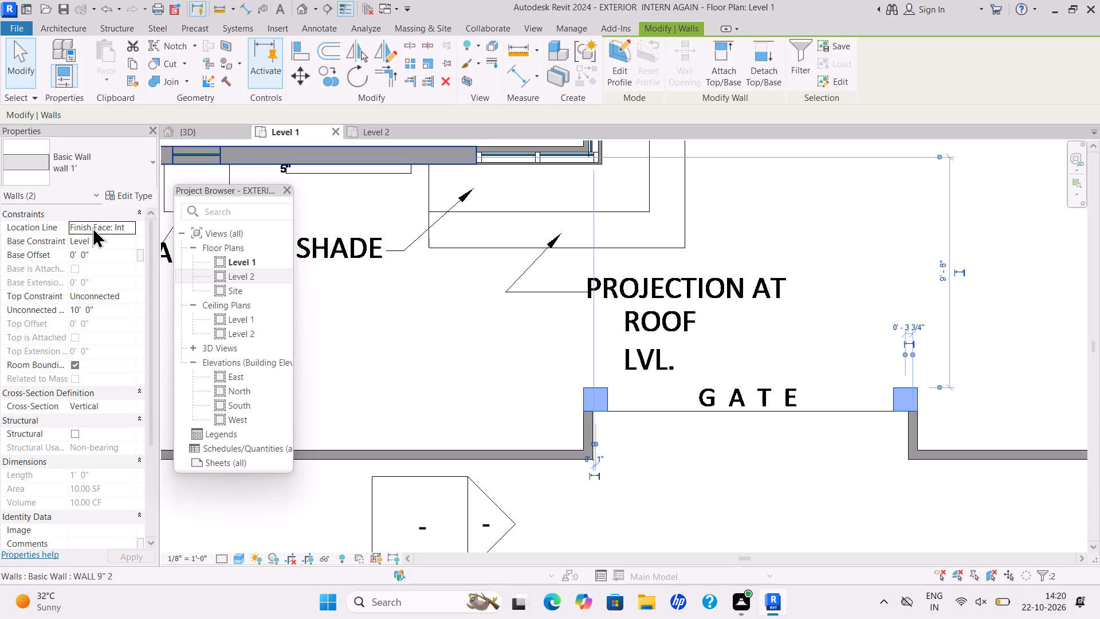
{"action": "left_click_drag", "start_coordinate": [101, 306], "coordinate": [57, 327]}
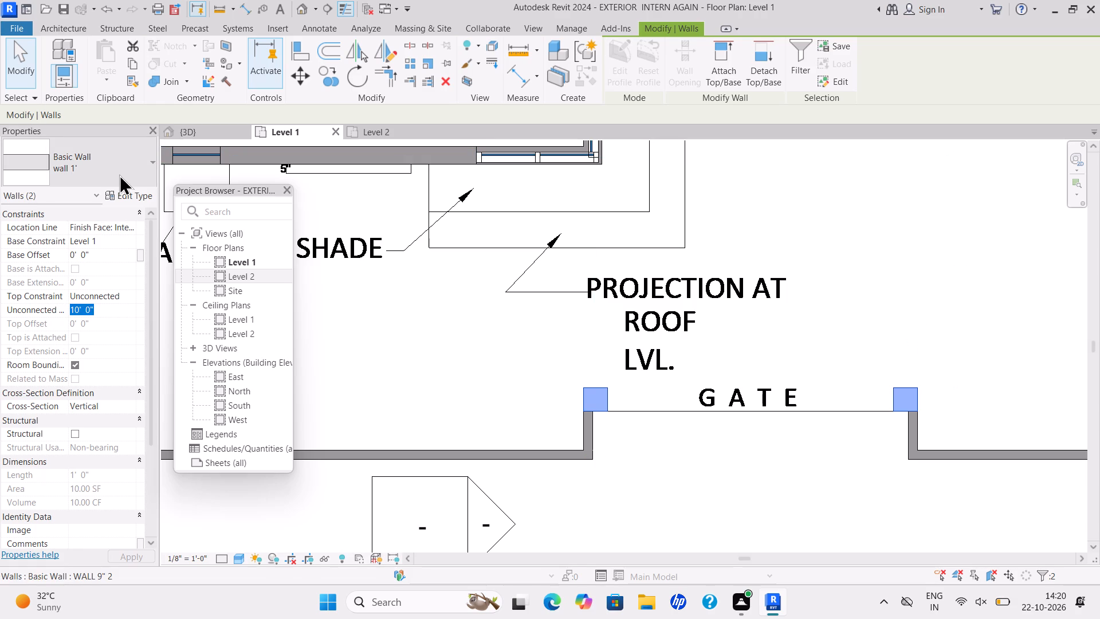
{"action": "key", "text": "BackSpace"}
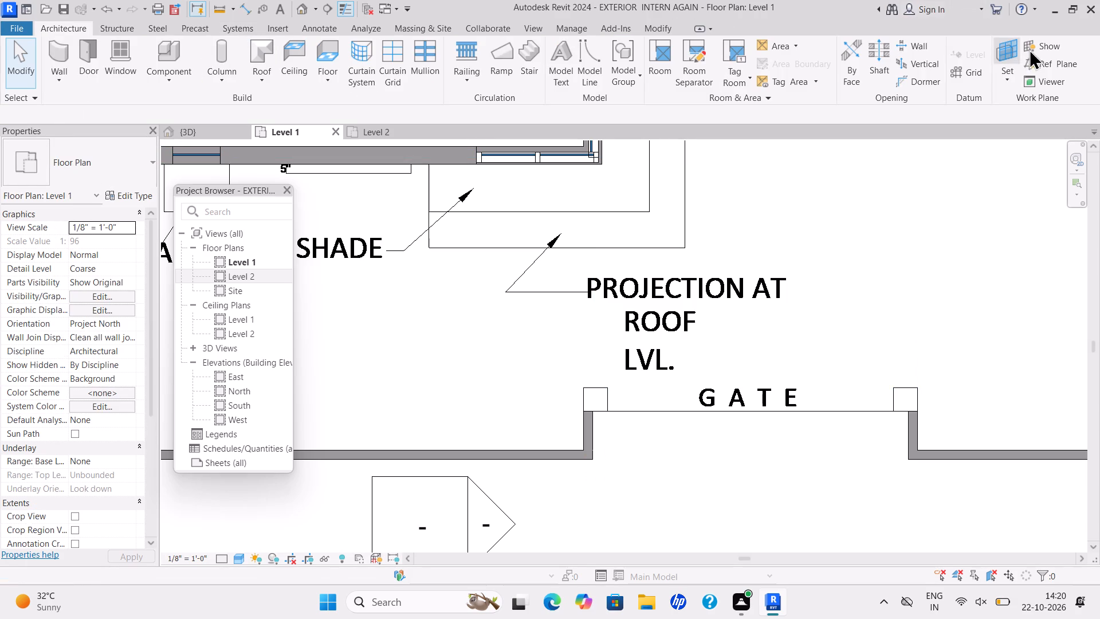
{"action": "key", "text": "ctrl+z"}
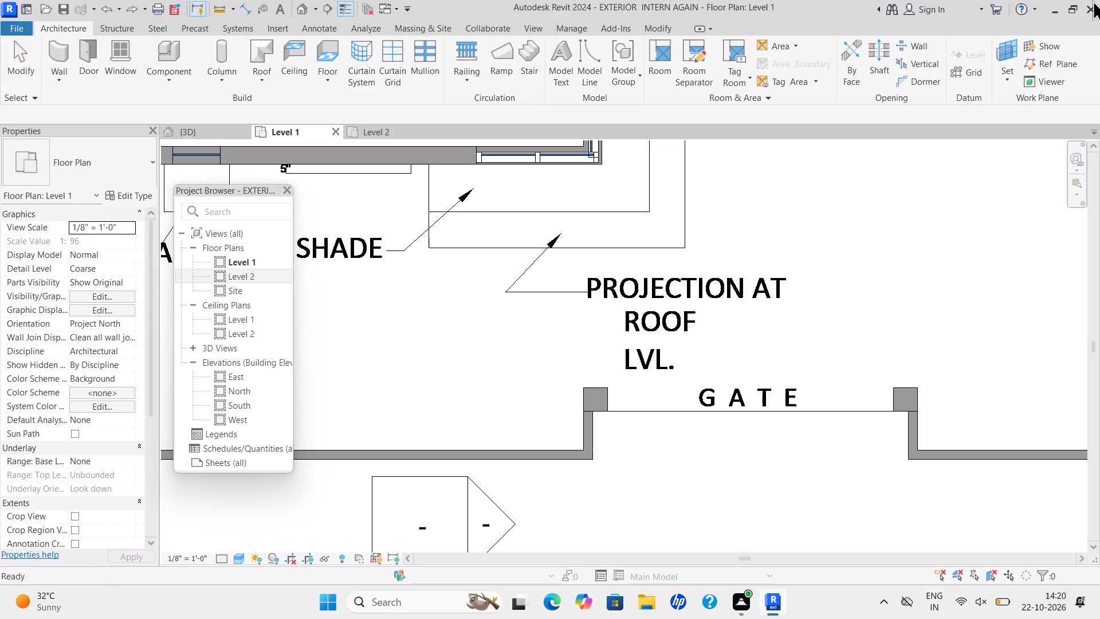
Set the unconnected height of both gate pillars to 4'.
{"action": "left_click", "coordinate": [910, 404]}
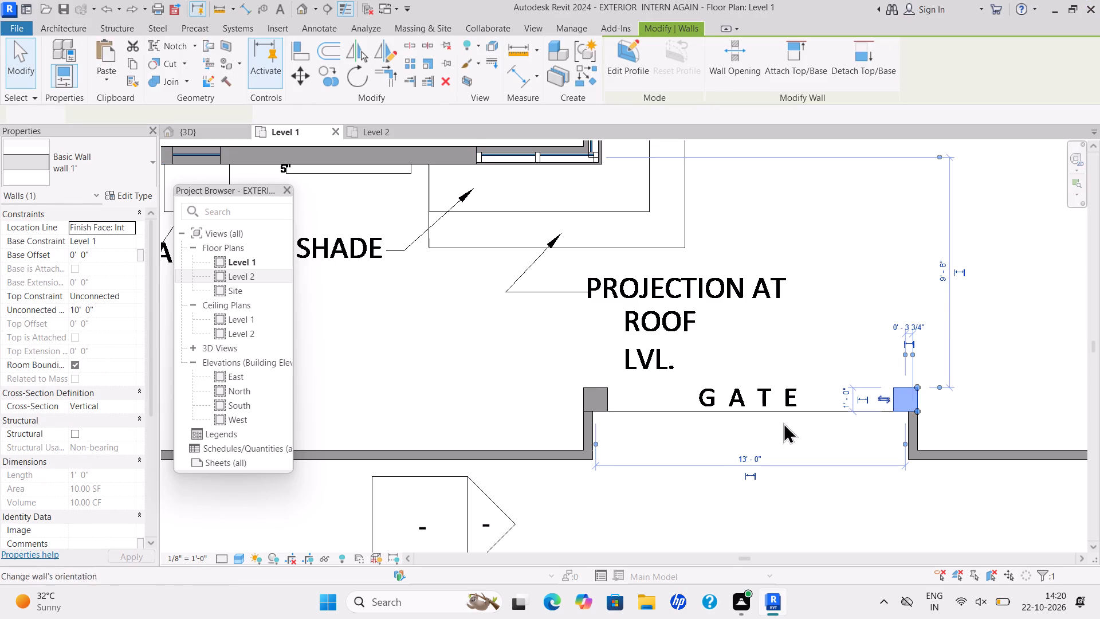
{"action": "left_click", "coordinate": [604, 401], "text": "ctrl"}
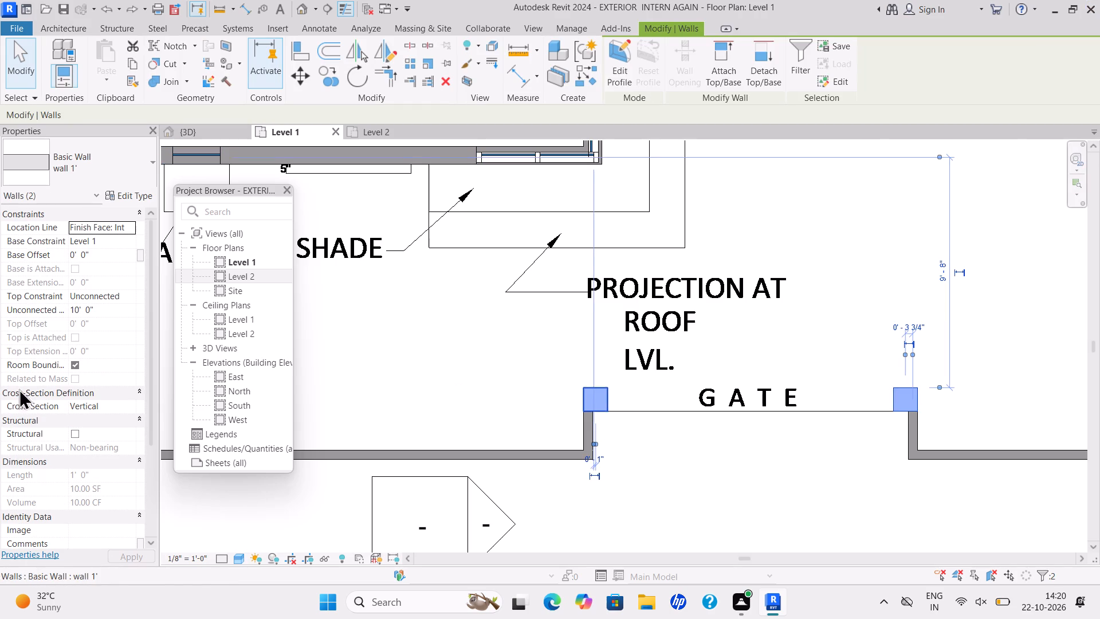
{"action": "left_click_drag", "start_coordinate": [96, 316], "coordinate": [81, 327]}
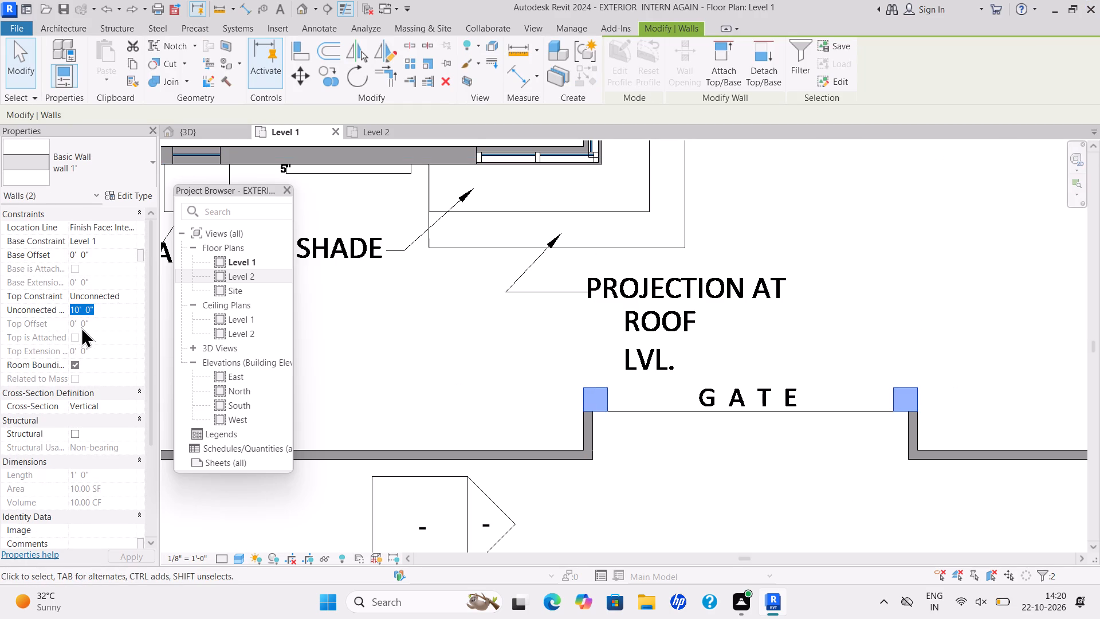
{"action": "key", "text": "BackSpace"}
{"action": "type", "text": "4'"}
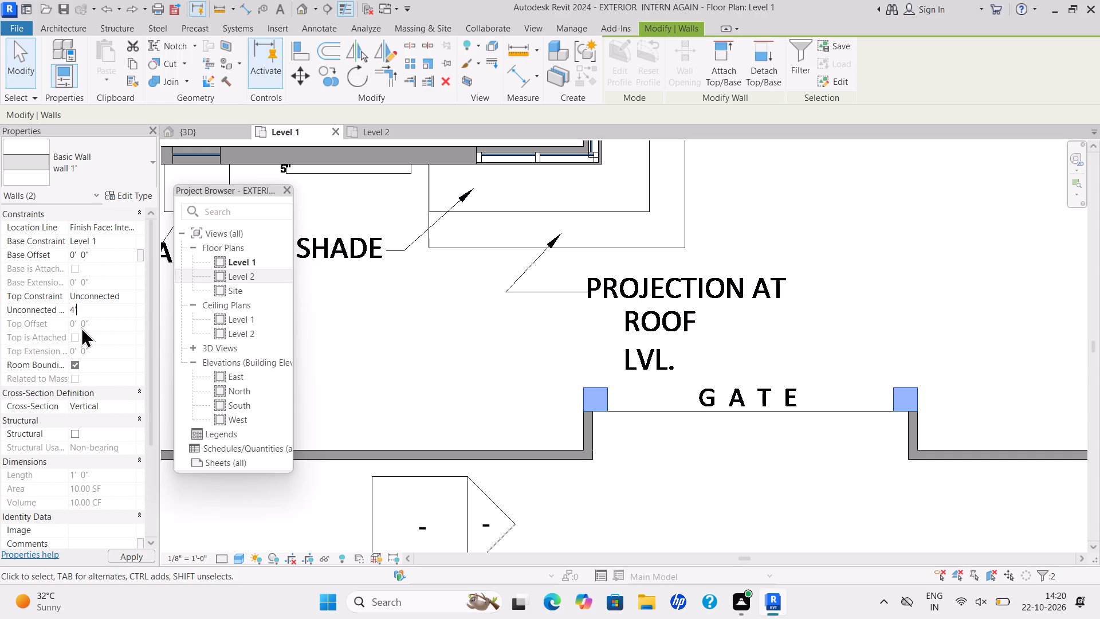
{"action": "key", "text": "Return"}
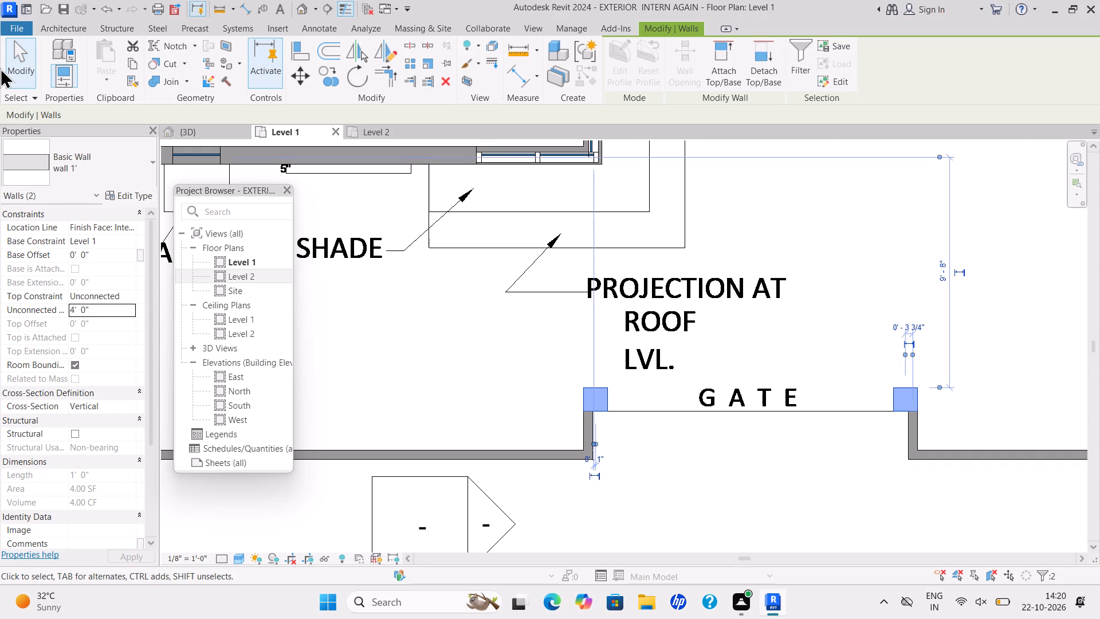
{"action": "key", "text": "Return"}
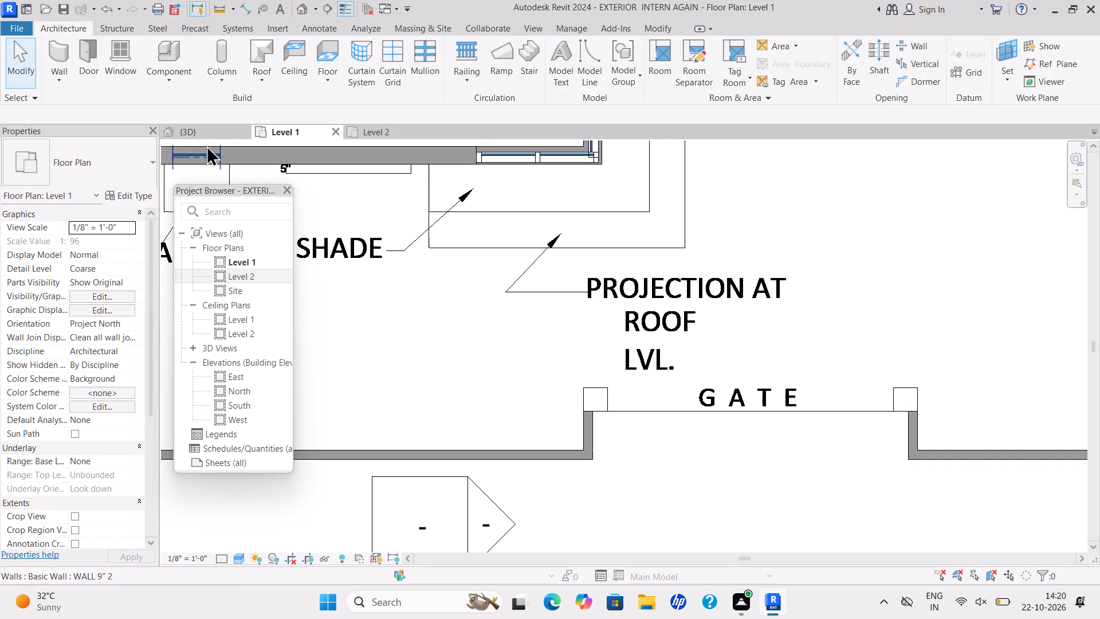
Check the gate in the 3D view and undo the removal of both gate pillars in the Level 1 plan.
{"action": "left_click", "coordinate": [198, 131]}
{"action": "scroll", "coordinate": [808, 448], "scroll_direction": "down", "scroll_amount": 1}
{"action": "middle_click_drag", "start_coordinate": [806, 448], "coordinate": [686, 343]}
{"action": "scroll", "coordinate": [686, 343], "scroll_direction": "up", "scroll_amount": 1}
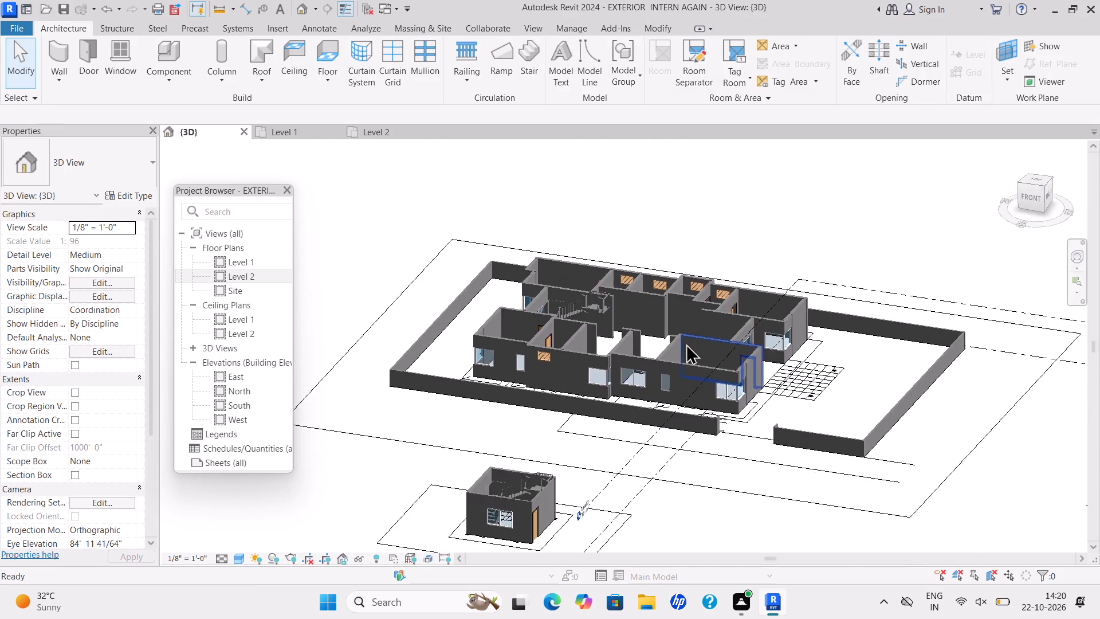
{"action": "scroll", "coordinate": [686, 343], "scroll_direction": "up", "scroll_amount": 10}
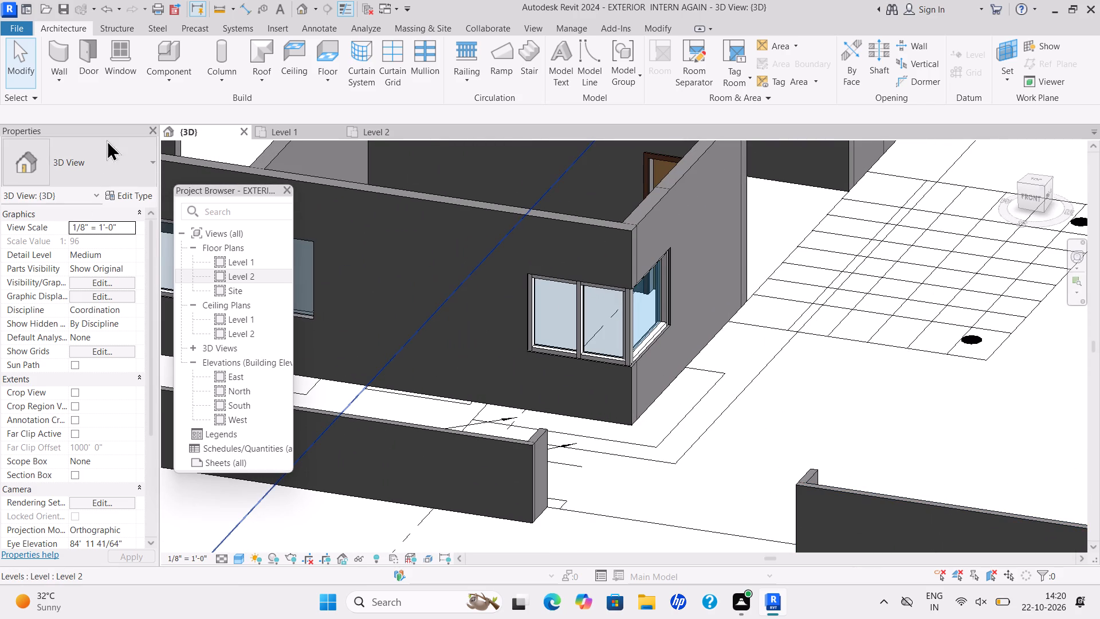
{"action": "left_click", "coordinate": [298, 129]}
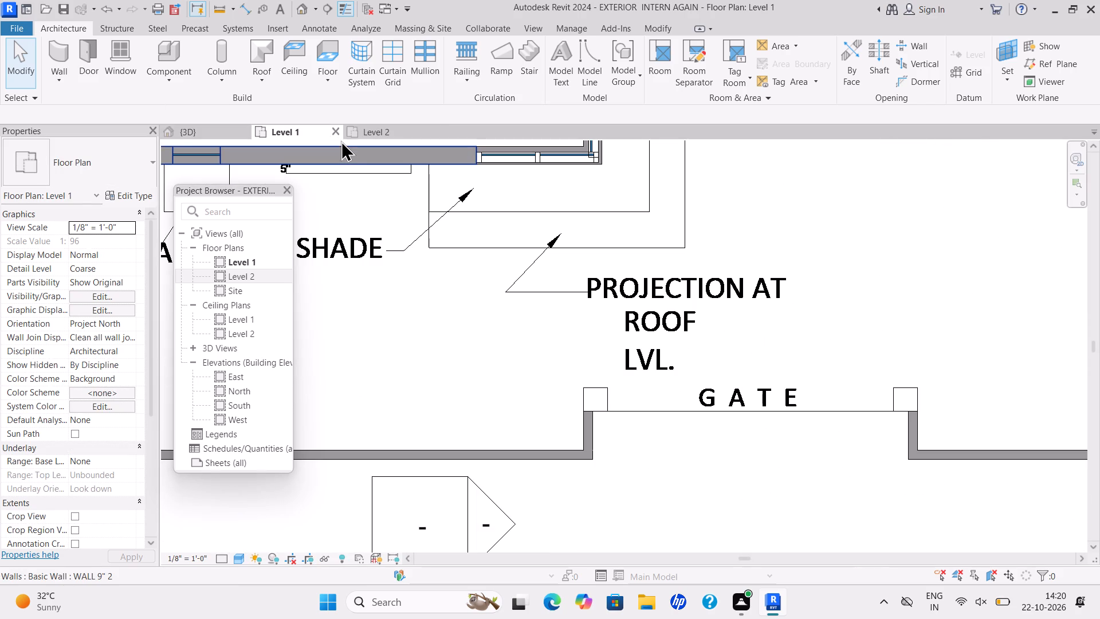
{"action": "key", "text": "ctrl+z"}
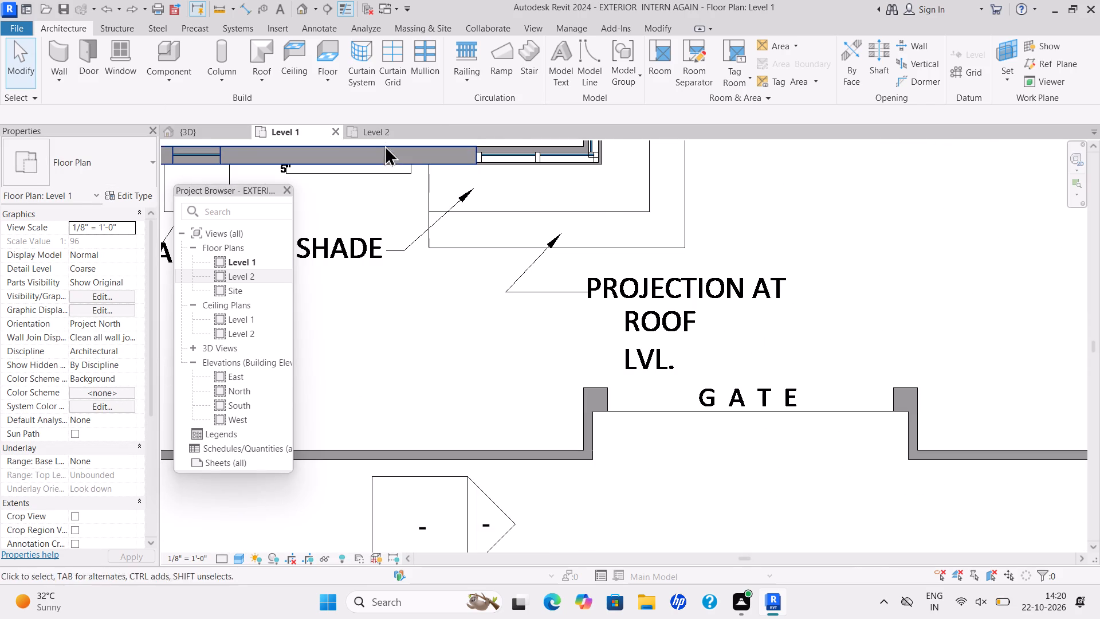
Examine the gate pillars, the boundary walls and the separate stair block in the 3D view.
{"action": "left_click", "coordinate": [190, 132]}
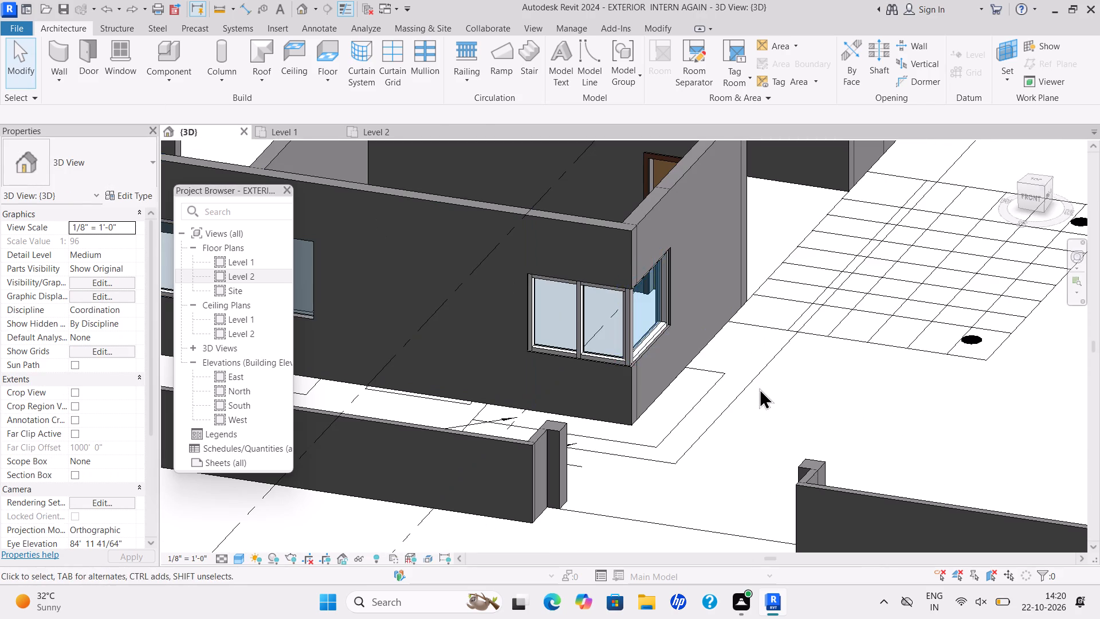
{"action": "scroll", "coordinate": [784, 434], "scroll_direction": "up", "scroll_amount": 3}
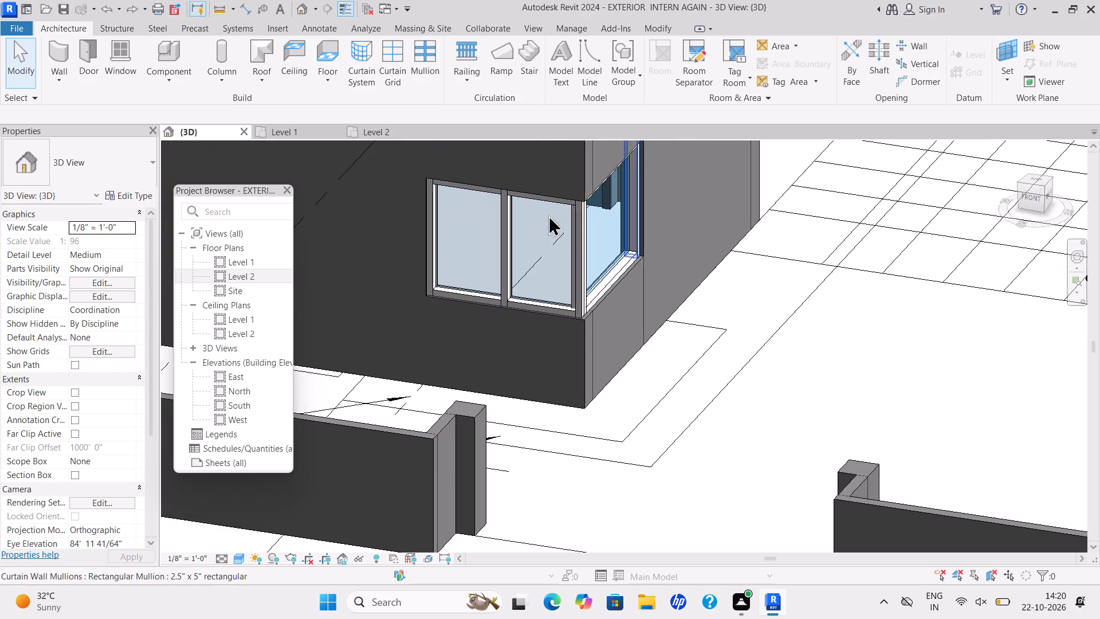
{"action": "scroll", "coordinate": [378, 386], "scroll_direction": "down", "scroll_amount": 10}
{"action": "middle_click_drag", "start_coordinate": [450, 387], "coordinate": [466, 387]}
{"action": "scroll", "coordinate": [450, 387], "scroll_direction": "down", "scroll_amount": 3}
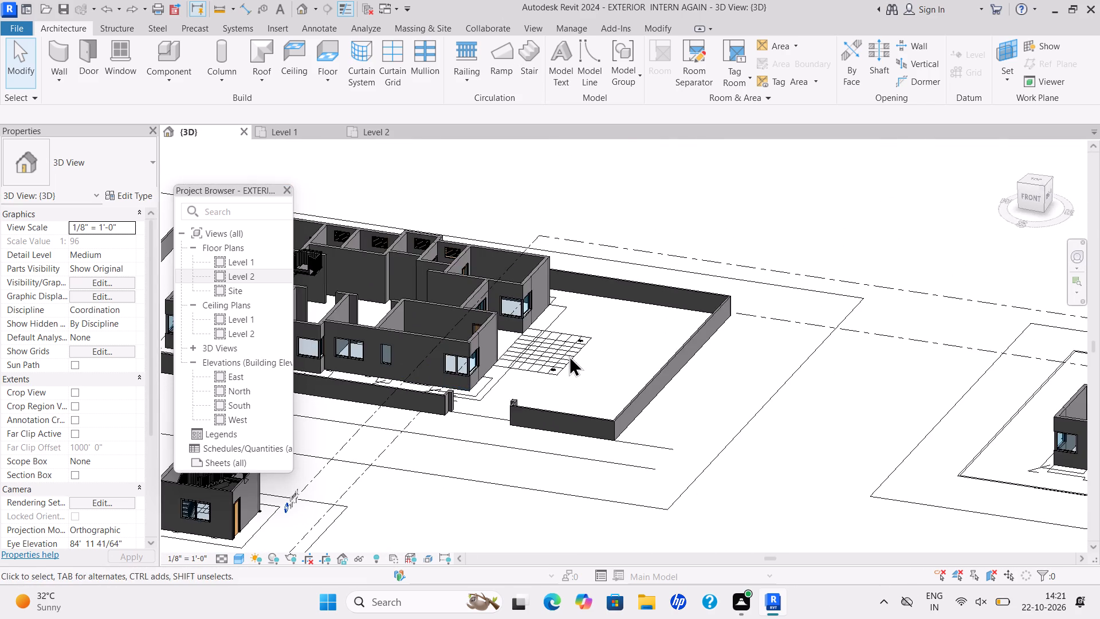
{"action": "scroll", "coordinate": [594, 353], "scroll_direction": "down", "scroll_amount": 5}
{"action": "scroll", "coordinate": [419, 408], "scroll_direction": "up", "scroll_amount": 5}
{"action": "scroll", "coordinate": [366, 487], "scroll_direction": "up", "scroll_amount": 3}
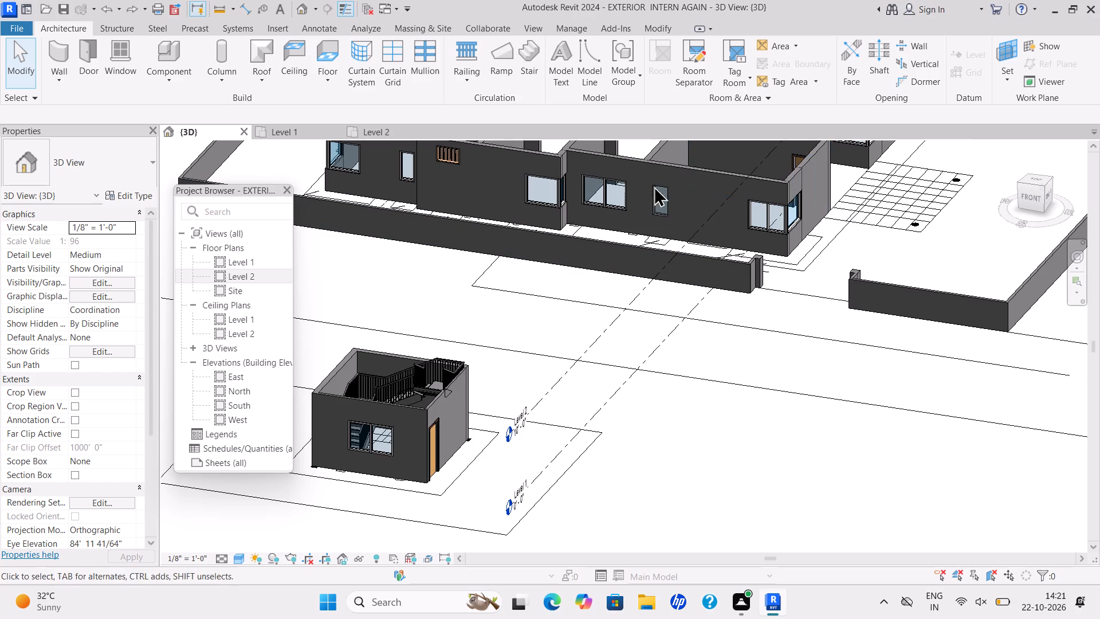
{"action": "scroll", "coordinate": [439, 433], "scroll_direction": "up", "scroll_amount": 6}
{"action": "scroll", "coordinate": [477, 308], "scroll_direction": "up", "scroll_amount": 5}
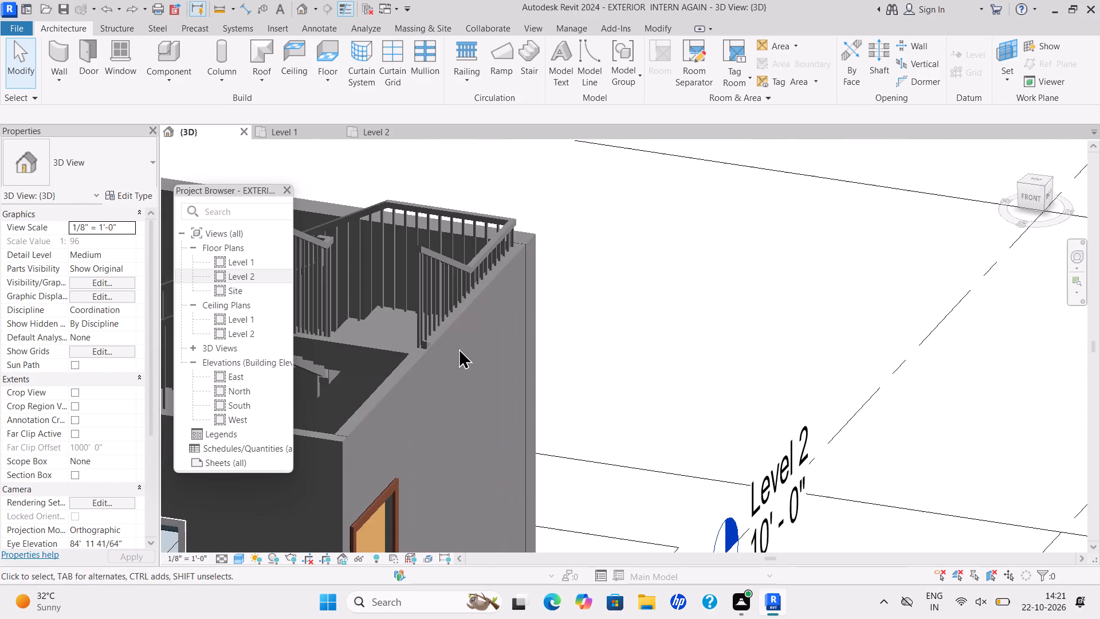
{"action": "scroll", "coordinate": [599, 356], "scroll_direction": "down", "scroll_amount": 11}
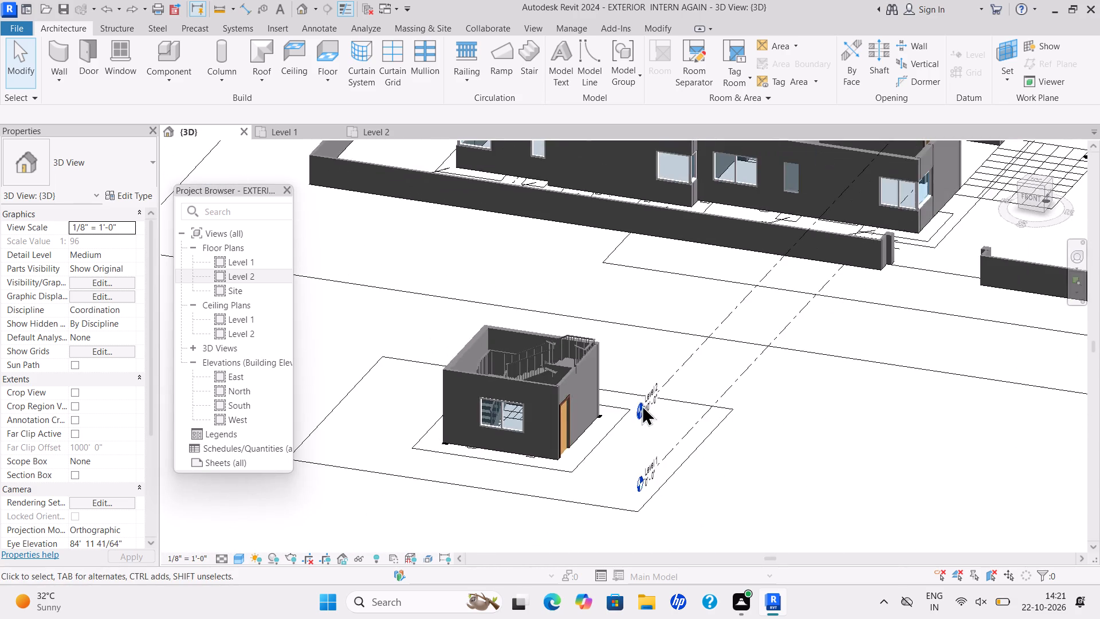
{"action": "scroll", "coordinate": [647, 407], "scroll_direction": "down", "scroll_amount": 4}
{"action": "scroll", "coordinate": [733, 359], "scroll_direction": "down", "scroll_amount": 3}
Place 2.5" x 5" rectangular mullions on all grid lines of the narrow front-wall window between the two-pane window and the corner window.
{"action": "middle_click_drag", "start_coordinate": [734, 356], "coordinate": [530, 412]}
{"action": "scroll", "coordinate": [523, 344], "scroll_direction": "up", "scroll_amount": 5}
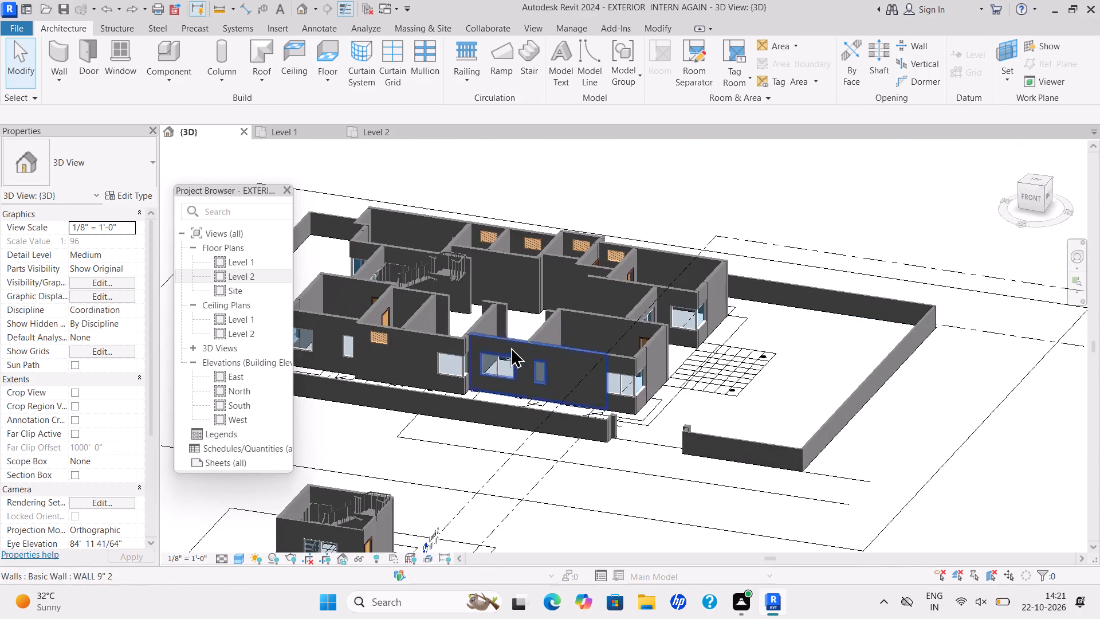
{"action": "scroll", "coordinate": [509, 348], "scroll_direction": "up", "scroll_amount": 5}
{"action": "scroll", "coordinate": [568, 326], "scroll_direction": "up", "scroll_amount": 4}
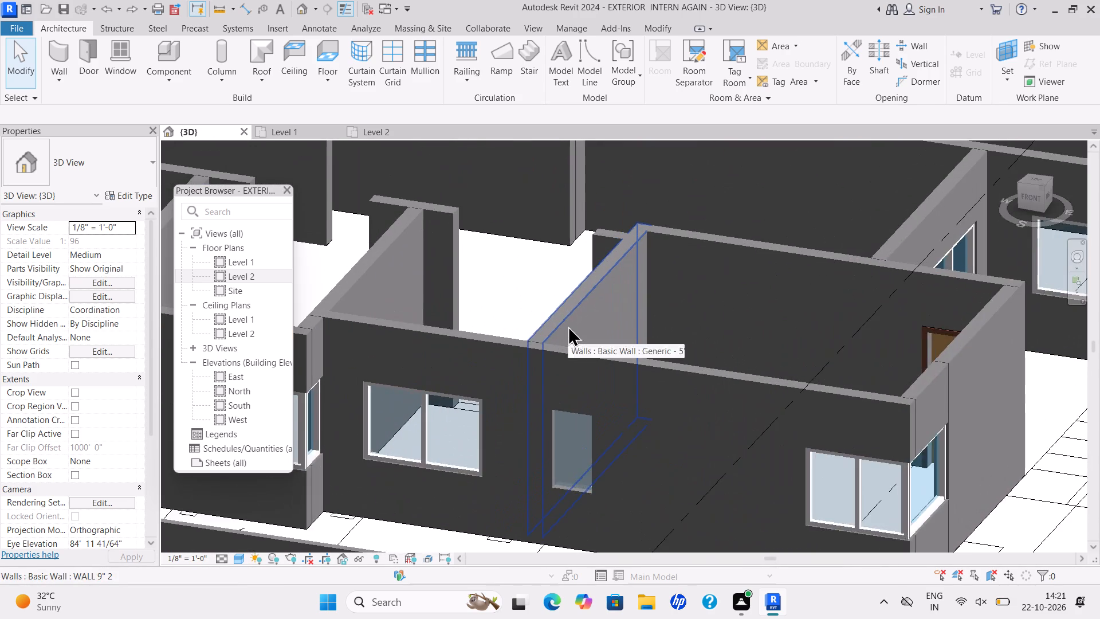
{"action": "scroll", "coordinate": [578, 485], "scroll_direction": "up", "scroll_amount": 9}
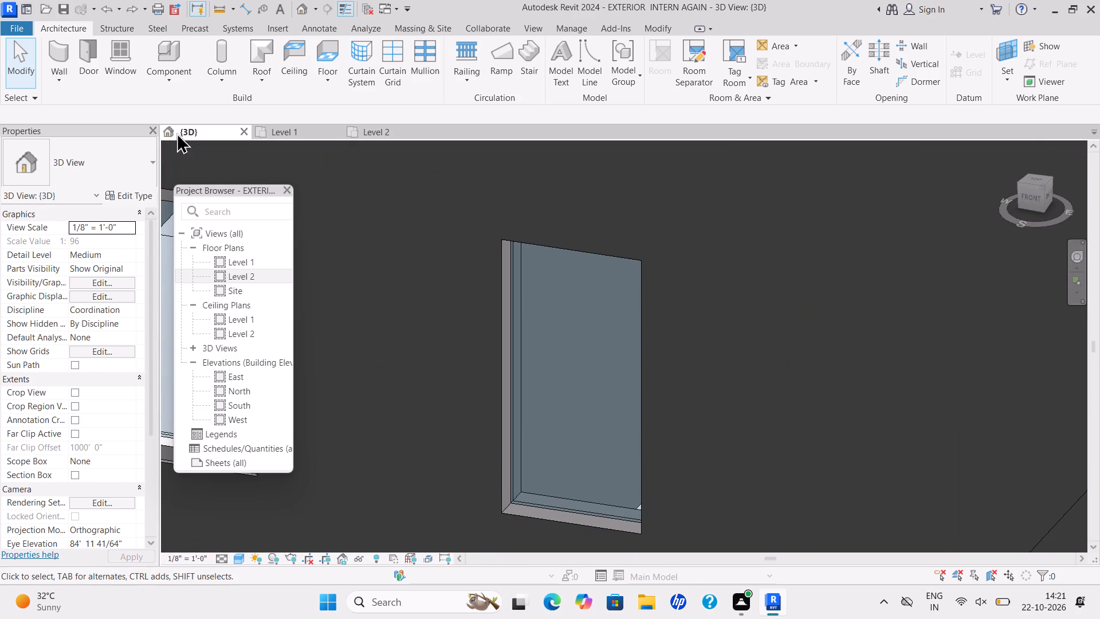
{"action": "scroll", "coordinate": [580, 403], "scroll_direction": "up", "scroll_amount": 4}
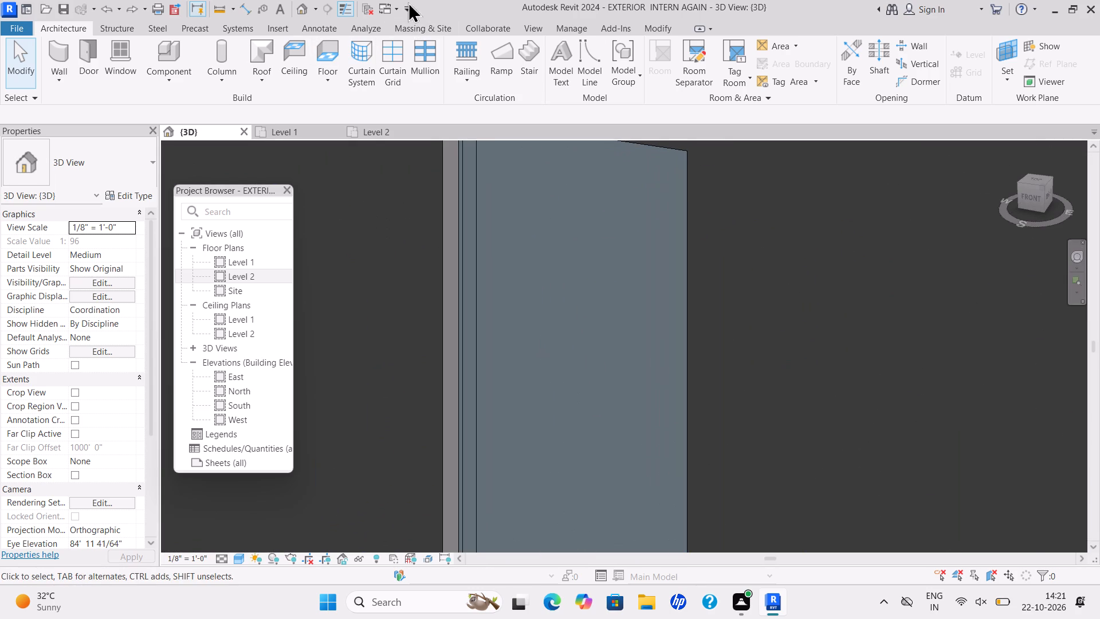
{"action": "left_click", "coordinate": [433, 68]}
{"action": "left_click", "coordinate": [689, 69]}
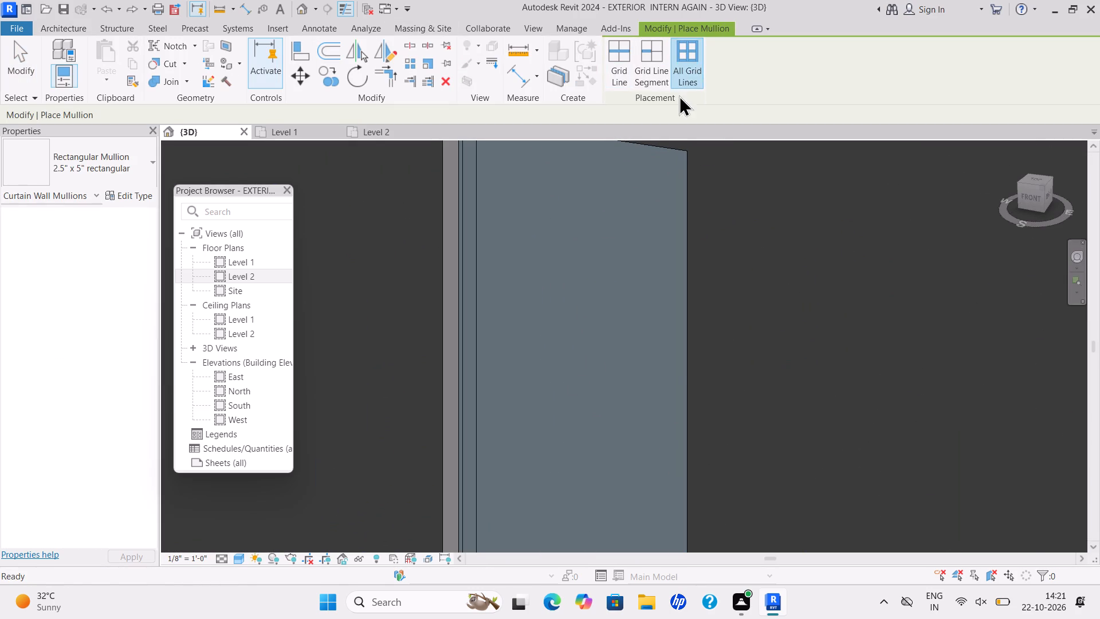
{"action": "scroll", "coordinate": [671, 353], "scroll_direction": "down", "scroll_amount": 6}
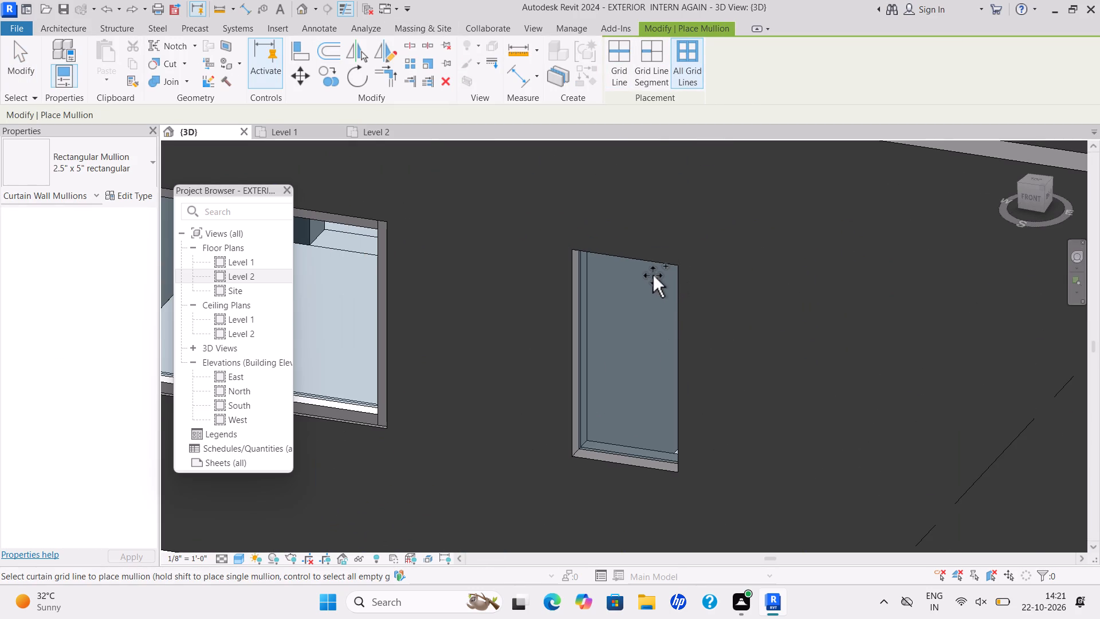
{"action": "left_click", "coordinate": [651, 275]}
{"action": "left_click", "coordinate": [577, 329]}
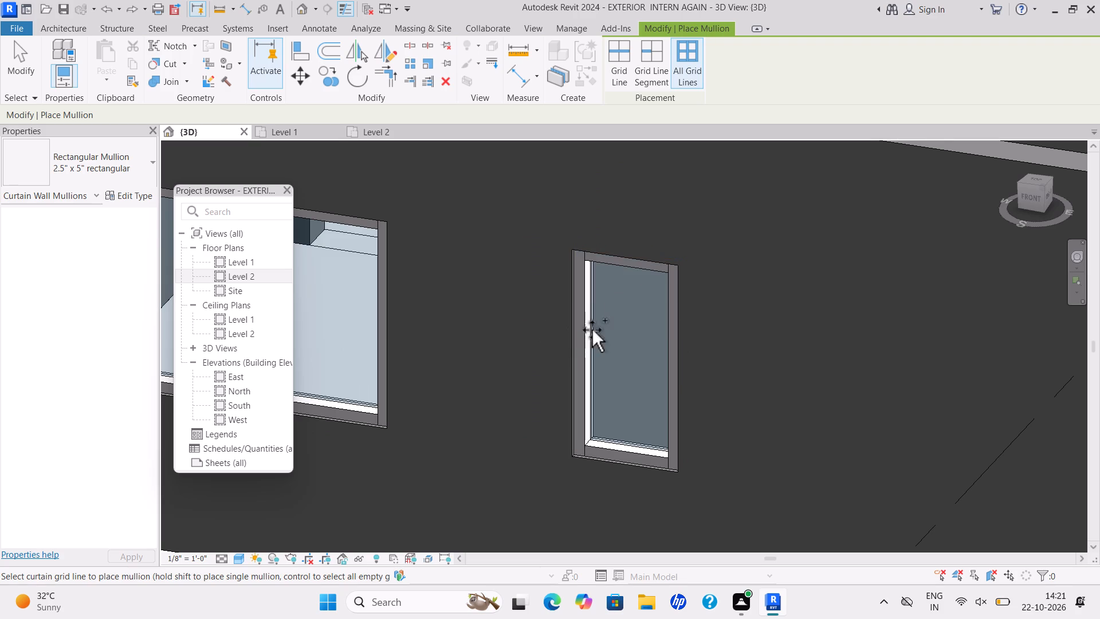
{"action": "scroll", "coordinate": [650, 288], "scroll_direction": "up", "scroll_amount": 5}
{"action": "left_click", "coordinate": [654, 246]}
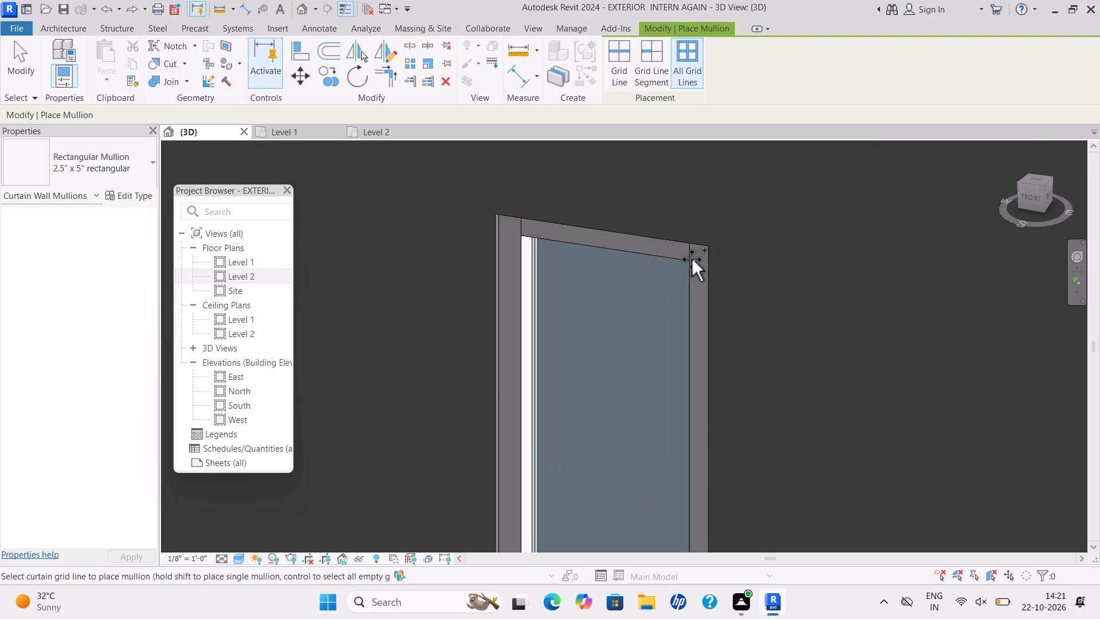
{"action": "left_click", "coordinate": [697, 267]}
Examine the frames of the windows along the house's front wall in the 3D view.
{"action": "scroll", "coordinate": [693, 315], "scroll_direction": "down", "scroll_amount": 6}
{"action": "scroll", "coordinate": [725, 376], "scroll_direction": "down", "scroll_amount": 2}
{"action": "middle_click_drag", "start_coordinate": [722, 402], "coordinate": [725, 399], "text": "shift"}
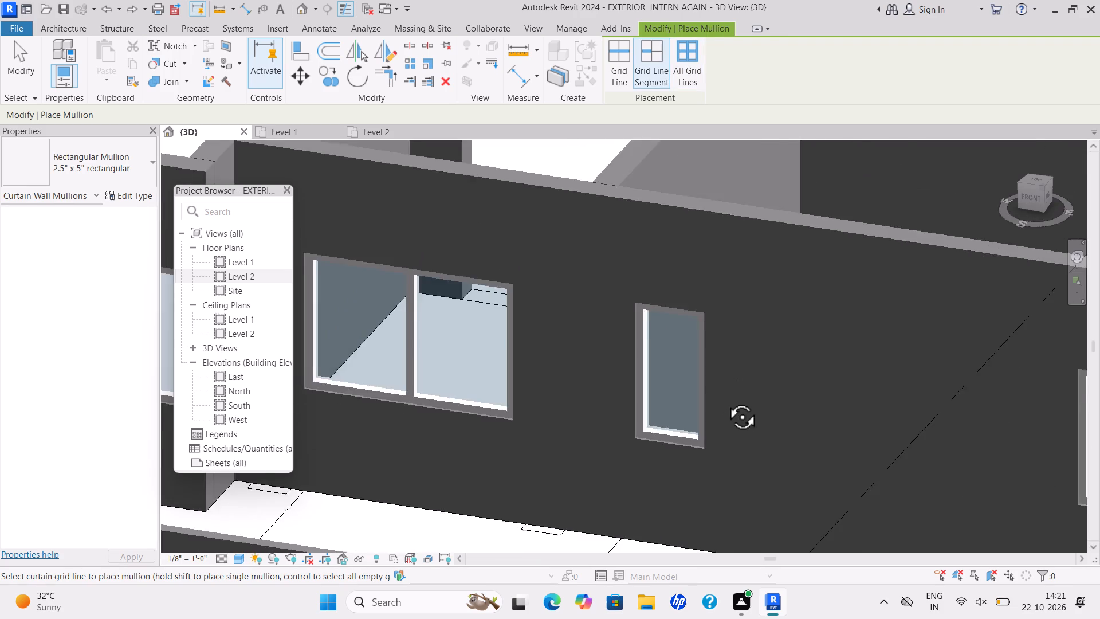
{"action": "middle_click_drag", "start_coordinate": [725, 399], "coordinate": [785, 343], "text": "shift"}
{"action": "scroll", "coordinate": [767, 370], "scroll_direction": "down", "scroll_amount": 9, "text": "shift"}
{"action": "middle_click_drag", "start_coordinate": [858, 395], "coordinate": [891, 236]}
{"action": "scroll", "coordinate": [830, 502], "scroll_direction": "up", "scroll_amount": 1}
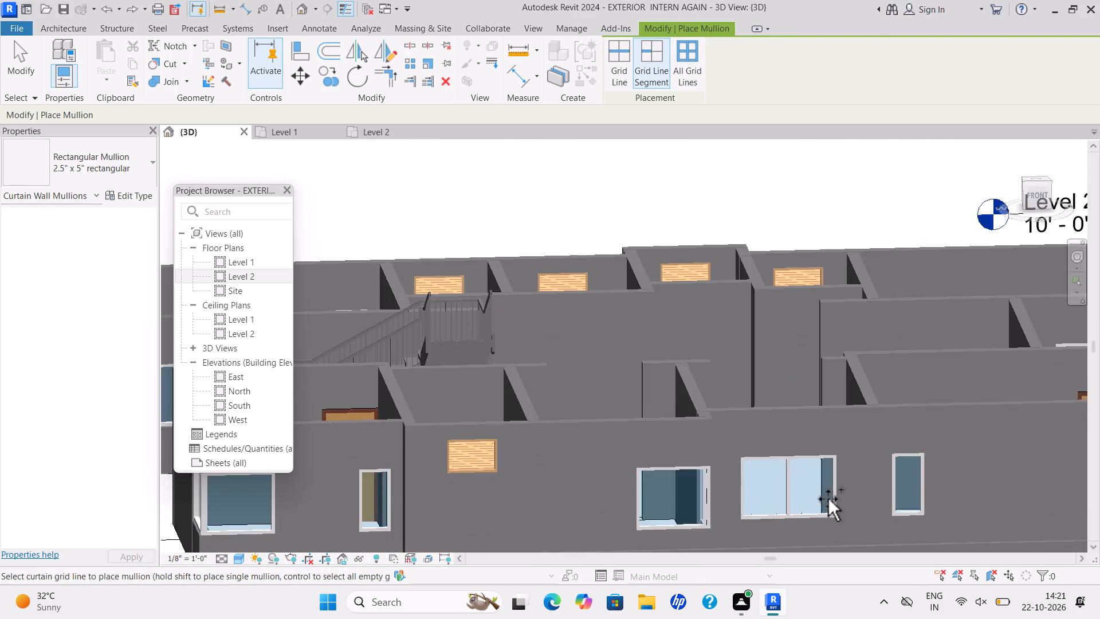
{"action": "middle_click_drag", "start_coordinate": [824, 497], "coordinate": [722, 411]}
{"action": "scroll", "coordinate": [802, 473], "scroll_direction": "down", "scroll_amount": 1}
{"action": "scroll", "coordinate": [862, 373], "scroll_direction": "up", "scroll_amount": 5}
{"action": "key", "text": "Escape"}
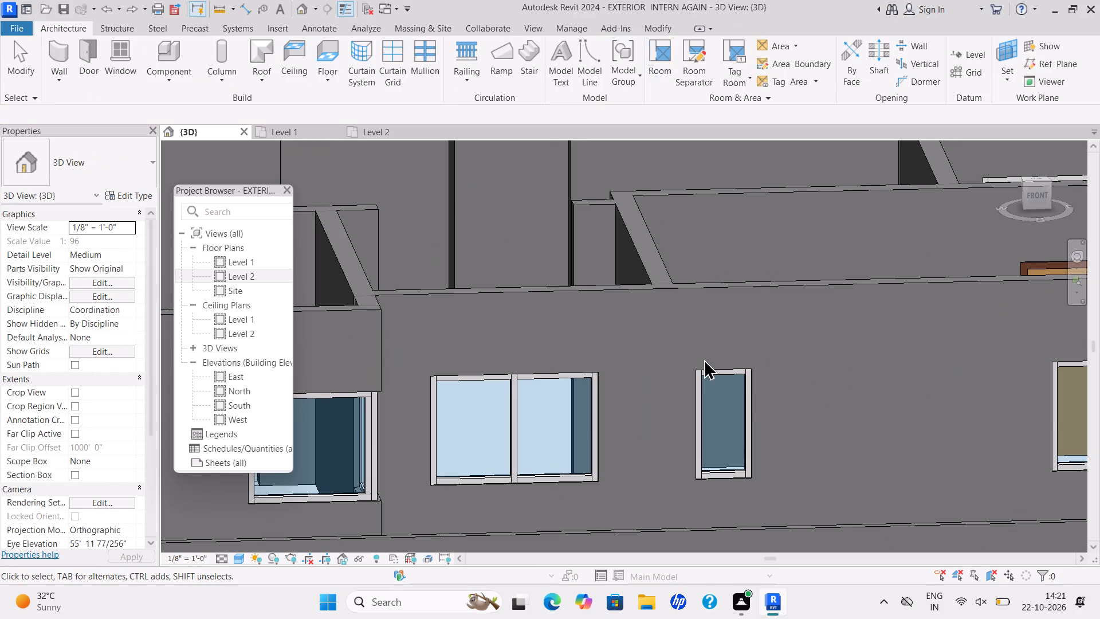
{"action": "scroll", "coordinate": [706, 356], "scroll_direction": "up", "scroll_amount": 12}
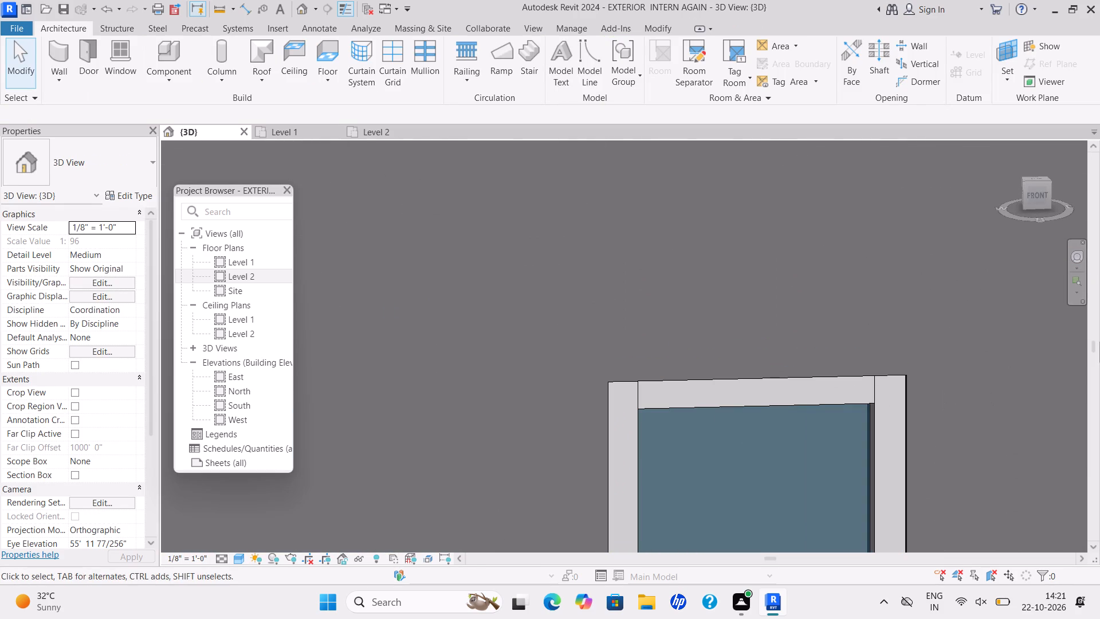
{"action": "scroll", "coordinate": [833, 395], "scroll_direction": "down", "scroll_amount": 16}
{"action": "scroll", "coordinate": [483, 467], "scroll_direction": "up", "scroll_amount": 11}
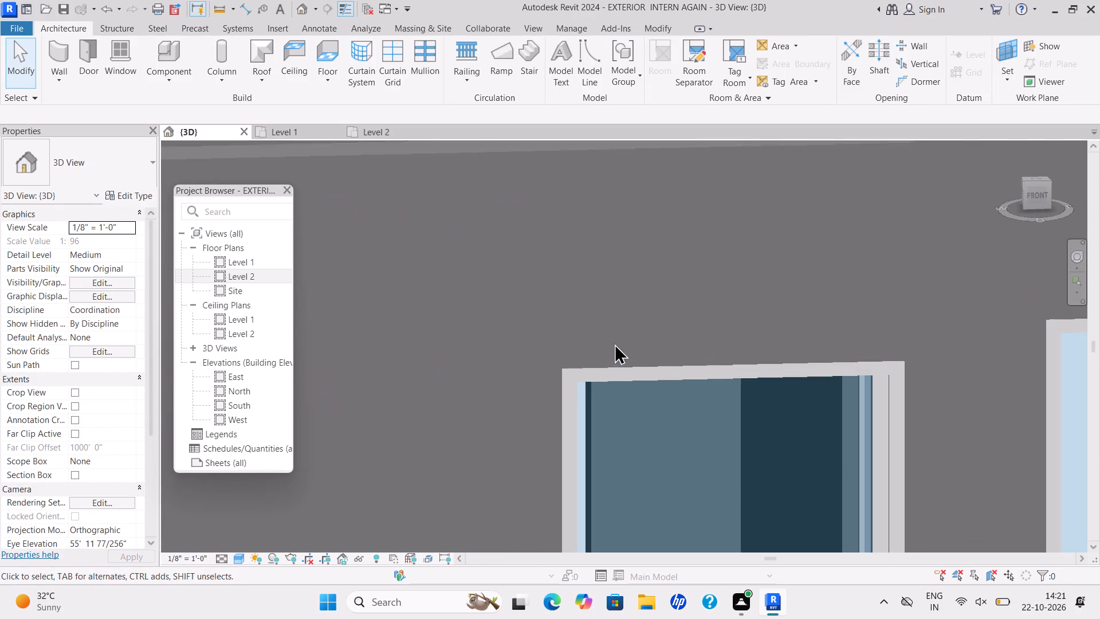
Examine the frames of the front-wall windows and the corner windows from several angles in the 3D view.
{"action": "middle_click_drag", "start_coordinate": [882, 393], "coordinate": [849, 418]}
{"action": "scroll", "coordinate": [882, 393], "scroll_direction": "down", "scroll_amount": 12}
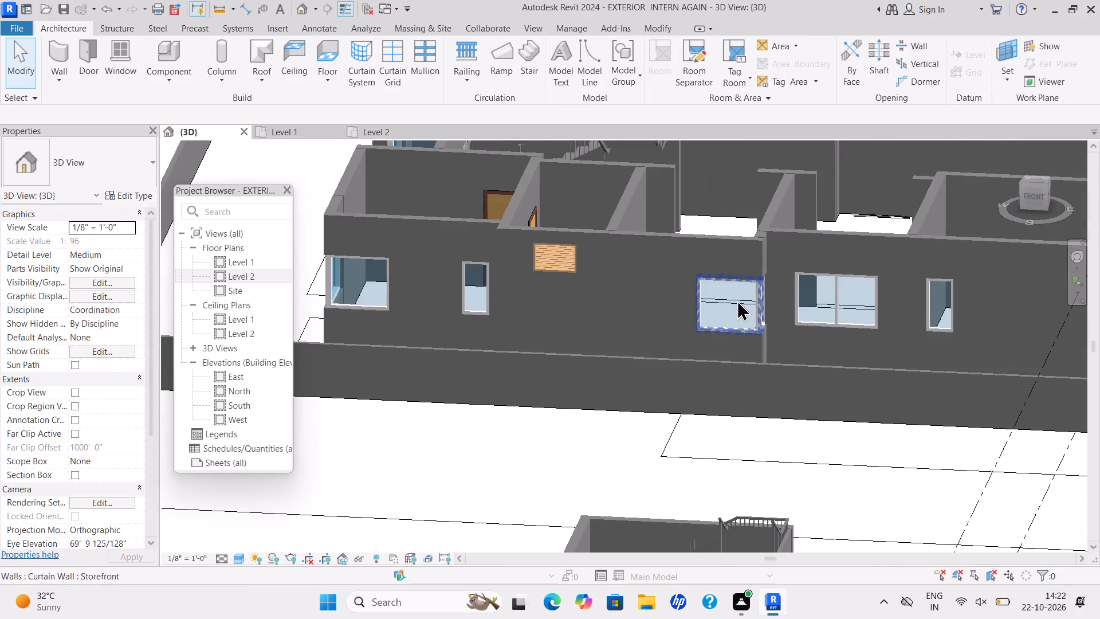
{"action": "scroll", "coordinate": [703, 260], "scroll_direction": "up", "scroll_amount": 16}
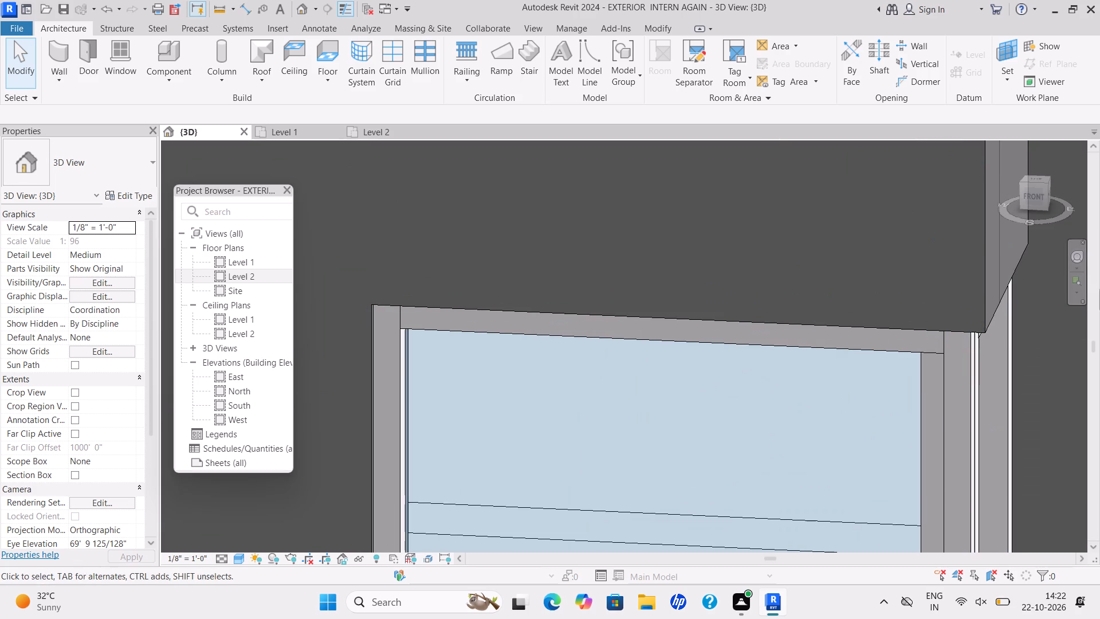
{"action": "scroll", "coordinate": [633, 398], "scroll_direction": "up", "scroll_amount": 5}
{"action": "scroll", "coordinate": [744, 216], "scroll_direction": "up", "scroll_amount": 5}
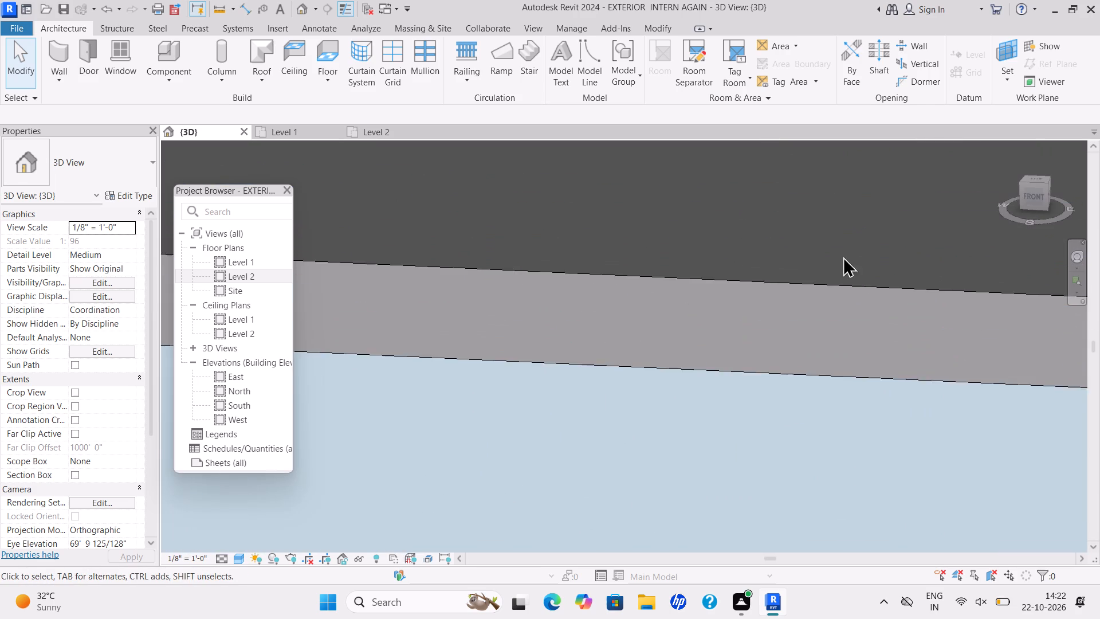
{"action": "scroll", "coordinate": [867, 273], "scroll_direction": "up", "scroll_amount": 6}
{"action": "scroll", "coordinate": [766, 318], "scroll_direction": "down", "scroll_amount": 20}
{"action": "scroll", "coordinate": [766, 318], "scroll_direction": "down", "scroll_amount": 12}
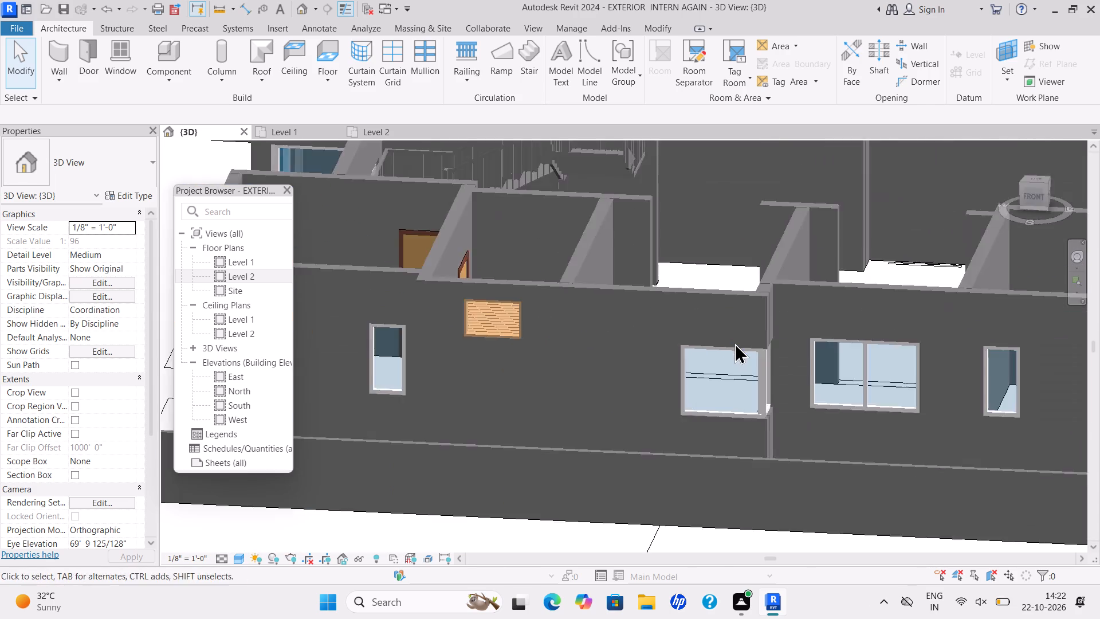
{"action": "scroll", "coordinate": [734, 343], "scroll_direction": "down", "scroll_amount": 5}
{"action": "middle_click_drag", "start_coordinate": [755, 360], "coordinate": [799, 261], "text": "shift"}
{"action": "scroll", "coordinate": [795, 268], "scroll_direction": "up", "scroll_amount": 1, "text": "shift"}
{"action": "scroll", "coordinate": [832, 312], "scroll_direction": "up", "scroll_amount": 16}
{"action": "scroll", "coordinate": [528, 373], "scroll_direction": "up", "scroll_amount": 7}
{"action": "scroll", "coordinate": [825, 214], "scroll_direction": "up", "scroll_amount": 4}
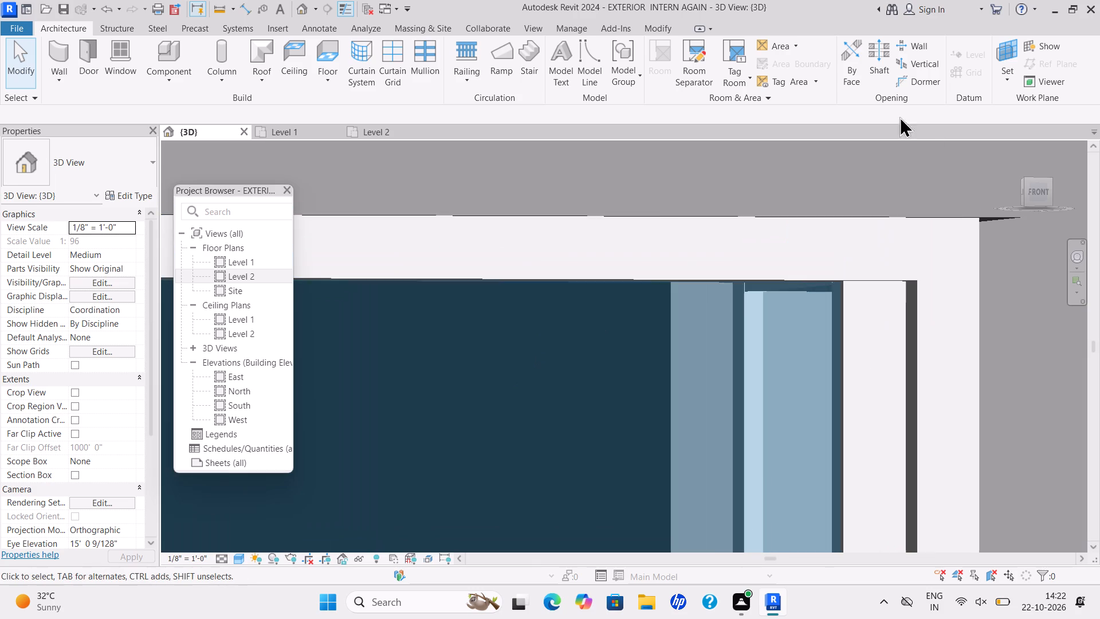
{"action": "scroll", "coordinate": [890, 233], "scroll_direction": "up", "scroll_amount": 6}
{"action": "scroll", "coordinate": [991, 261], "scroll_direction": "down", "scroll_amount": 8}
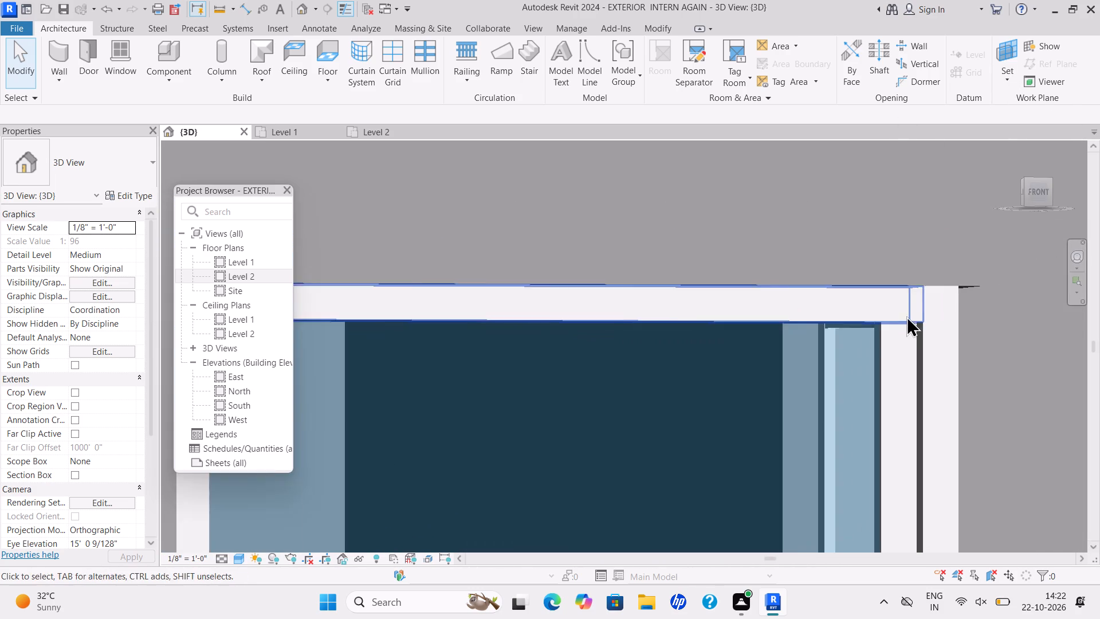
{"action": "scroll", "coordinate": [906, 316], "scroll_direction": "down", "scroll_amount": 9}
{"action": "middle_click_drag", "start_coordinate": [906, 315], "coordinate": [863, 374]}
{"action": "scroll", "coordinate": [878, 373], "scroll_direction": "up", "scroll_amount": 5}
{"action": "scroll", "coordinate": [551, 318], "scroll_direction": "down", "scroll_amount": 2}
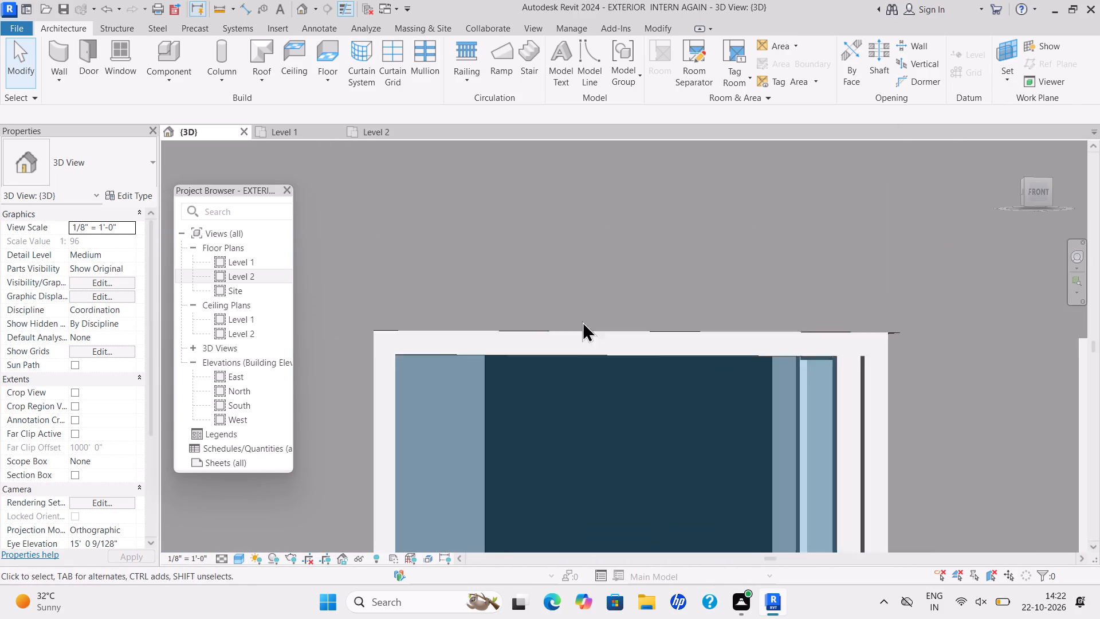
{"action": "scroll", "coordinate": [582, 321], "scroll_direction": "down", "scroll_amount": 18}
{"action": "scroll", "coordinate": [828, 327], "scroll_direction": "down", "scroll_amount": 3}
{"action": "middle_click_drag", "start_coordinate": [833, 345], "coordinate": [796, 474], "text": "shift"}
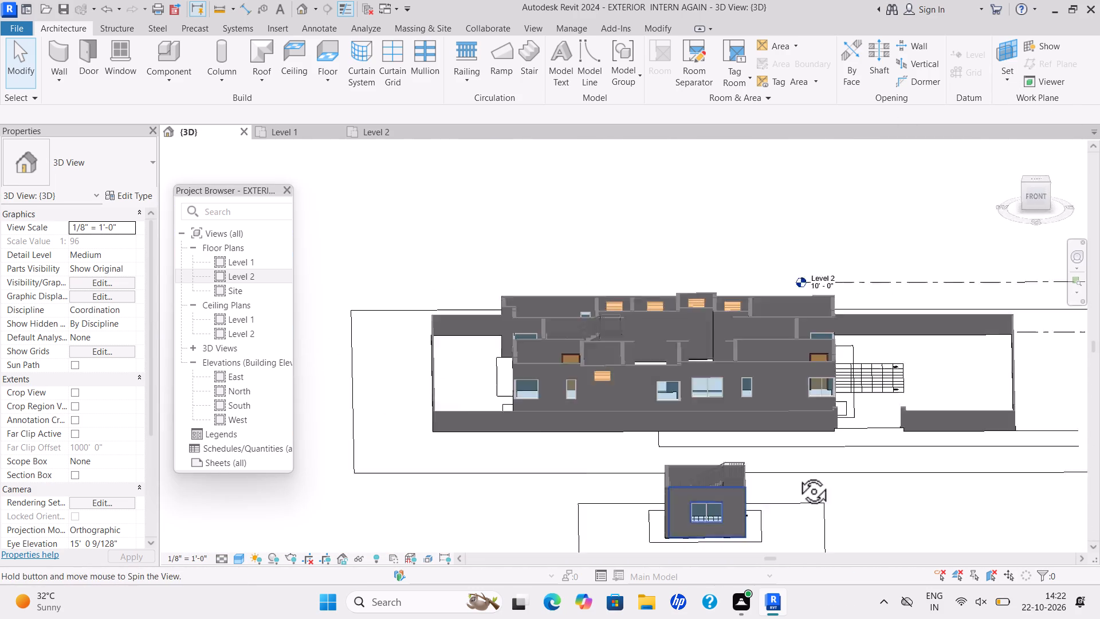
{"action": "middle_click_drag", "start_coordinate": [796, 474], "coordinate": [746, 542], "text": "shift"}
{"action": "scroll", "coordinate": [790, 264], "scroll_direction": "up", "scroll_amount": 2}
{"action": "middle_click_drag", "start_coordinate": [744, 356], "coordinate": [275, 618]}
{"action": "scroll", "coordinate": [393, 452], "scroll_direction": "up", "scroll_amount": 13}
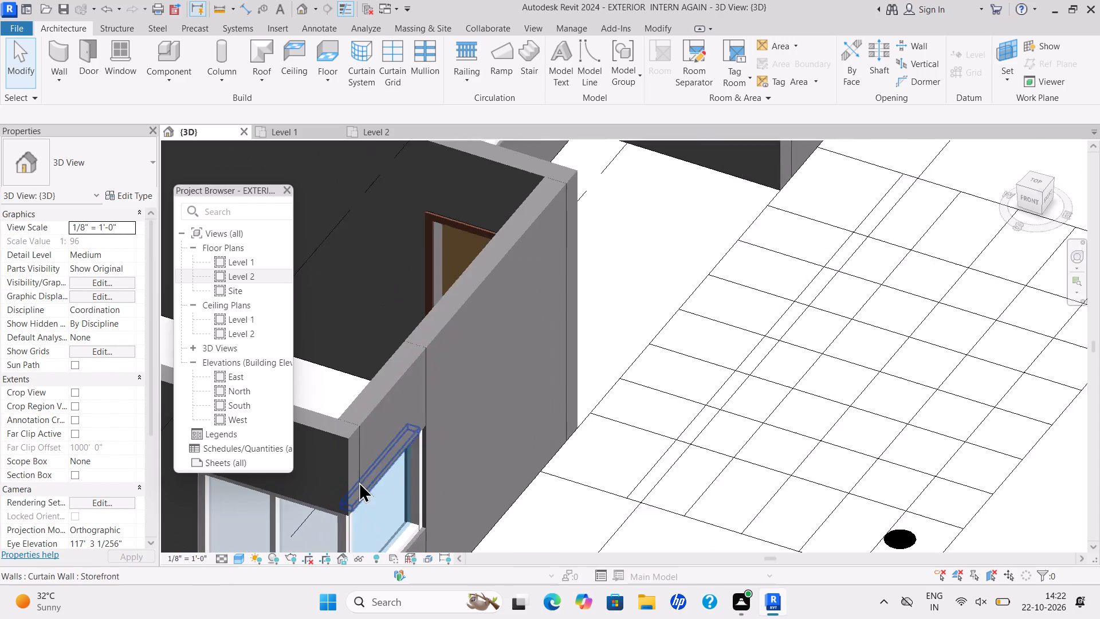
{"action": "scroll", "coordinate": [359, 481], "scroll_direction": "up", "scroll_amount": 4}
{"action": "scroll", "coordinate": [565, 422], "scroll_direction": "down", "scroll_amount": 16}
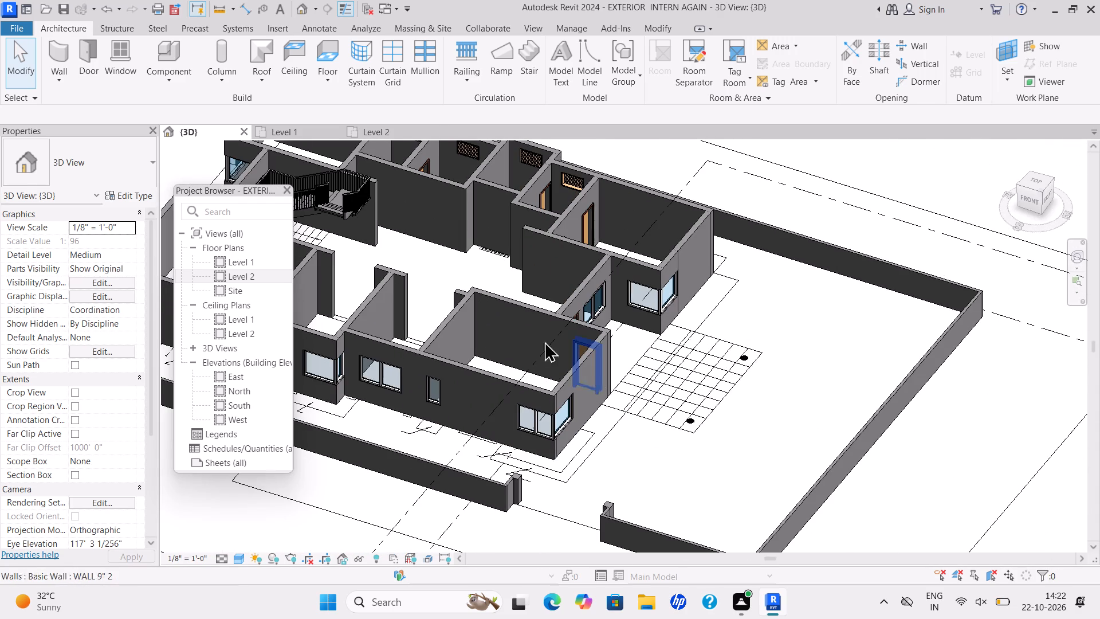
Examine the ground floor plan in Level 1, including the sun shade and roof projection outlines around windows W1 to W3.
{"action": "left_click", "coordinate": [294, 124]}
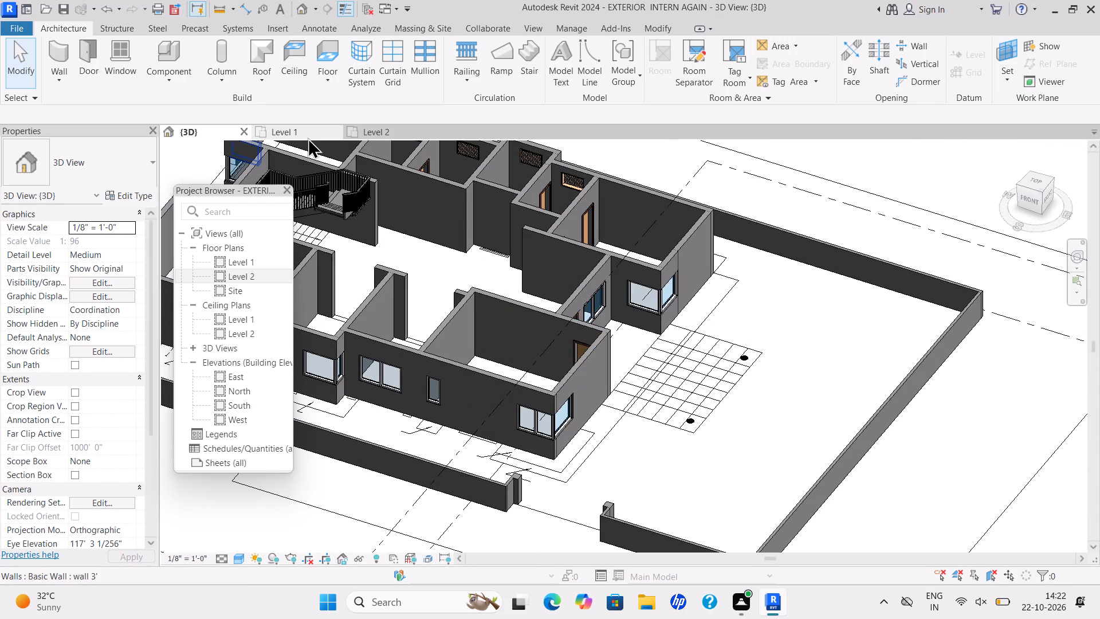
{"action": "left_click", "coordinate": [308, 138]}
{"action": "scroll", "coordinate": [588, 321], "scroll_direction": "down", "scroll_amount": 9}
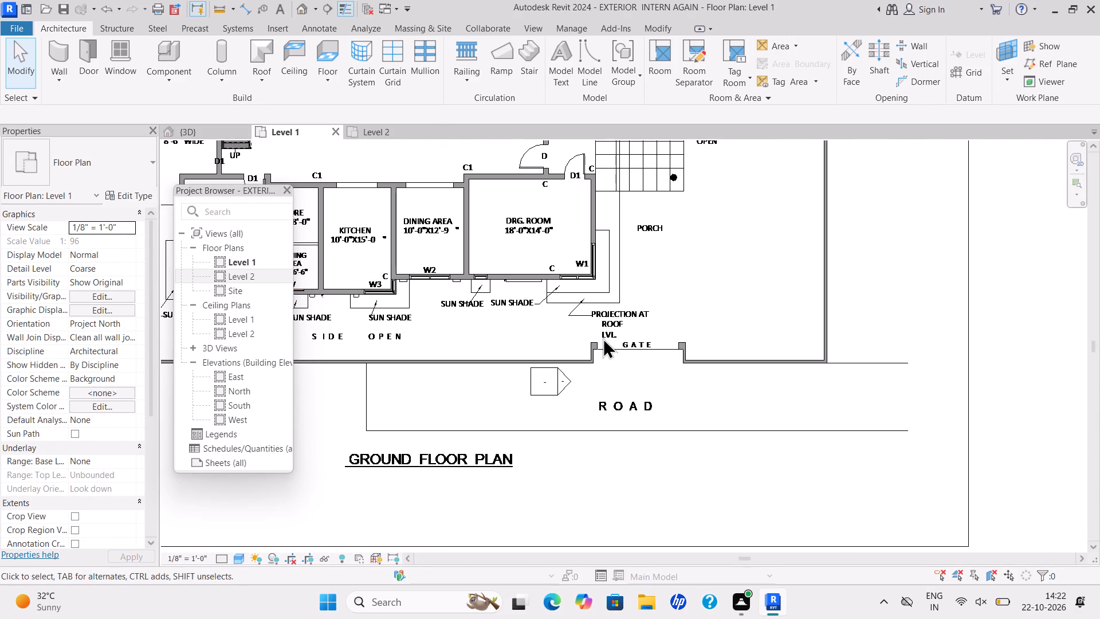
{"action": "scroll", "coordinate": [605, 249], "scroll_direction": "down", "scroll_amount": 4}
{"action": "middle_click_drag", "start_coordinate": [592, 281], "coordinate": [581, 316]}
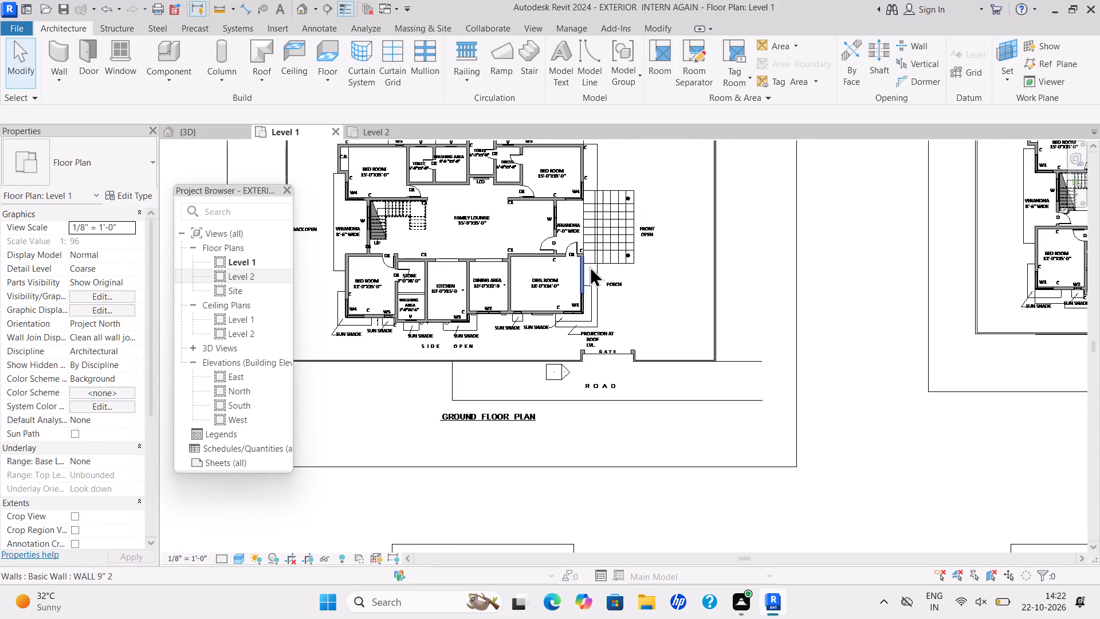
{"action": "scroll", "coordinate": [590, 266], "scroll_direction": "up", "scroll_amount": 1}
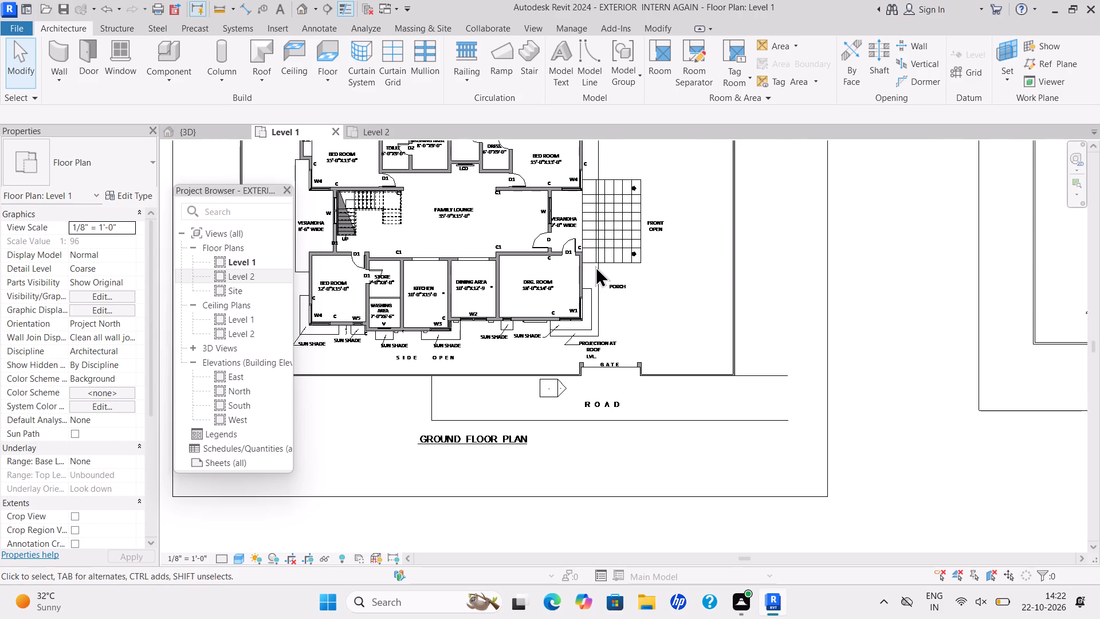
{"action": "scroll", "coordinate": [595, 266], "scroll_direction": "down", "scroll_amount": 5}
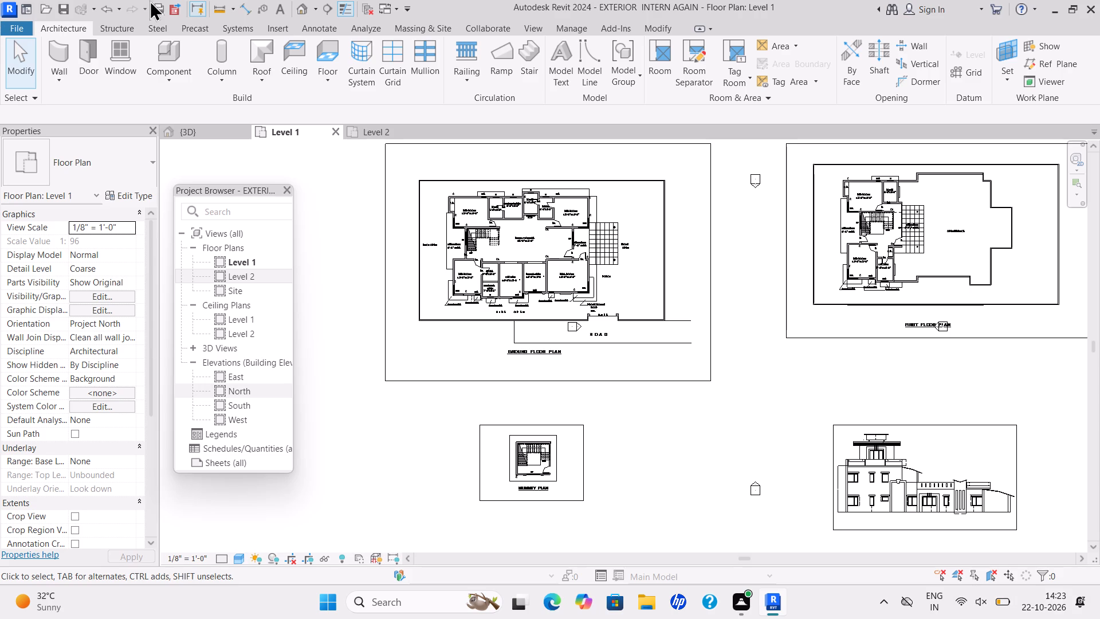
{"action": "scroll", "coordinate": [498, 282], "scroll_direction": "up", "scroll_amount": 7}
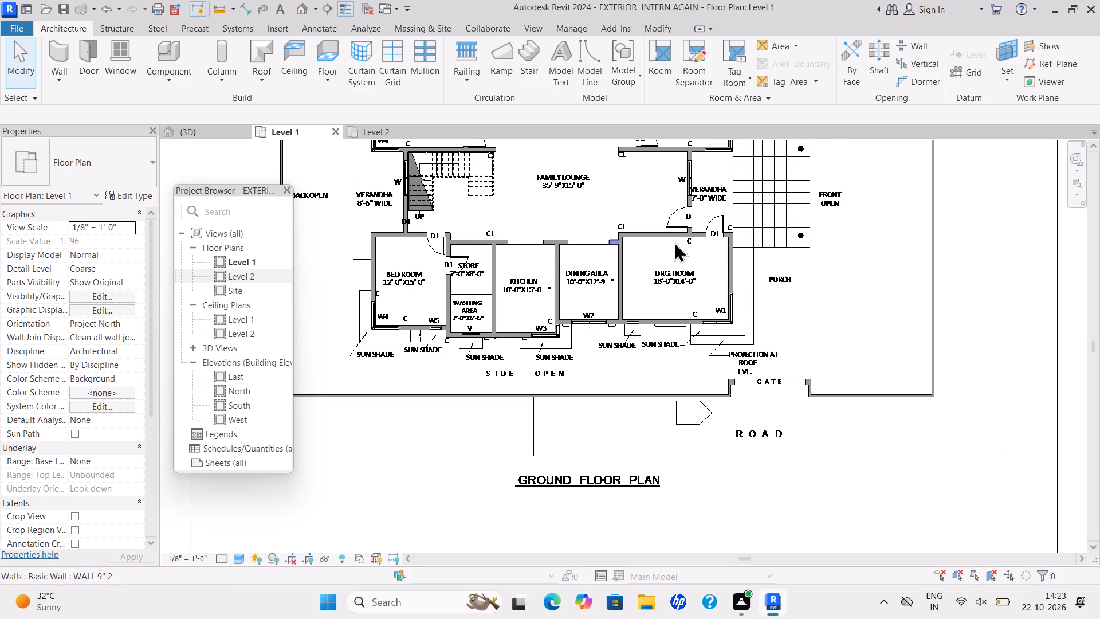
{"action": "middle_click_drag", "start_coordinate": [702, 251], "coordinate": [528, 377]}
{"action": "scroll", "coordinate": [702, 250], "scroll_direction": "down", "scroll_amount": 1}
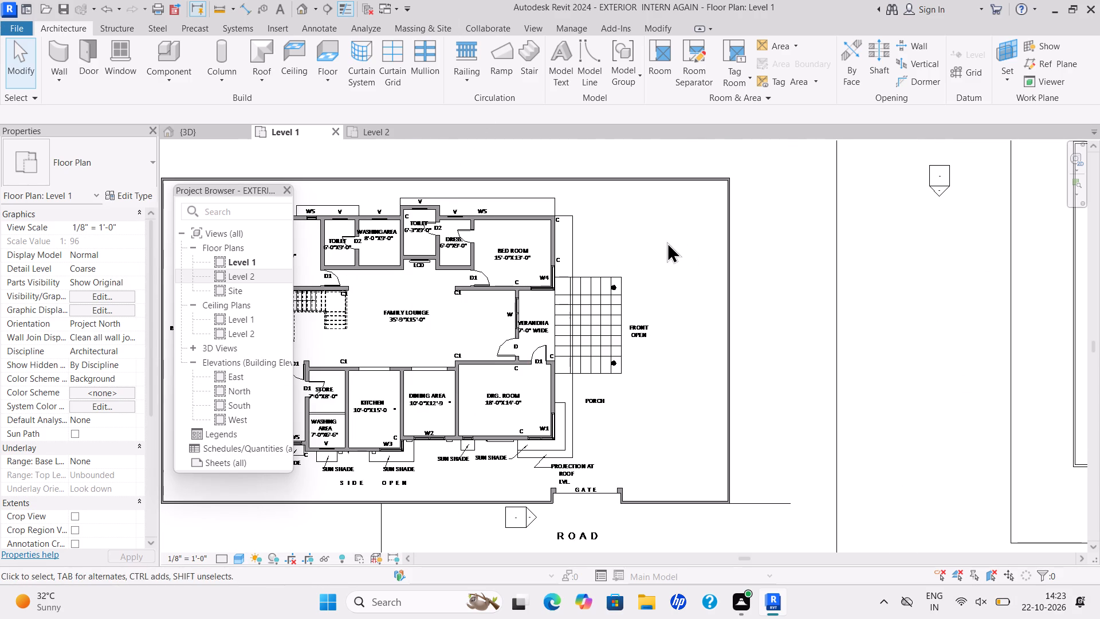
{"action": "scroll", "coordinate": [678, 267], "scroll_direction": "down", "scroll_amount": 5}
{"action": "scroll", "coordinate": [657, 393], "scroll_direction": "up", "scroll_amount": 1}
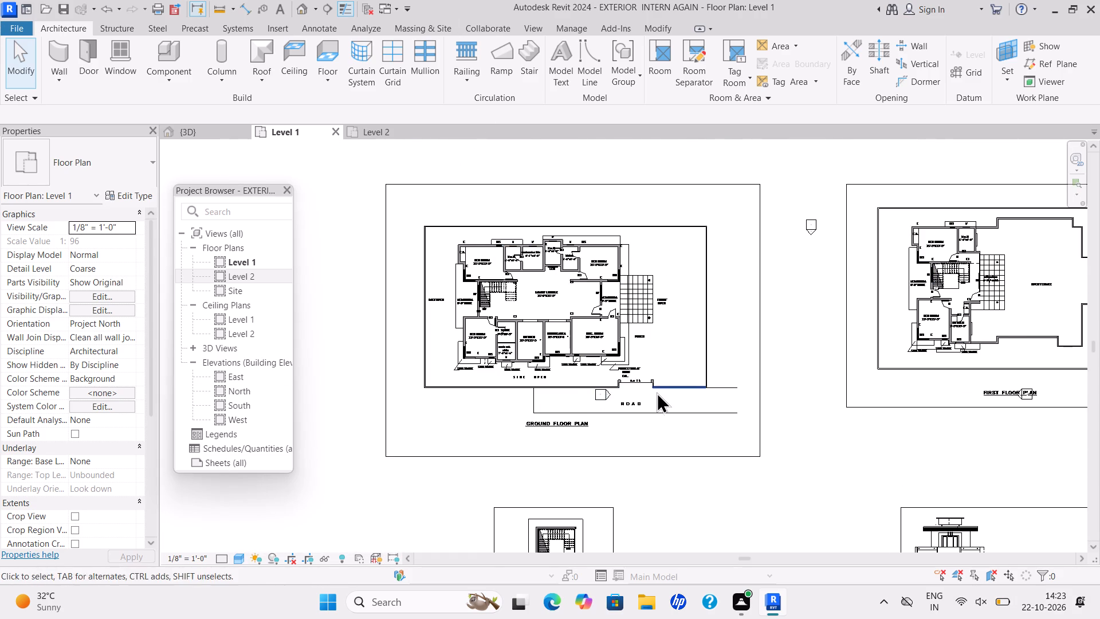
{"action": "scroll", "coordinate": [657, 392], "scroll_direction": "up", "scroll_amount": 2}
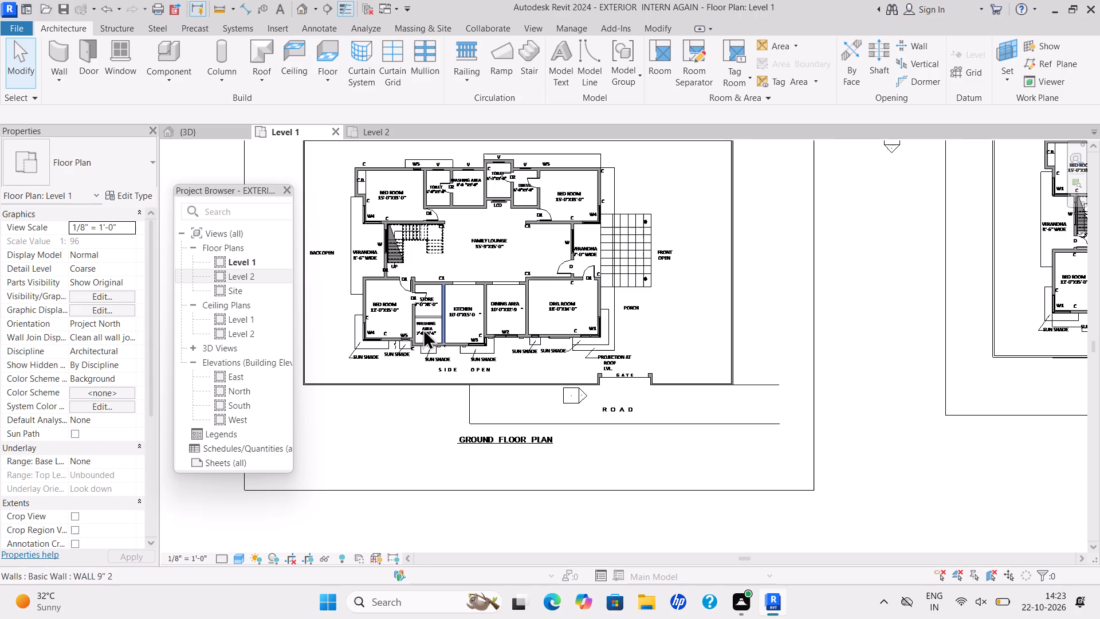
{"action": "scroll", "coordinate": [533, 354], "scroll_direction": "up", "scroll_amount": 6}
{"action": "scroll", "coordinate": [710, 343], "scroll_direction": "up", "scroll_amount": 7}
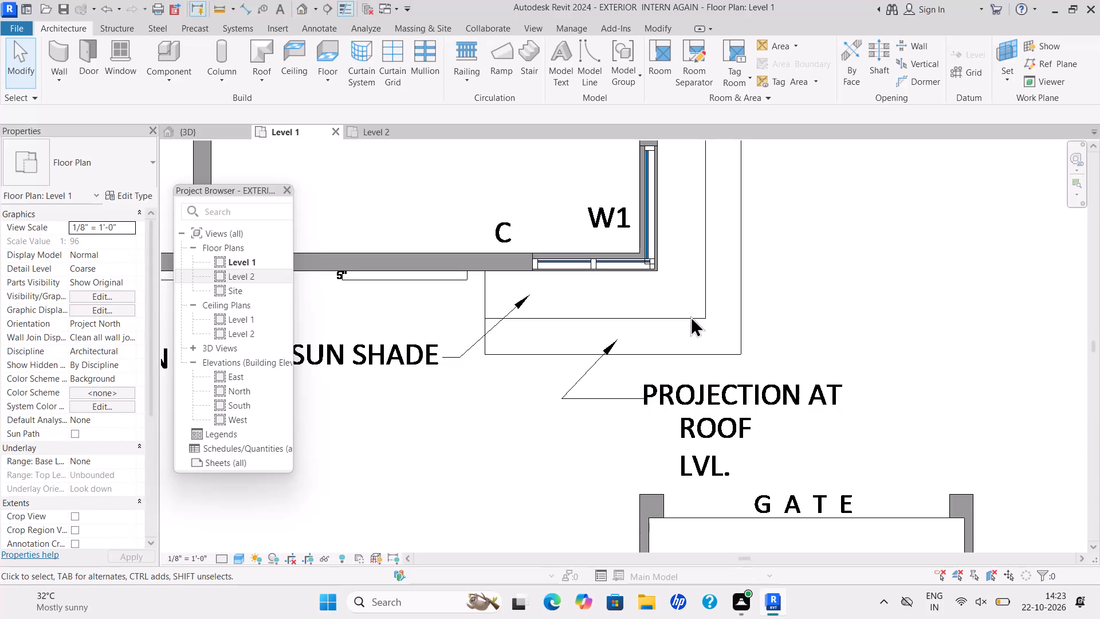
{"action": "key", "text": "Escape"}
{"action": "key", "text": "Escape"}
{"action": "scroll", "coordinate": [894, 293], "scroll_direction": "down", "scroll_amount": 6}
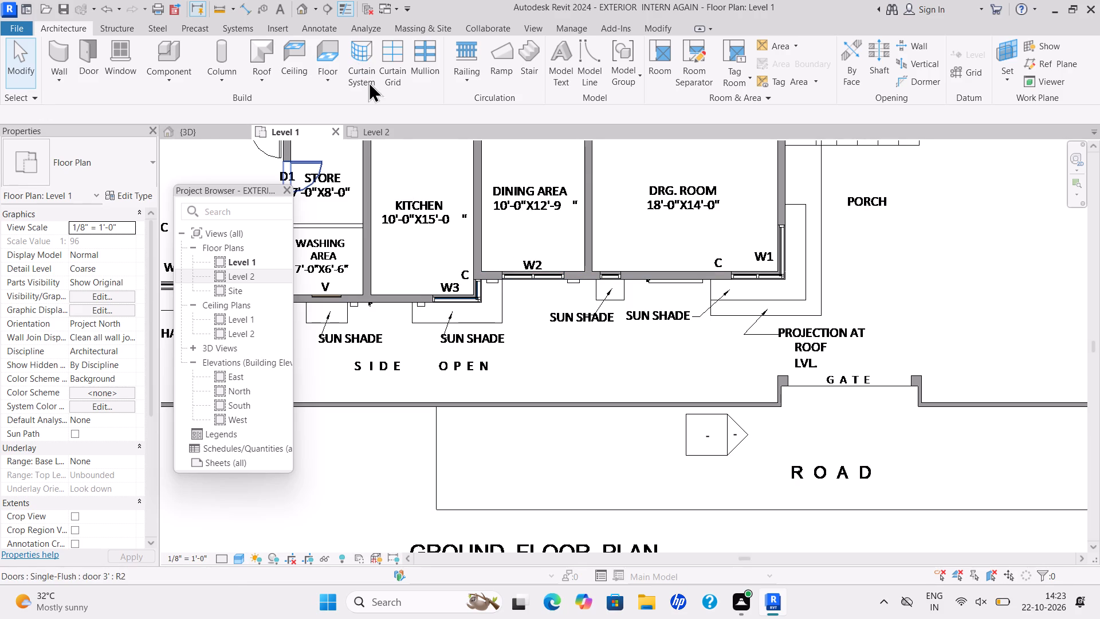
Start an architectural floor boundary sketch in the Level 1 plan.
{"action": "left_click", "coordinate": [336, 73]}
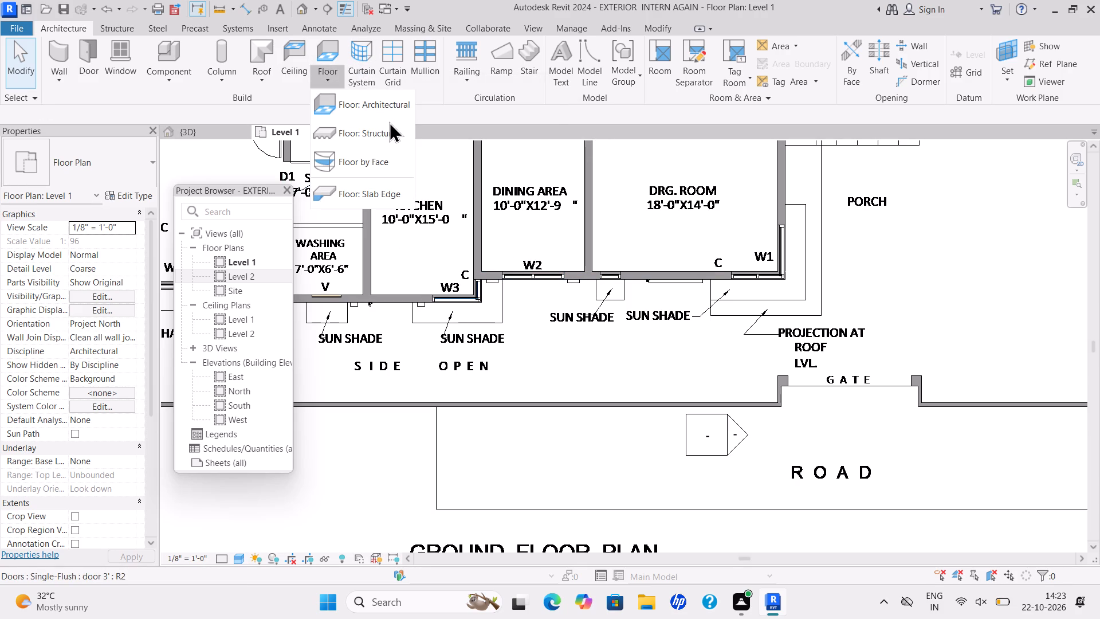
{"action": "left_click", "coordinate": [386, 109]}
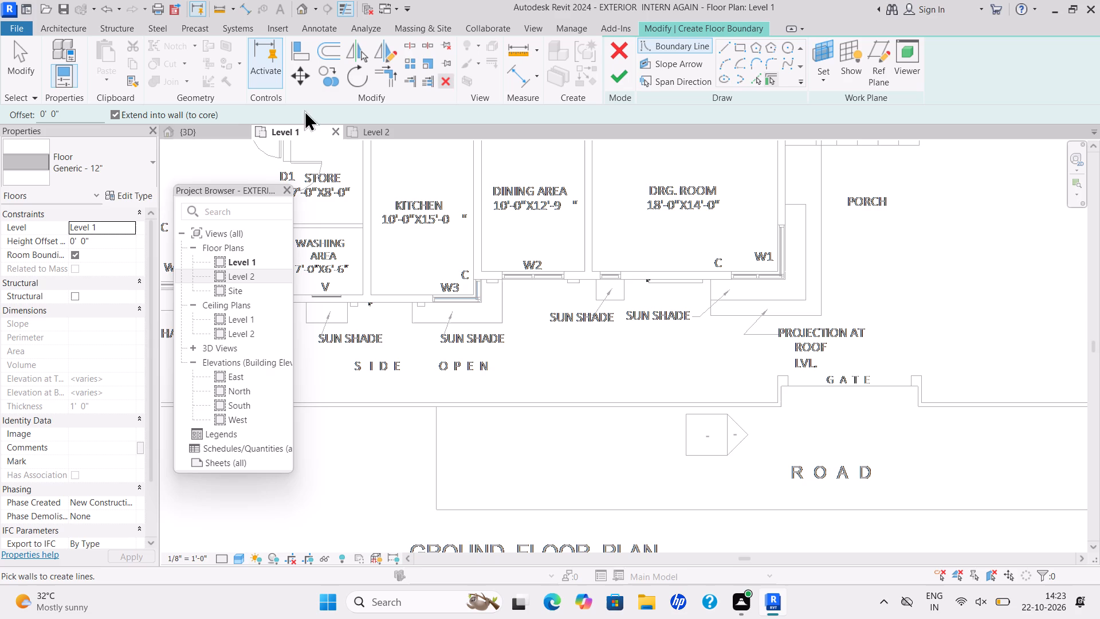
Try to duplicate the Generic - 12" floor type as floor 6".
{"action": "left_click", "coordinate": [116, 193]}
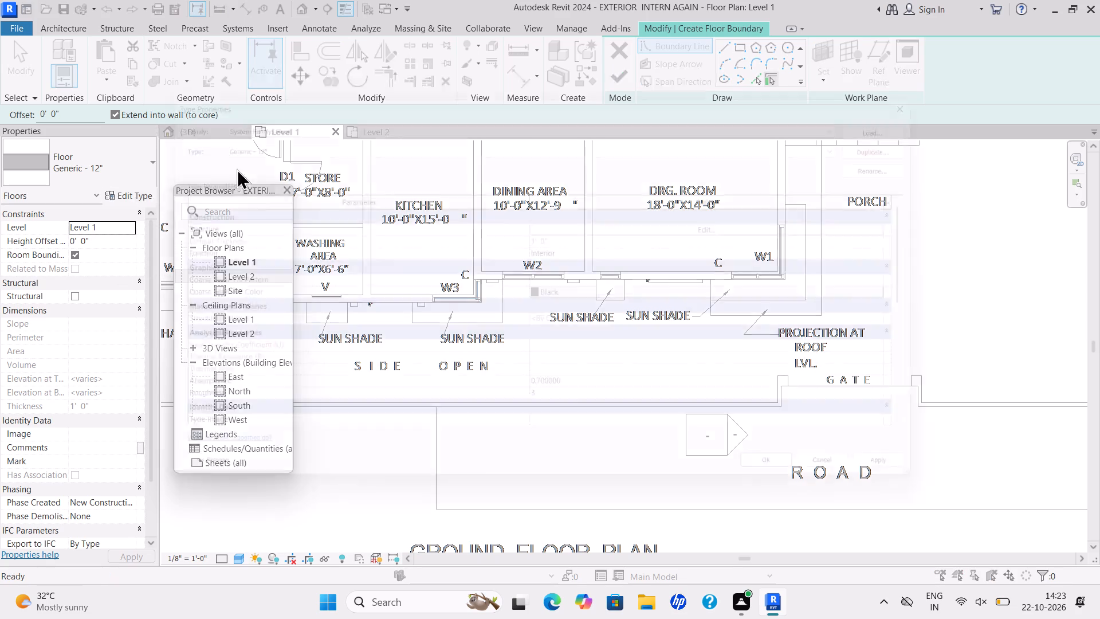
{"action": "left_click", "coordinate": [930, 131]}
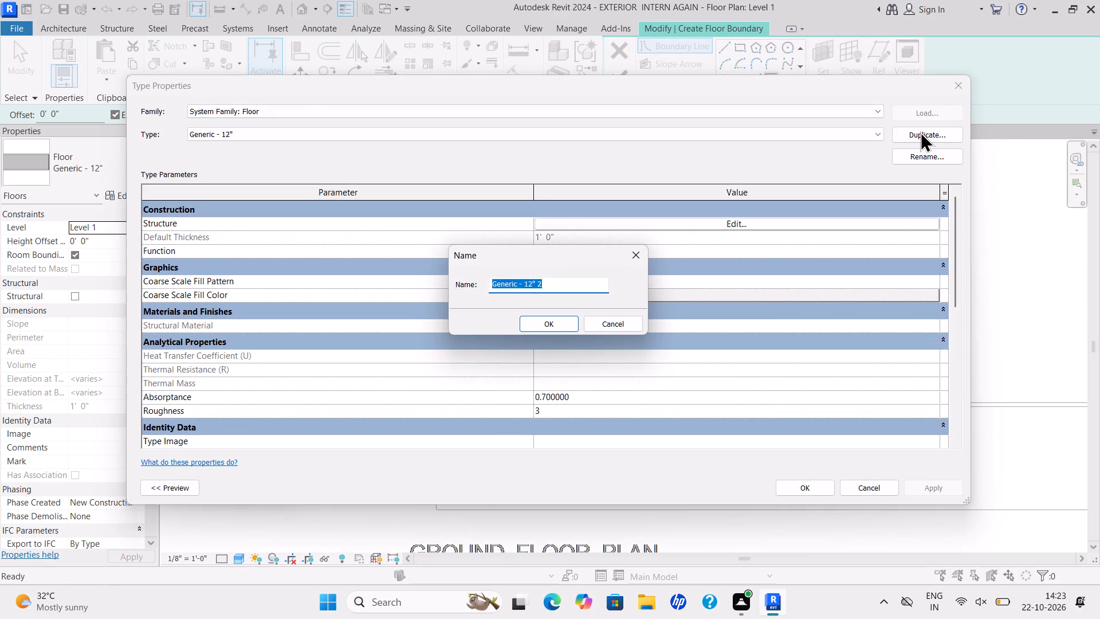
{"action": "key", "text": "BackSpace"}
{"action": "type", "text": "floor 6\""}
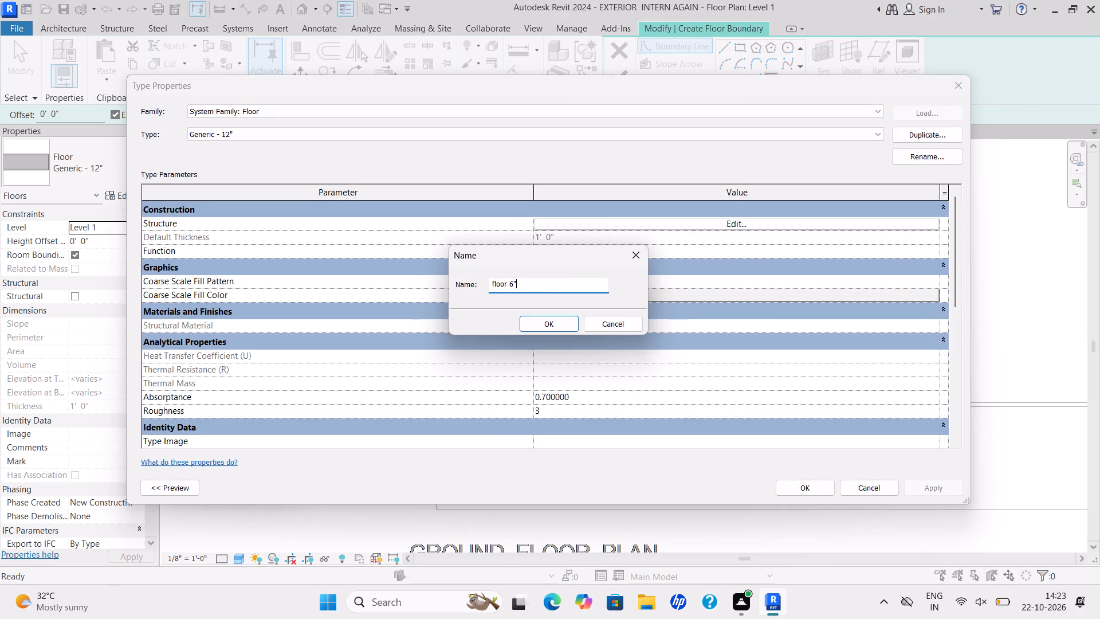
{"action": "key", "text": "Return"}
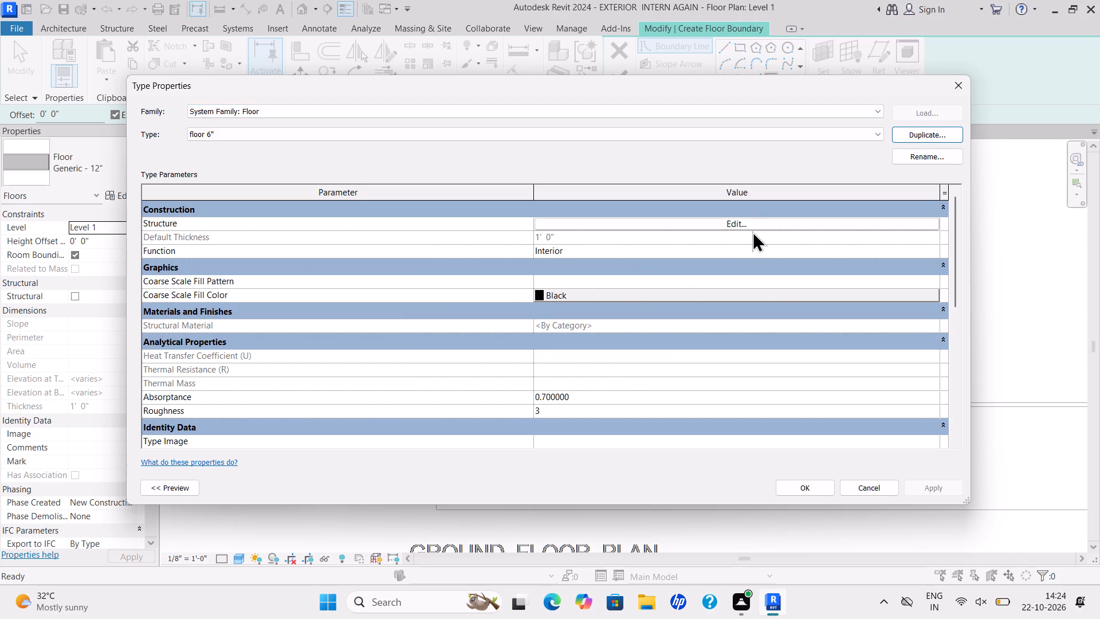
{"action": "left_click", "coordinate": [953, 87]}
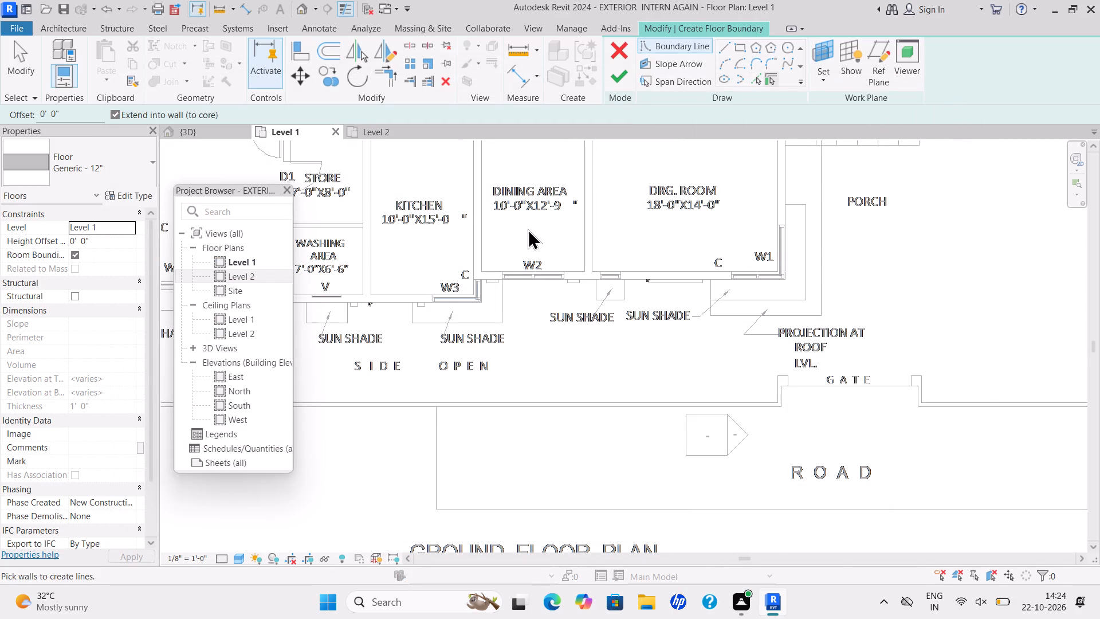
Set the new floor's height offset from Level 1 to 7' 6".
{"action": "scroll", "coordinate": [404, 343], "scroll_direction": "up", "scroll_amount": 5}
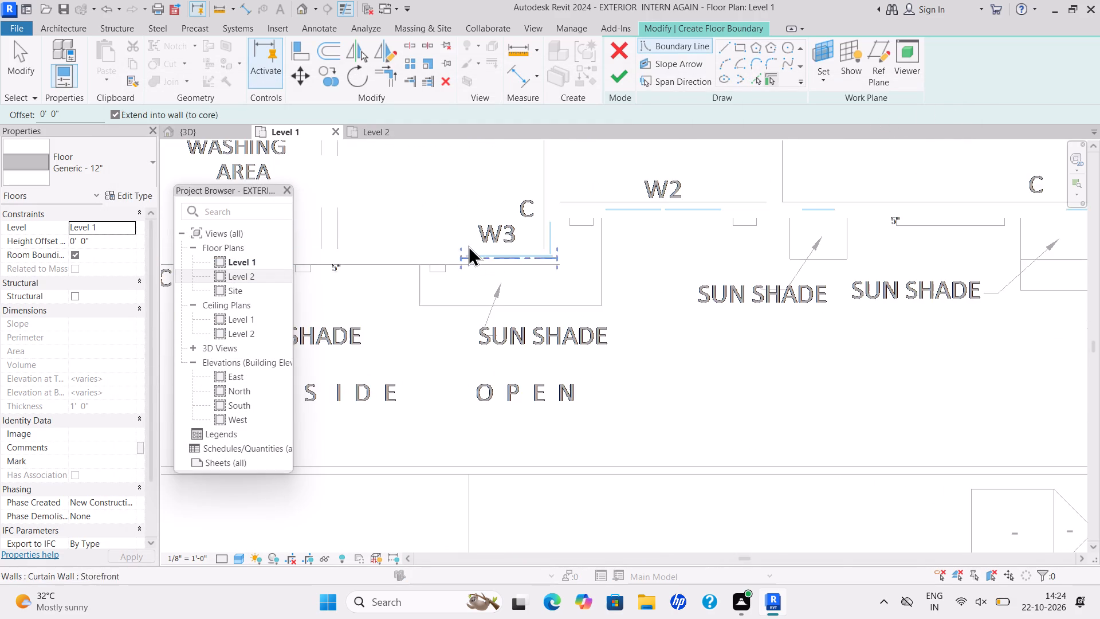
{"action": "scroll", "coordinate": [469, 244], "scroll_direction": "up", "scroll_amount": 6}
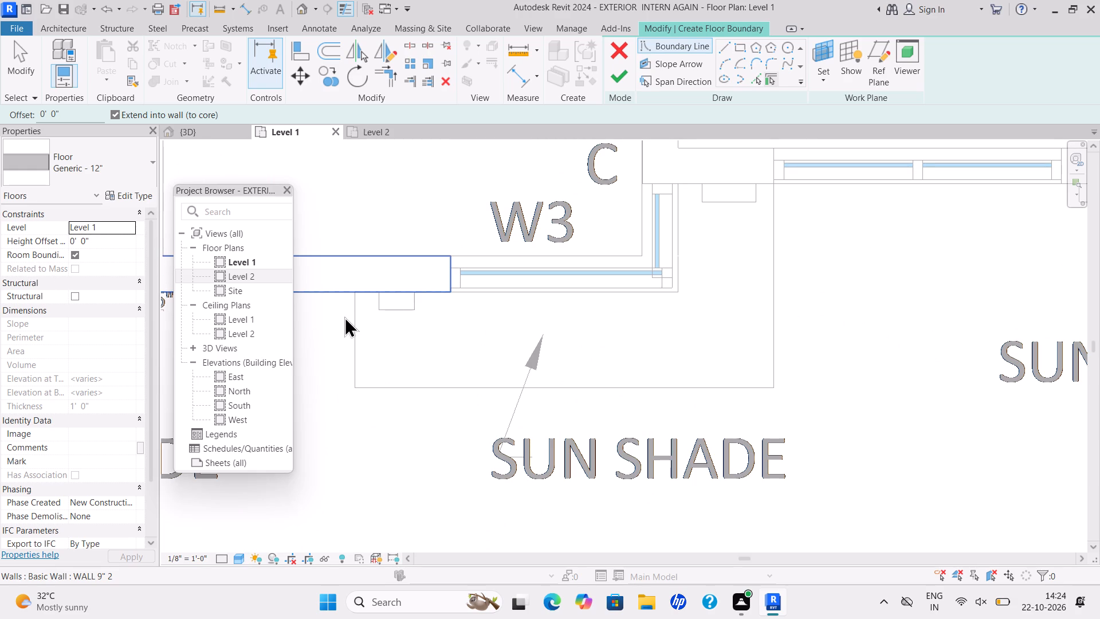
{"action": "left_click_drag", "start_coordinate": [99, 240], "coordinate": [97, 246]}
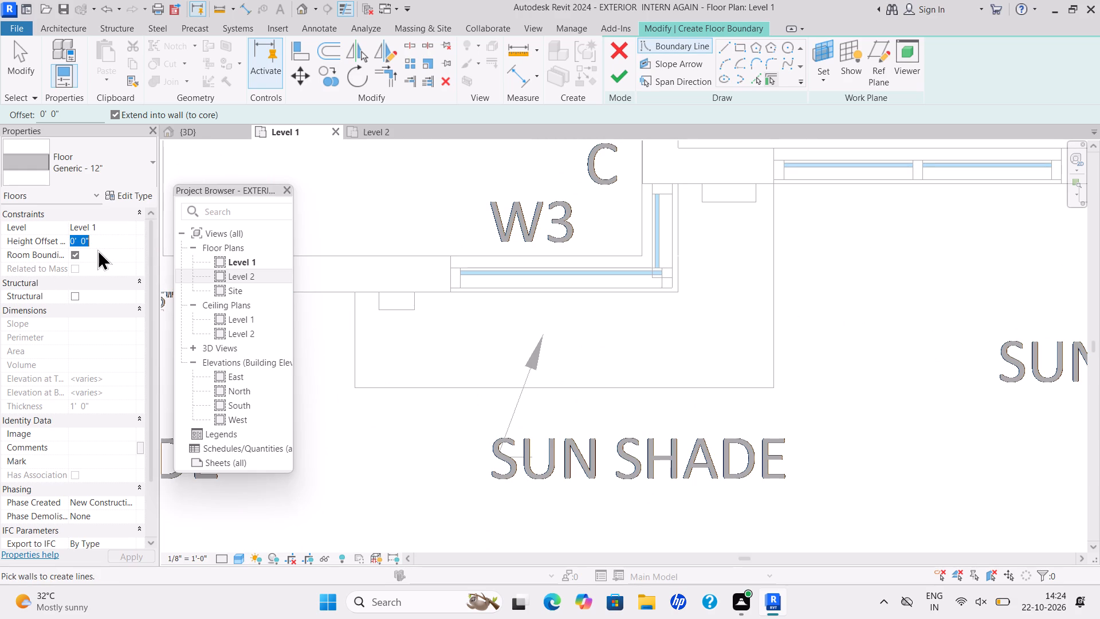
{"action": "key", "text": "BackSpace"}
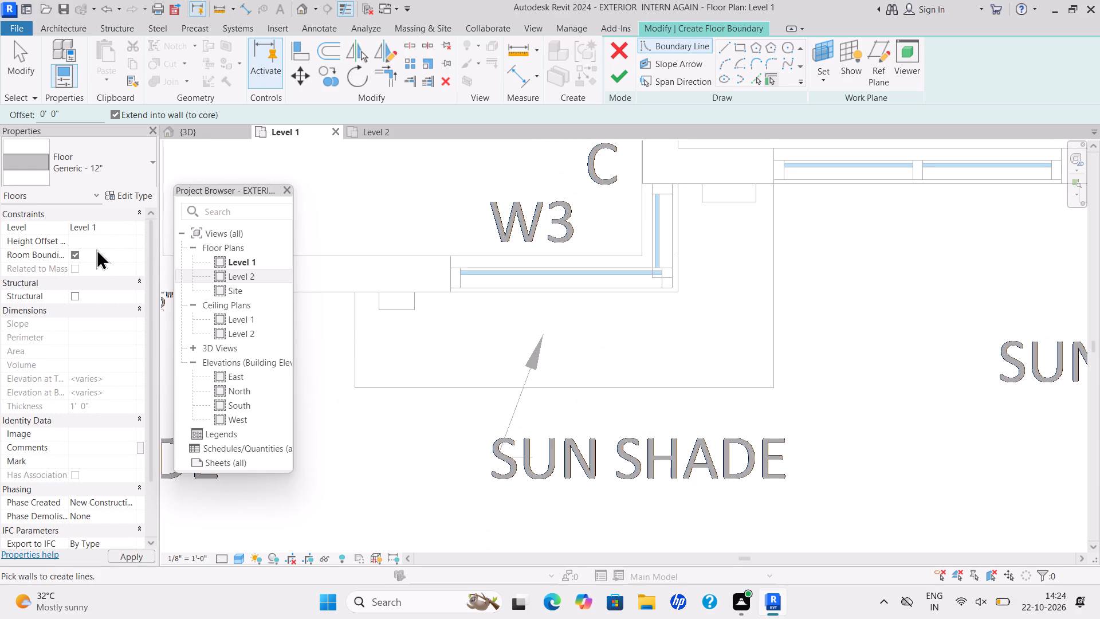
{"action": "type", "text": "7'"}
{"action": "type", "text": "6\""}
{"action": "key", "text": "Return"}
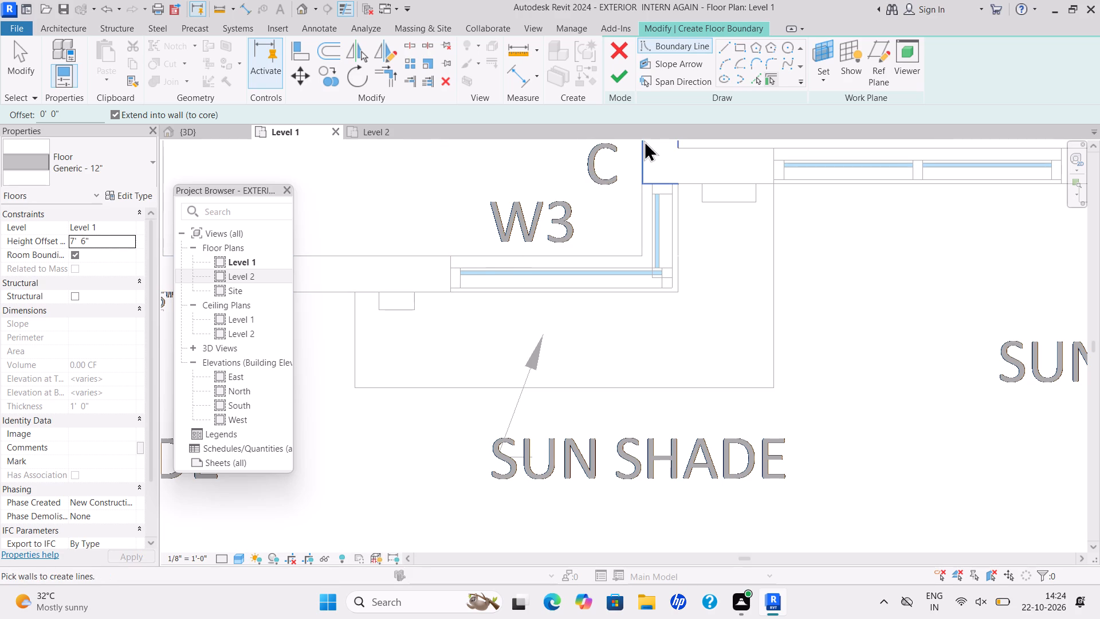
Draw straight boundary lines along the W3 sun shade outline: the side edge about 2' 0" long beside the kitchen window, and the full outer edge.
{"action": "double_click", "coordinate": [729, 50]}
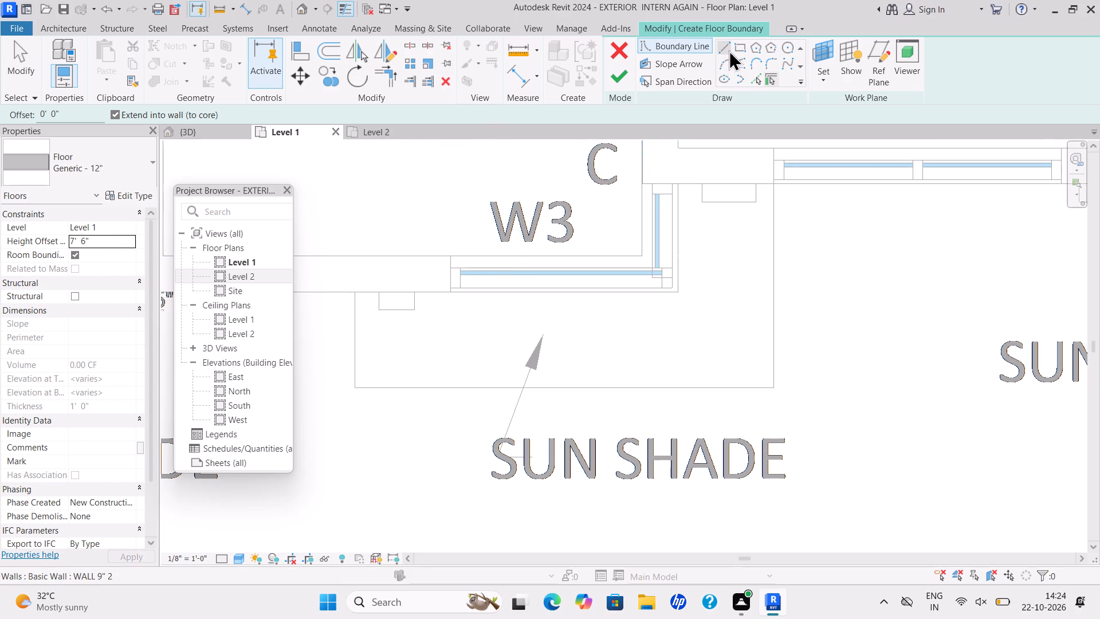
{"action": "scroll", "coordinate": [343, 309], "scroll_direction": "up", "scroll_amount": 12}
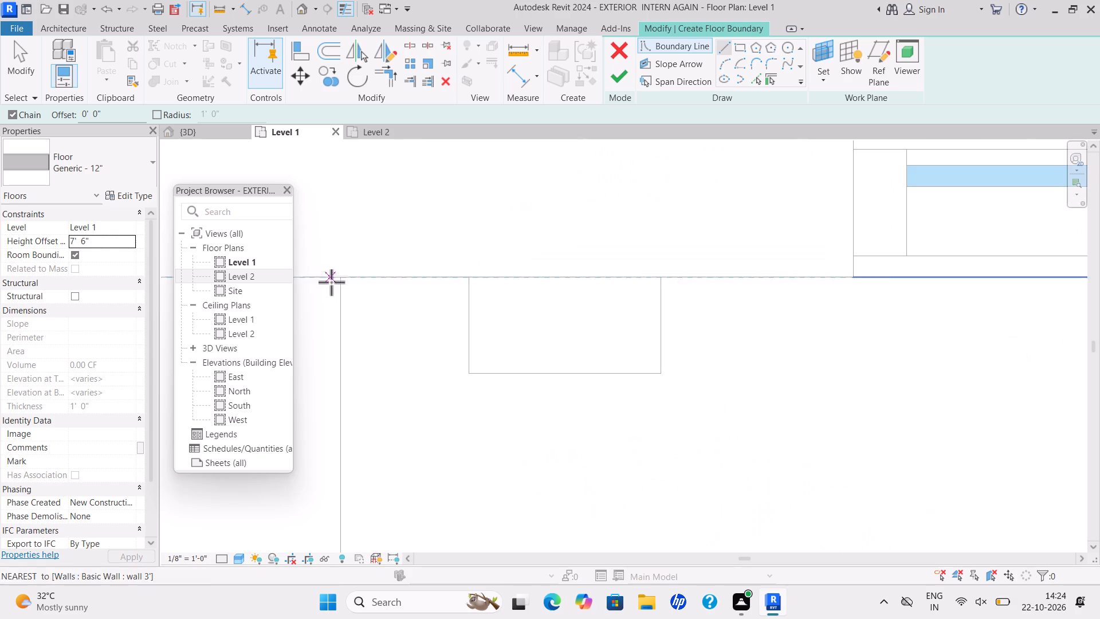
{"action": "left_click_drag", "start_coordinate": [345, 279], "coordinate": [343, 285]}
{"action": "scroll", "coordinate": [375, 436], "scroll_direction": "down", "scroll_amount": 4}
{"action": "middle_click_drag", "start_coordinate": [374, 436], "coordinate": [376, 364]}
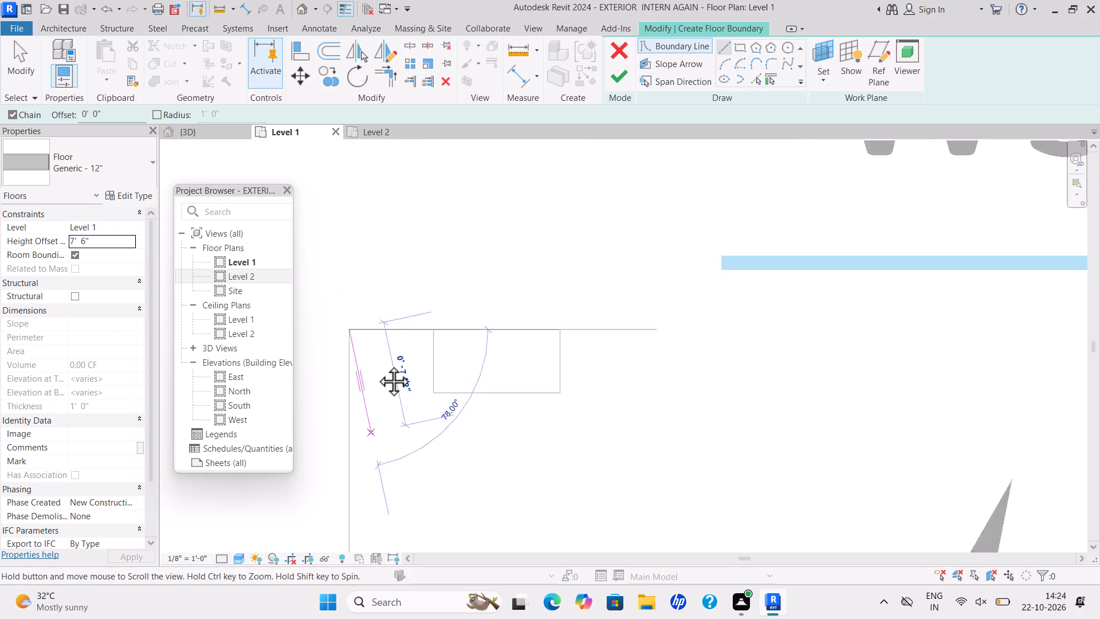
{"action": "scroll", "coordinate": [376, 364], "scroll_direction": "down", "scroll_amount": 2}
{"action": "middle_click_drag", "start_coordinate": [376, 364], "coordinate": [390, 275]}
{"action": "scroll", "coordinate": [376, 428], "scroll_direction": "up", "scroll_amount": 6}
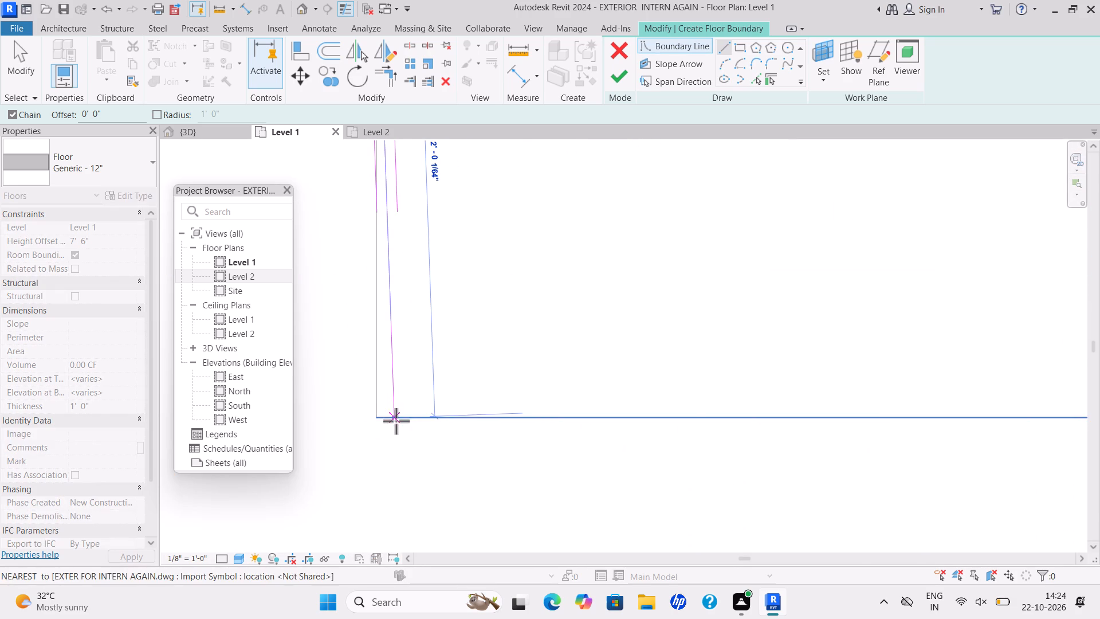
{"action": "left_click", "coordinate": [374, 416]}
{"action": "scroll", "coordinate": [842, 434], "scroll_direction": "down", "scroll_amount": 4}
{"action": "middle_click_drag", "start_coordinate": [831, 431], "coordinate": [680, 386]}
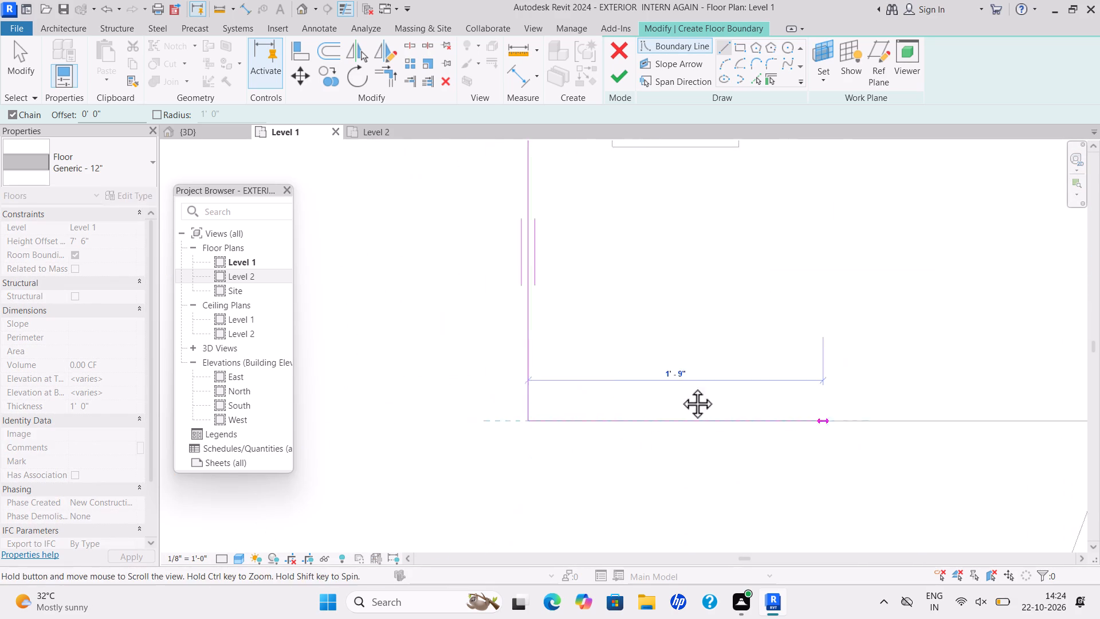
{"action": "scroll", "coordinate": [680, 386], "scroll_direction": "down", "scroll_amount": 2}
{"action": "middle_click_drag", "start_coordinate": [680, 386], "coordinate": [548, 361]}
{"action": "scroll", "coordinate": [923, 354], "scroll_direction": "down", "scroll_amount": 4}
{"action": "middle_click_drag", "start_coordinate": [916, 349], "coordinate": [435, 340]}
{"action": "scroll", "coordinate": [654, 346], "scroll_direction": "up", "scroll_amount": 3}
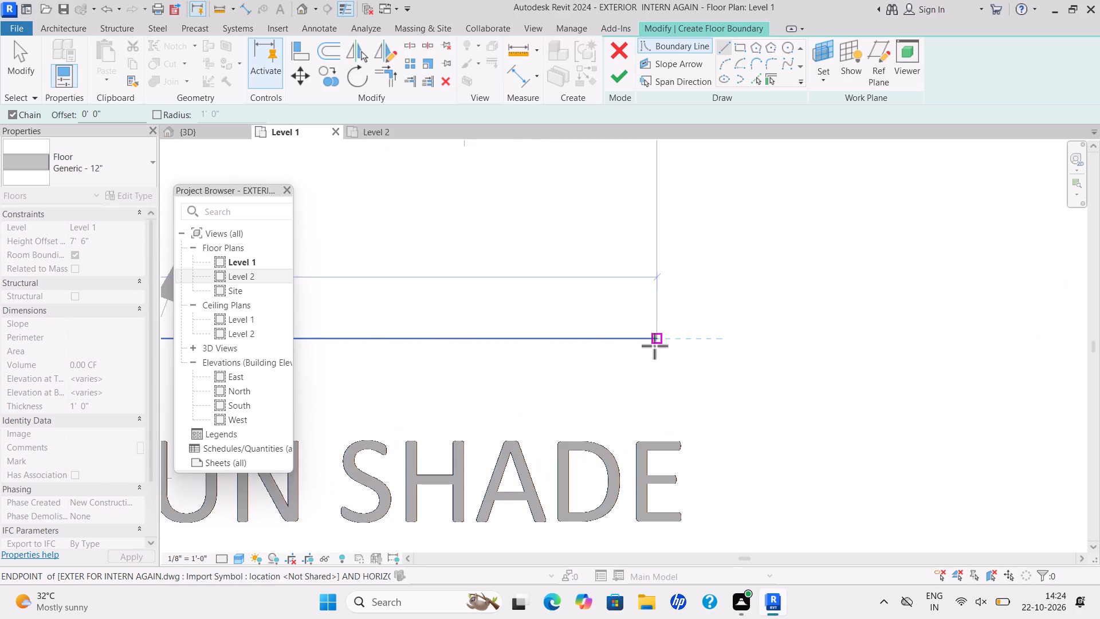
{"action": "scroll", "coordinate": [654, 346], "scroll_direction": "up", "scroll_amount": 8}
{"action": "left_click_drag", "start_coordinate": [659, 331], "coordinate": [655, 321]}
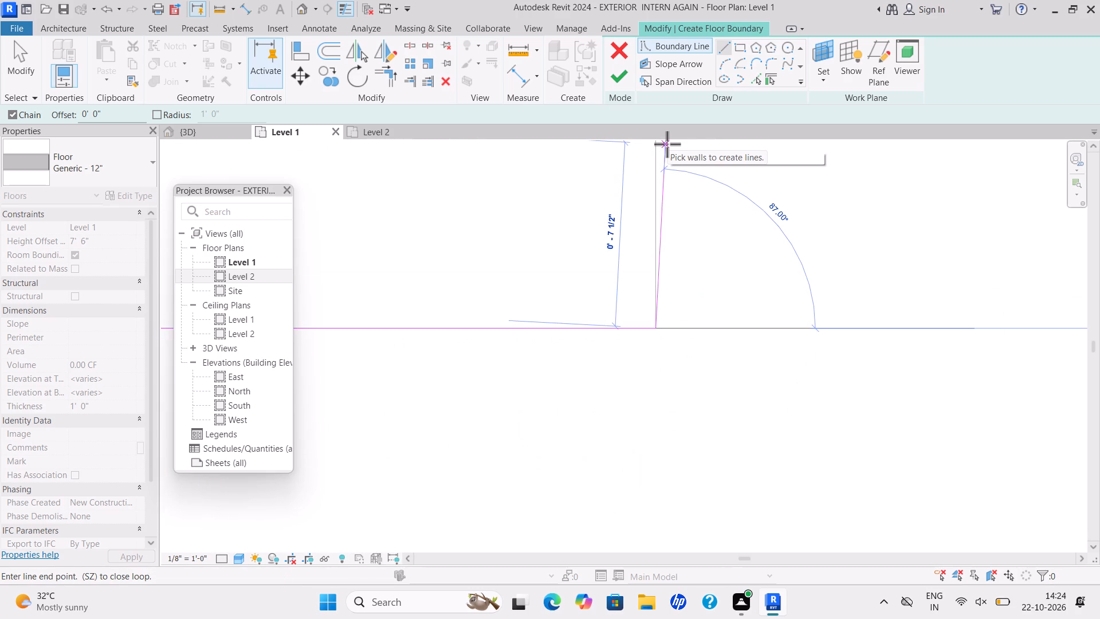
Draw the opposite side edge of the W3 sun shade boundary from the outer corner up to the wall face beside window W2.
{"action": "scroll", "coordinate": [667, 144], "scroll_direction": "up", "scroll_amount": 1}
{"action": "scroll", "coordinate": [649, 191], "scroll_direction": "down", "scroll_amount": 7}
{"action": "middle_click_drag", "start_coordinate": [638, 200], "coordinate": [645, 331]}
{"action": "scroll", "coordinate": [659, 187], "scroll_direction": "down", "scroll_amount": 2}
{"action": "middle_click_drag", "start_coordinate": [659, 186], "coordinate": [672, 265]}
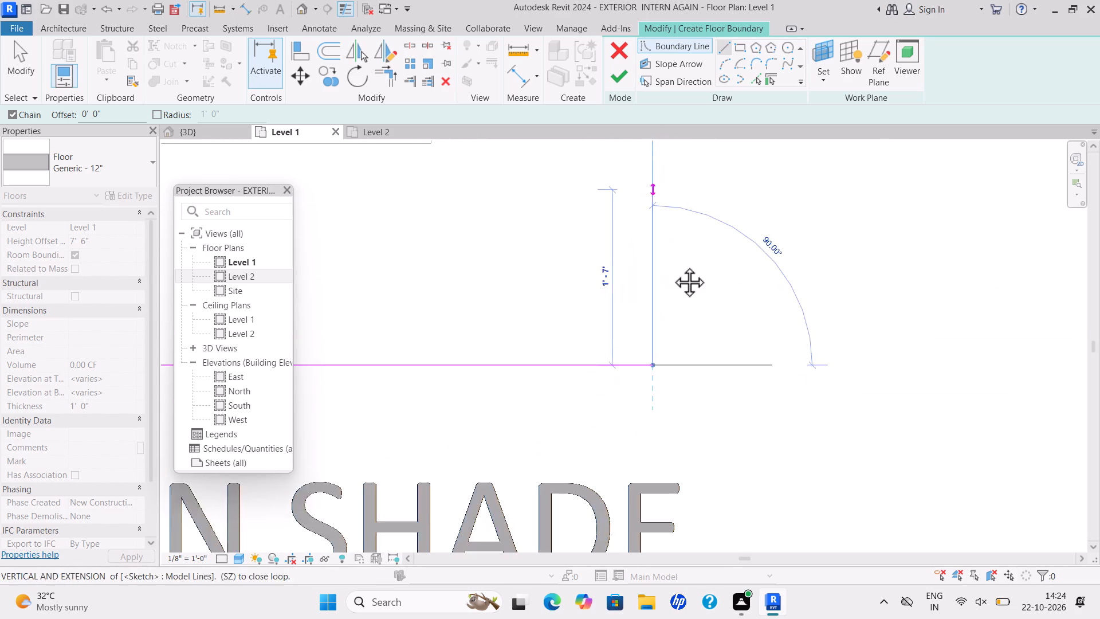
{"action": "scroll", "coordinate": [672, 265], "scroll_direction": "down", "scroll_amount": 2}
{"action": "middle_click_drag", "start_coordinate": [672, 265], "coordinate": [674, 358]}
{"action": "middle_click_drag", "start_coordinate": [669, 197], "coordinate": [693, 378]}
{"action": "scroll", "coordinate": [692, 345], "scroll_direction": "down", "scroll_amount": 3}
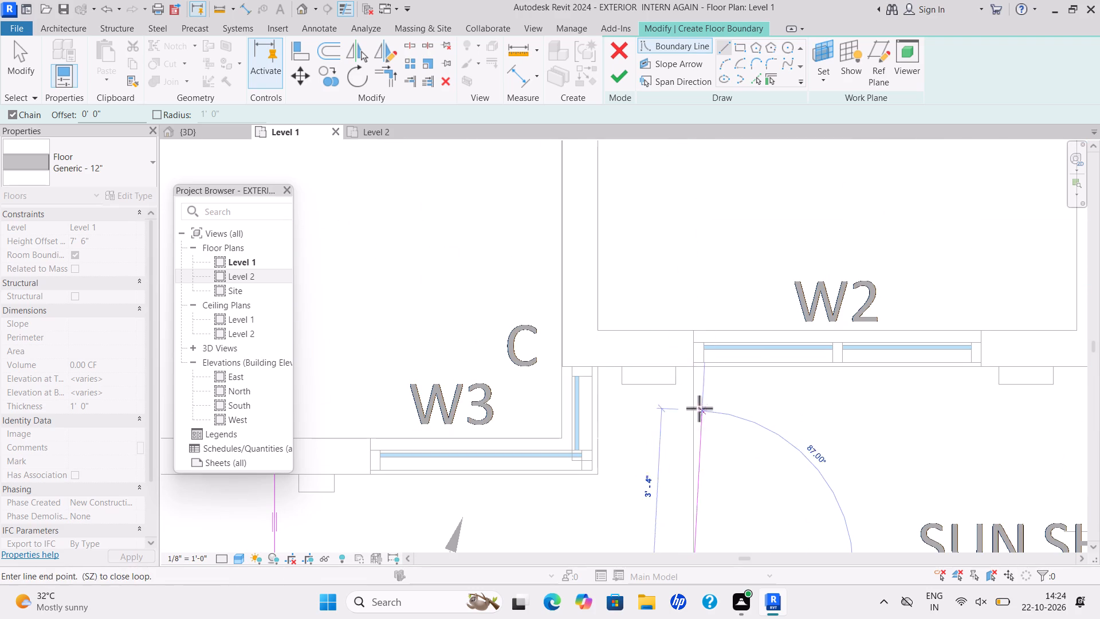
{"action": "scroll", "coordinate": [701, 361], "scroll_direction": "up", "scroll_amount": 11}
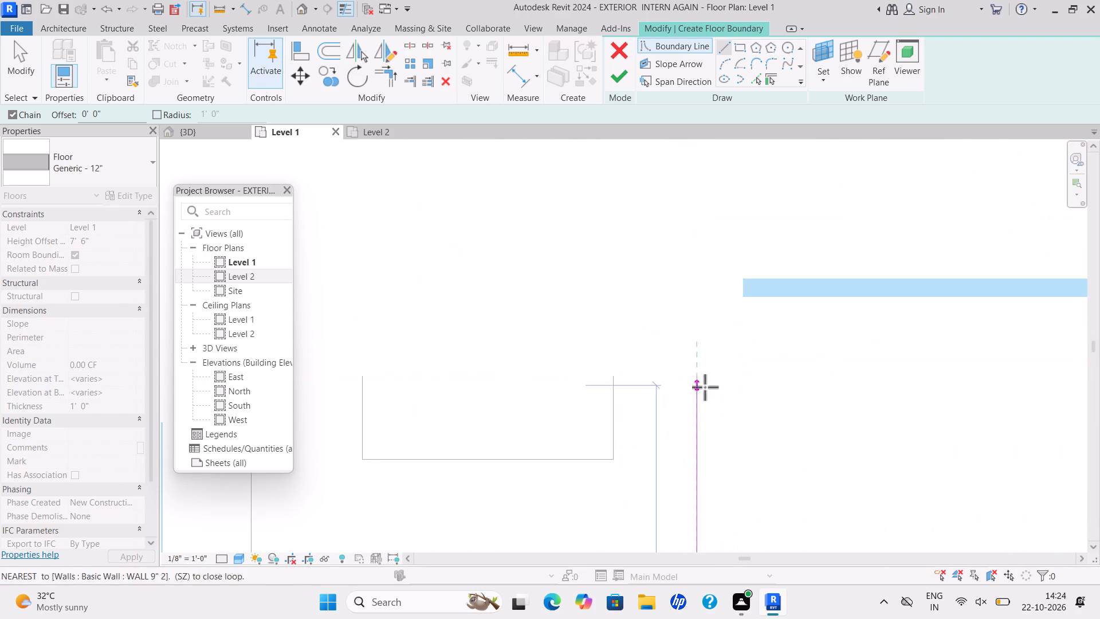
{"action": "scroll", "coordinate": [700, 369], "scroll_direction": "up", "scroll_amount": 7}
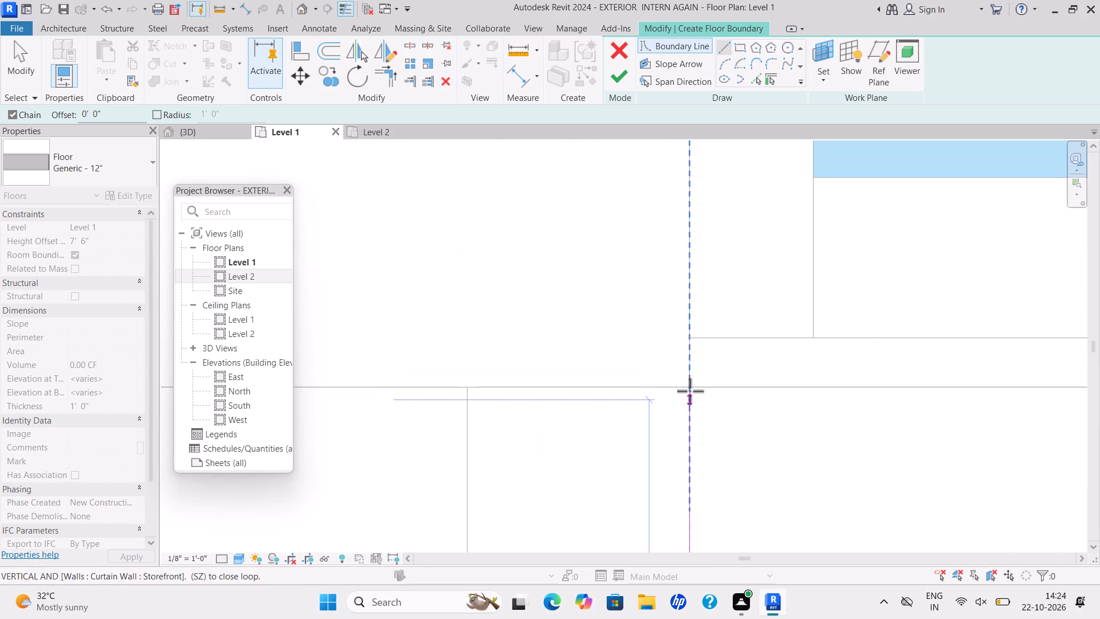
{"action": "left_click", "coordinate": [689, 391]}
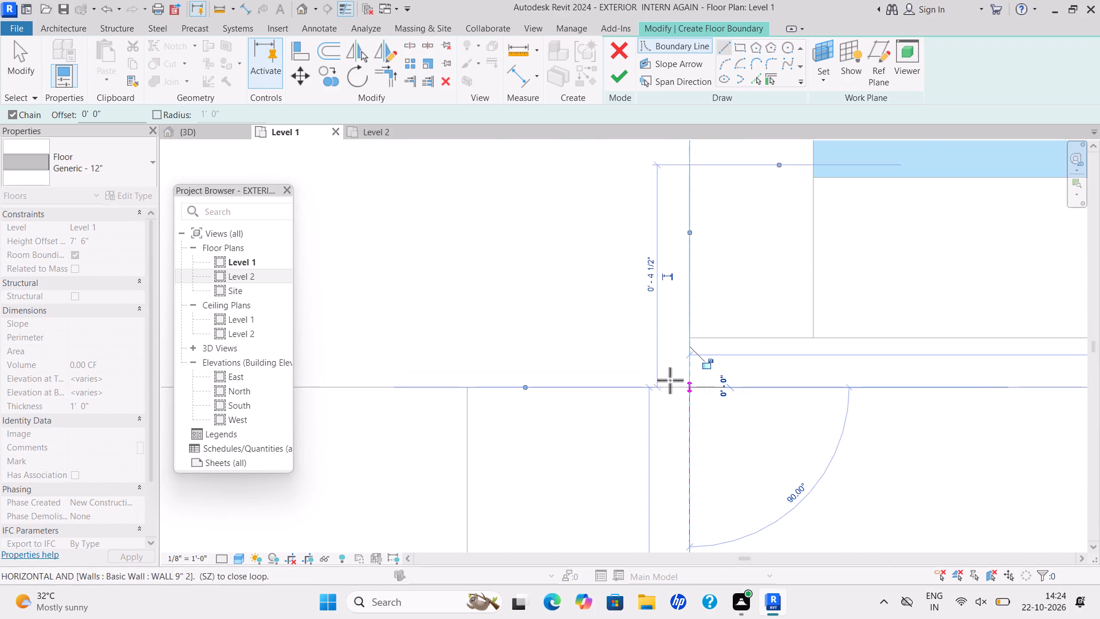
Close the sun shade boundary along the wall faces around the W3 corner, with 2' 0" and 2' 3 1/2" segments, and finish the floor.
{"action": "scroll", "coordinate": [449, 413], "scroll_direction": "down", "scroll_amount": 5}
{"action": "middle_click_drag", "start_coordinate": [450, 410], "coordinate": [838, 370]}
{"action": "scroll", "coordinate": [571, 361], "scroll_direction": "down", "scroll_amount": 7}
{"action": "middle_click_drag", "start_coordinate": [570, 361], "coordinate": [747, 339]}
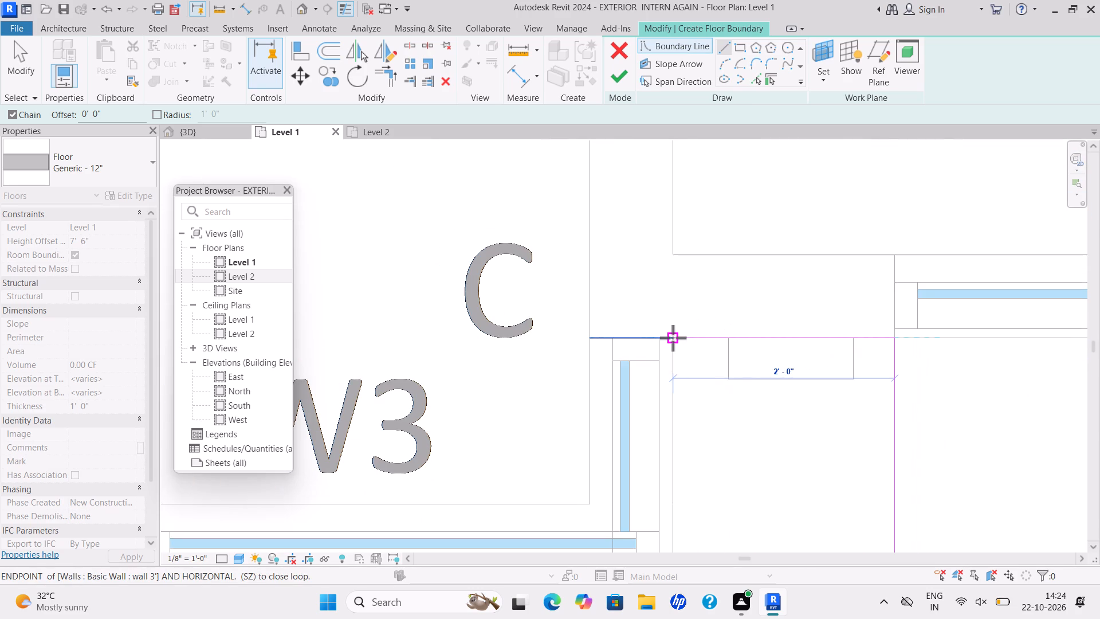
{"action": "scroll", "coordinate": [673, 338], "scroll_direction": "up", "scroll_amount": 3}
{"action": "scroll", "coordinate": [673, 338], "scroll_direction": "down", "scroll_amount": 12}
{"action": "scroll", "coordinate": [673, 338], "scroll_direction": "up", "scroll_amount": 5}
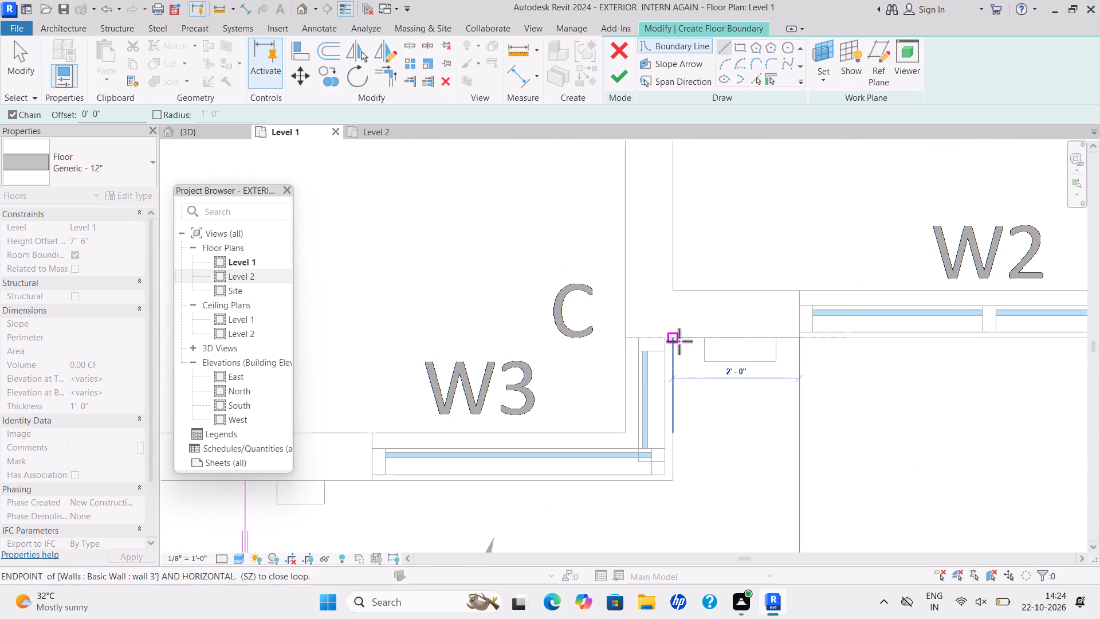
{"action": "scroll", "coordinate": [679, 339], "scroll_direction": "up", "scroll_amount": 6}
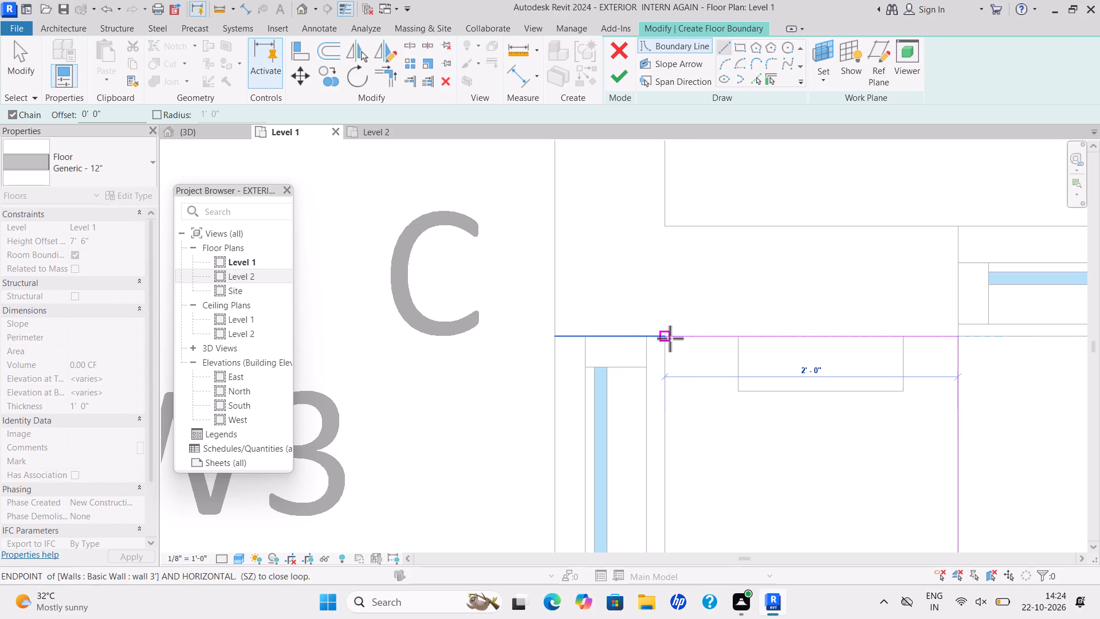
{"action": "left_click", "coordinate": [670, 338]}
{"action": "scroll", "coordinate": [707, 475], "scroll_direction": "down", "scroll_amount": 5}
{"action": "middle_click_drag", "start_coordinate": [700, 472], "coordinate": [737, 246]}
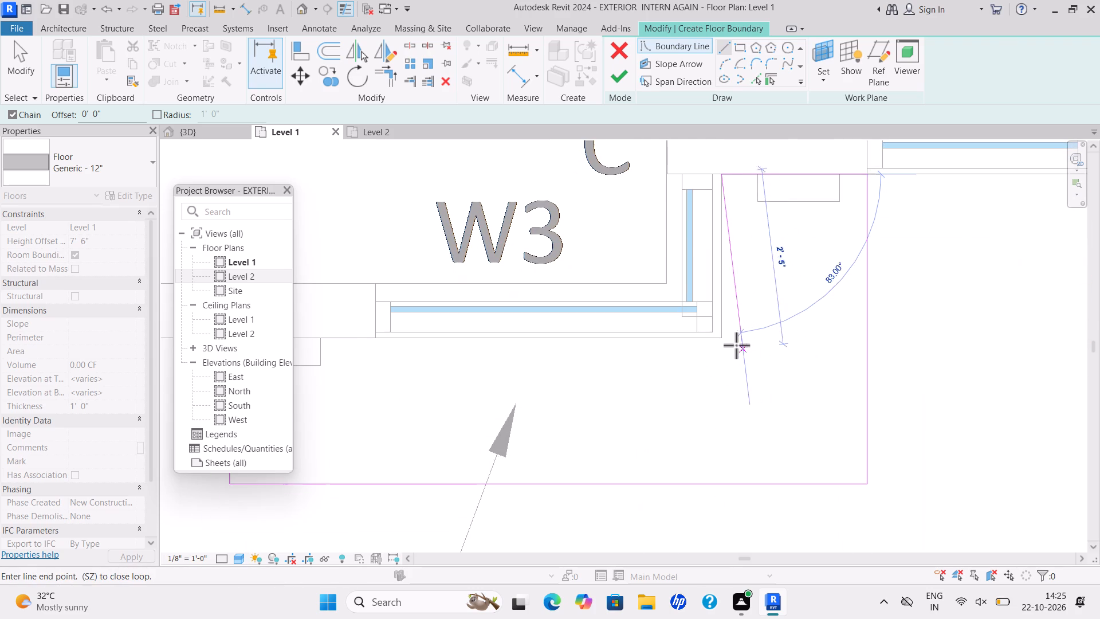
{"action": "scroll", "coordinate": [715, 334], "scroll_direction": "up", "scroll_amount": 6}
{"action": "left_click", "coordinate": [728, 342]}
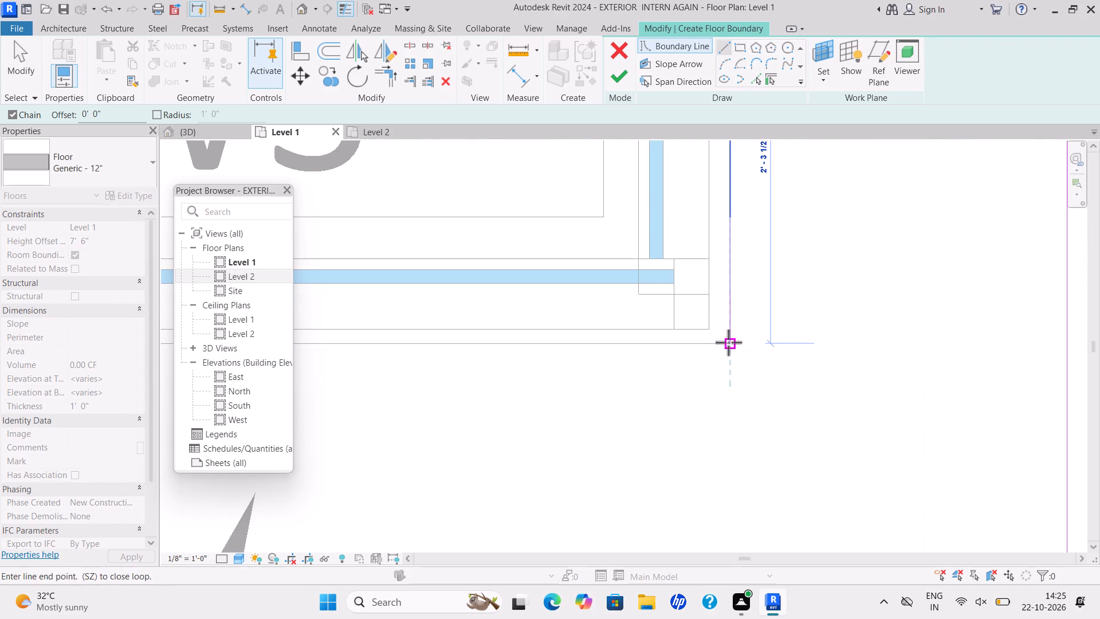
{"action": "middle_click_drag", "start_coordinate": [537, 374], "coordinate": [1016, 318]}
{"action": "scroll", "coordinate": [537, 374], "scroll_direction": "down", "scroll_amount": 4}
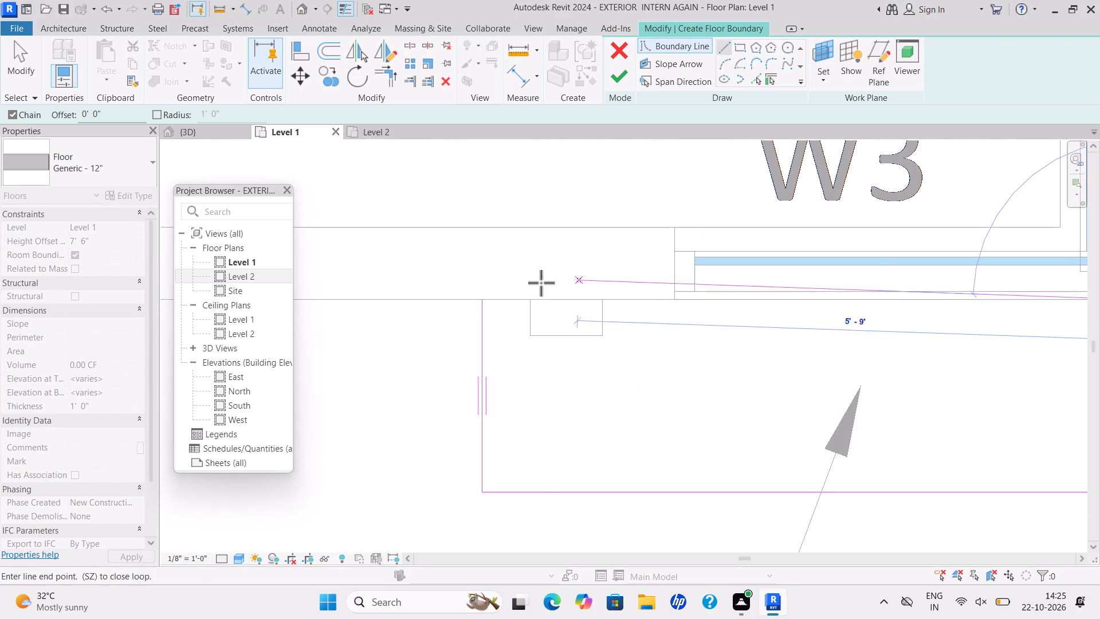
{"action": "left_click", "coordinate": [483, 299]}
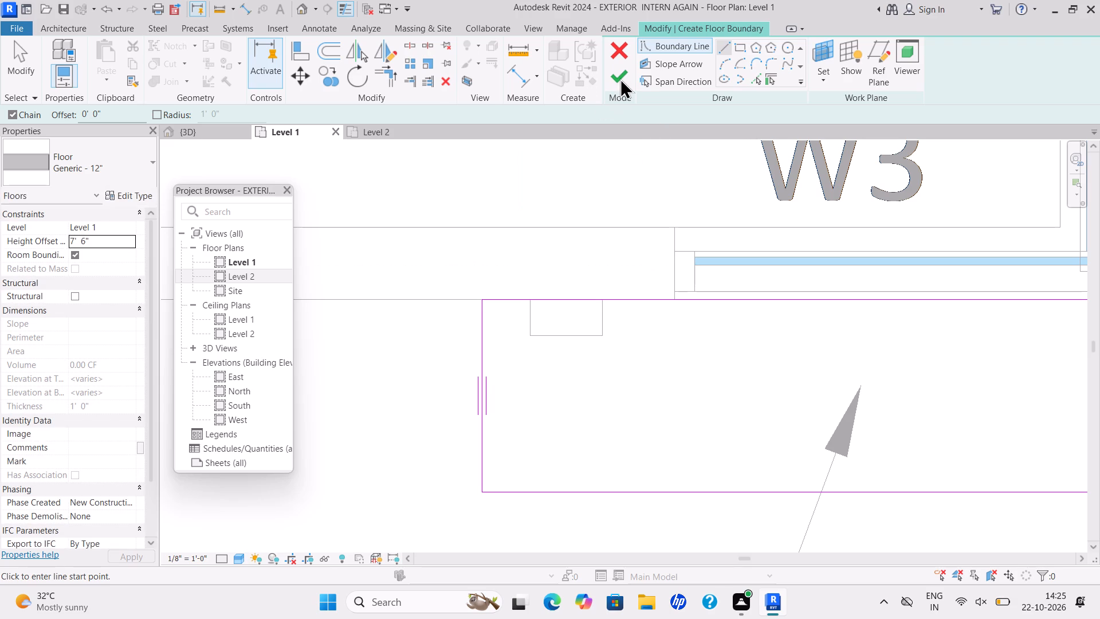
{"action": "left_click", "coordinate": [620, 75]}
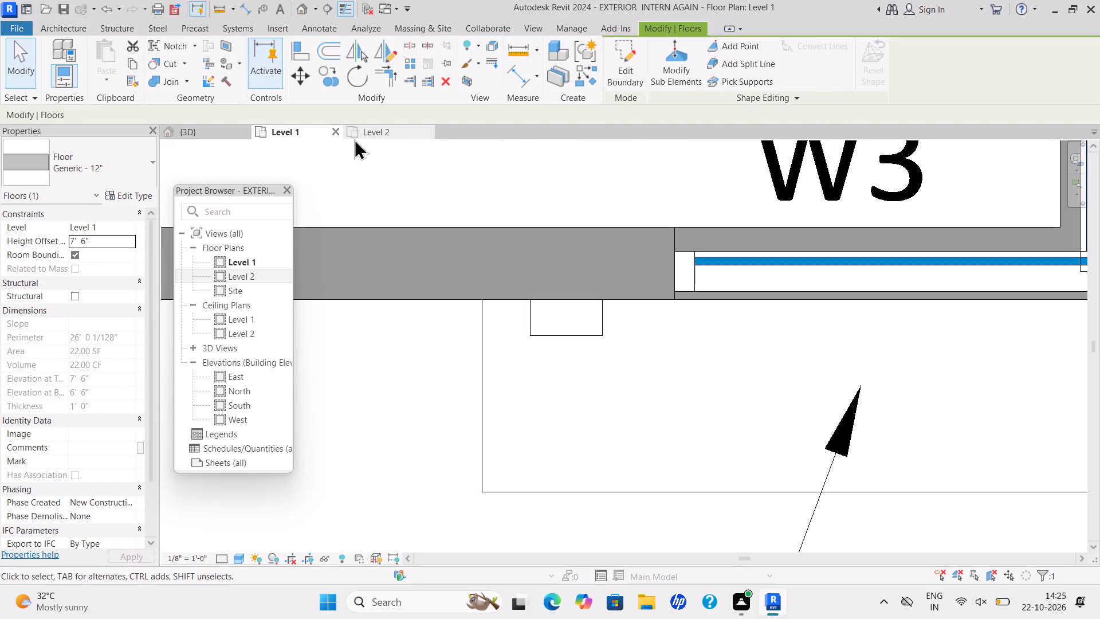
Examine the new sun shade floor over the W3 corner window in the 3D view.
{"action": "left_click", "coordinate": [223, 131]}
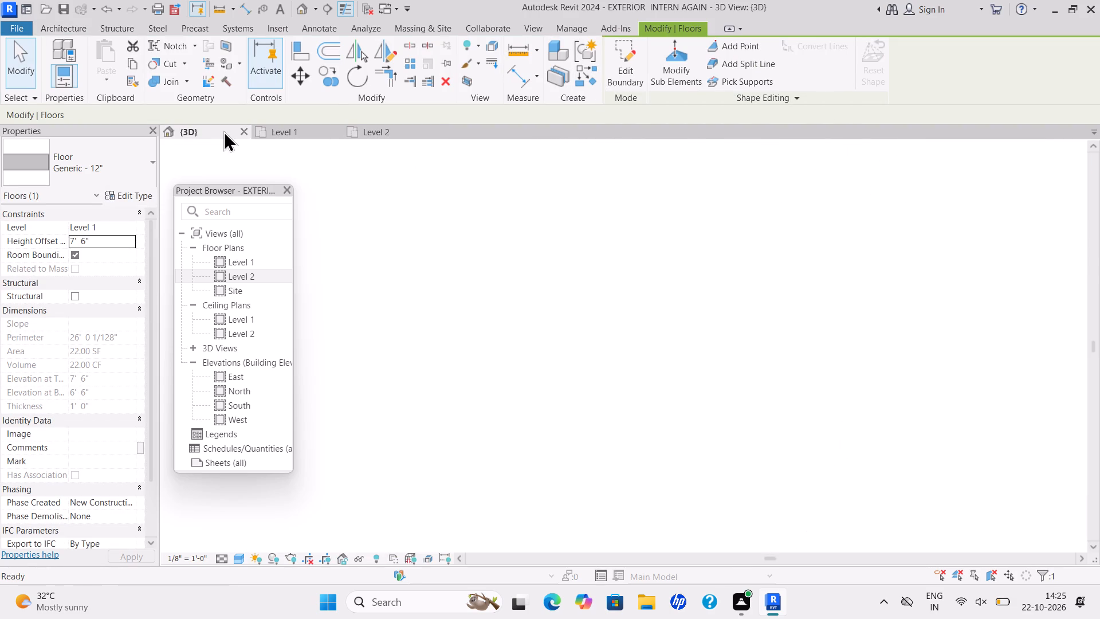
{"action": "scroll", "coordinate": [469, 373], "scroll_direction": "up", "scroll_amount": 4}
{"action": "key", "text": "Escape"}
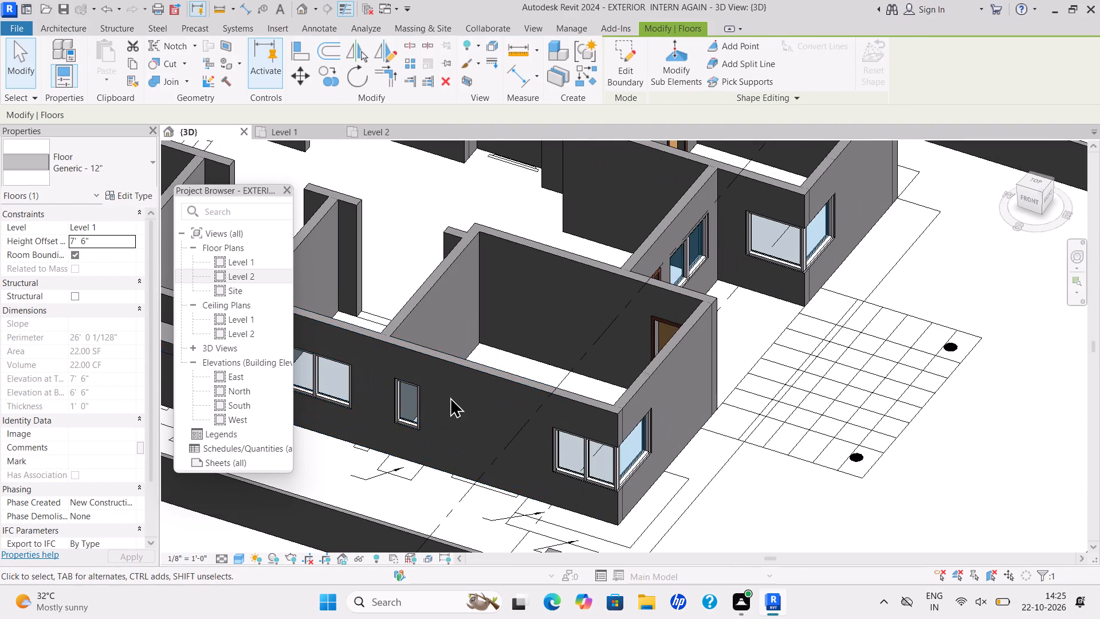
{"action": "scroll", "coordinate": [463, 398], "scroll_direction": "down", "scroll_amount": 2}
{"action": "middle_click_drag", "start_coordinate": [557, 358], "coordinate": [873, 315]}
{"action": "key", "text": "Escape"}
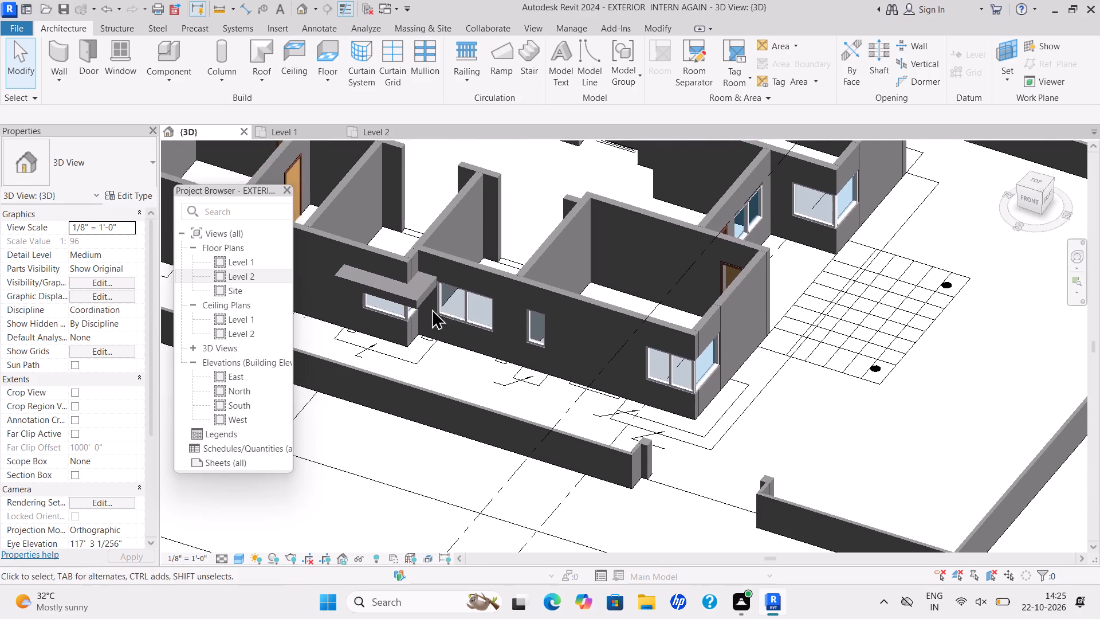
{"action": "middle_click_drag", "start_coordinate": [534, 287], "coordinate": [682, 363]}
{"action": "scroll", "coordinate": [549, 352], "scroll_direction": "up", "scroll_amount": 10, "text": "shift"}
{"action": "middle_click", "coordinate": [549, 352], "text": "shift"}
{"action": "key", "text": "Escape"}
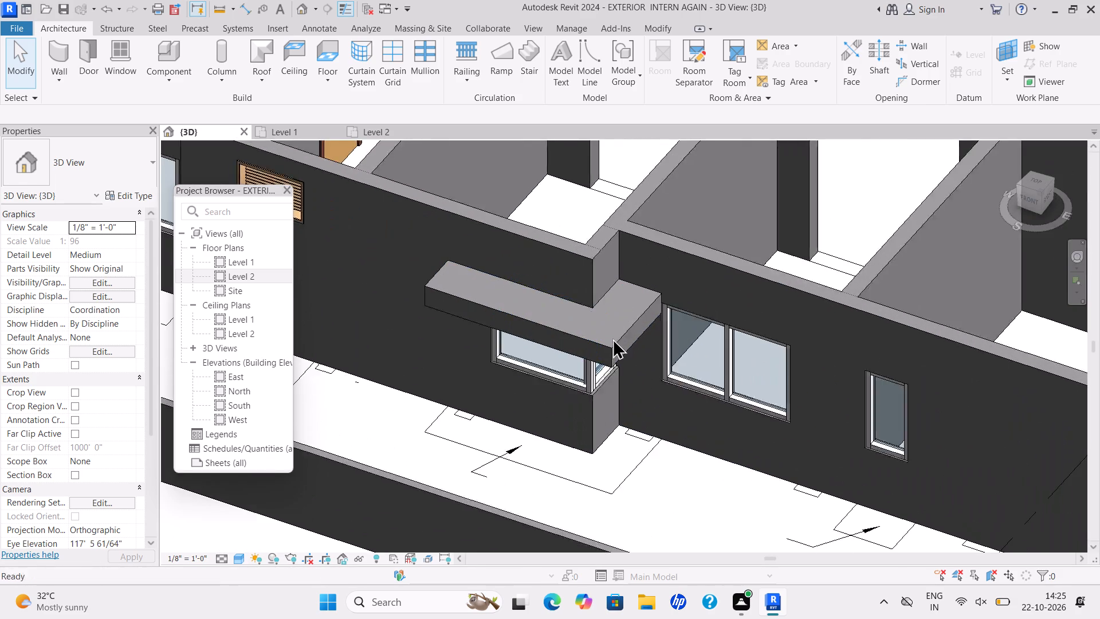
{"action": "scroll", "coordinate": [612, 338], "scroll_direction": "up", "scroll_amount": 3}
Set the structure layer thickness of the W3 sun shade's Generic - 12" floor type to 3".
{"action": "left_click", "coordinate": [615, 355]}
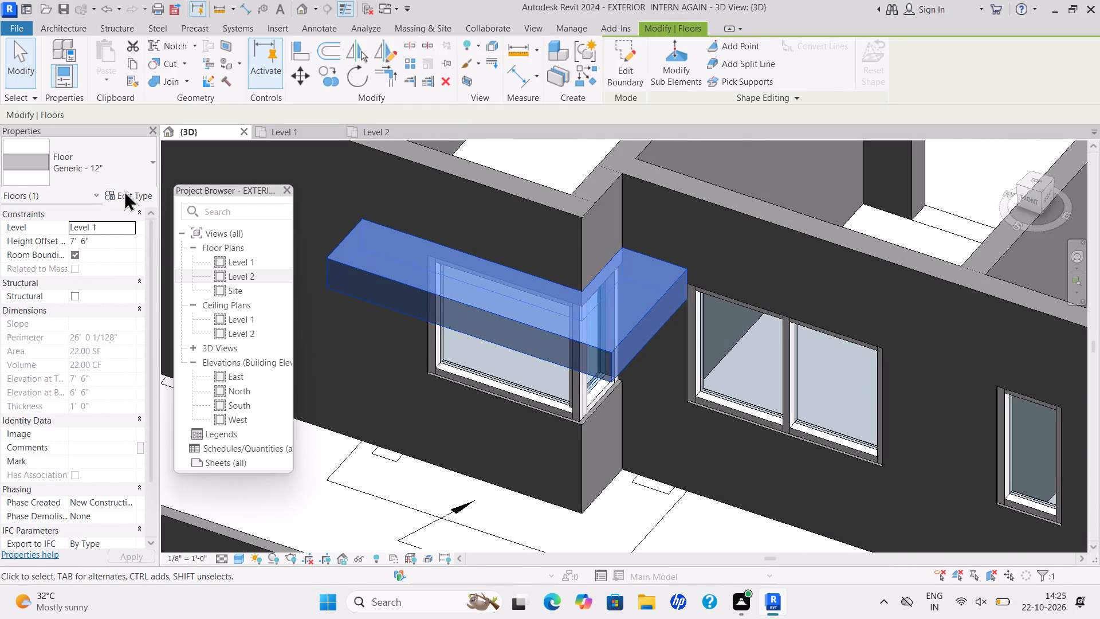
{"action": "left_click", "coordinate": [124, 190]}
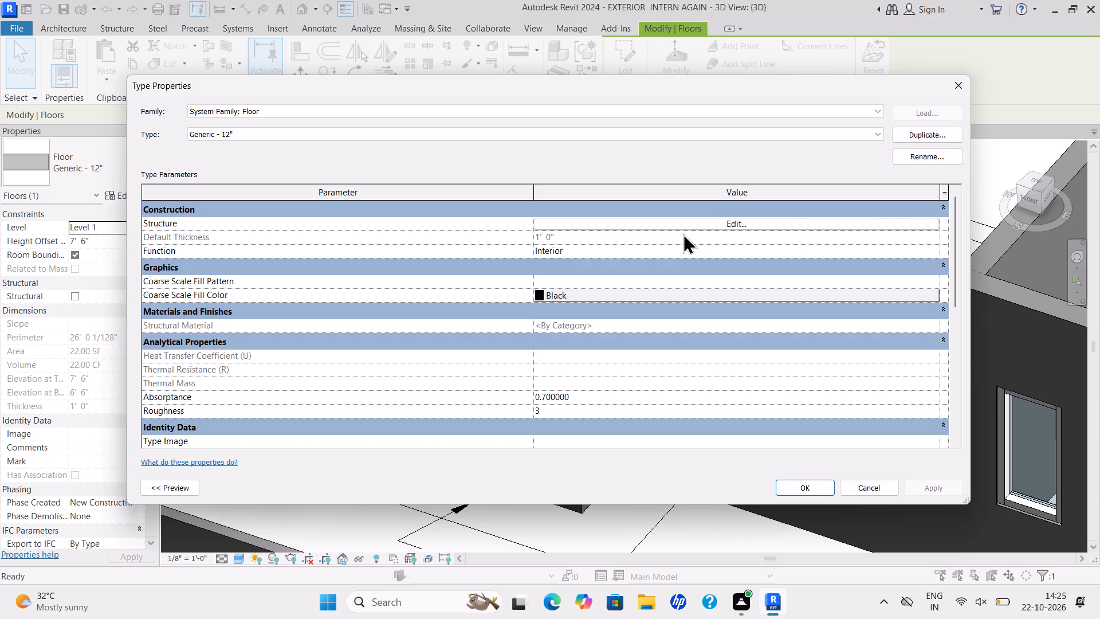
{"action": "left_click", "coordinate": [735, 220]}
{"action": "left_click", "coordinate": [528, 214]}
{"action": "left_click", "coordinate": [525, 224]}
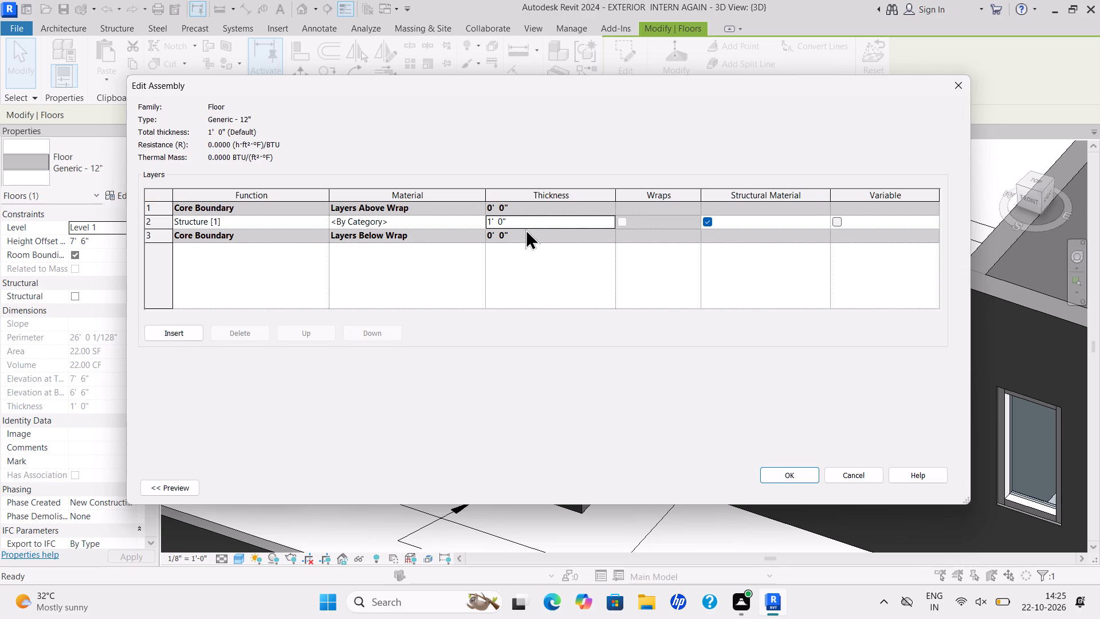
{"action": "key", "text": "BackSpace"}
{"action": "key", "text": "3"}
{"action": "key", "text": "shift+quotedbl"}
{"action": "key", "text": "Return"}
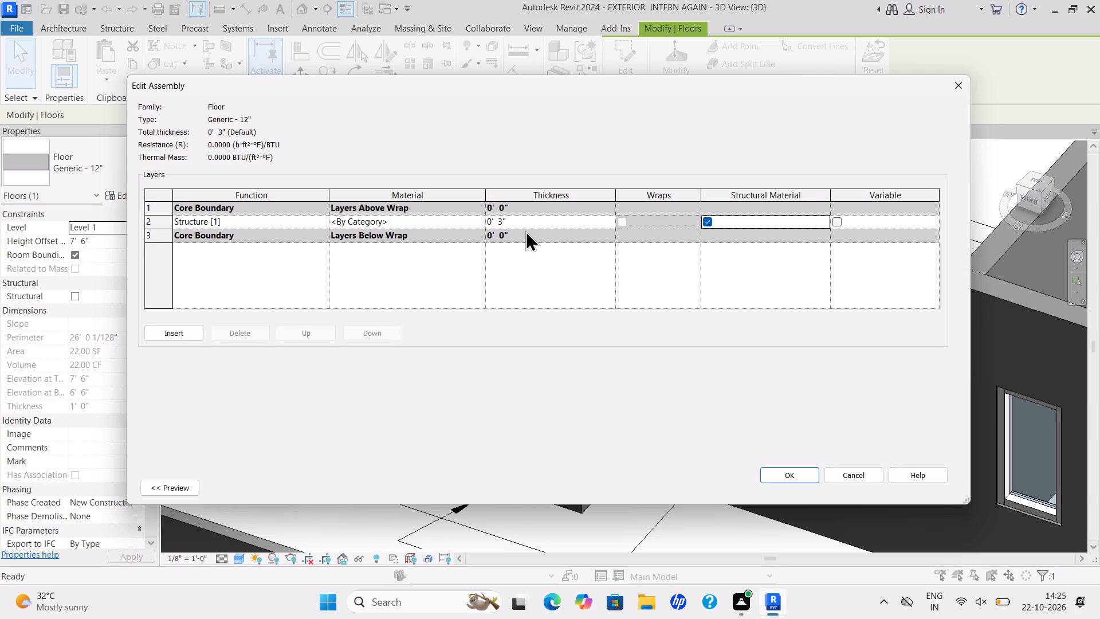
{"action": "left_click", "coordinate": [802, 467]}
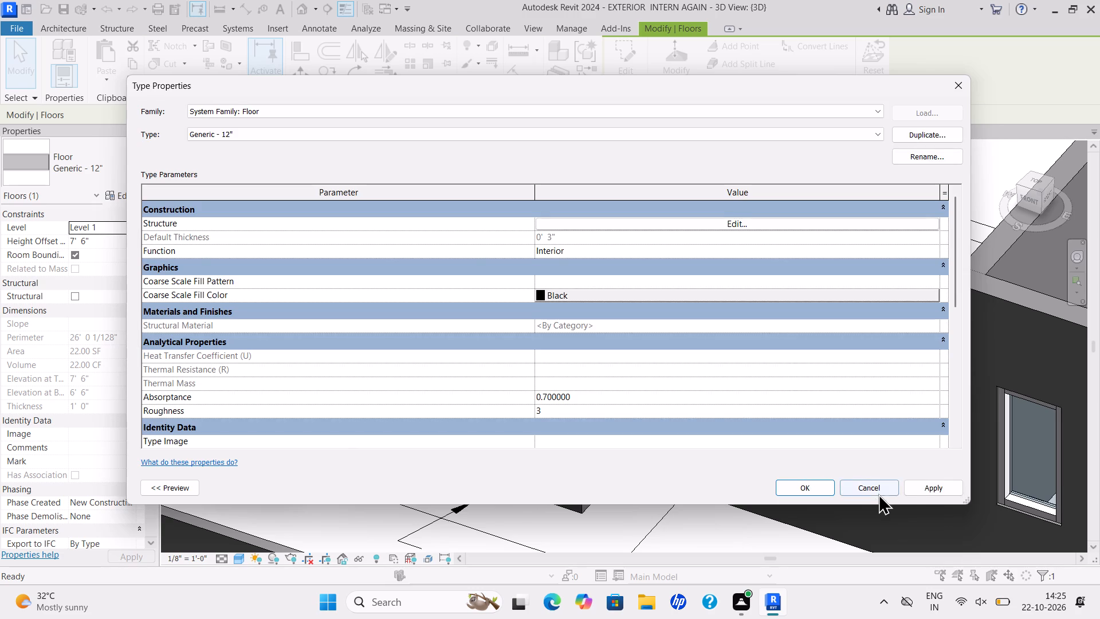
{"action": "left_click", "coordinate": [921, 486]}
{"action": "left_click", "coordinate": [800, 485]}
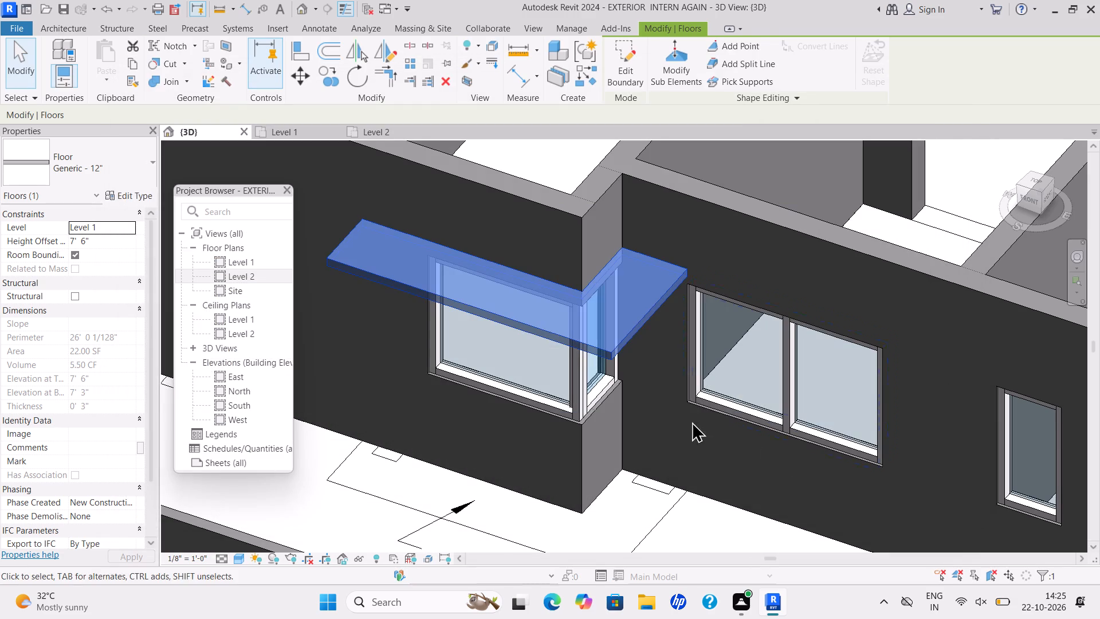
{"action": "key", "text": "Escape"}
Examine the W3 corner sun shade and the surrounding house walls in the 3D view.
{"action": "scroll", "coordinate": [669, 286], "scroll_direction": "down", "scroll_amount": 7}
{"action": "middle_click_drag", "start_coordinate": [703, 308], "coordinate": [694, 271], "text": "shift"}
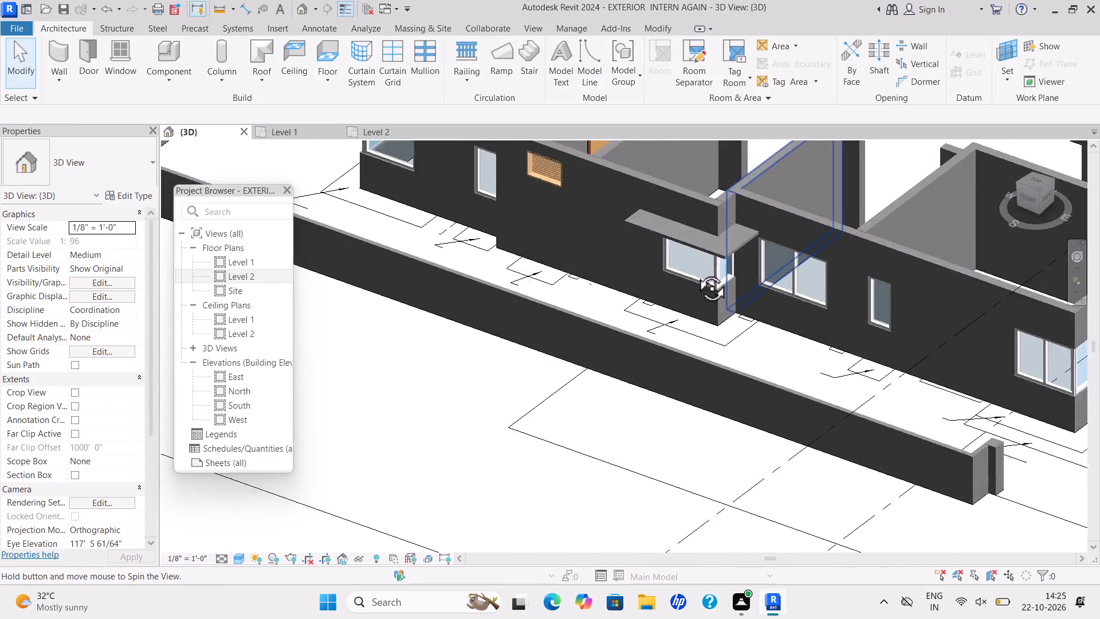
{"action": "middle_click_drag", "start_coordinate": [694, 271], "coordinate": [702, 268], "text": "shift"}
{"action": "scroll", "coordinate": [730, 269], "scroll_direction": "down", "scroll_amount": 1}
{"action": "scroll", "coordinate": [726, 324], "scroll_direction": "up", "scroll_amount": 5}
{"action": "middle_click_drag", "start_coordinate": [704, 331], "coordinate": [718, 262], "text": "shift"}
{"action": "scroll", "coordinate": [720, 261], "scroll_direction": "down", "scroll_amount": 3}
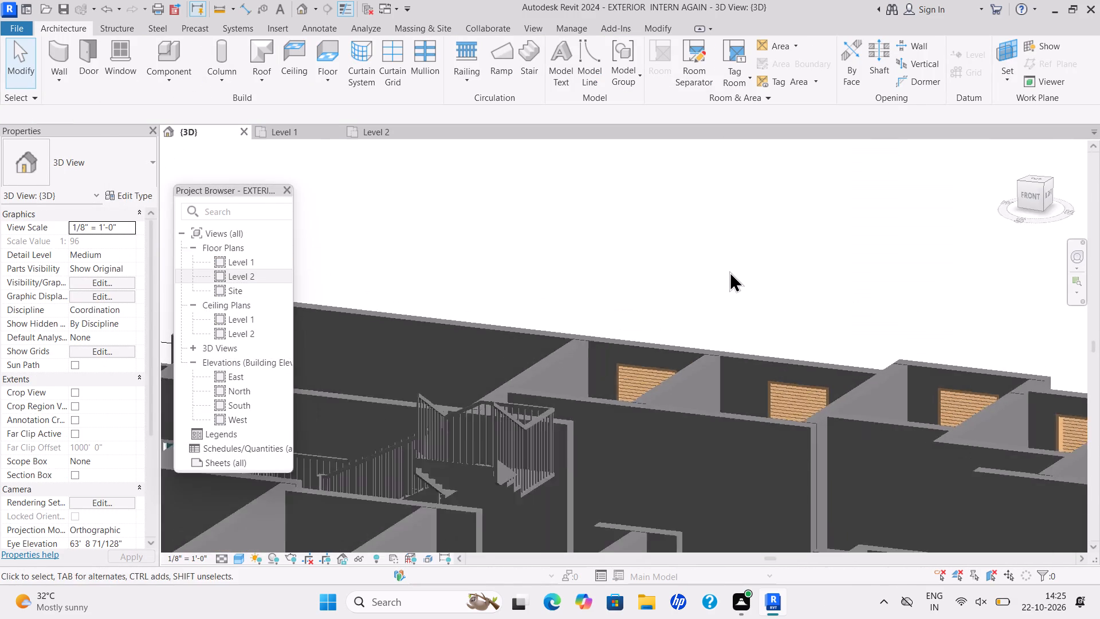
{"action": "scroll", "coordinate": [729, 271], "scroll_direction": "down", "scroll_amount": 3}
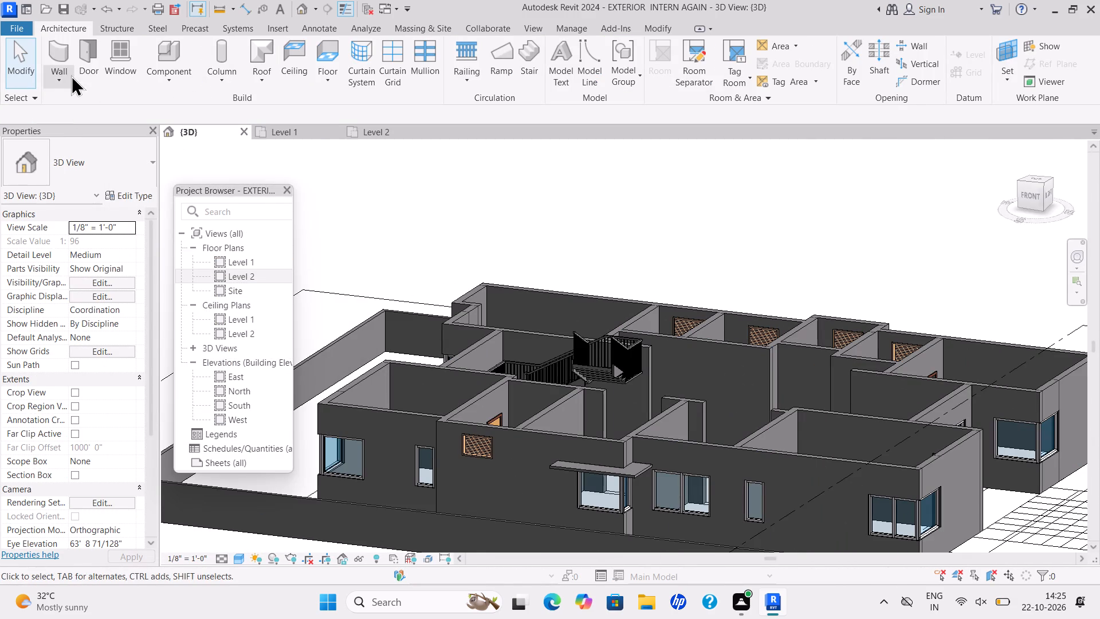
Look over the remaining sun shade outlines along the side-open wall on the Level 1 floor plan.
{"action": "left_click", "coordinate": [270, 135]}
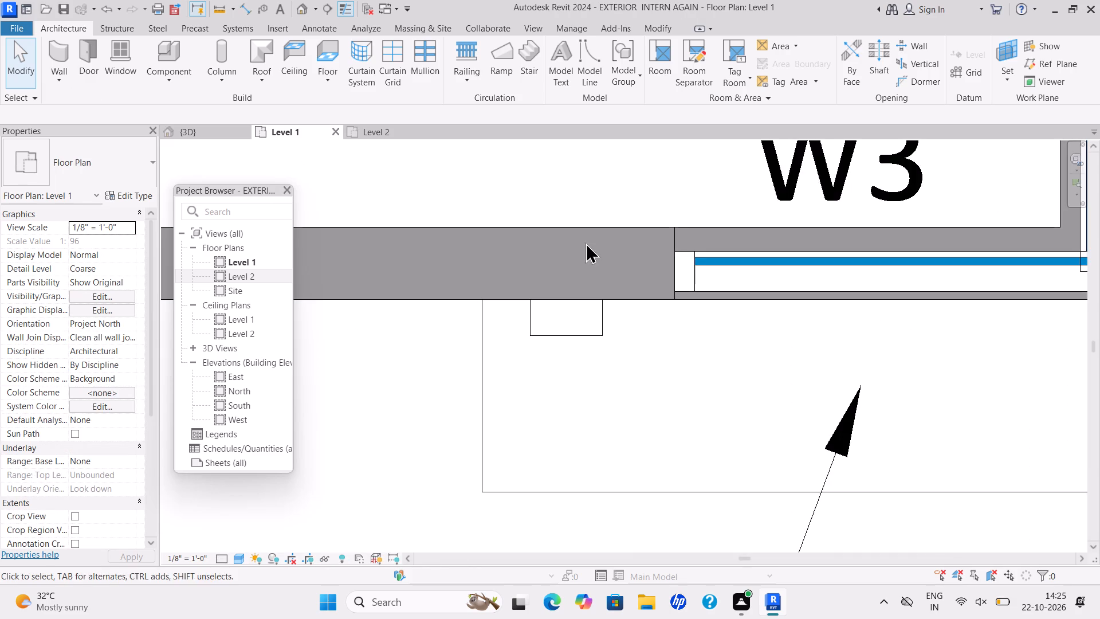
{"action": "scroll", "coordinate": [586, 242], "scroll_direction": "down", "scroll_amount": 13}
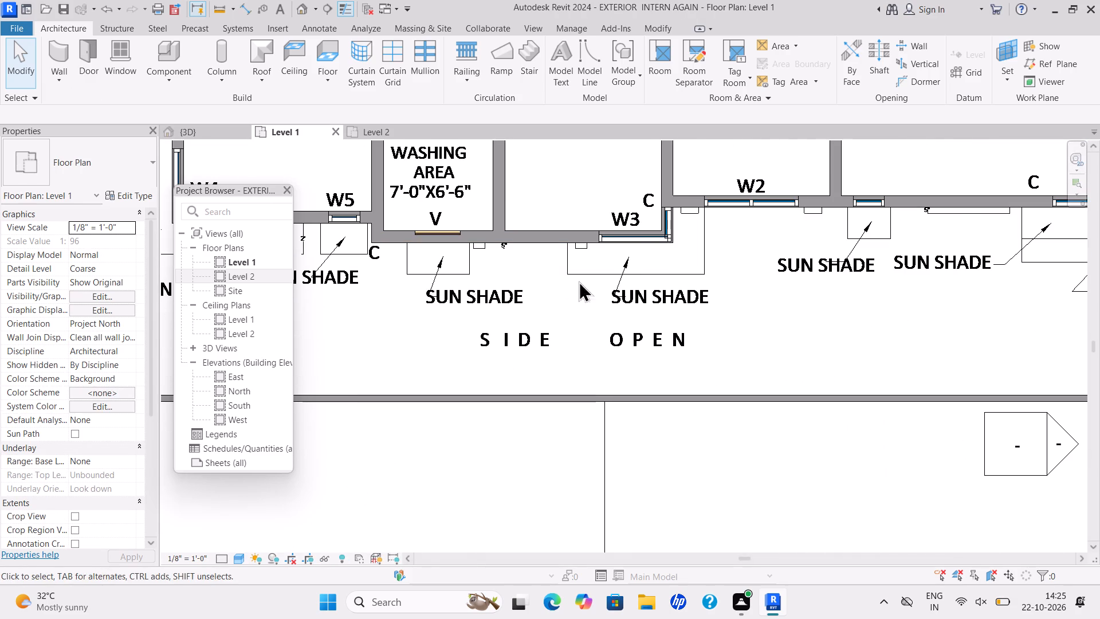
{"action": "scroll", "coordinate": [647, 263], "scroll_direction": "down", "scroll_amount": 3}
{"action": "scroll", "coordinate": [827, 260], "scroll_direction": "down", "scroll_amount": 1}
{"action": "middle_click_drag", "start_coordinate": [822, 257], "coordinate": [821, 256]}
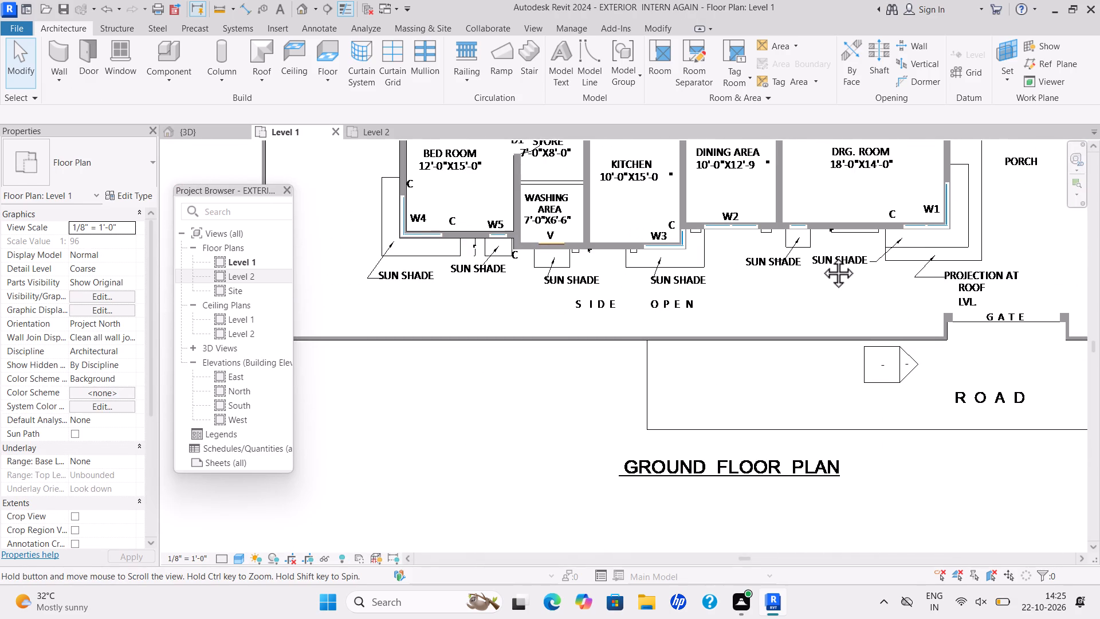
{"action": "middle_click_drag", "start_coordinate": [821, 256], "coordinate": [747, 279]}
{"action": "scroll", "coordinate": [772, 271], "scroll_direction": "down", "scroll_amount": 7}
{"action": "middle_click_drag", "start_coordinate": [729, 277], "coordinate": [684, 328]}
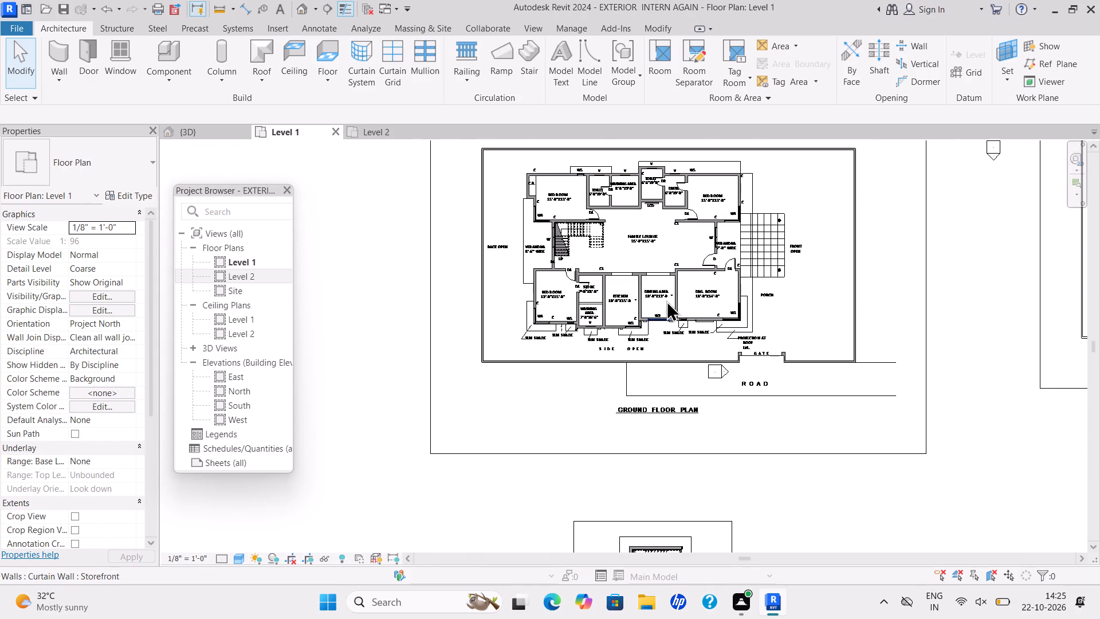
{"action": "scroll", "coordinate": [679, 289], "scroll_direction": "up", "scroll_amount": 2}
{"action": "scroll", "coordinate": [748, 329], "scroll_direction": "up", "scroll_amount": 4}
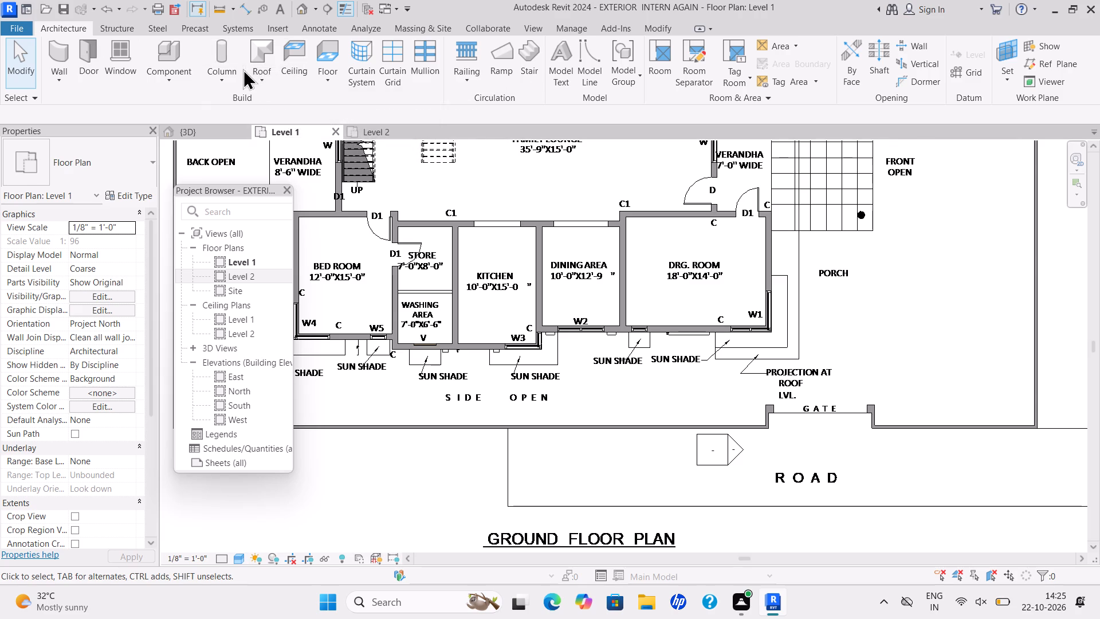
Create a rectangular sun shade floor over the small window between W2 and W1, tracing its outline 2' 0" deep from the wall face.
{"action": "left_click", "coordinate": [320, 66]}
{"action": "left_click", "coordinate": [386, 108]}
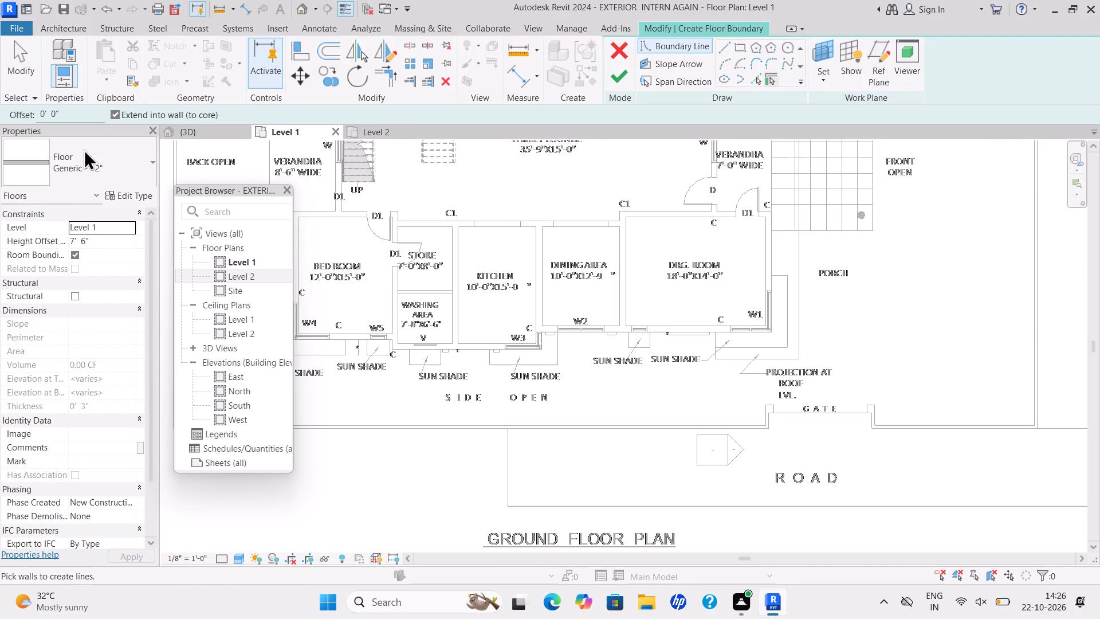
{"action": "left_click", "coordinate": [725, 45]}
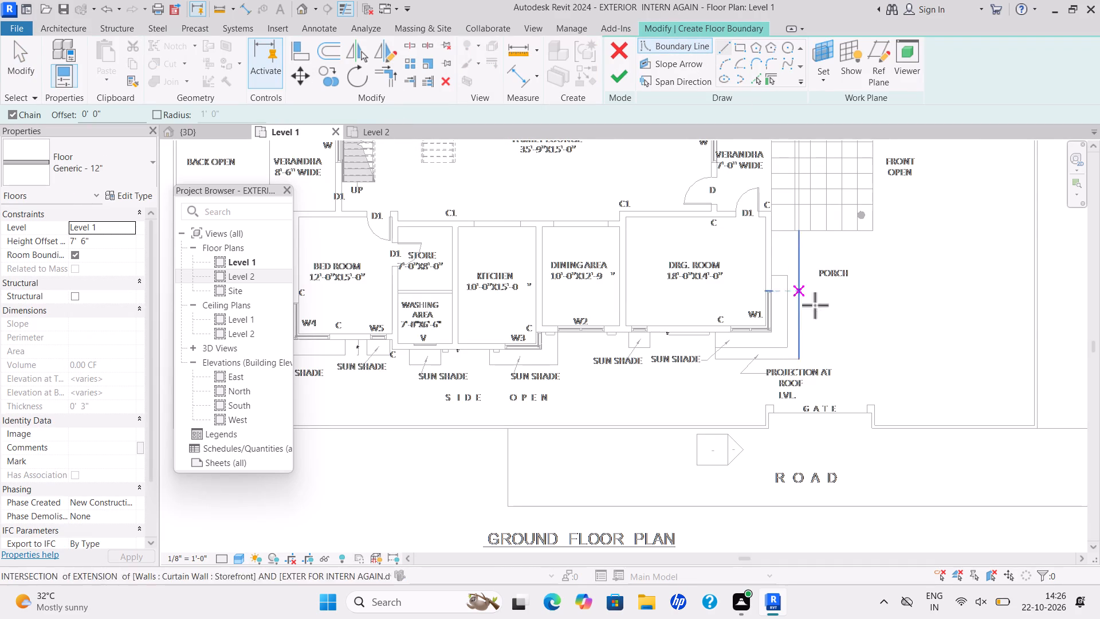
{"action": "scroll", "coordinate": [662, 364], "scroll_direction": "up", "scroll_amount": 5}
{"action": "scroll", "coordinate": [798, 294], "scroll_direction": "up", "scroll_amount": 2}
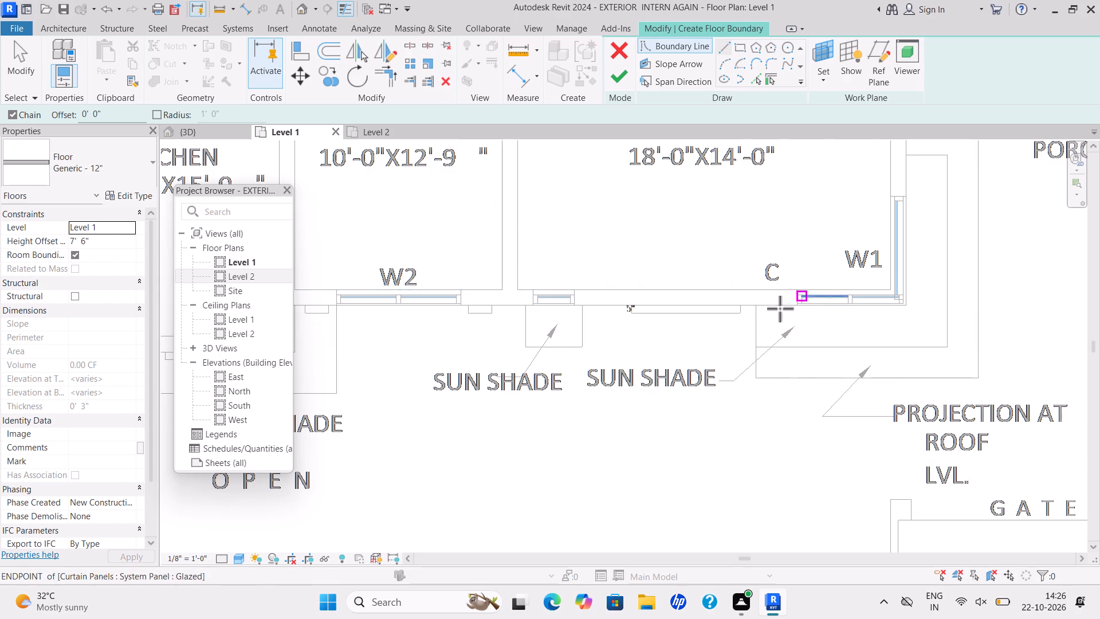
{"action": "scroll", "coordinate": [668, 342], "scroll_direction": "down", "scroll_amount": 4}
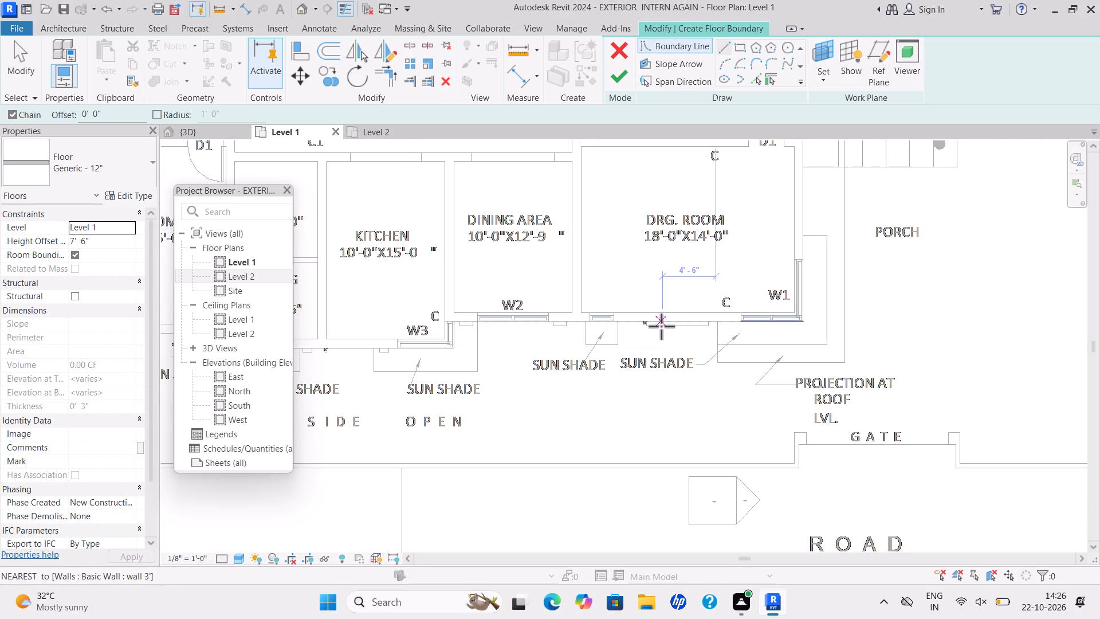
{"action": "scroll", "coordinate": [658, 326], "scroll_direction": "up", "scroll_amount": 2}
{"action": "scroll", "coordinate": [482, 352], "scroll_direction": "up", "scroll_amount": 5}
{"action": "scroll", "coordinate": [612, 280], "scroll_direction": "up", "scroll_amount": 2}
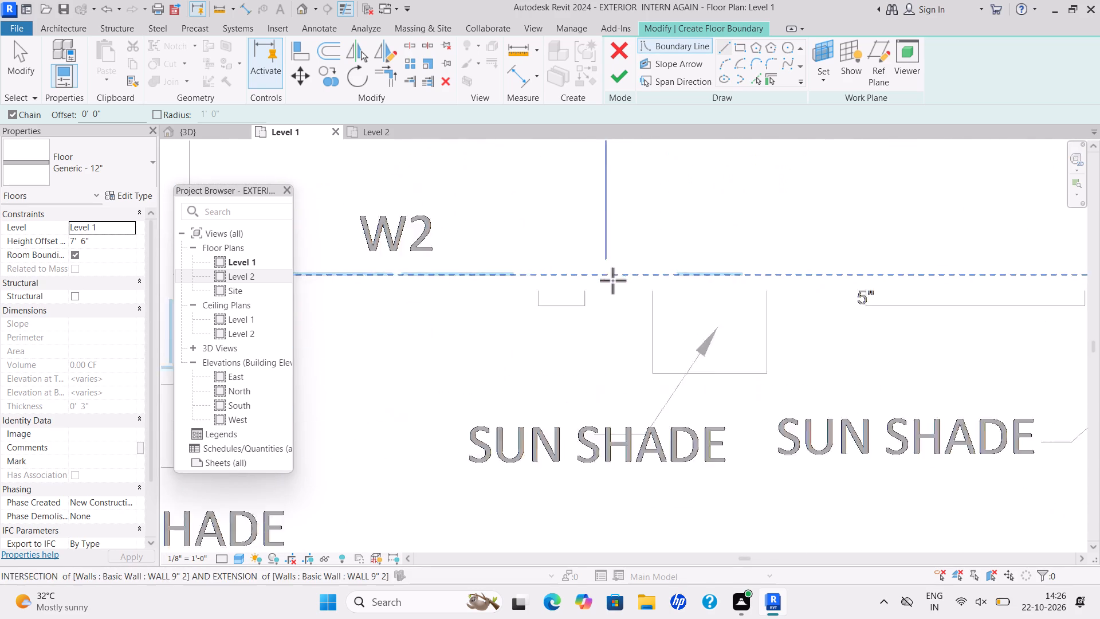
{"action": "scroll", "coordinate": [612, 280], "scroll_direction": "up", "scroll_amount": 2}
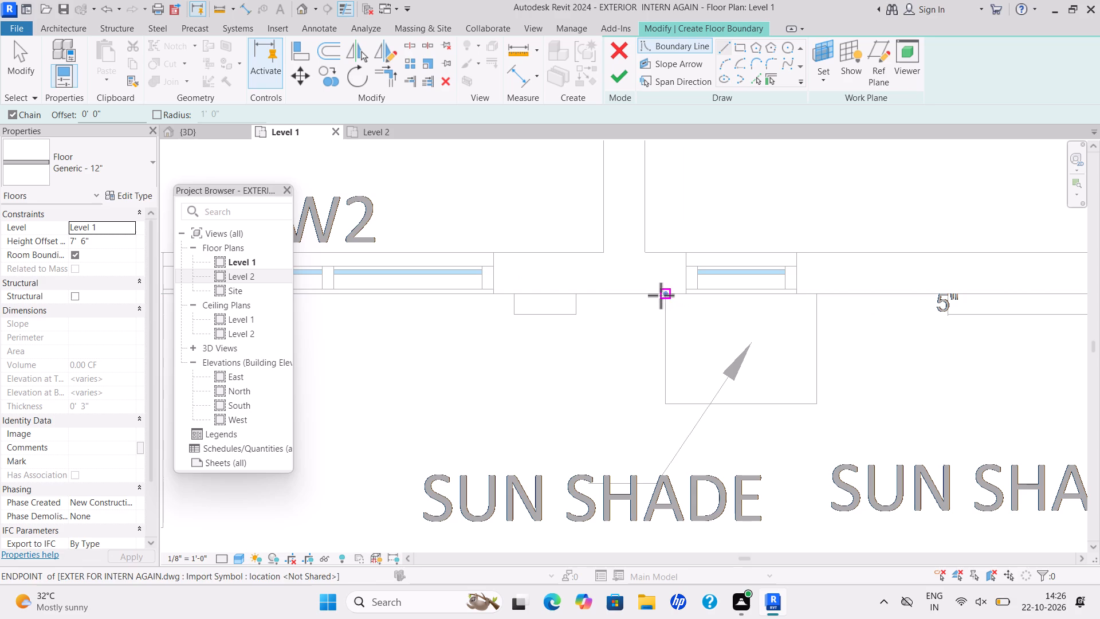
{"action": "left_click", "coordinate": [661, 295]}
{"action": "left_click", "coordinate": [670, 403]}
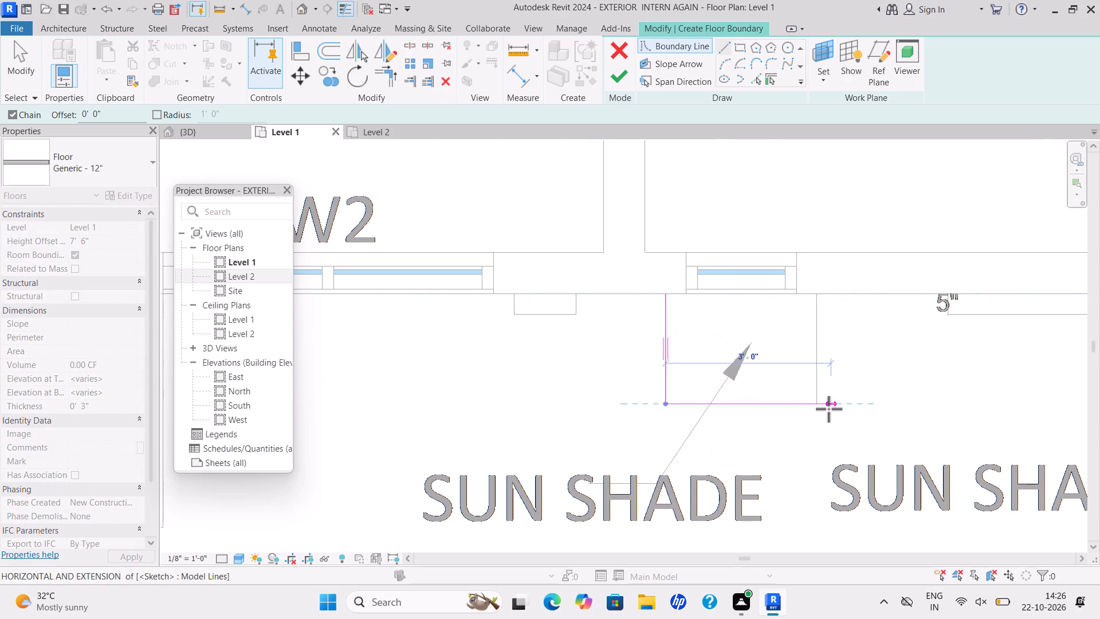
{"action": "left_click", "coordinate": [821, 406]}
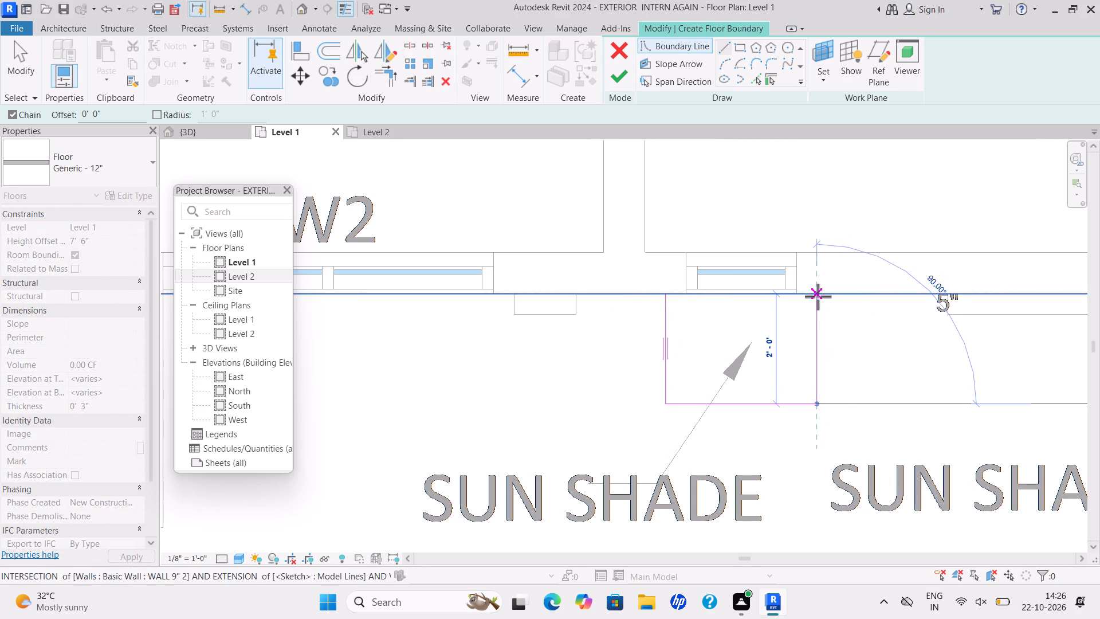
{"action": "left_click", "coordinate": [818, 296]}
{"action": "left_click", "coordinate": [662, 295]}
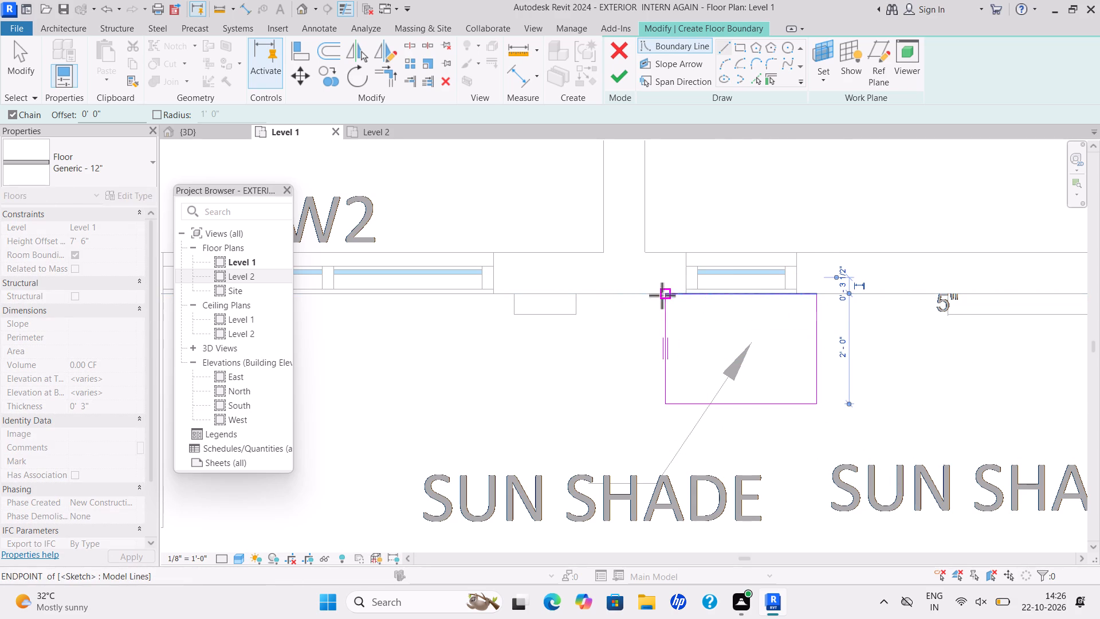
{"action": "left_click", "coordinate": [622, 82]}
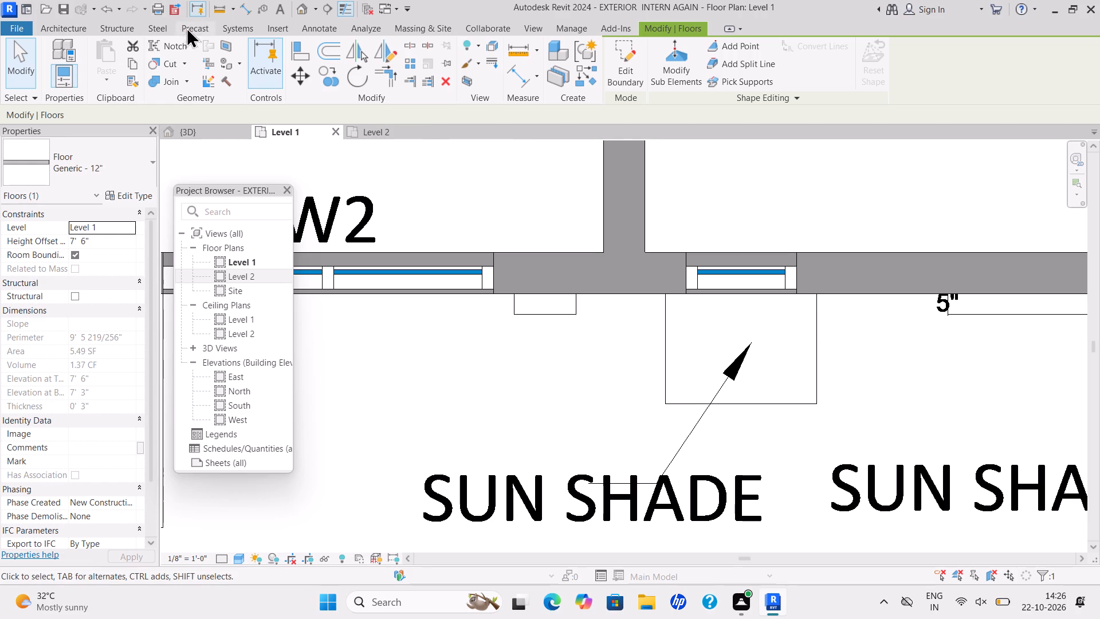
Start a floor boundary at the W1 corner, sketching its end edge about 3' 6" out from the wall face to the projection outline.
{"action": "left_click", "coordinate": [80, 24]}
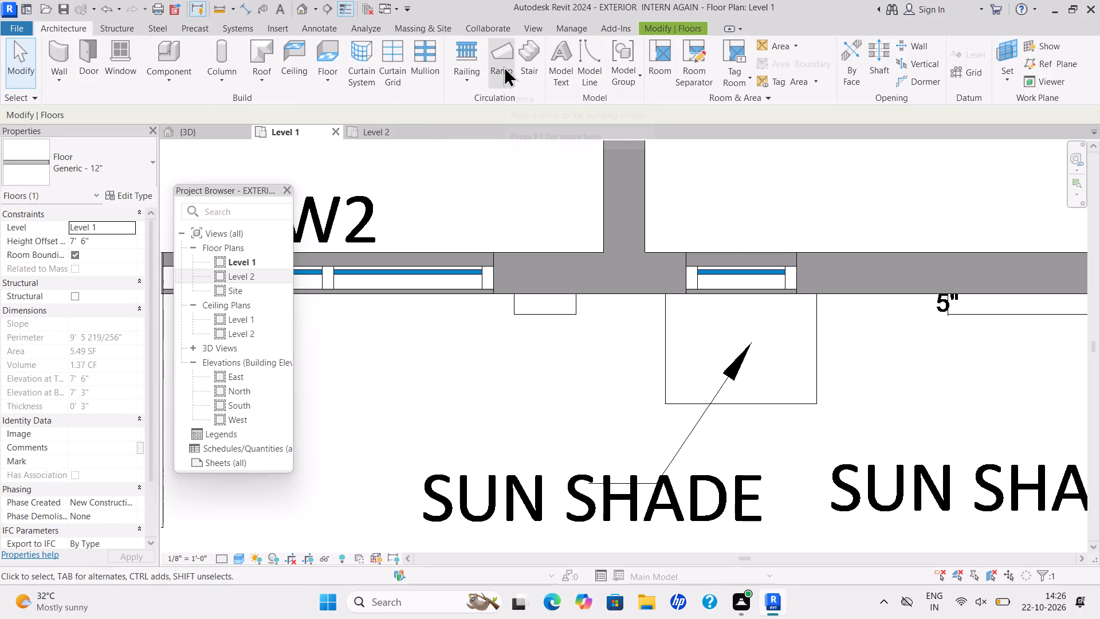
{"action": "left_click", "coordinate": [328, 74]}
{"action": "left_click", "coordinate": [350, 101]}
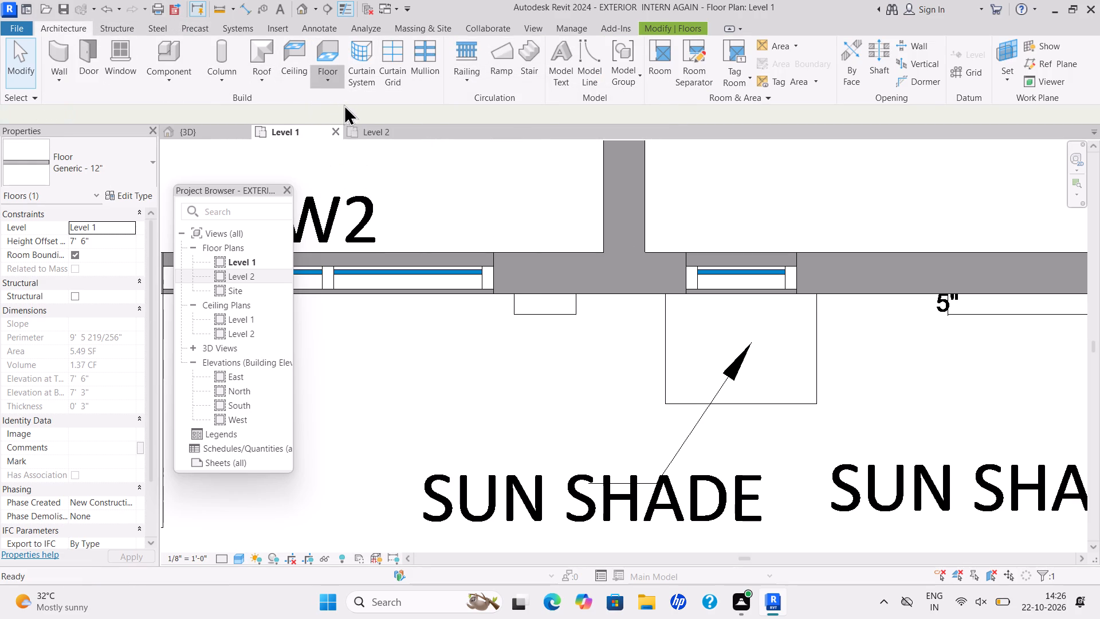
{"action": "scroll", "coordinate": [619, 187], "scroll_direction": "down", "scroll_amount": 8}
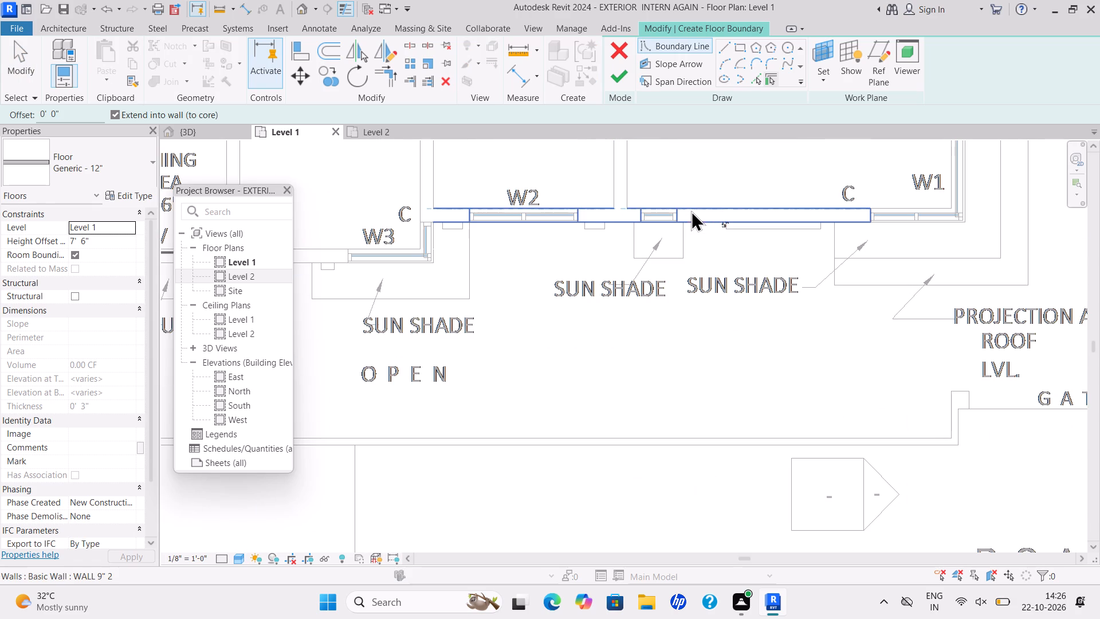
{"action": "scroll", "coordinate": [957, 231], "scroll_direction": "down", "scroll_amount": 2}
{"action": "middle_click_drag", "start_coordinate": [956, 231], "coordinate": [827, 271]}
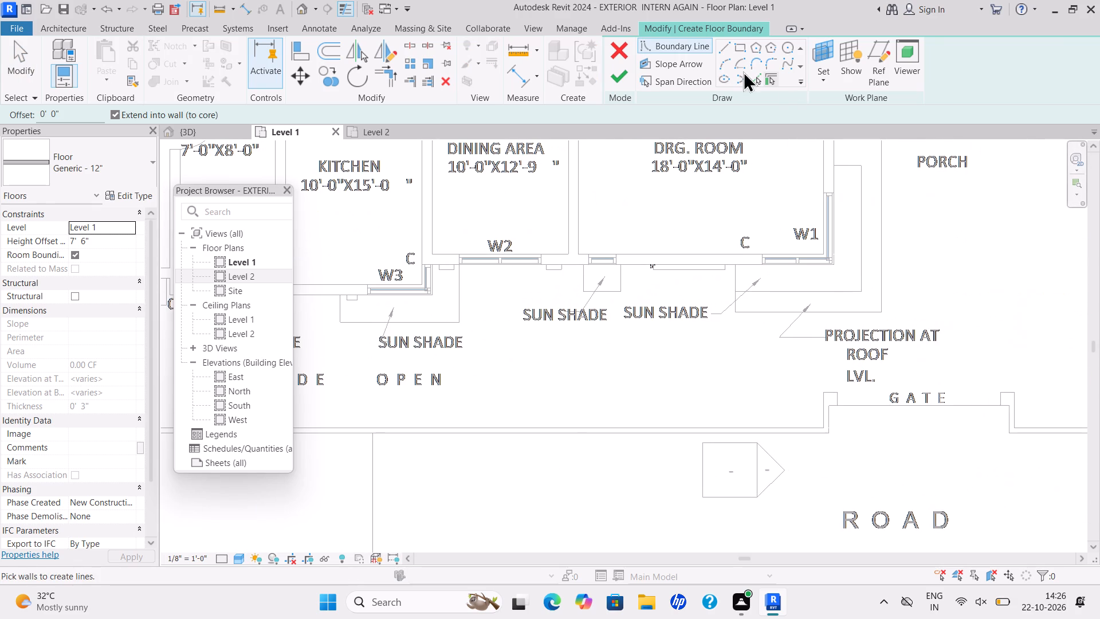
{"action": "double_click", "coordinate": [718, 42]}
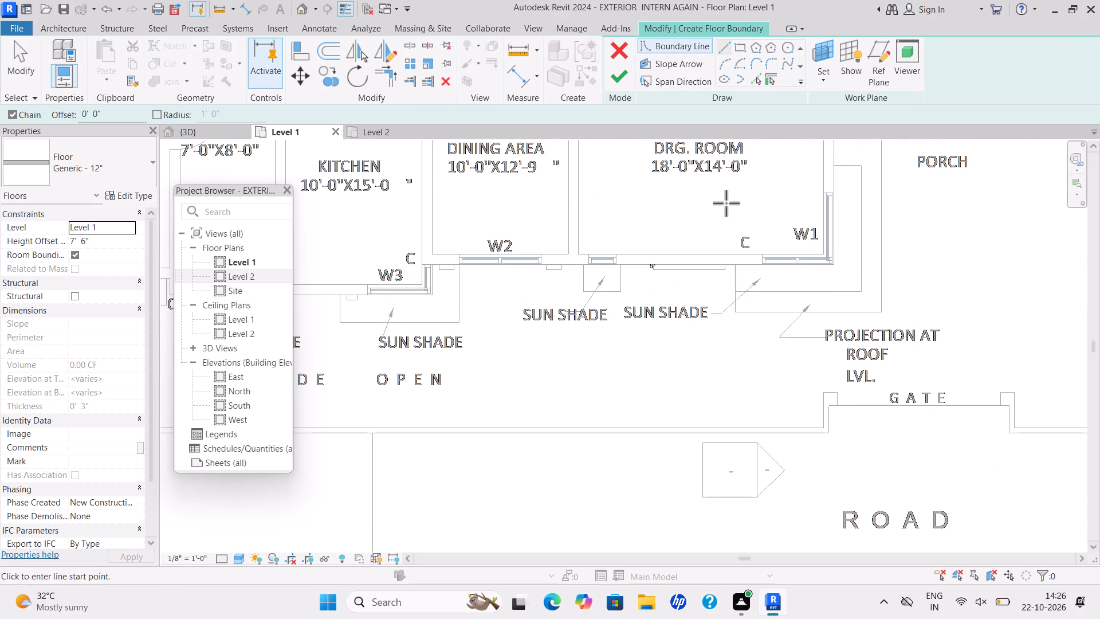
{"action": "scroll", "coordinate": [758, 288], "scroll_direction": "down", "scroll_amount": 2}
{"action": "scroll", "coordinate": [758, 287], "scroll_direction": "up", "scroll_amount": 6}
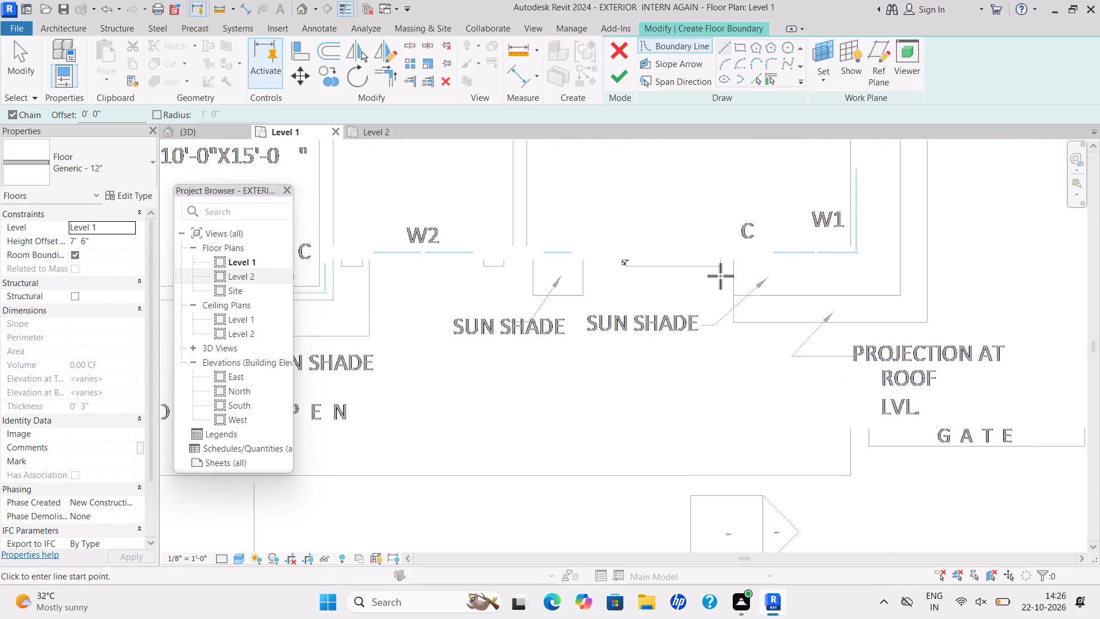
{"action": "scroll", "coordinate": [720, 276], "scroll_direction": "up", "scroll_amount": 3}
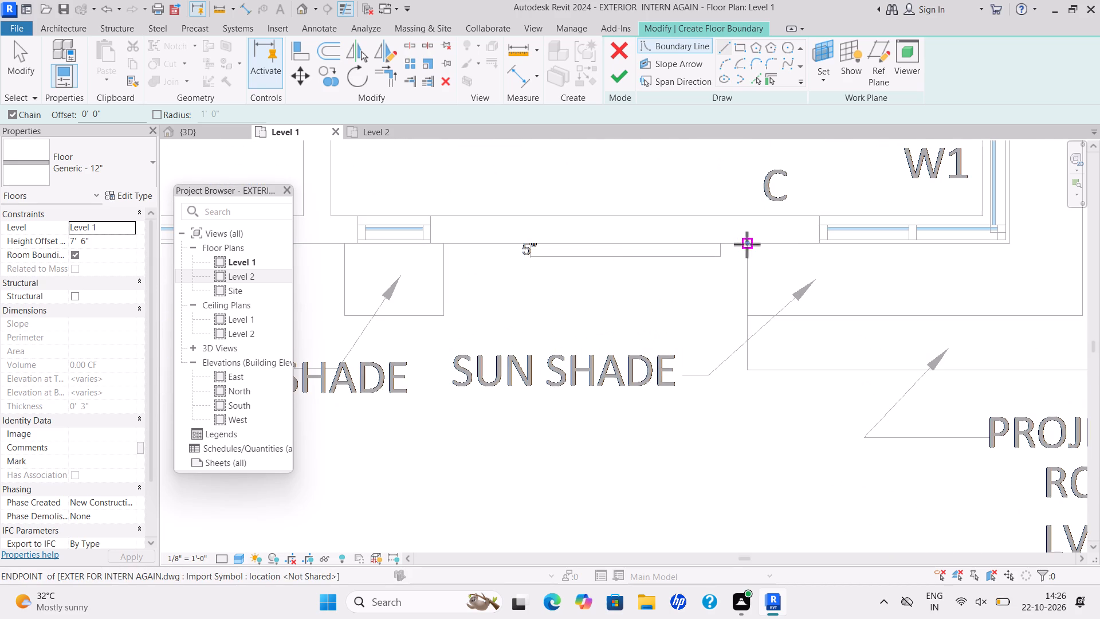
{"action": "scroll", "coordinate": [750, 244], "scroll_direction": "up", "scroll_amount": 4}
{"action": "left_click_drag", "start_coordinate": [747, 242], "coordinate": [747, 249]}
{"action": "scroll", "coordinate": [751, 471], "scroll_direction": "down", "scroll_amount": 4}
{"action": "middle_click_drag", "start_coordinate": [752, 471], "coordinate": [725, 342]}
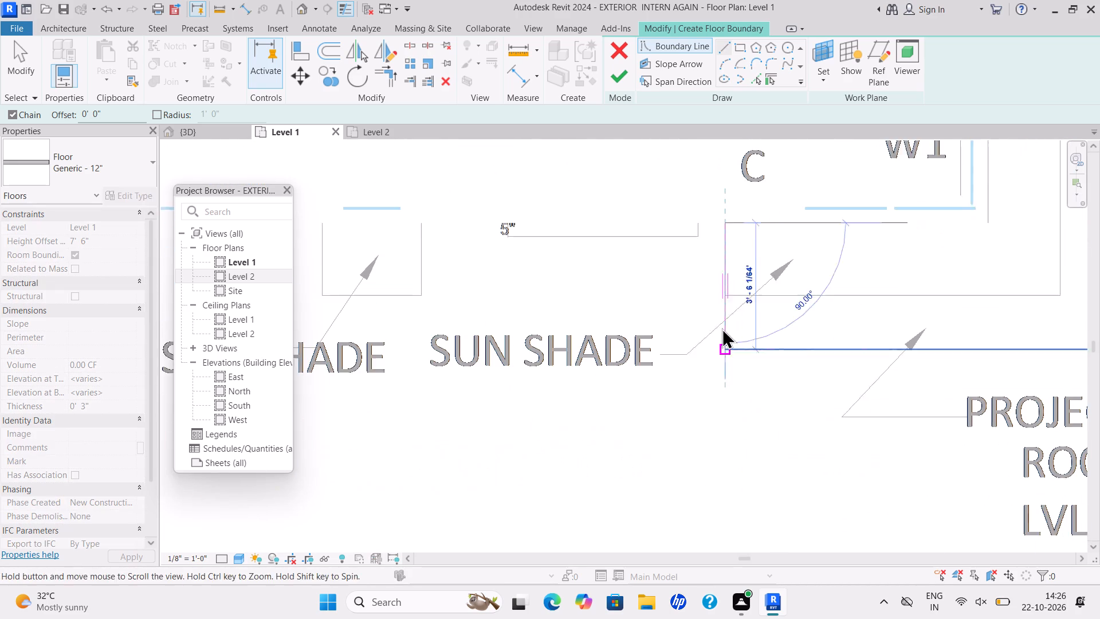
{"action": "left_click", "coordinate": [723, 342]}
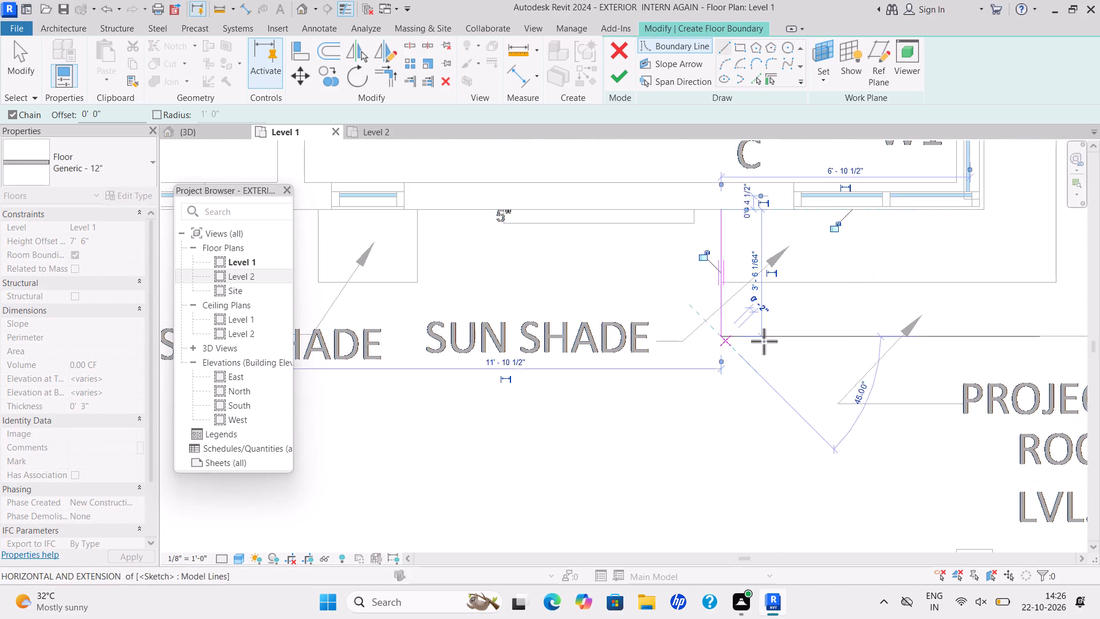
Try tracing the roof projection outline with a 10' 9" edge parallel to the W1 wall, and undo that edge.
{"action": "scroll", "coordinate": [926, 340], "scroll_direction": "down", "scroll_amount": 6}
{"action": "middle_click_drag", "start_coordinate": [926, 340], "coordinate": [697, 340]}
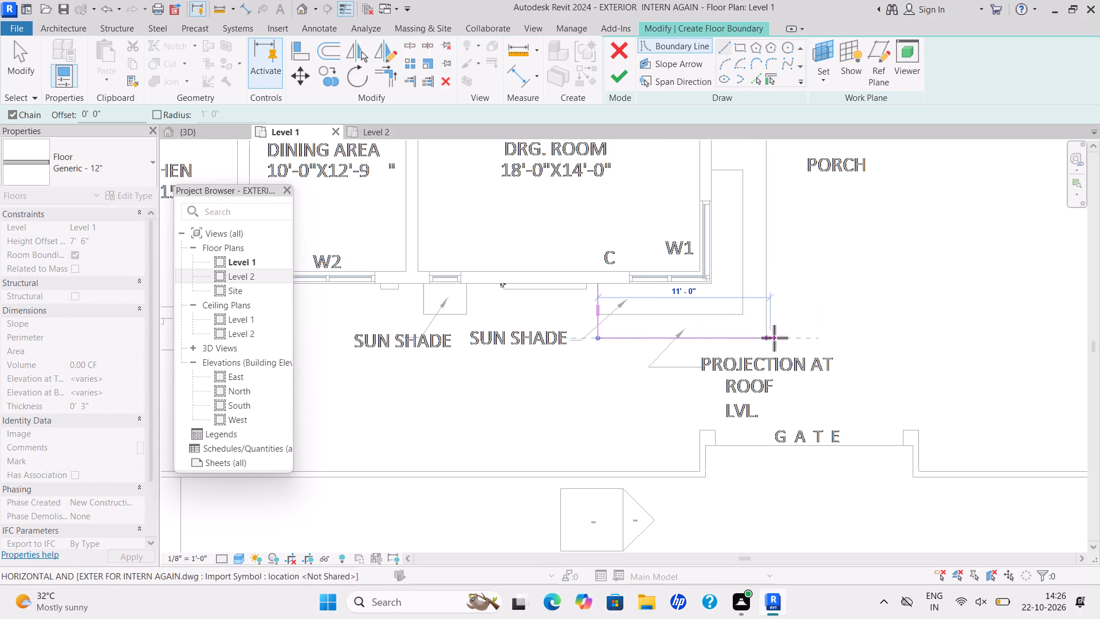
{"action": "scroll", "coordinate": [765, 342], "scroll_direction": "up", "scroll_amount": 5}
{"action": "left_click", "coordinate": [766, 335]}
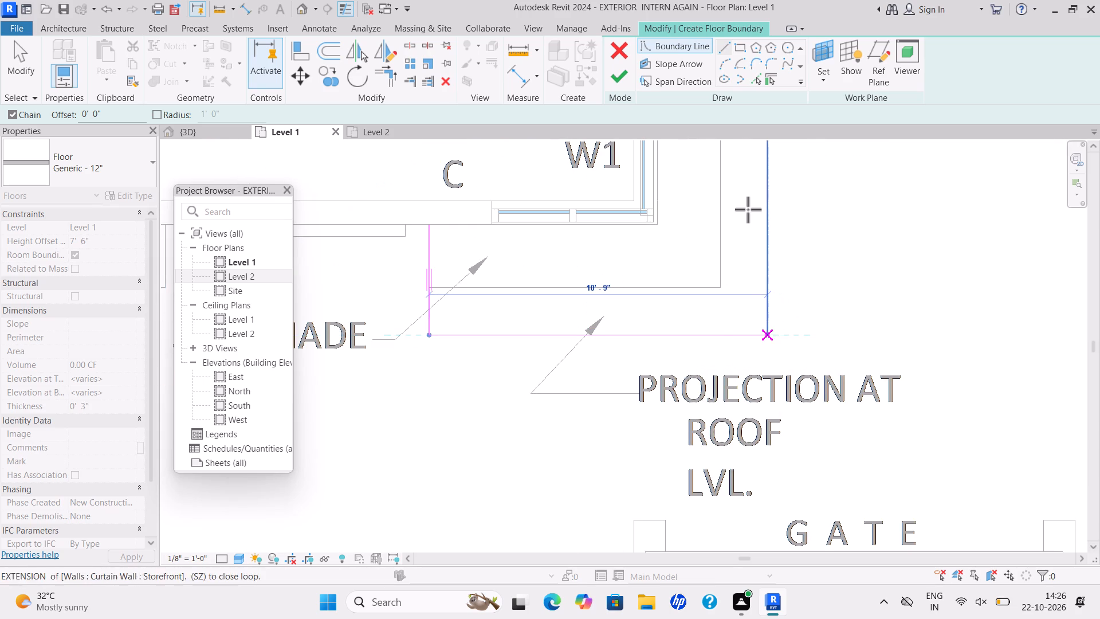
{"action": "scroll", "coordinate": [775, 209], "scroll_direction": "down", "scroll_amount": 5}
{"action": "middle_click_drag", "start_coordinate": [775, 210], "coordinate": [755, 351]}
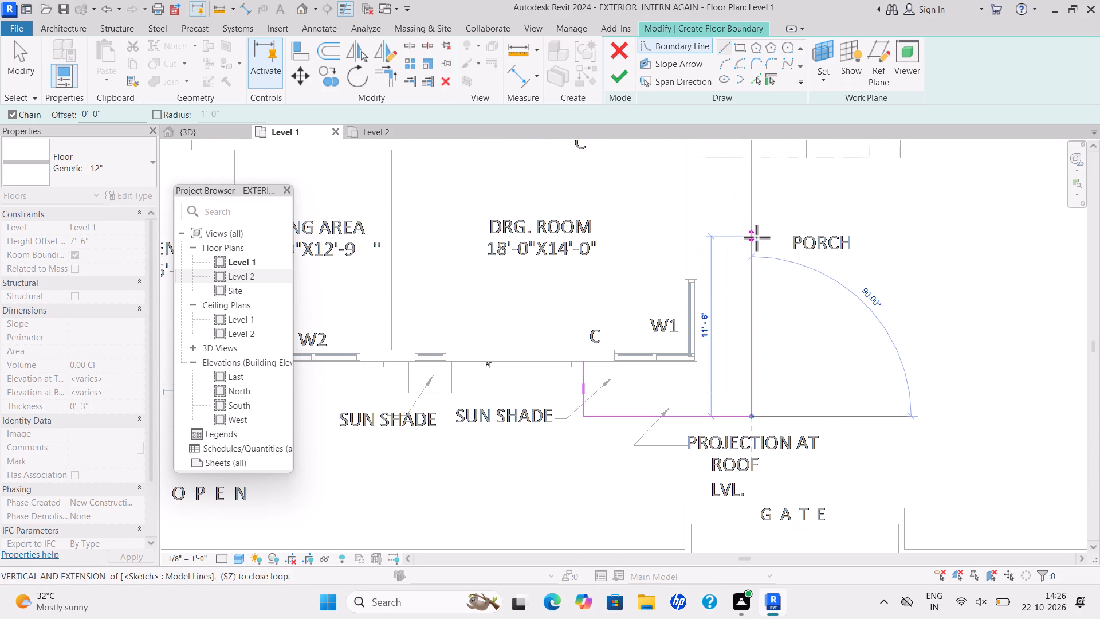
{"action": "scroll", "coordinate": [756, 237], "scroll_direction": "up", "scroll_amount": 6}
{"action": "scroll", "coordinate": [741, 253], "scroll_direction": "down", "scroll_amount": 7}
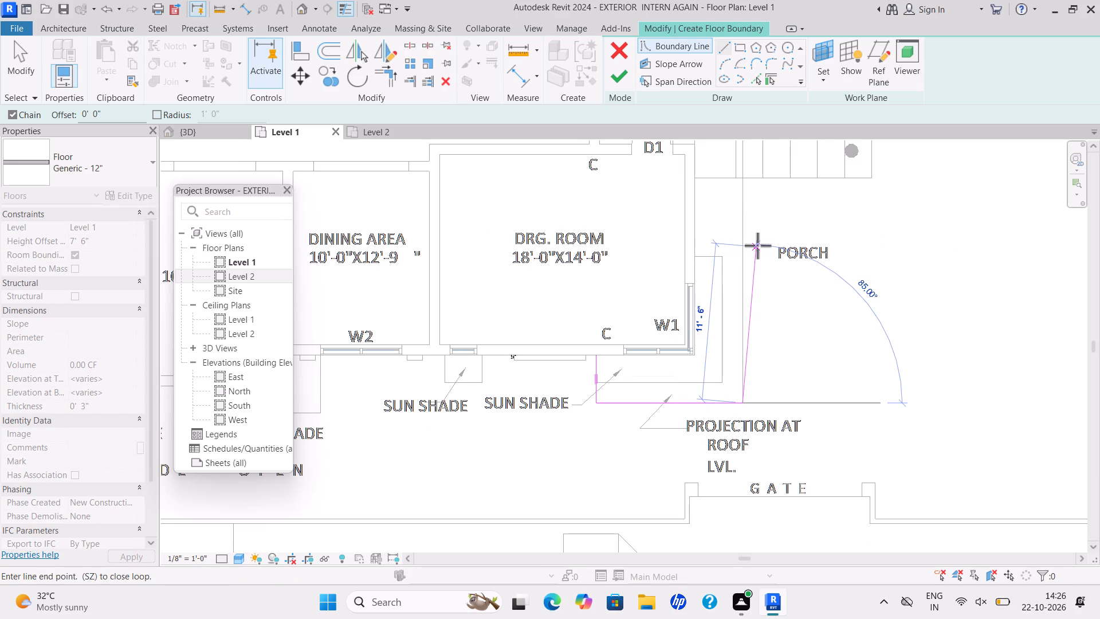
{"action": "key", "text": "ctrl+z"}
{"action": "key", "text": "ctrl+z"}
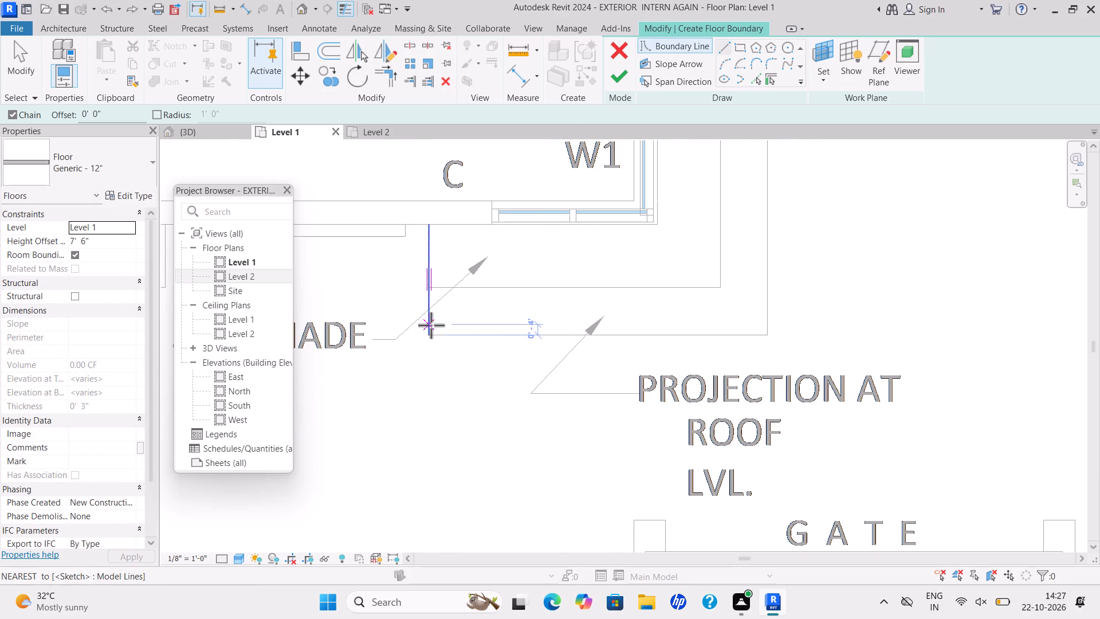
Shorten the sketched end edge to 2' 0" so it stops at the inner sun shade outline.
{"action": "key", "text": "Escape"}
{"action": "left_click", "coordinate": [431, 314]}
{"action": "scroll", "coordinate": [422, 332], "scroll_direction": "up", "scroll_amount": 4}
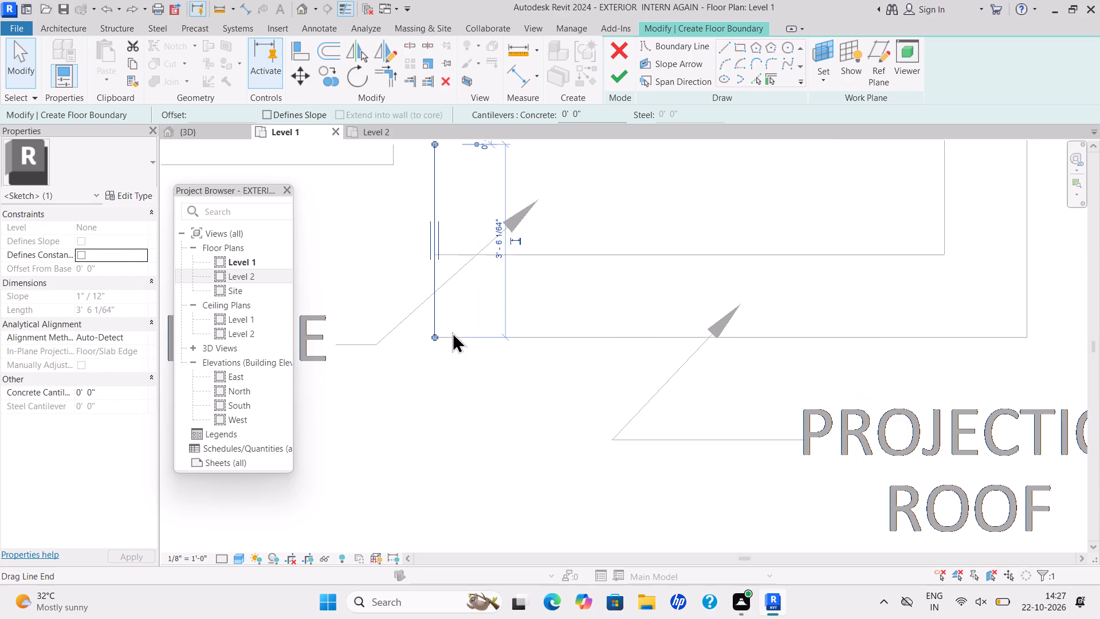
{"action": "left_click_drag", "start_coordinate": [434, 332], "coordinate": [434, 257]}
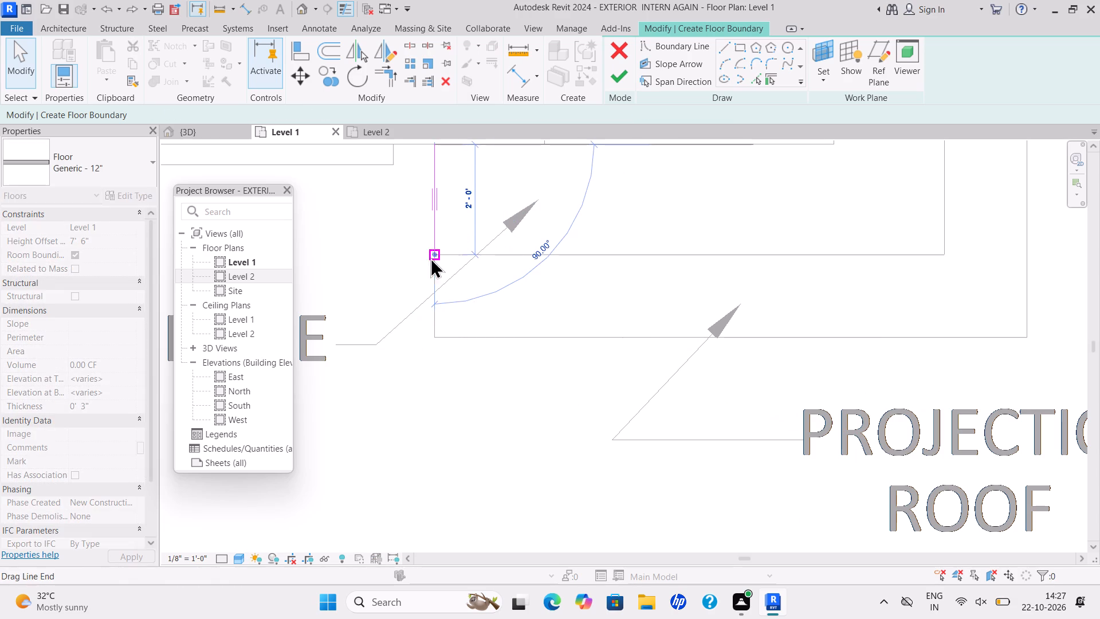
{"action": "key", "text": "Escape"}
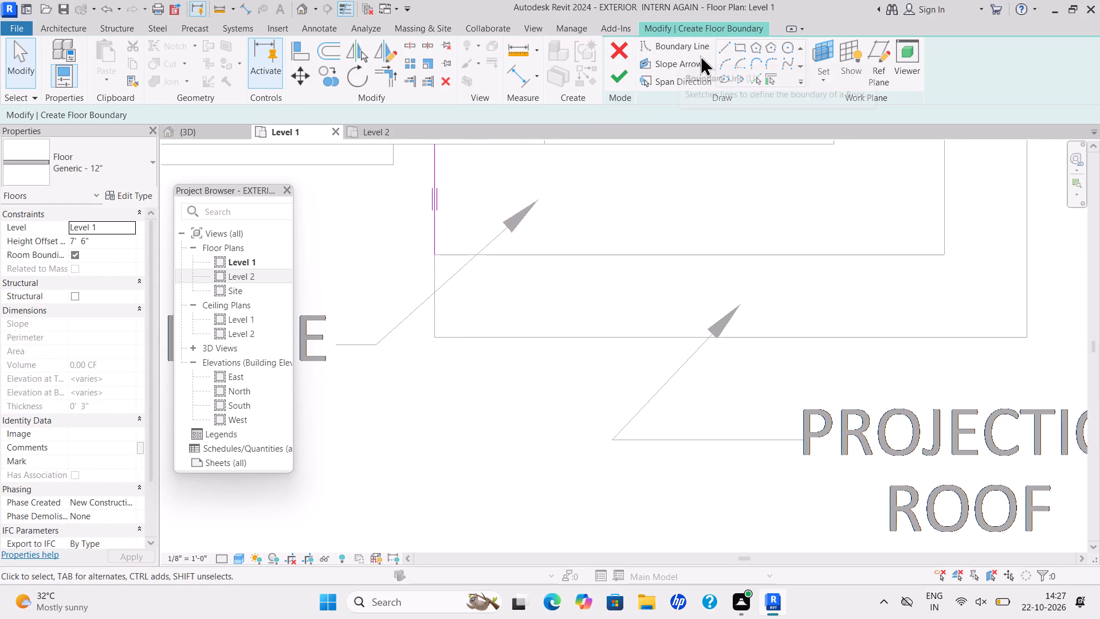
Sketch the sun shade's 9' 3" front edge along the inner outline, from the shortened end edge to the outer corner near the porch.
{"action": "double_click", "coordinate": [721, 44]}
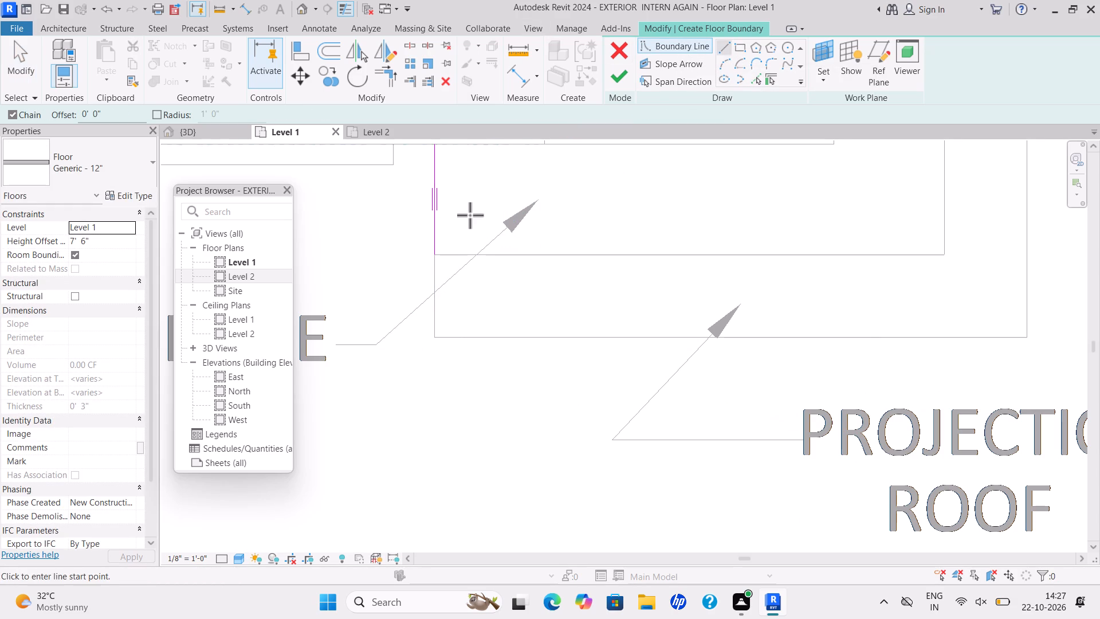
{"action": "left_click", "coordinate": [437, 253]}
{"action": "scroll", "coordinate": [795, 237], "scroll_direction": "down", "scroll_amount": 4}
{"action": "middle_click_drag", "start_coordinate": [795, 238], "coordinate": [787, 243]}
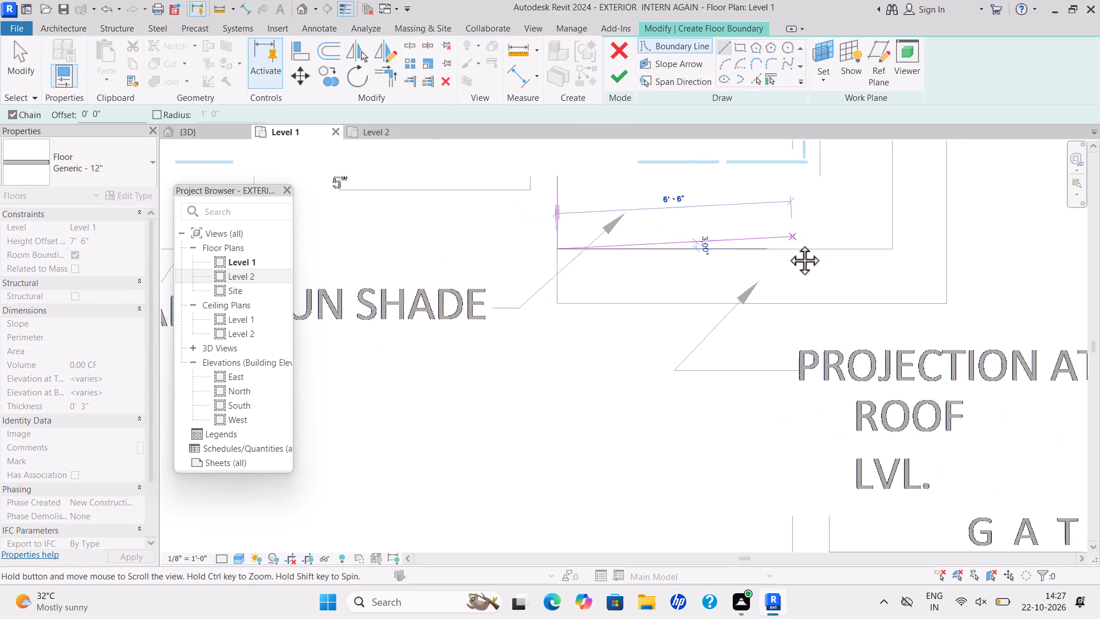
{"action": "scroll", "coordinate": [787, 243], "scroll_direction": "down", "scroll_amount": 2}
{"action": "middle_click_drag", "start_coordinate": [787, 243], "coordinate": [674, 276]}
{"action": "scroll", "coordinate": [651, 284], "scroll_direction": "down", "scroll_amount": 12}
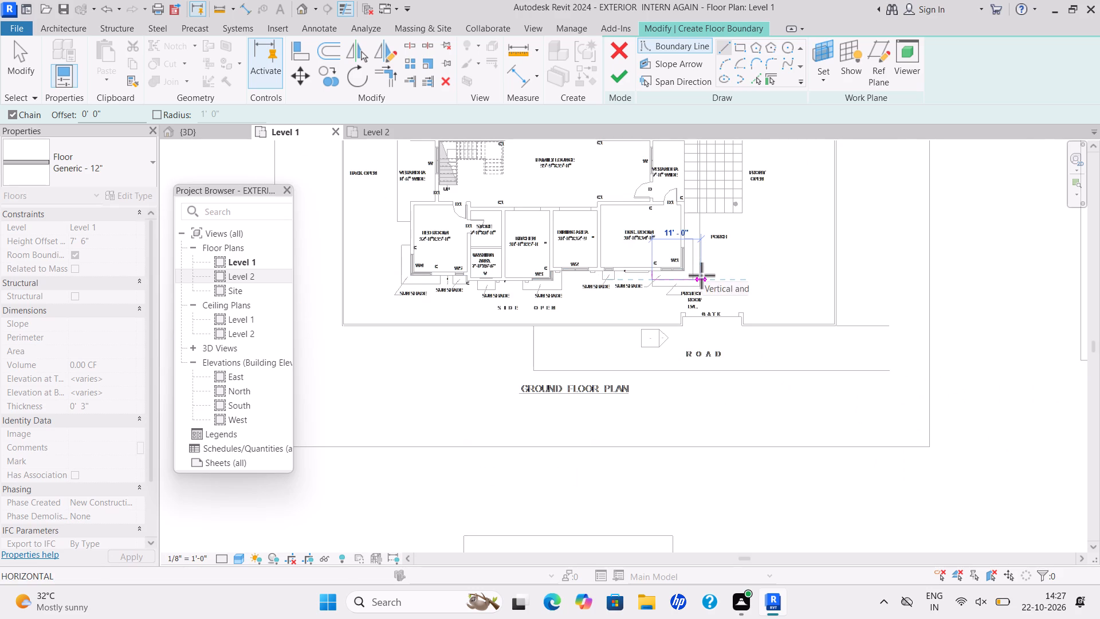
{"action": "scroll", "coordinate": [708, 276], "scroll_direction": "up", "scroll_amount": 11}
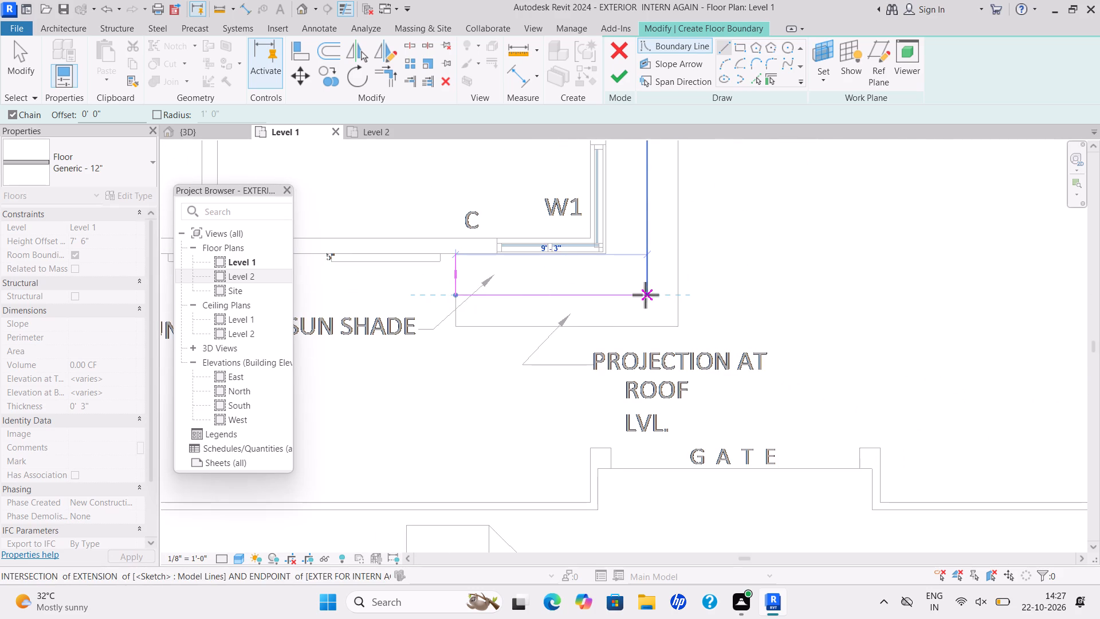
{"action": "scroll", "coordinate": [677, 287], "scroll_direction": "up", "scroll_amount": 4}
{"action": "left_click", "coordinate": [629, 301]}
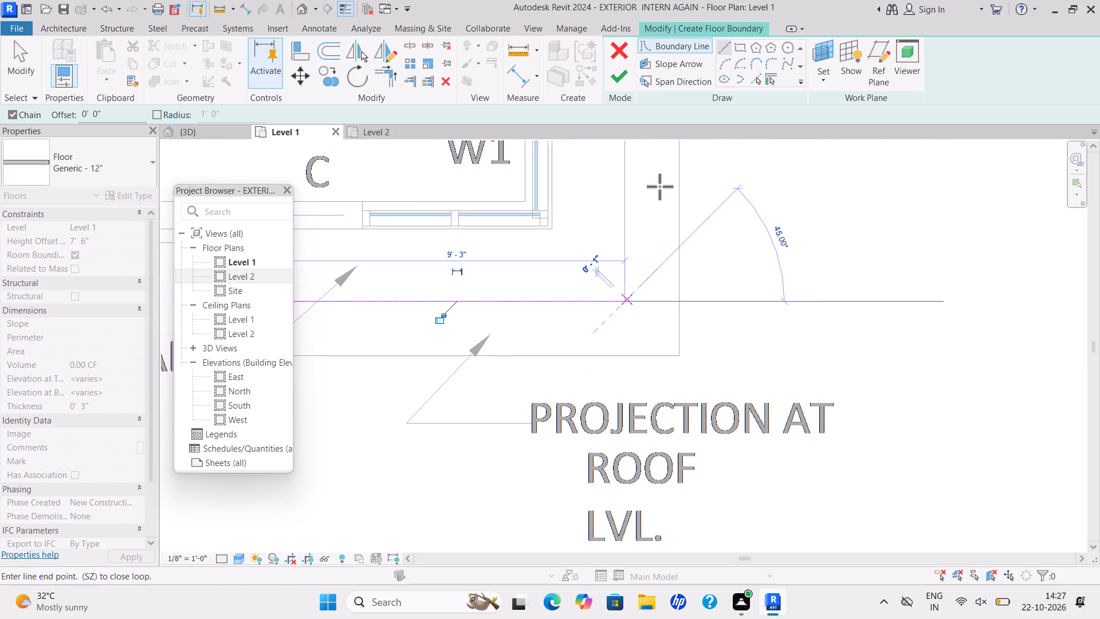
Trace the sun shade's porch-side edge along the inner outline and add the 2' 0" return to the drawing room wall face.
{"action": "scroll", "coordinate": [658, 185], "scroll_direction": "down", "scroll_amount": 3}
{"action": "middle_click_drag", "start_coordinate": [658, 186], "coordinate": [666, 328]}
{"action": "scroll", "coordinate": [654, 180], "scroll_direction": "up", "scroll_amount": 4}
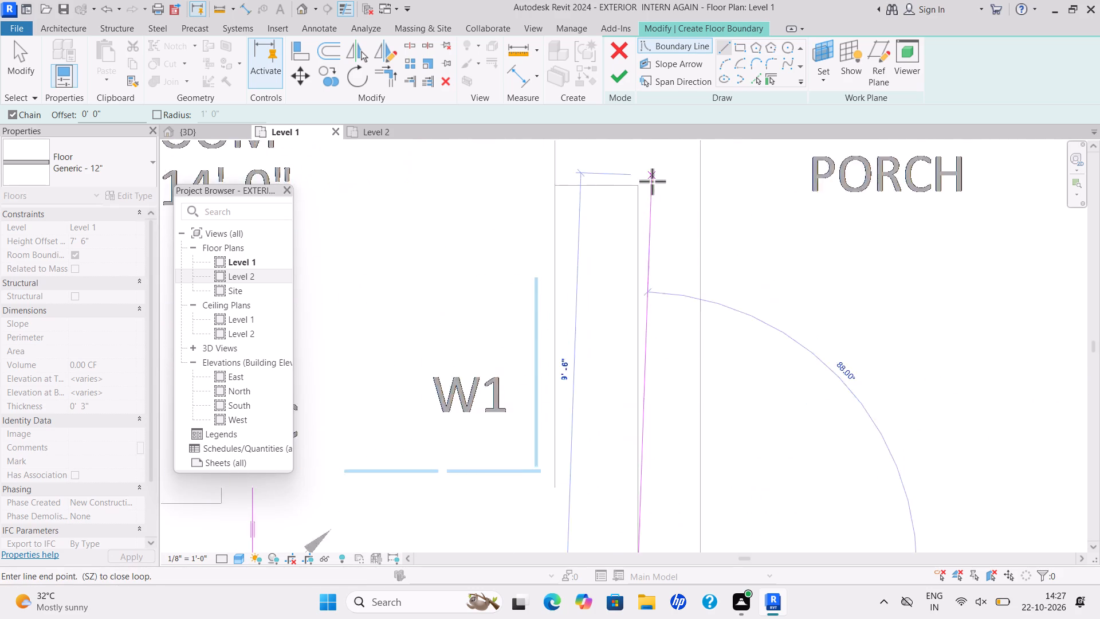
{"action": "scroll", "coordinate": [652, 181], "scroll_direction": "up", "scroll_amount": 8}
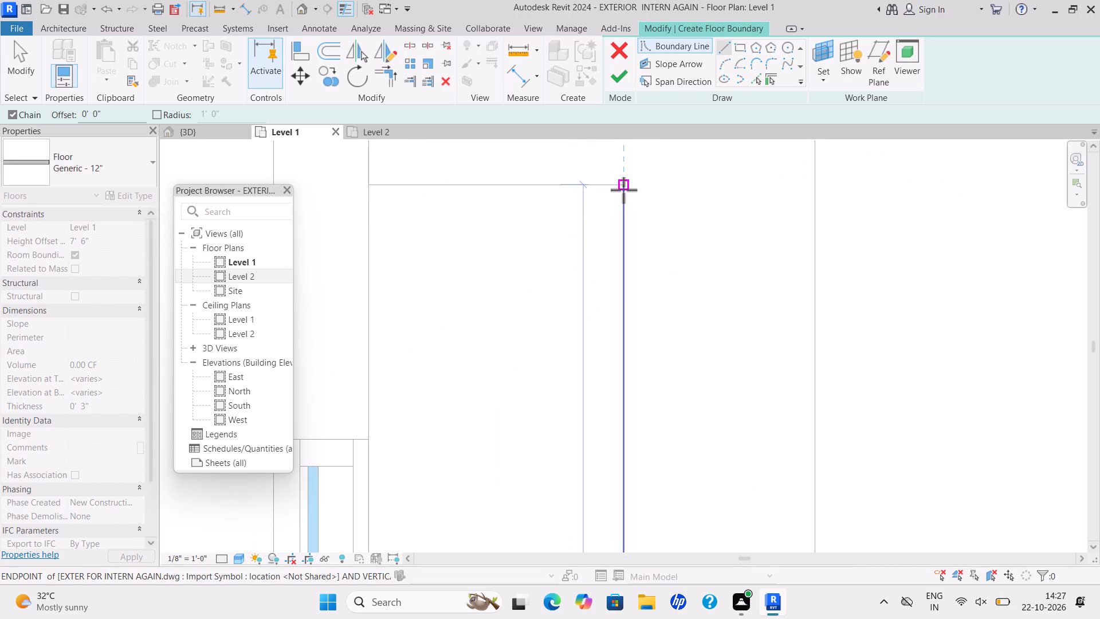
{"action": "scroll", "coordinate": [626, 179], "scroll_direction": "up", "scroll_amount": 4}
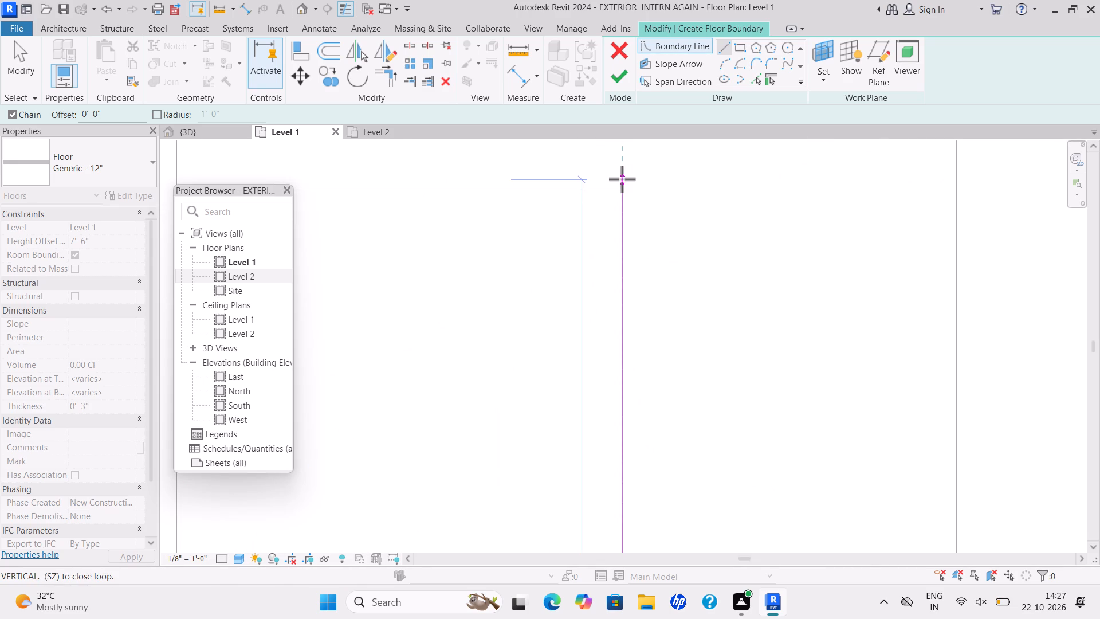
{"action": "left_click", "coordinate": [626, 191]}
{"action": "middle_click_drag", "start_coordinate": [500, 186], "coordinate": [565, 202]}
{"action": "scroll", "coordinate": [501, 186], "scroll_direction": "down", "scroll_amount": 3}
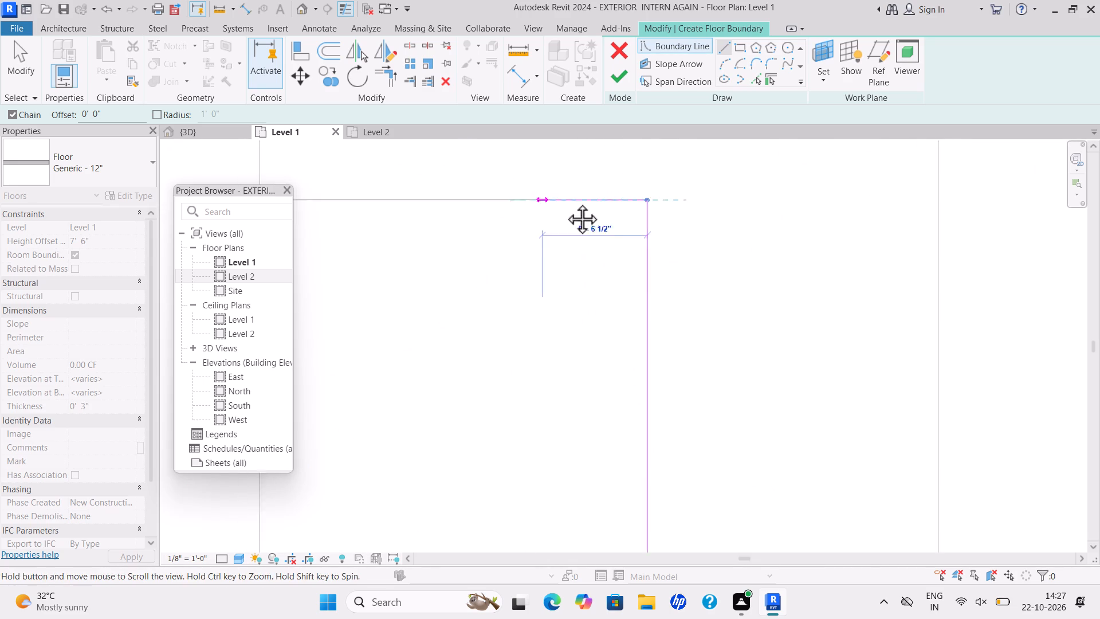
{"action": "middle_click_drag", "start_coordinate": [565, 202], "coordinate": [830, 189]}
{"action": "scroll", "coordinate": [565, 202], "scroll_direction": "down", "scroll_amount": 3}
{"action": "middle_click", "coordinate": [831, 189]}
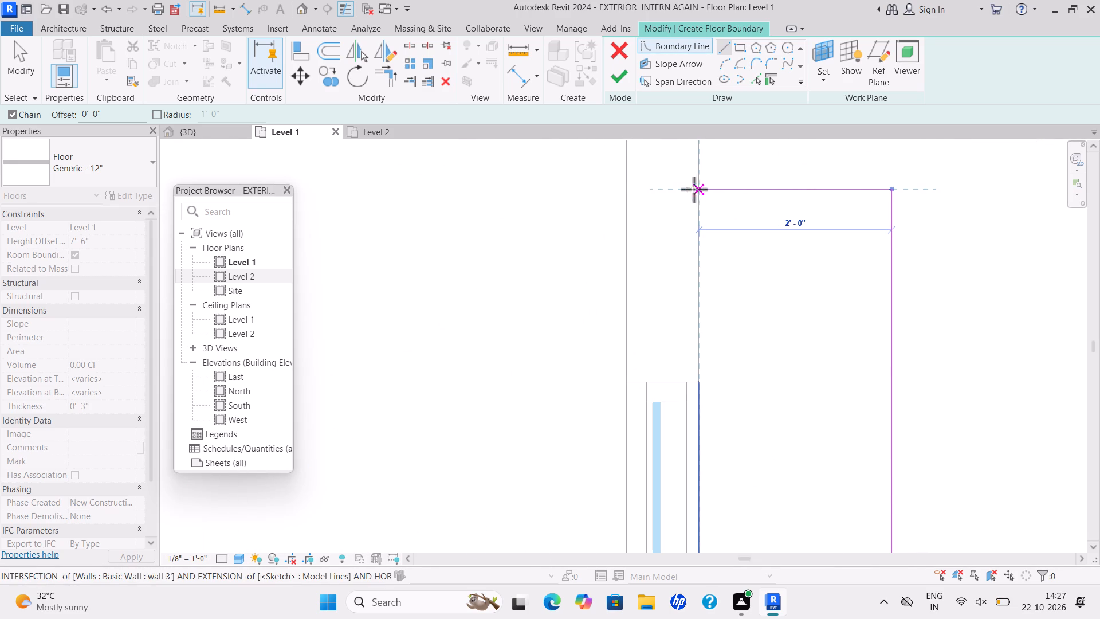
{"action": "scroll", "coordinate": [700, 191], "scroll_direction": "up", "scroll_amount": 5}
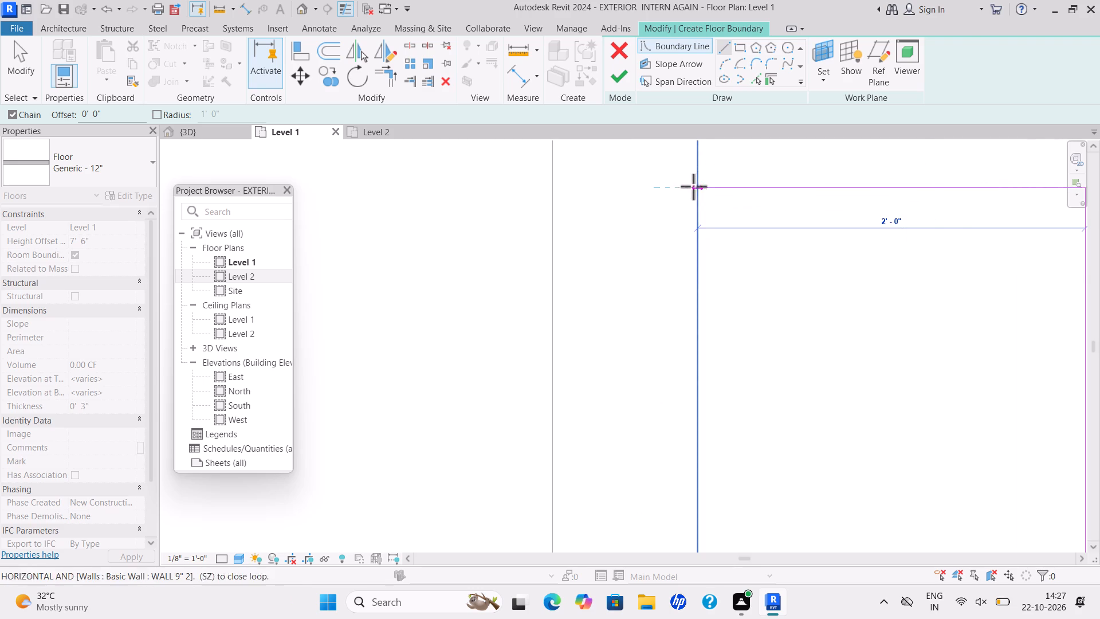
{"action": "left_click", "coordinate": [693, 187]}
Close the boundary along the wall faces around the W1 corner, with a 7' 3" edge back to the start, and finish the floor.
{"action": "scroll", "coordinate": [690, 378], "scroll_direction": "down", "scroll_amount": 1}
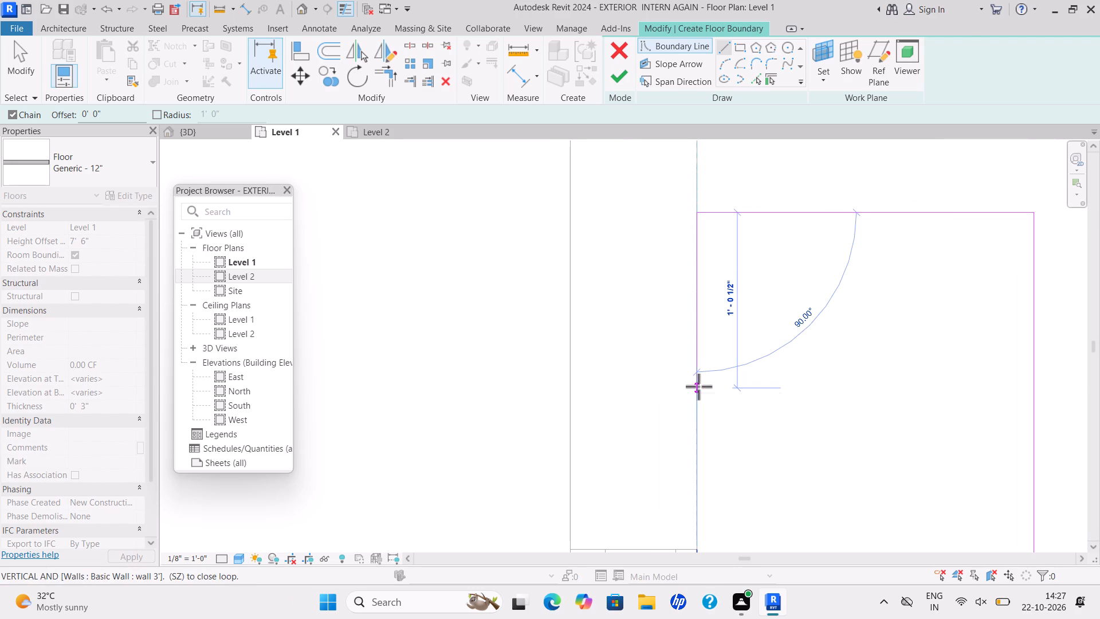
{"action": "scroll", "coordinate": [727, 323], "scroll_direction": "down", "scroll_amount": 8}
{"action": "middle_click_drag", "start_coordinate": [728, 358], "coordinate": [754, 69]}
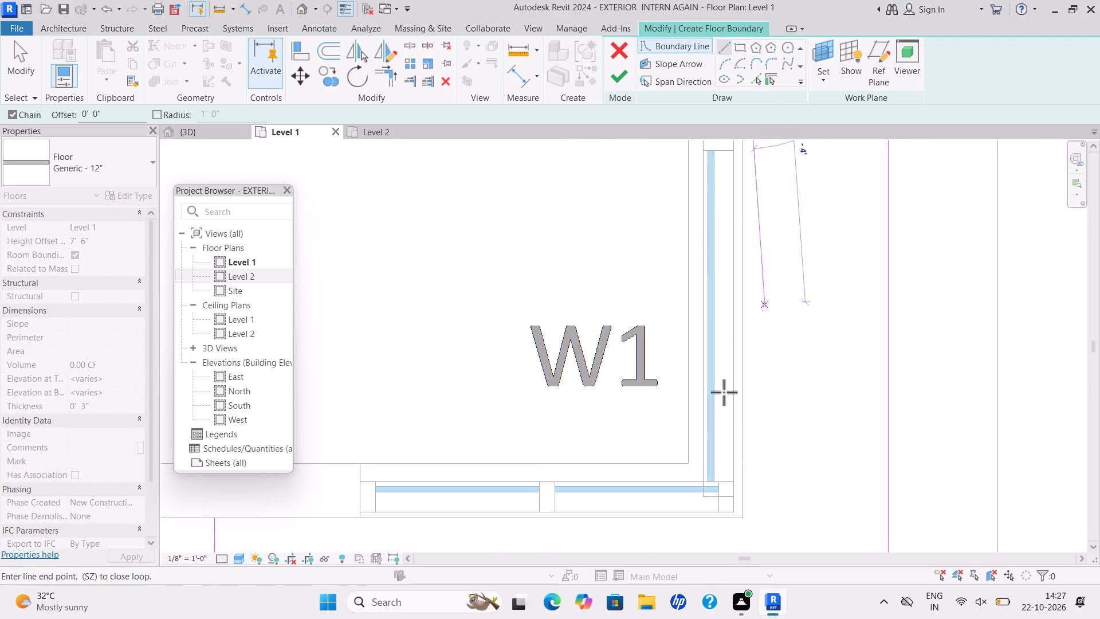
{"action": "scroll", "coordinate": [748, 519], "scroll_direction": "up", "scroll_amount": 9}
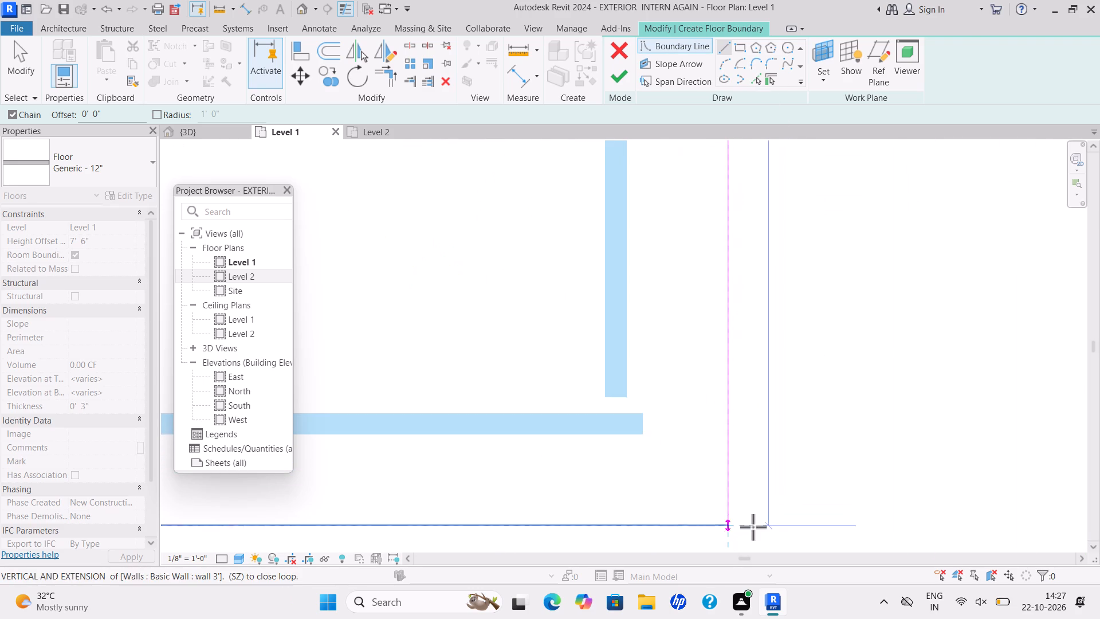
{"action": "scroll", "coordinate": [748, 526], "scroll_direction": "down", "scroll_amount": 3}
{"action": "middle_click_drag", "start_coordinate": [743, 523], "coordinate": [724, 276]}
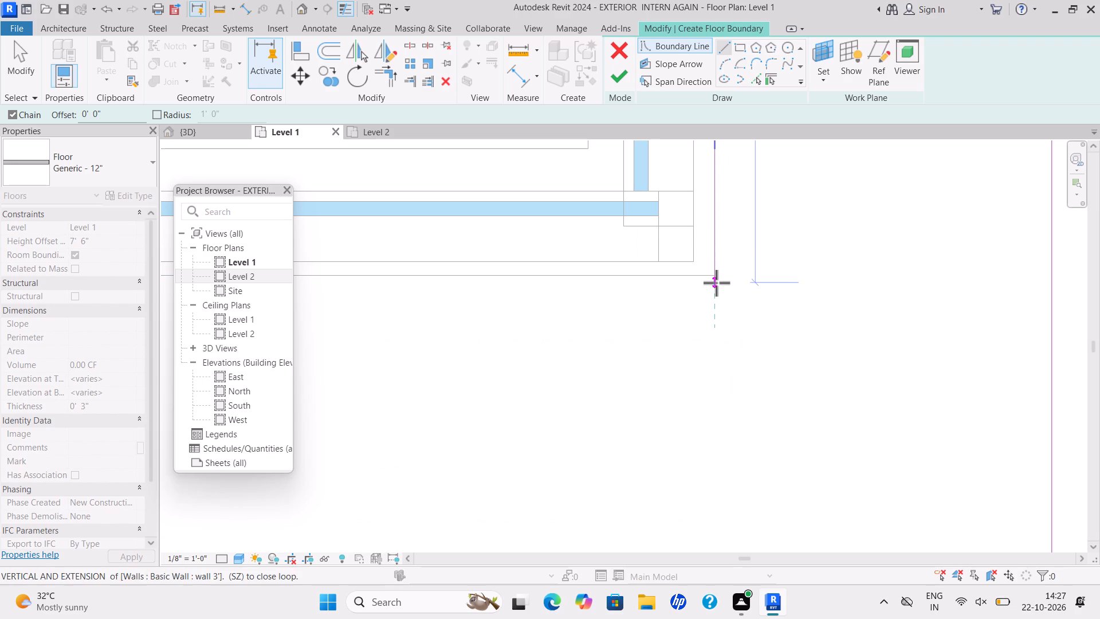
{"action": "left_click", "coordinate": [714, 275]}
{"action": "scroll", "coordinate": [571, 267], "scroll_direction": "down", "scroll_amount": 6}
{"action": "middle_click_drag", "start_coordinate": [571, 267], "coordinate": [996, 272]}
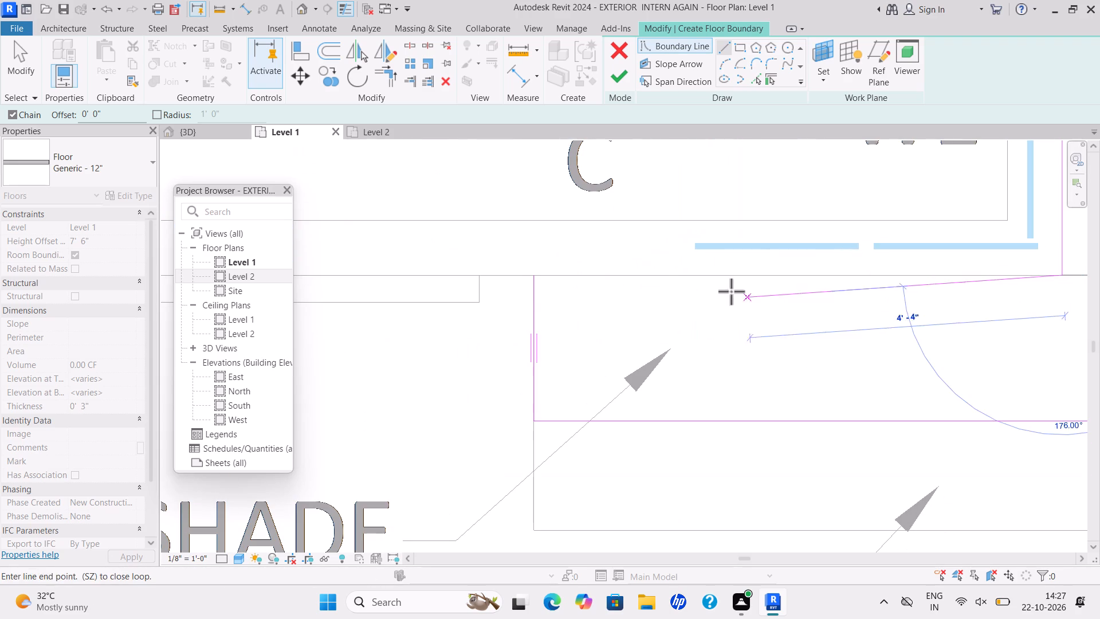
{"action": "left_click", "coordinate": [533, 275]}
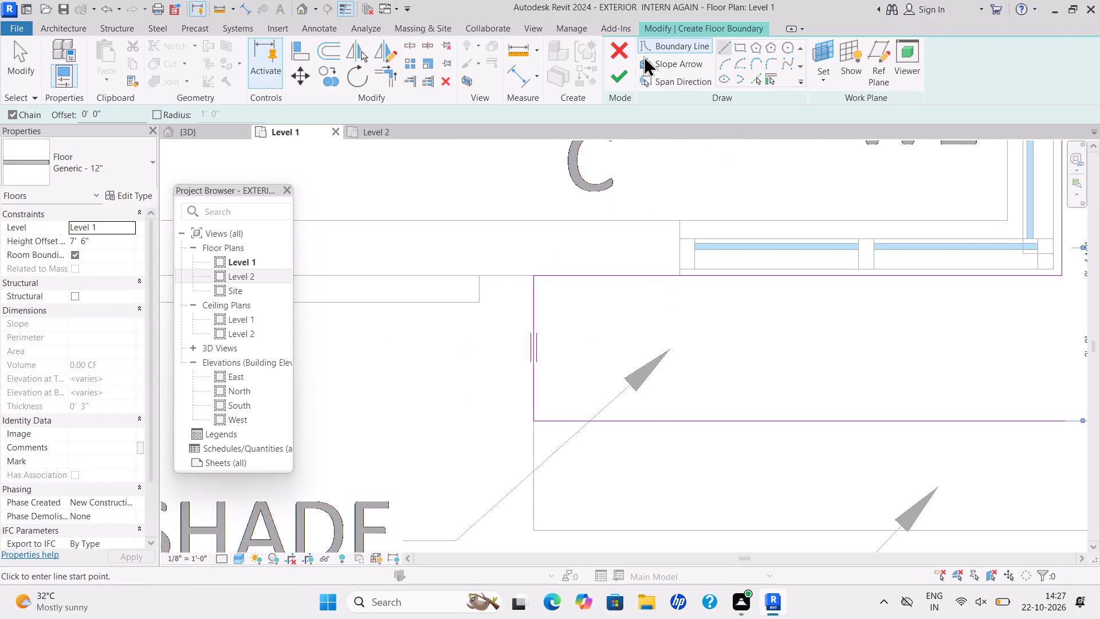
{"action": "left_click", "coordinate": [622, 70]}
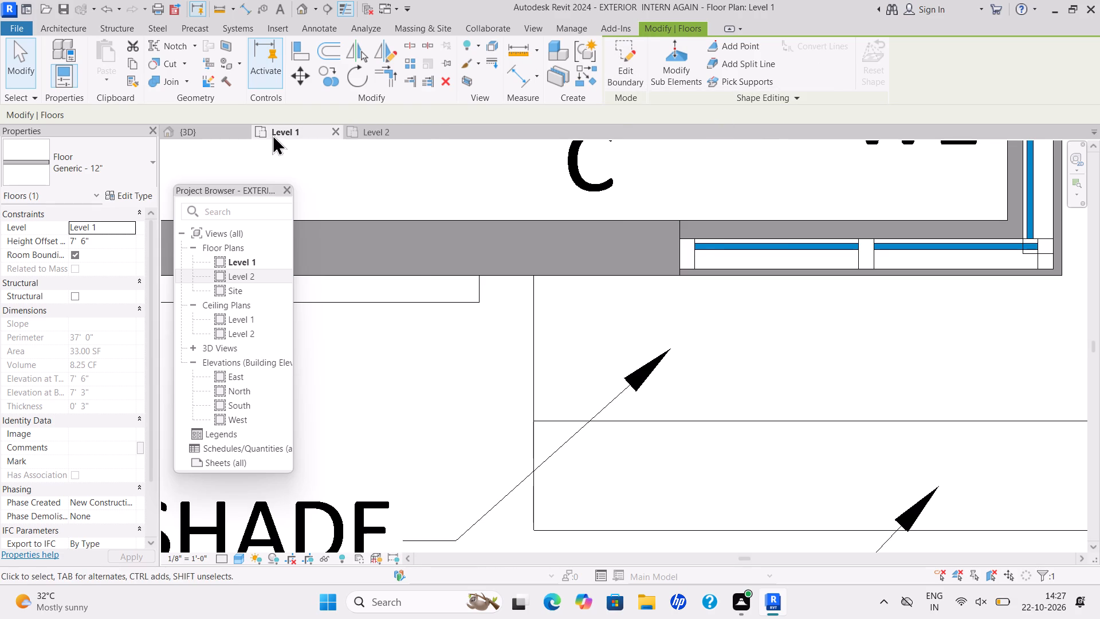
Examine the sun shades in the 3D view, especially the one over the drawing room's W1 corner window.
{"action": "left_click", "coordinate": [200, 132]}
{"action": "scroll", "coordinate": [626, 316], "scroll_direction": "down", "scroll_amount": 3}
{"action": "key", "text": "Escape"}
{"action": "scroll", "coordinate": [823, 470], "scroll_direction": "up", "scroll_amount": 2}
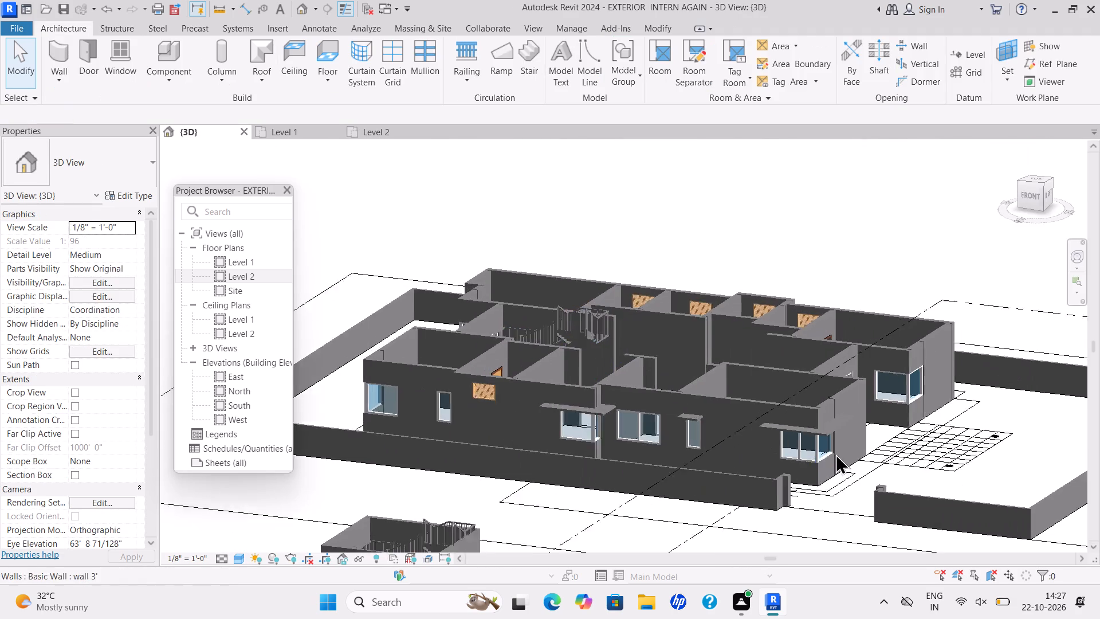
{"action": "scroll", "coordinate": [835, 453], "scroll_direction": "up", "scroll_amount": 7}
{"action": "scroll", "coordinate": [819, 415], "scroll_direction": "down", "scroll_amount": 2}
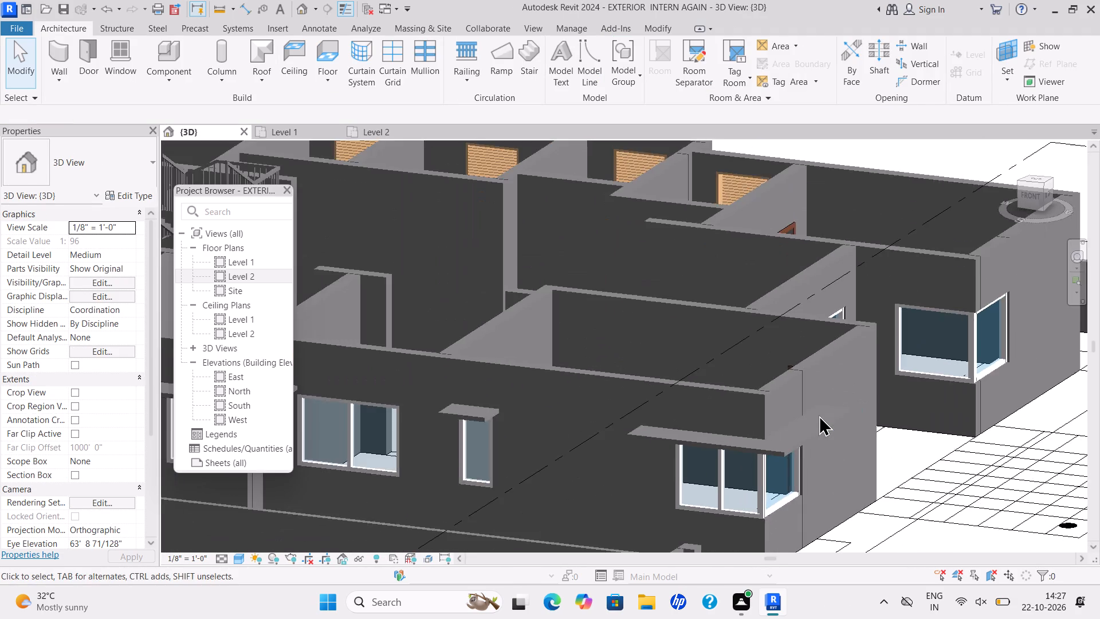
{"action": "scroll", "coordinate": [819, 415], "scroll_direction": "down", "scroll_amount": 2}
{"action": "scroll", "coordinate": [759, 401], "scroll_direction": "down", "scroll_amount": 5}
{"action": "middle_click_drag", "start_coordinate": [757, 401], "coordinate": [839, 411]}
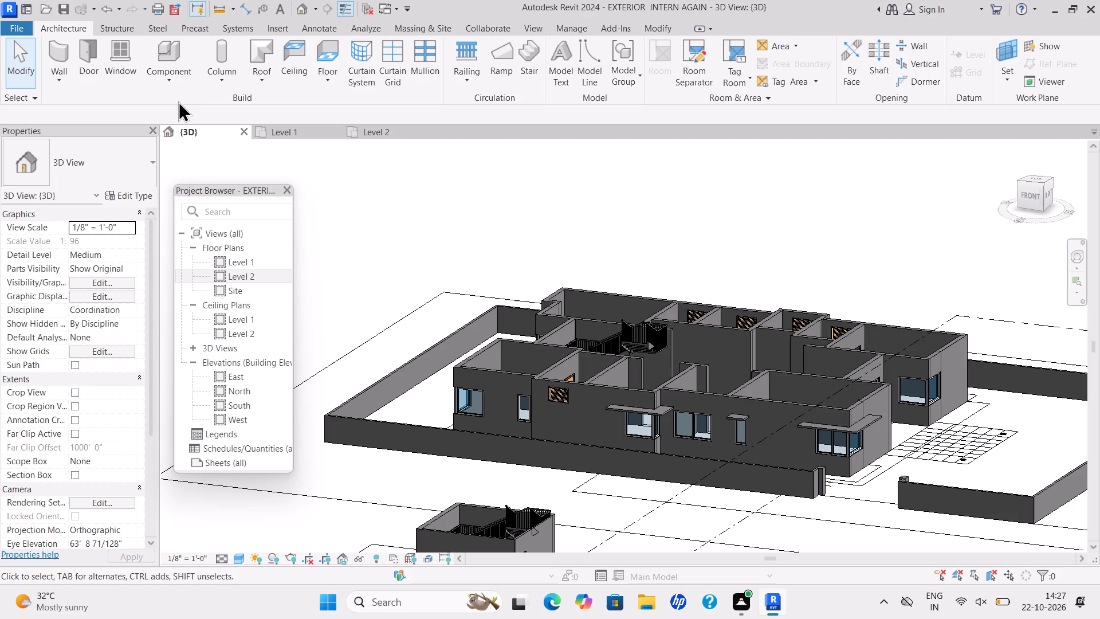
Review the Level 1 plan for the sun shade outlines along the side-open wall, from the drawing room to the W4 bedroom.
{"action": "left_click", "coordinate": [294, 124]}
{"action": "left_click", "coordinate": [299, 135]}
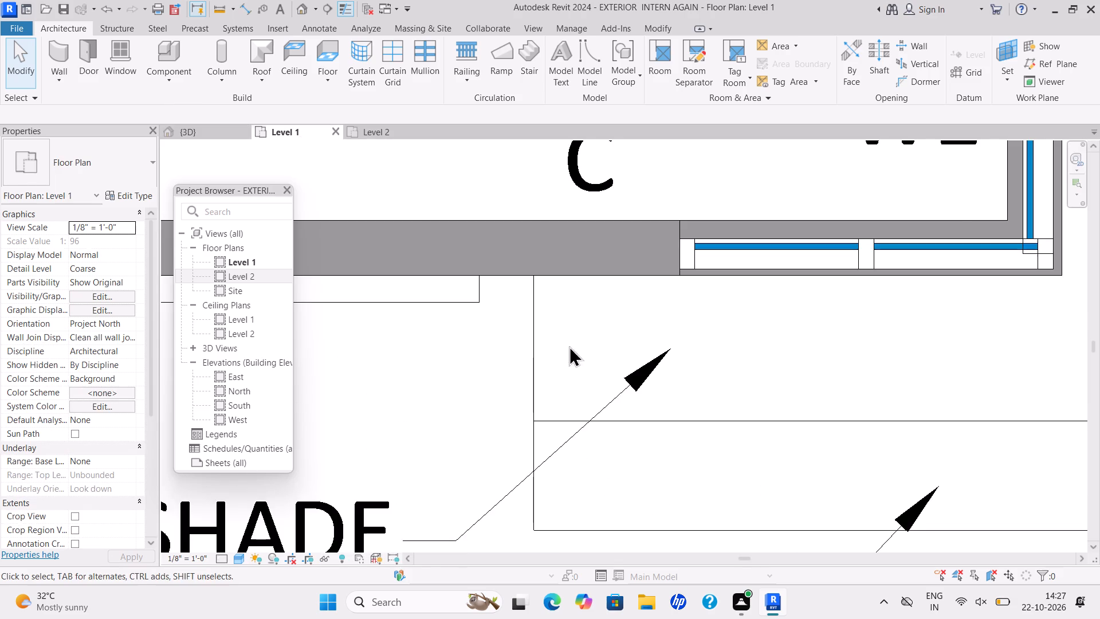
{"action": "scroll", "coordinate": [666, 384], "scroll_direction": "down", "scroll_amount": 14}
{"action": "middle_click_drag", "start_coordinate": [677, 382], "coordinate": [840, 357]}
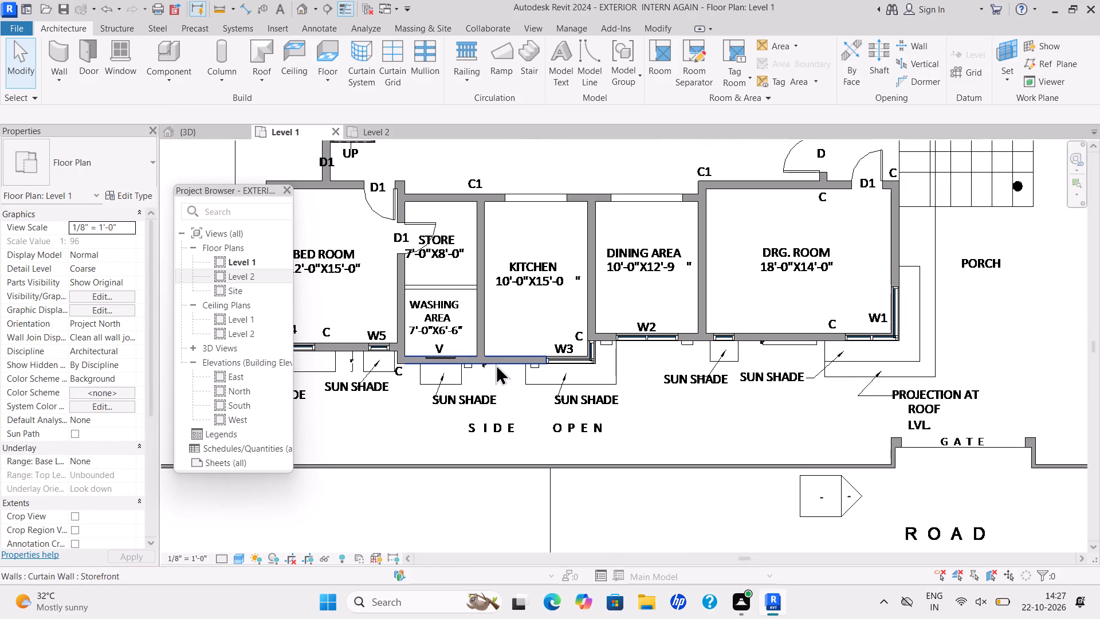
{"action": "scroll", "coordinate": [516, 361], "scroll_direction": "down", "scroll_amount": 1}
{"action": "middle_click_drag", "start_coordinate": [516, 361], "coordinate": [608, 356]}
{"action": "scroll", "coordinate": [608, 356], "scroll_direction": "down", "scroll_amount": 1}
{"action": "scroll", "coordinate": [492, 346], "scroll_direction": "up", "scroll_amount": 5}
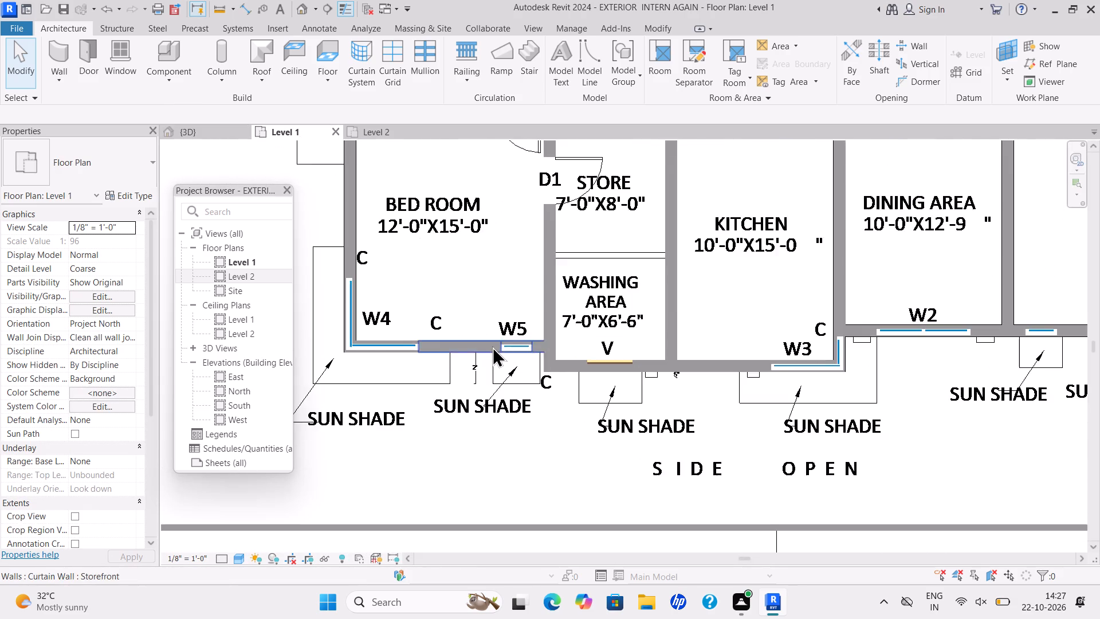
{"action": "scroll", "coordinate": [494, 346], "scroll_direction": "up", "scroll_amount": 4}
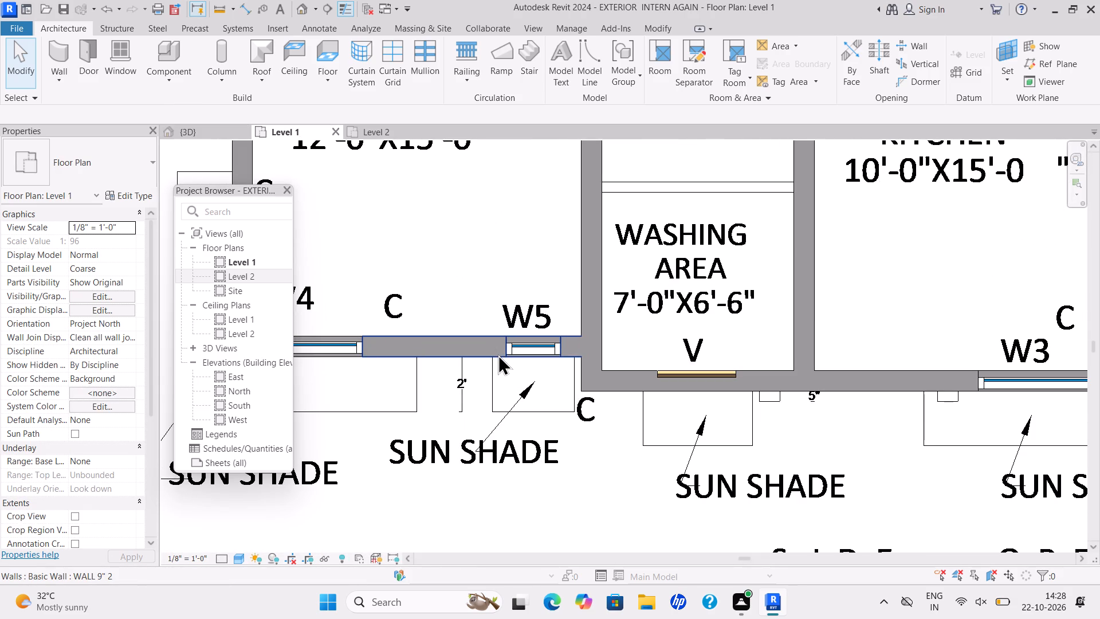
{"action": "scroll", "coordinate": [720, 406], "scroll_direction": "down", "scroll_amount": 4}
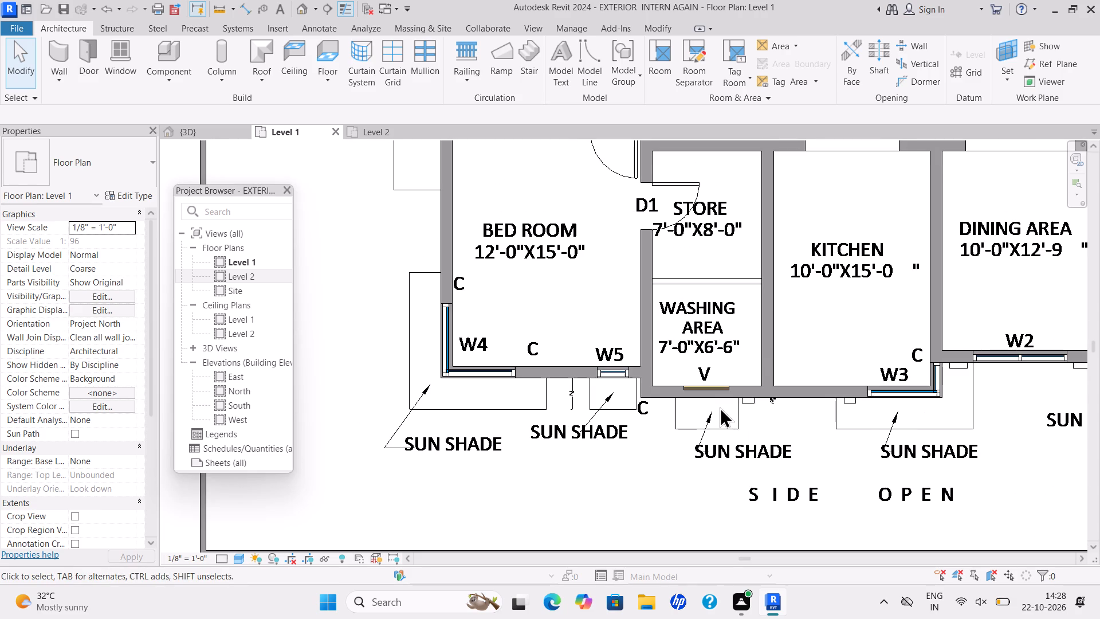
{"action": "middle_click_drag", "start_coordinate": [721, 408], "coordinate": [722, 435]}
{"action": "scroll", "coordinate": [721, 408], "scroll_direction": "down", "scroll_amount": 6}
{"action": "middle_click_drag", "start_coordinate": [720, 437], "coordinate": [709, 452]}
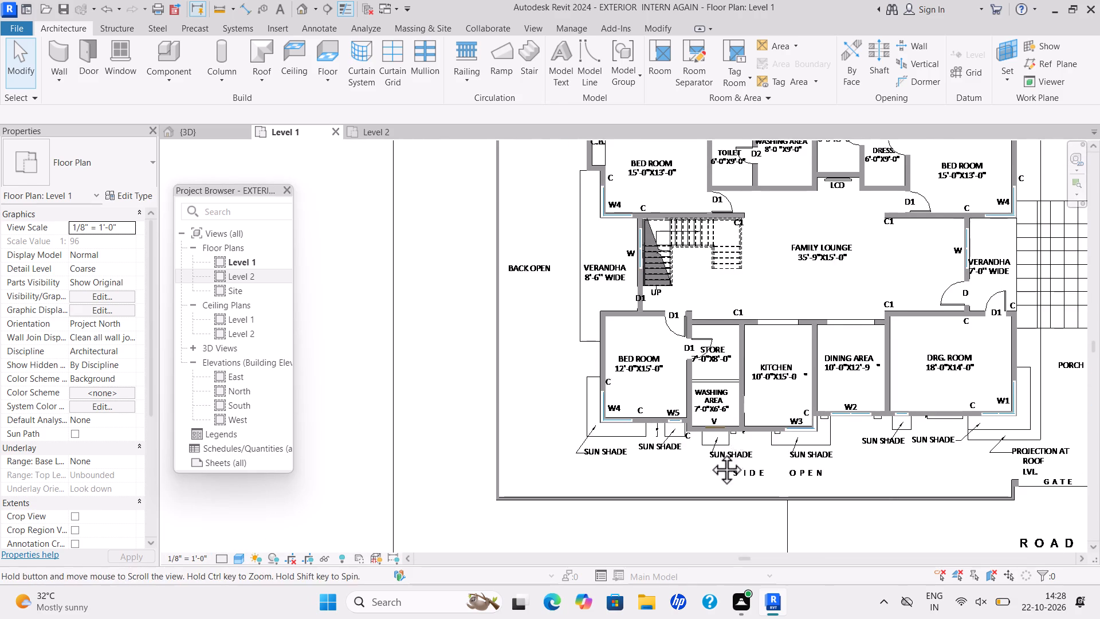
{"action": "middle_click_drag", "start_coordinate": [709, 452], "coordinate": [709, 453]}
{"action": "scroll", "coordinate": [703, 449], "scroll_direction": "down", "scroll_amount": 1}
{"action": "middle_click_drag", "start_coordinate": [703, 449], "coordinate": [677, 473]}
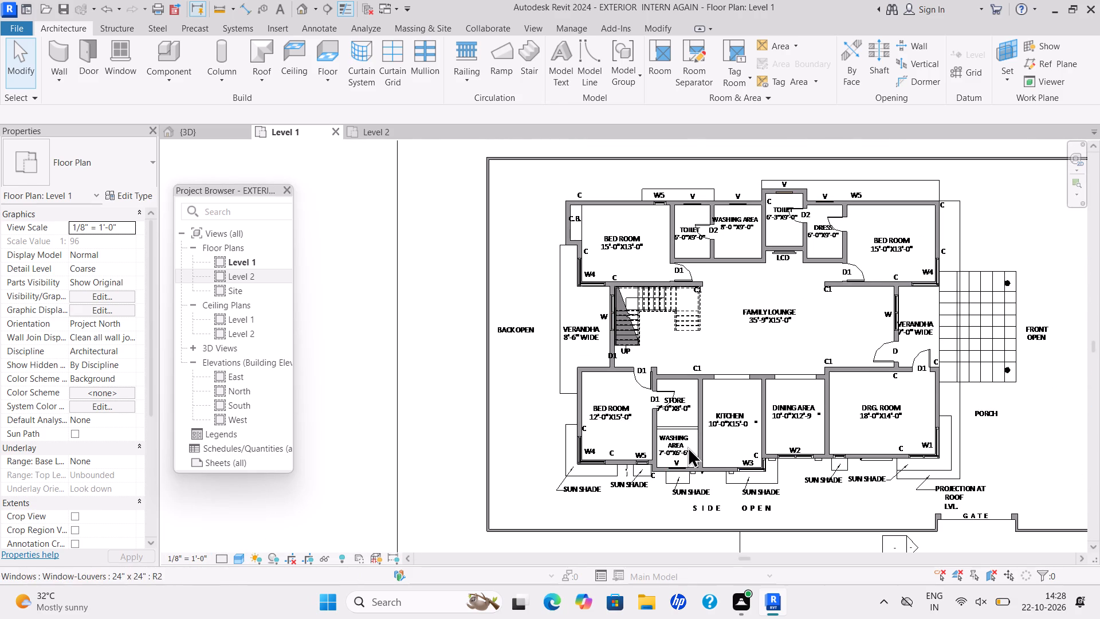
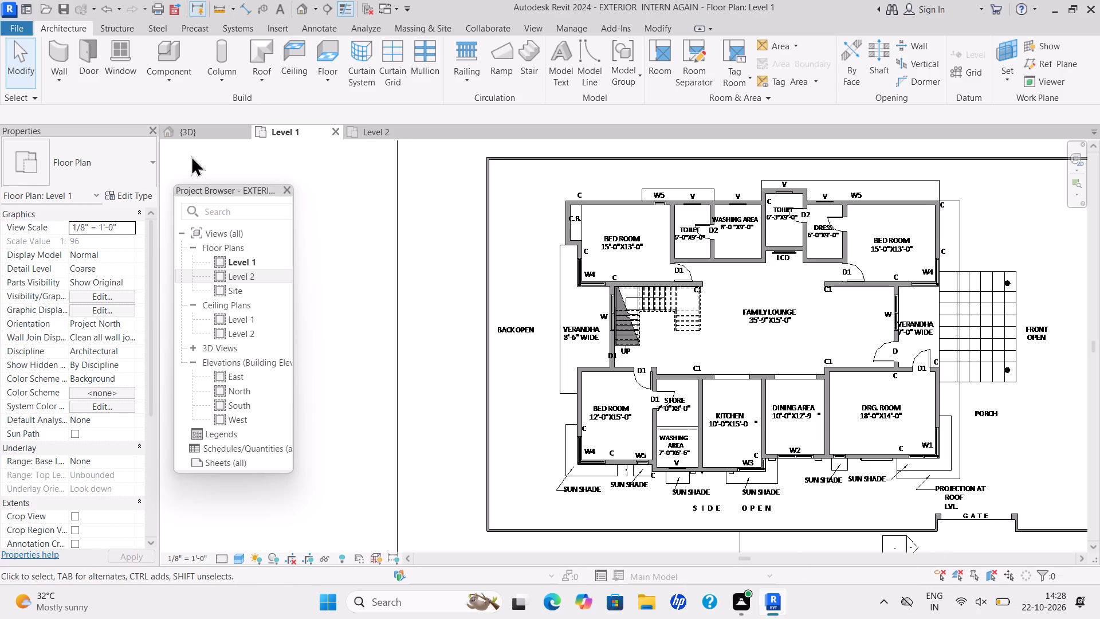
Start an architectural floor on Level 1 and sketch the corner W4 sun shade's 2'-0" north end and 8'-9" outer west edge.
{"action": "left_click", "coordinate": [324, 78]}
{"action": "left_click", "coordinate": [337, 100]}
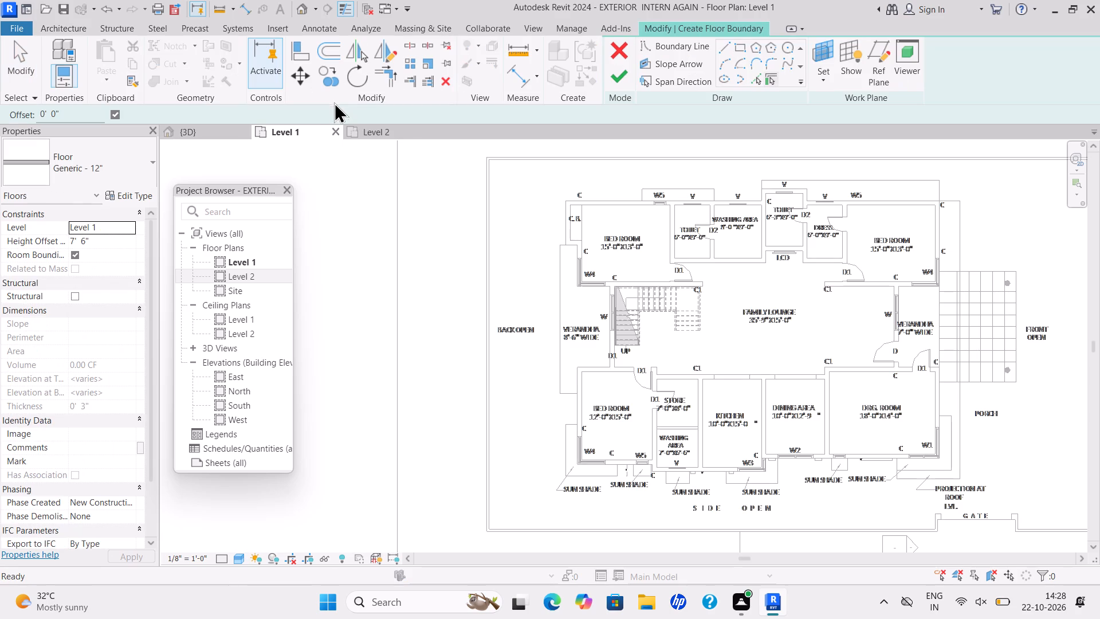
{"action": "scroll", "coordinate": [545, 423], "scroll_direction": "up", "scroll_amount": 4}
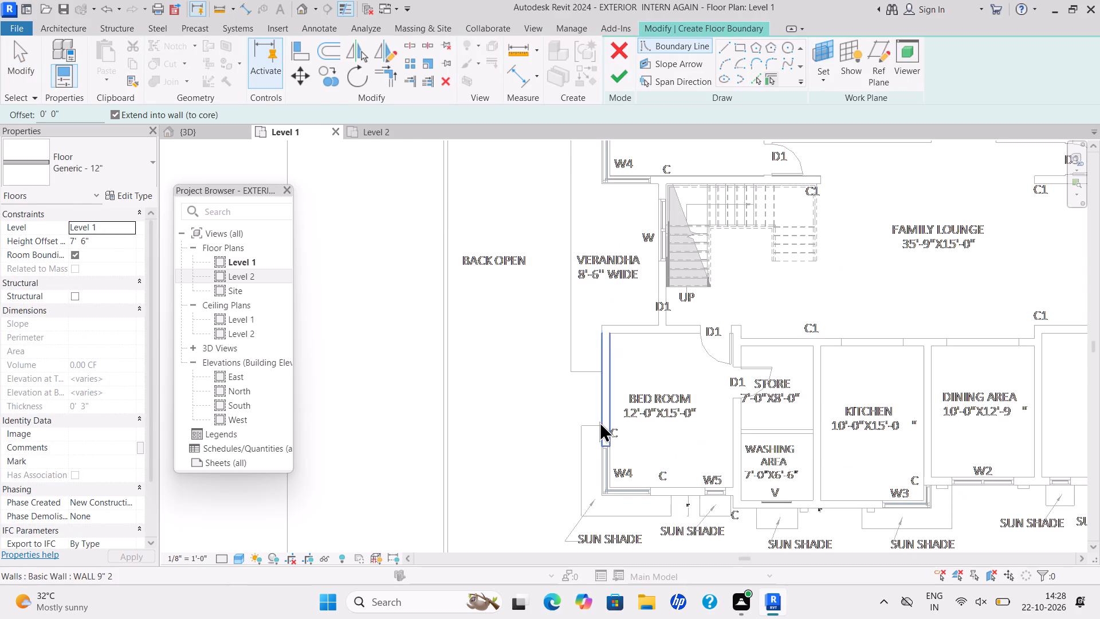
{"action": "scroll", "coordinate": [599, 421], "scroll_direction": "up", "scroll_amount": 1}
{"action": "double_click", "coordinate": [724, 42]}
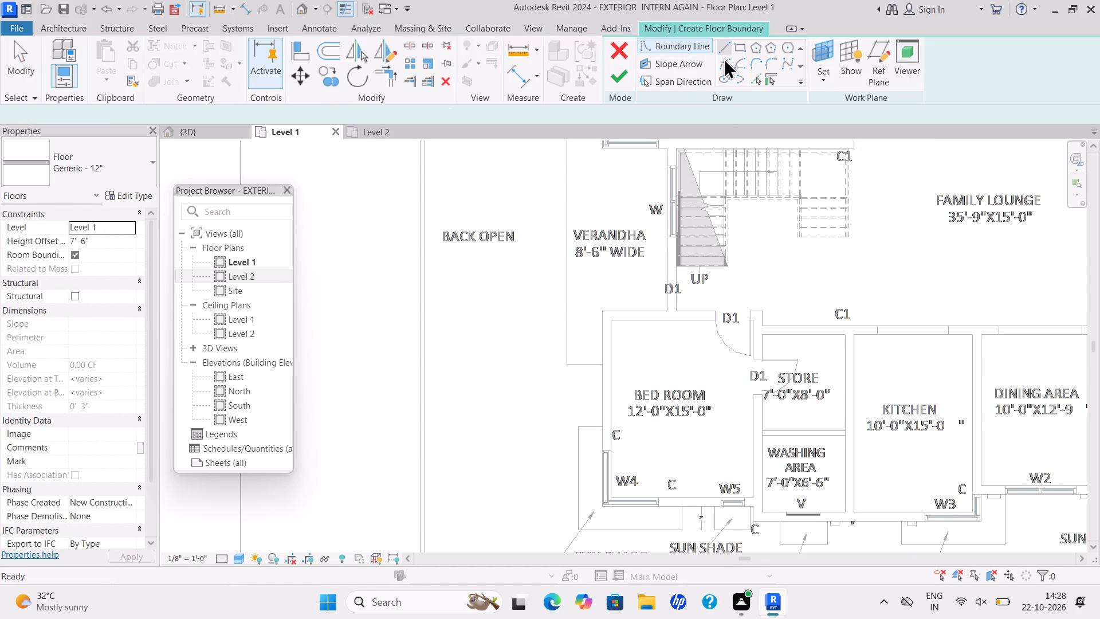
{"action": "scroll", "coordinate": [619, 428], "scroll_direction": "up", "scroll_amount": 7}
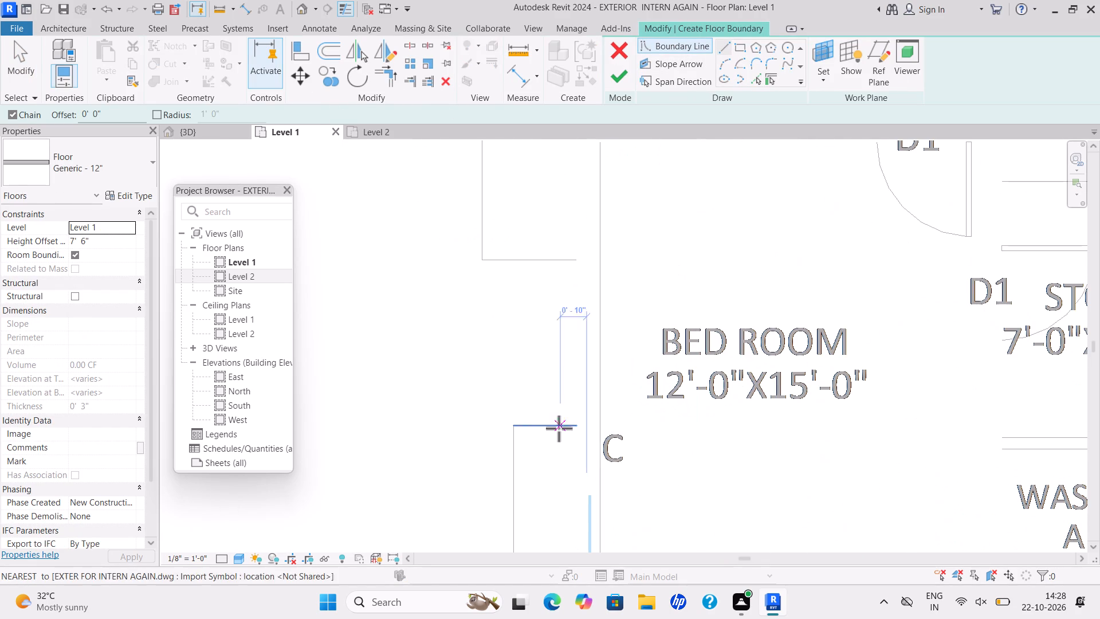
{"action": "left_click", "coordinate": [579, 428]}
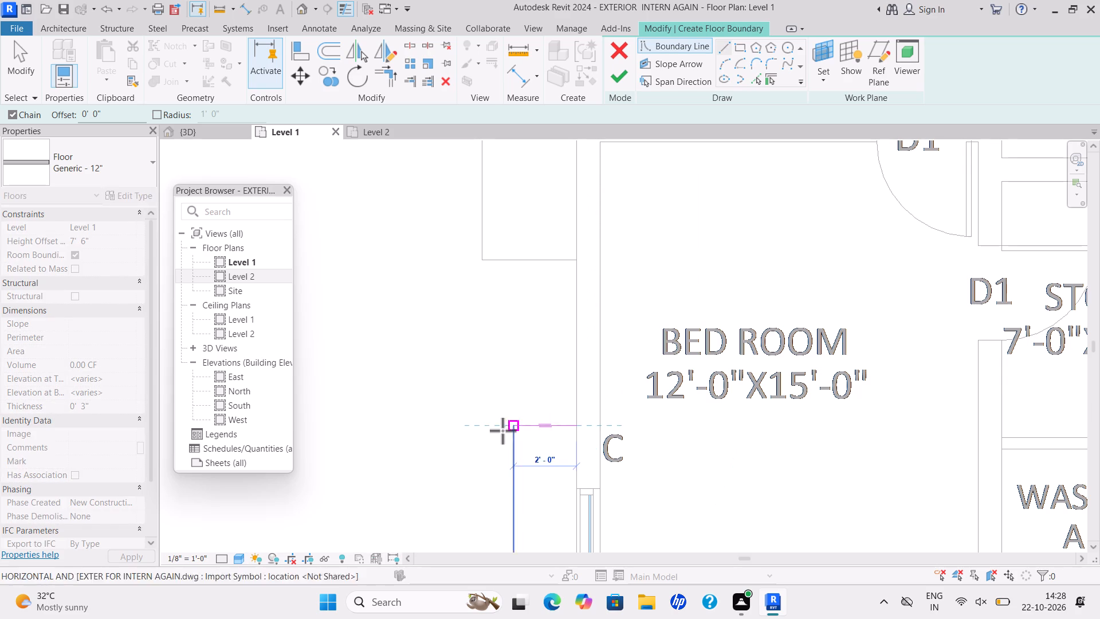
{"action": "left_click_drag", "start_coordinate": [518, 431], "coordinate": [520, 440]}
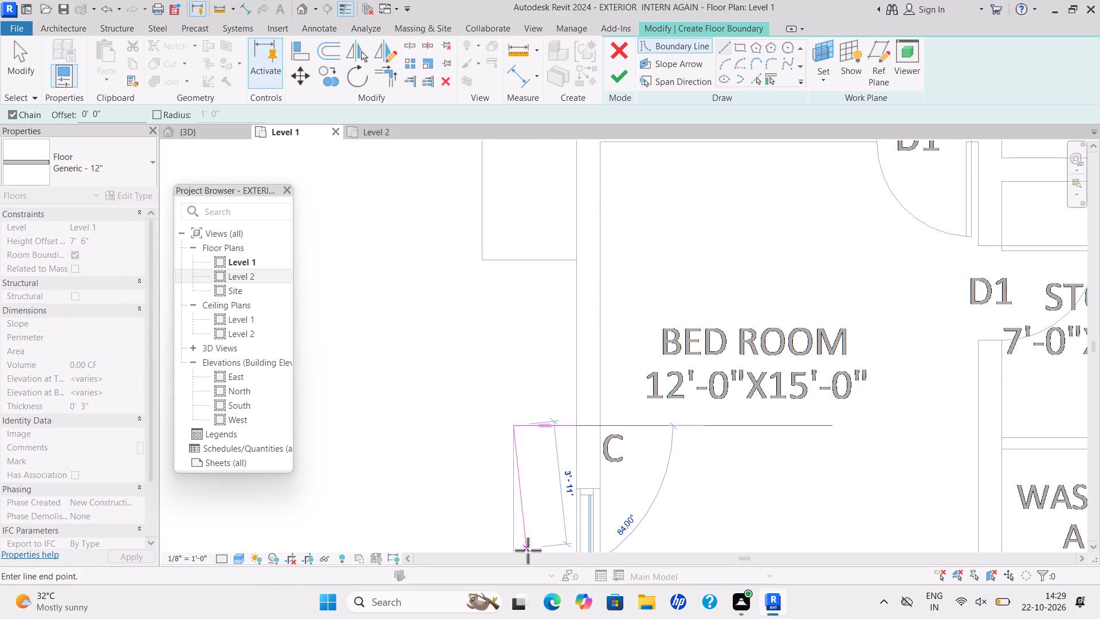
{"action": "scroll", "coordinate": [528, 550], "scroll_direction": "down", "scroll_amount": 4}
{"action": "middle_click_drag", "start_coordinate": [513, 534], "coordinate": [463, 336]}
{"action": "scroll", "coordinate": [467, 445], "scroll_direction": "up", "scroll_amount": 9}
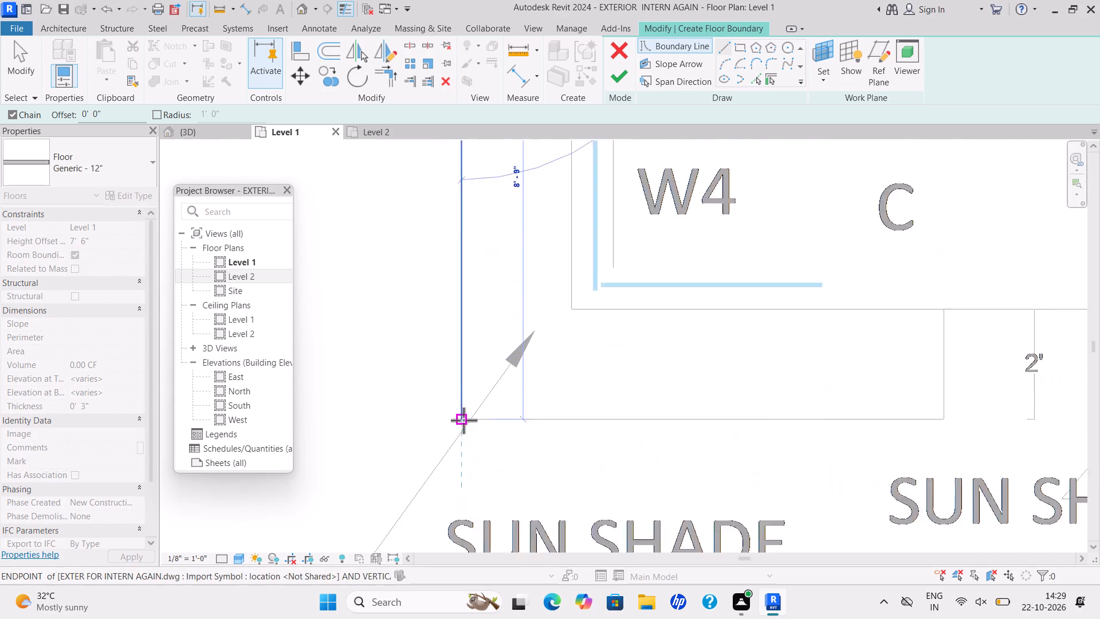
{"action": "left_click", "coordinate": [467, 422]}
Close the L-shaped W4 sun shade boundary along its south edge, east end and the bedroom wall faces, and finish the floor.
{"action": "scroll", "coordinate": [672, 401], "scroll_direction": "down", "scroll_amount": 2}
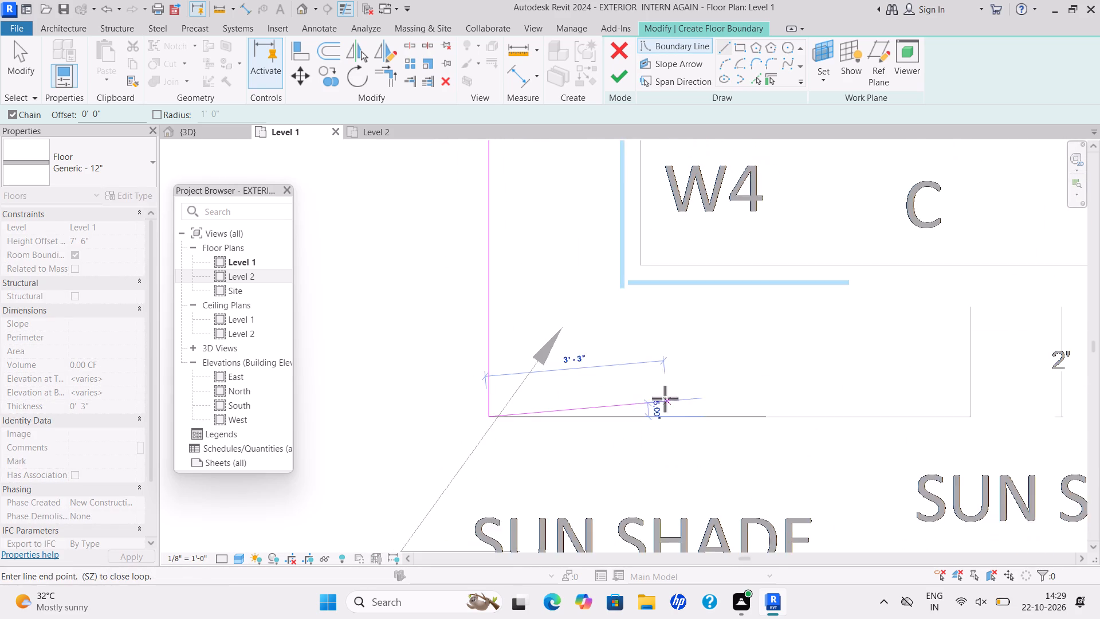
{"action": "middle_click_drag", "start_coordinate": [665, 398], "coordinate": [608, 398]}
{"action": "scroll", "coordinate": [665, 398], "scroll_direction": "down", "scroll_amount": 2}
{"action": "scroll", "coordinate": [814, 411], "scroll_direction": "up", "scroll_amount": 4}
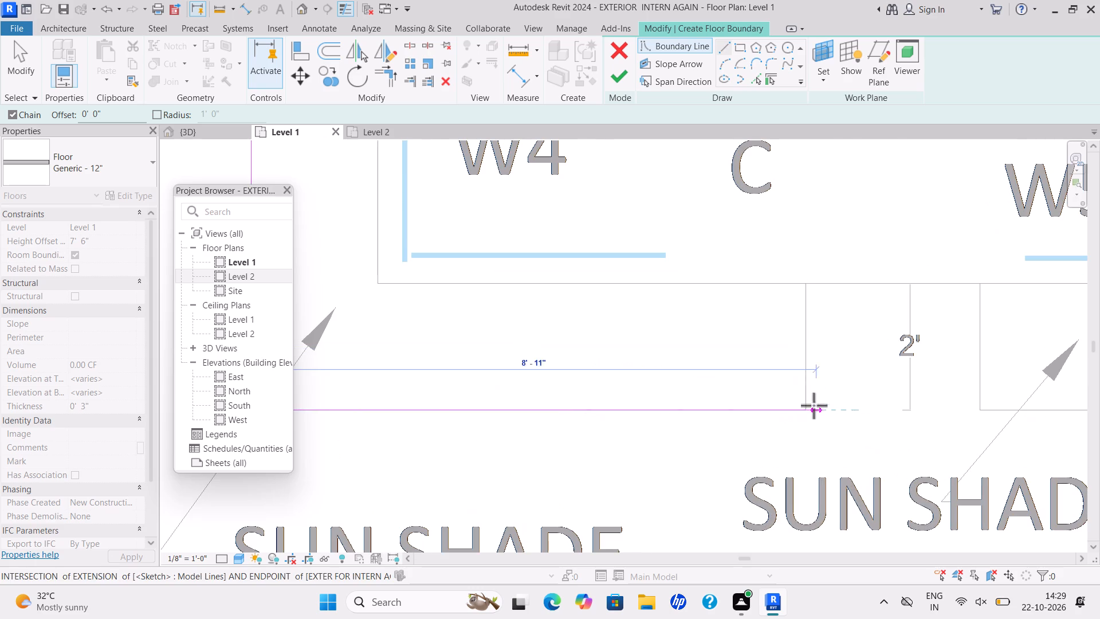
{"action": "left_click", "coordinate": [811, 412]}
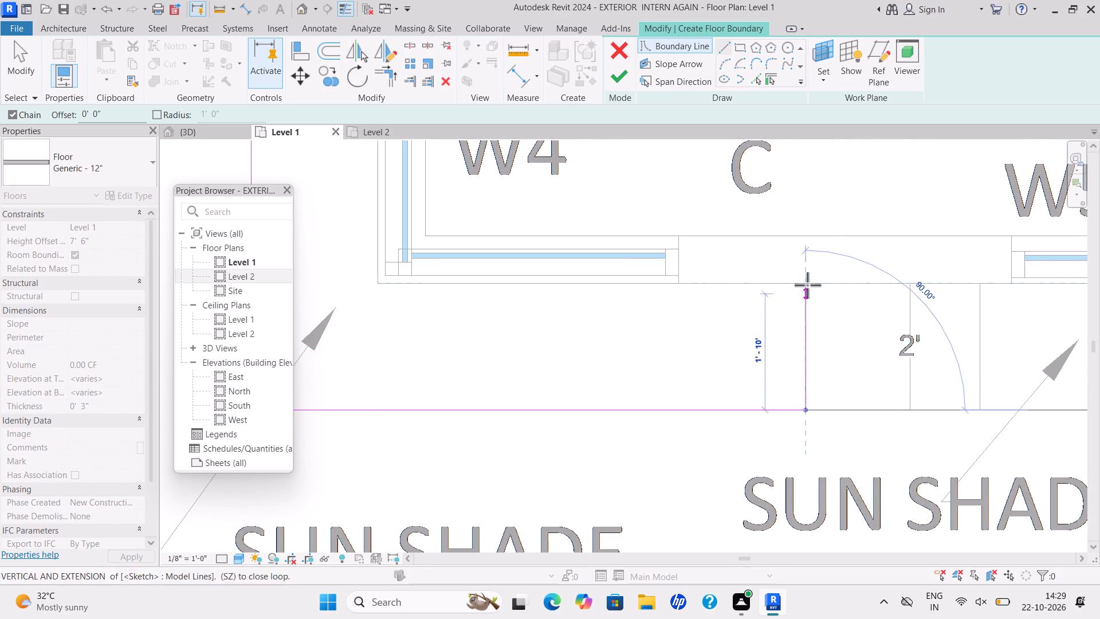
{"action": "left_click", "coordinate": [807, 283]}
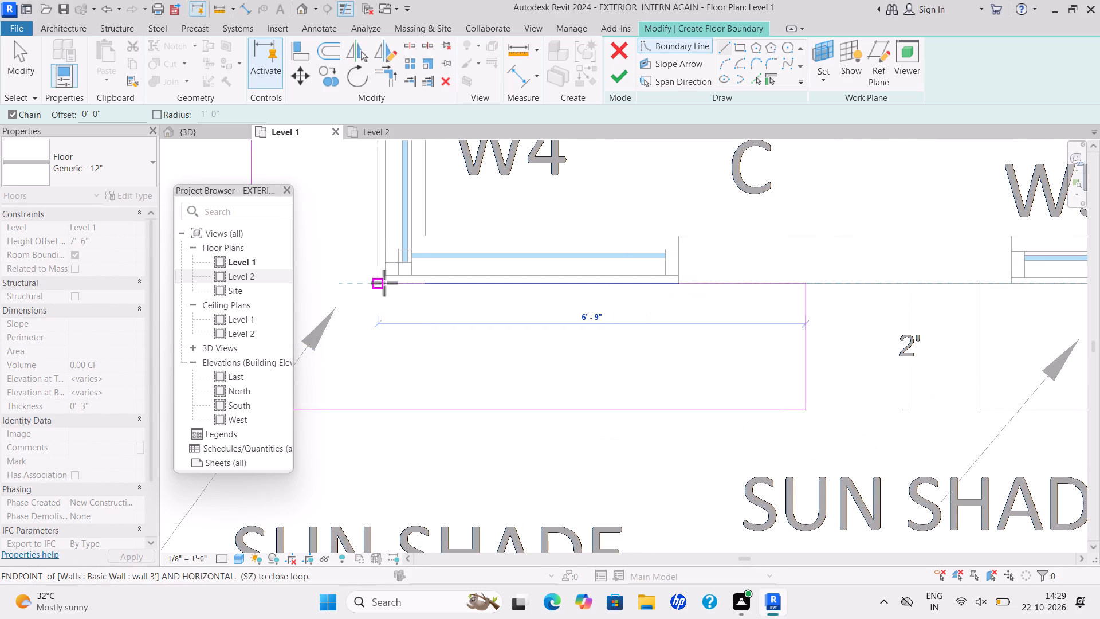
{"action": "left_click", "coordinate": [384, 283]}
{"action": "middle_click_drag", "start_coordinate": [383, 258], "coordinate": [506, 467]}
{"action": "scroll", "coordinate": [383, 258], "scroll_direction": "down", "scroll_amount": 3}
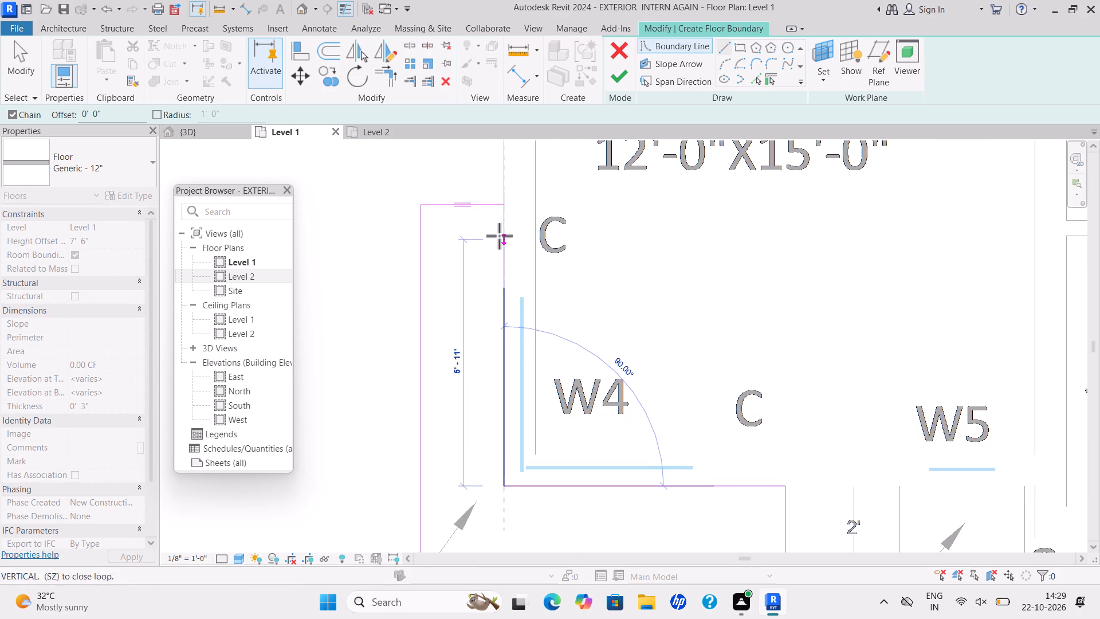
{"action": "scroll", "coordinate": [477, 198], "scroll_direction": "up", "scroll_amount": 9}
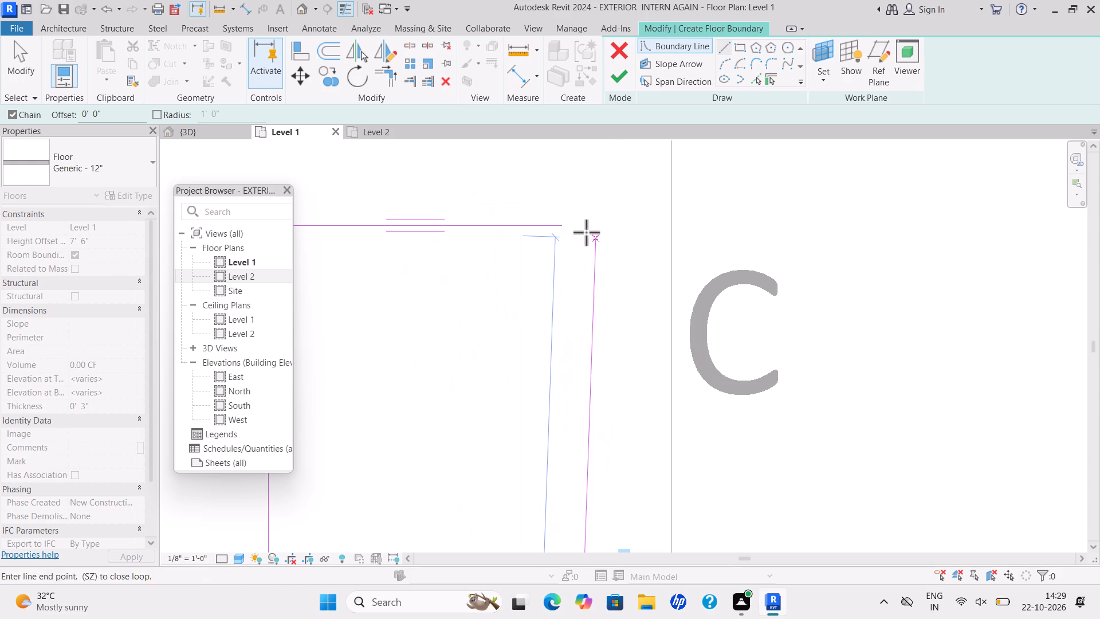
{"action": "left_click", "coordinate": [560, 223]}
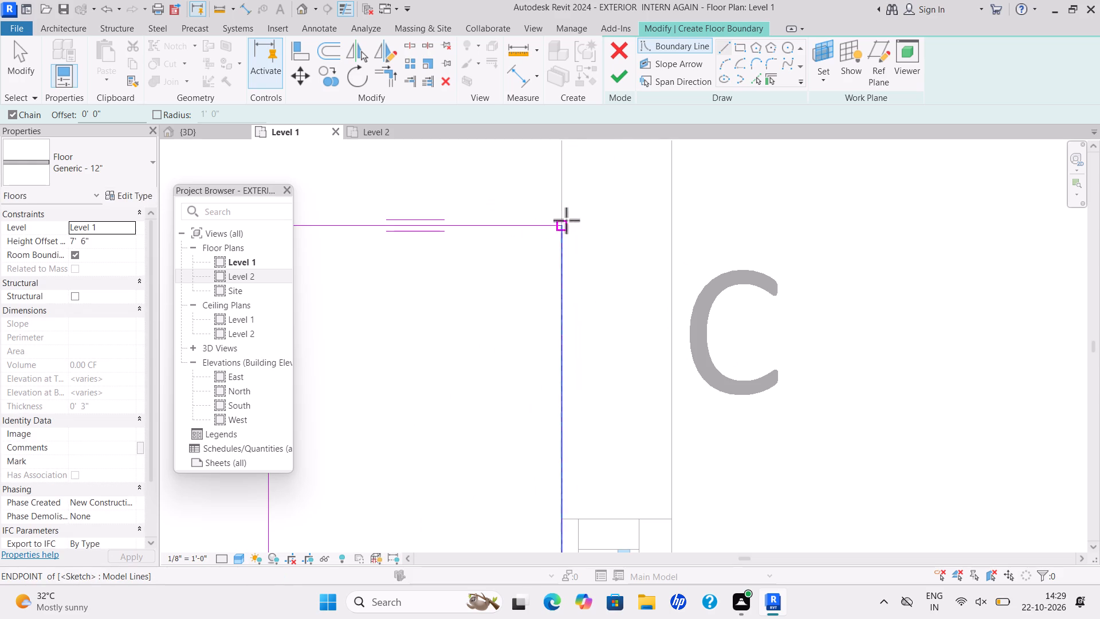
{"action": "left_click", "coordinate": [619, 80]}
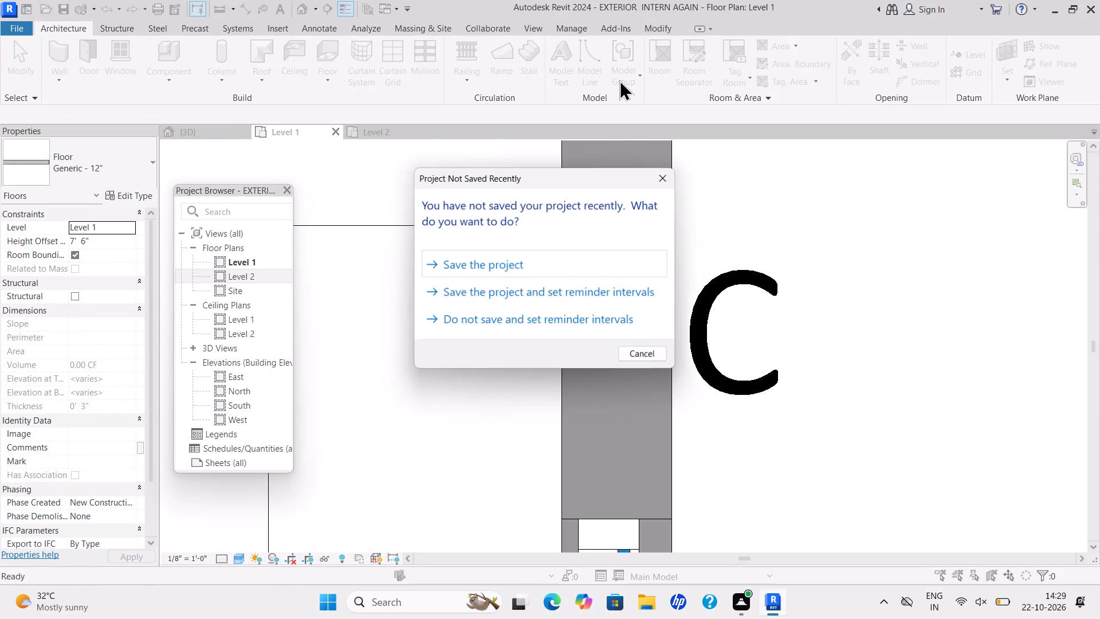
{"action": "left_click", "coordinate": [653, 183]}
Inspect the new W4 corner sun shade in the 3D view and return to the Level 1 plan.
{"action": "scroll", "coordinate": [557, 327], "scroll_direction": "down", "scroll_amount": 6}
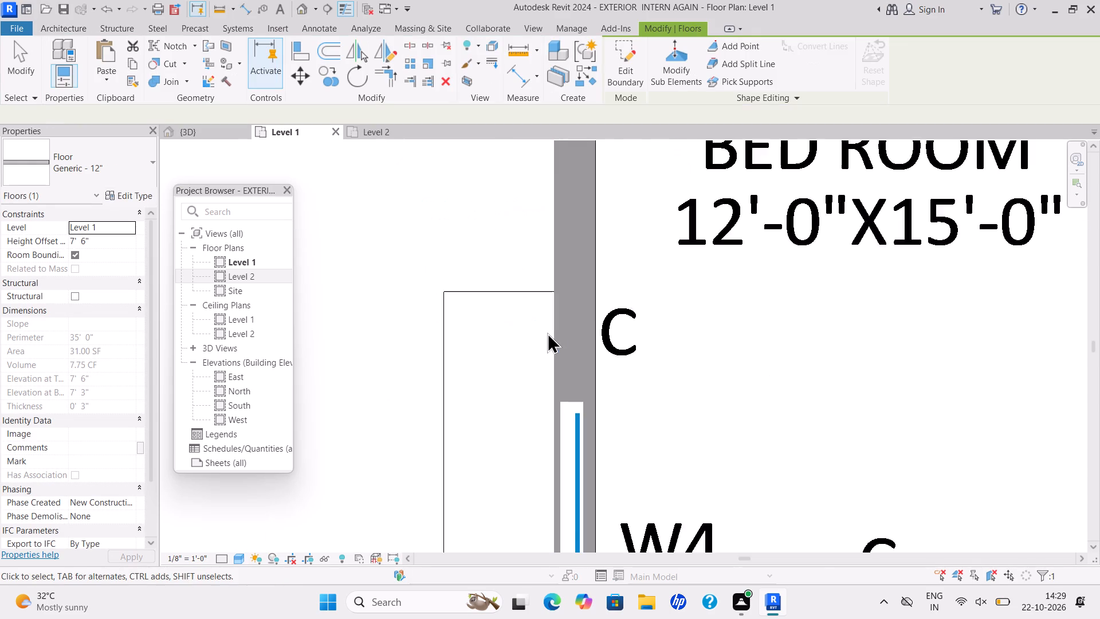
{"action": "scroll", "coordinate": [547, 332], "scroll_direction": "down", "scroll_amount": 12}
{"action": "scroll", "coordinate": [724, 427], "scroll_direction": "up", "scroll_amount": 4}
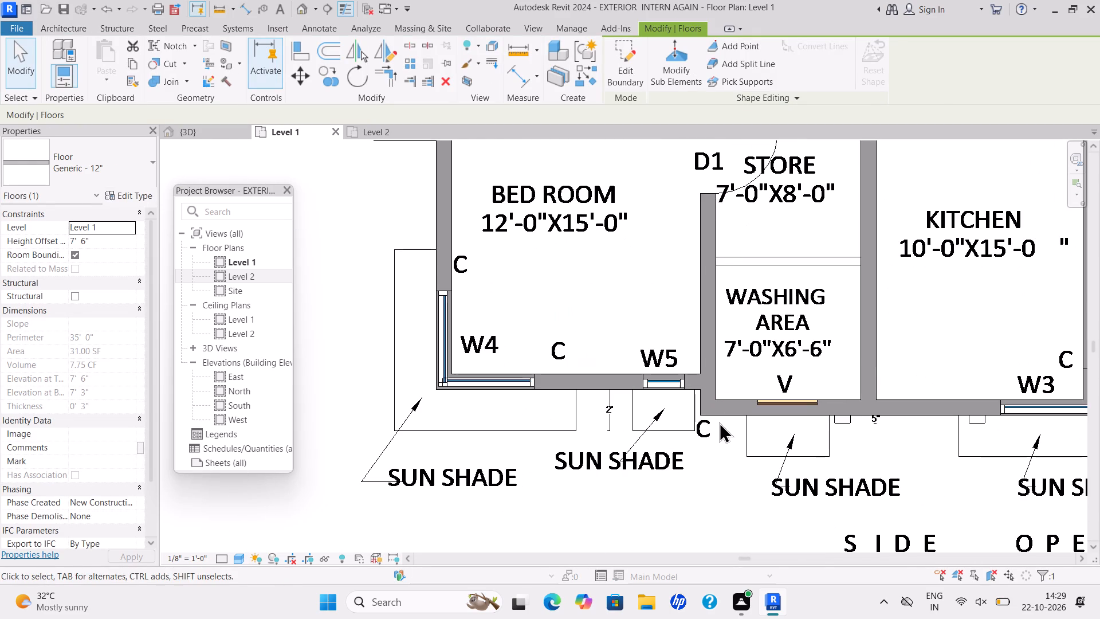
{"action": "scroll", "coordinate": [705, 416], "scroll_direction": "down", "scroll_amount": 1}
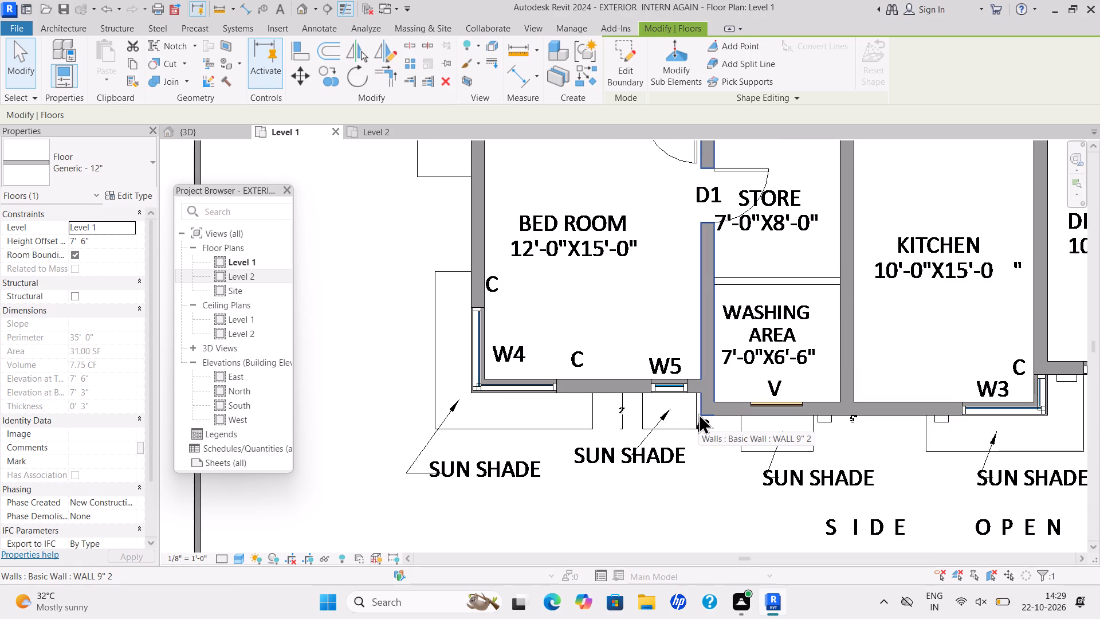
{"action": "left_click", "coordinate": [192, 128]}
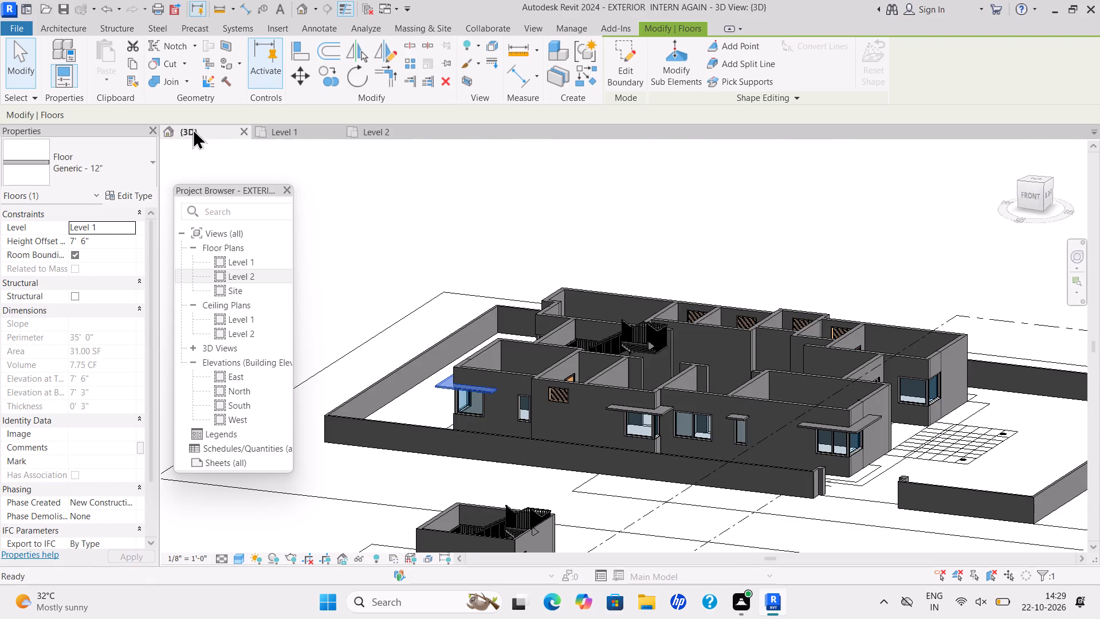
{"action": "scroll", "coordinate": [517, 468], "scroll_direction": "up", "scroll_amount": 4}
{"action": "scroll", "coordinate": [552, 389], "scroll_direction": "up", "scroll_amount": 3}
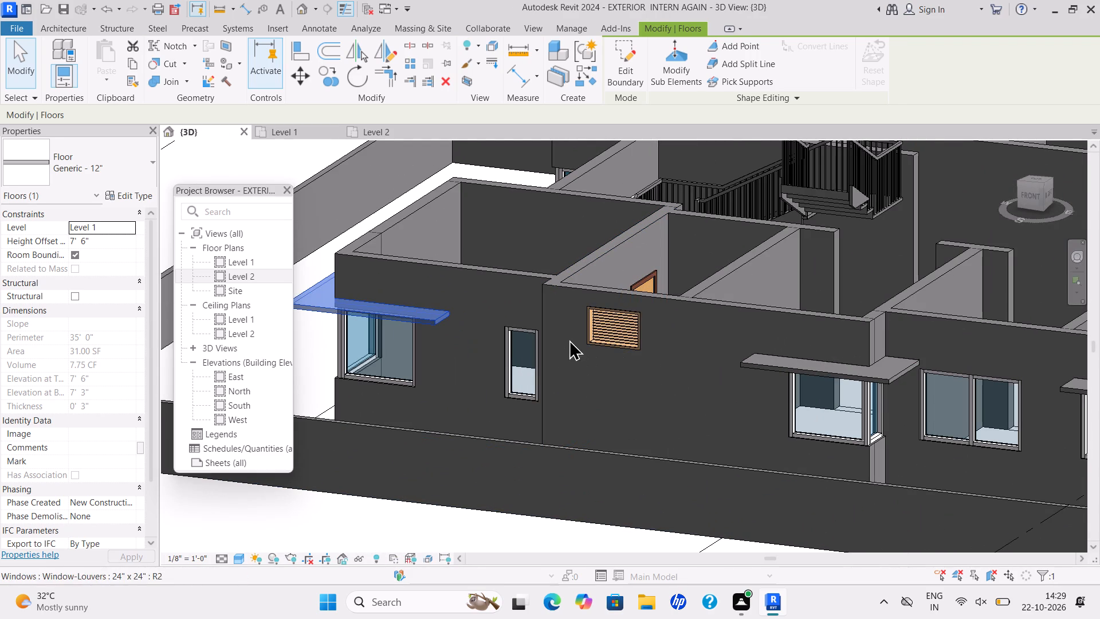
{"action": "left_click", "coordinate": [301, 129]}
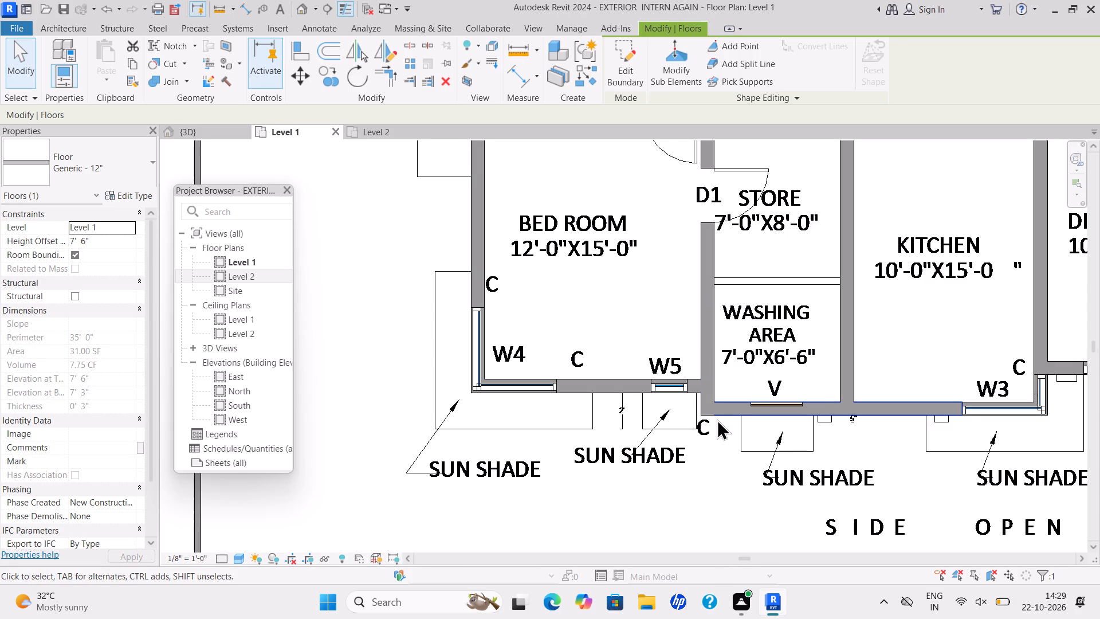
{"action": "scroll", "coordinate": [730, 421], "scroll_direction": "down", "scroll_amount": 3}
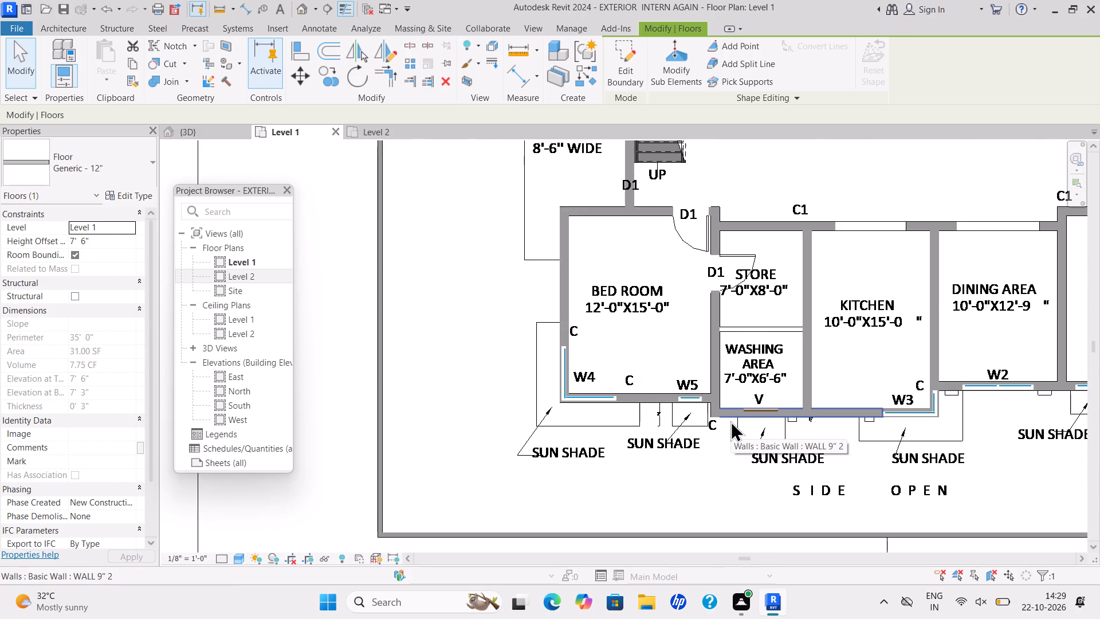
{"action": "scroll", "coordinate": [730, 421], "scroll_direction": "down", "scroll_amount": 1}
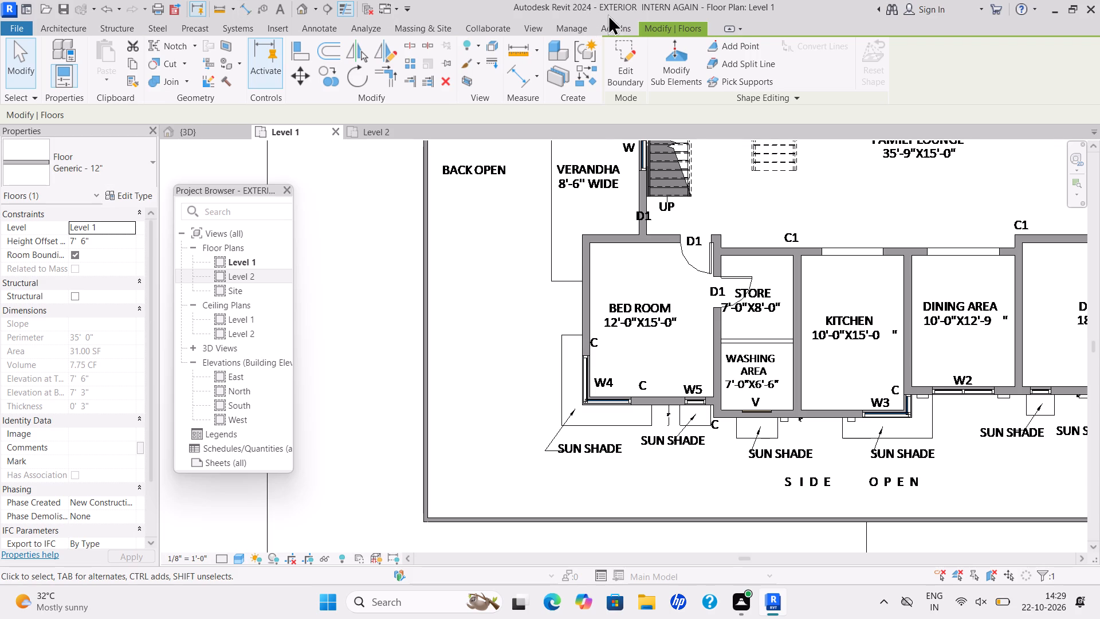
{"action": "key", "text": "Escape"}
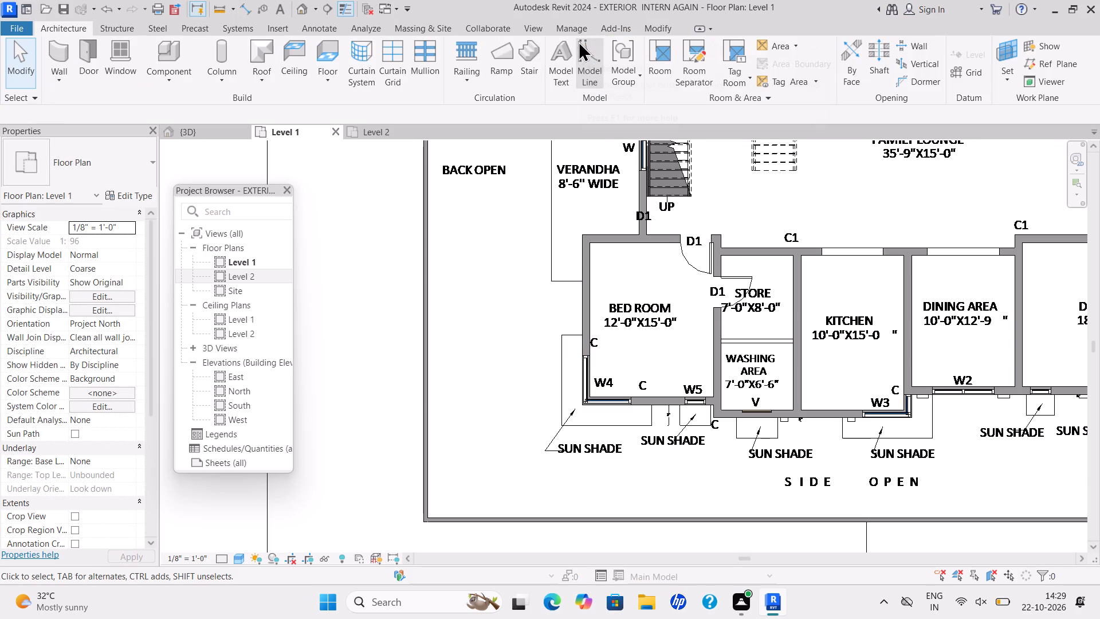
{"action": "key", "text": "Escape"}
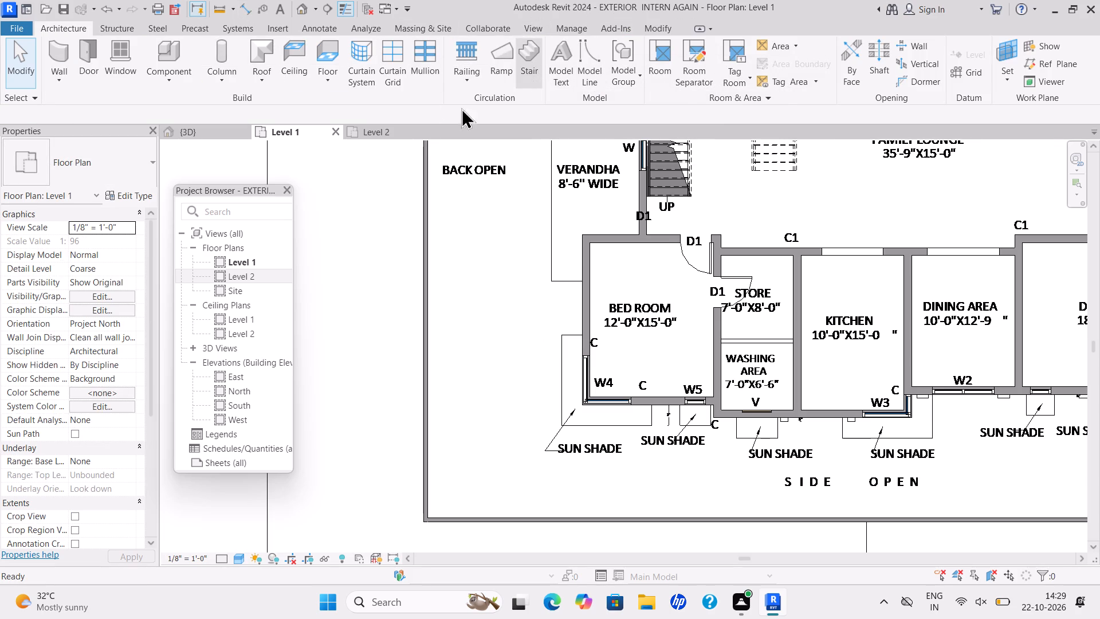
Start an architectural floor on Level 1 and sketch the 2'-0" west end of the sun shade at window W5.
{"action": "left_click", "coordinate": [334, 76]}
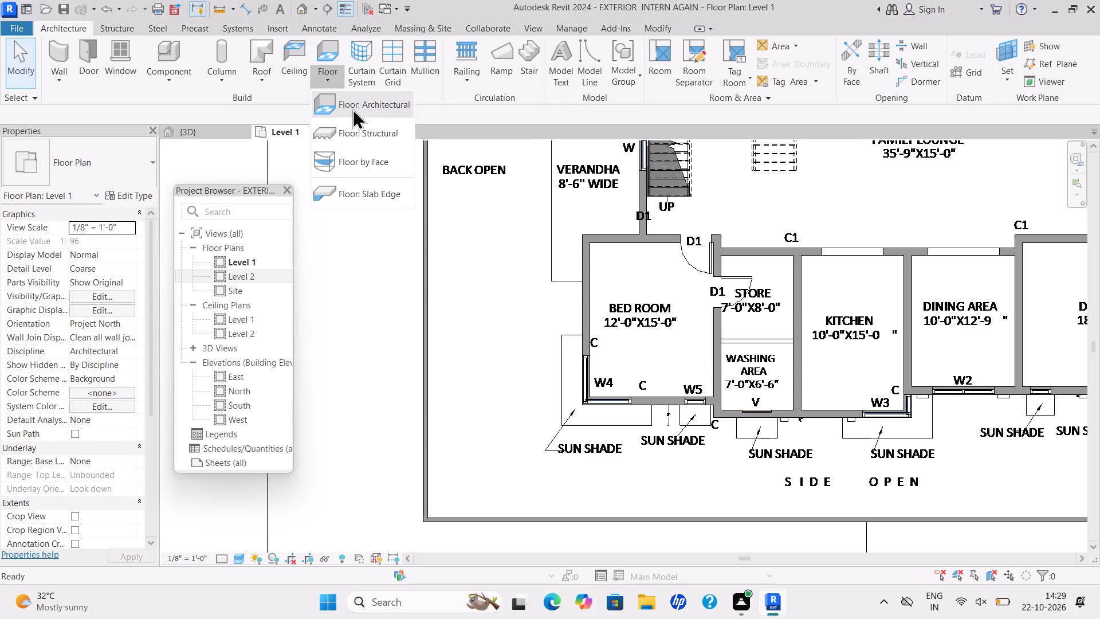
{"action": "left_click", "coordinate": [352, 108]}
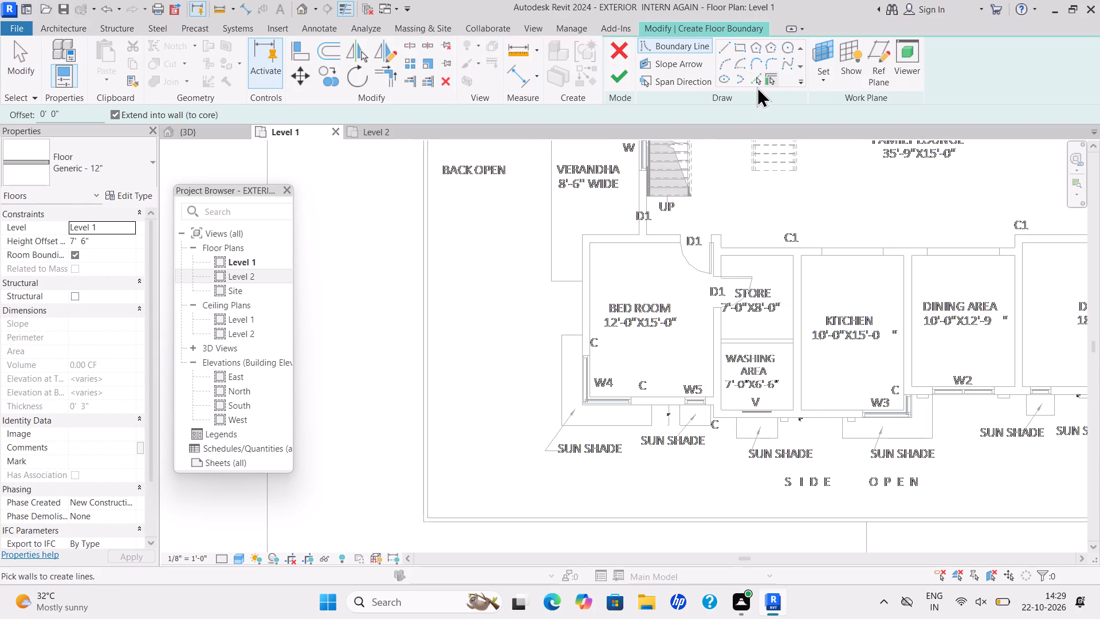
{"action": "double_click", "coordinate": [724, 38]}
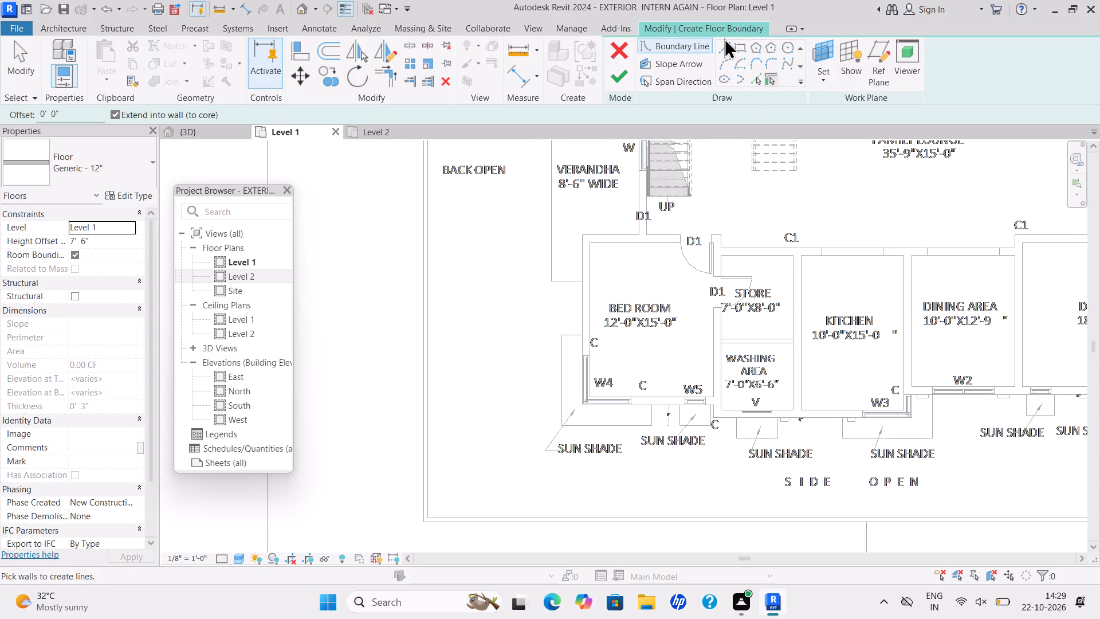
{"action": "left_click", "coordinate": [724, 38]}
{"action": "scroll", "coordinate": [764, 436], "scroll_direction": "up", "scroll_amount": 4}
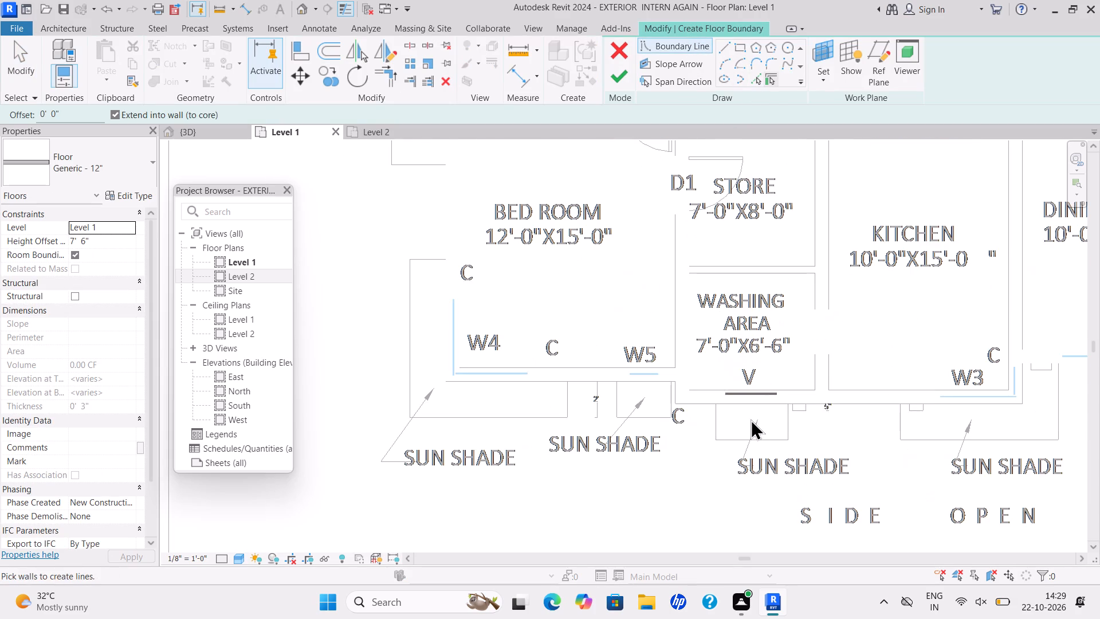
{"action": "double_click", "coordinate": [721, 46]}
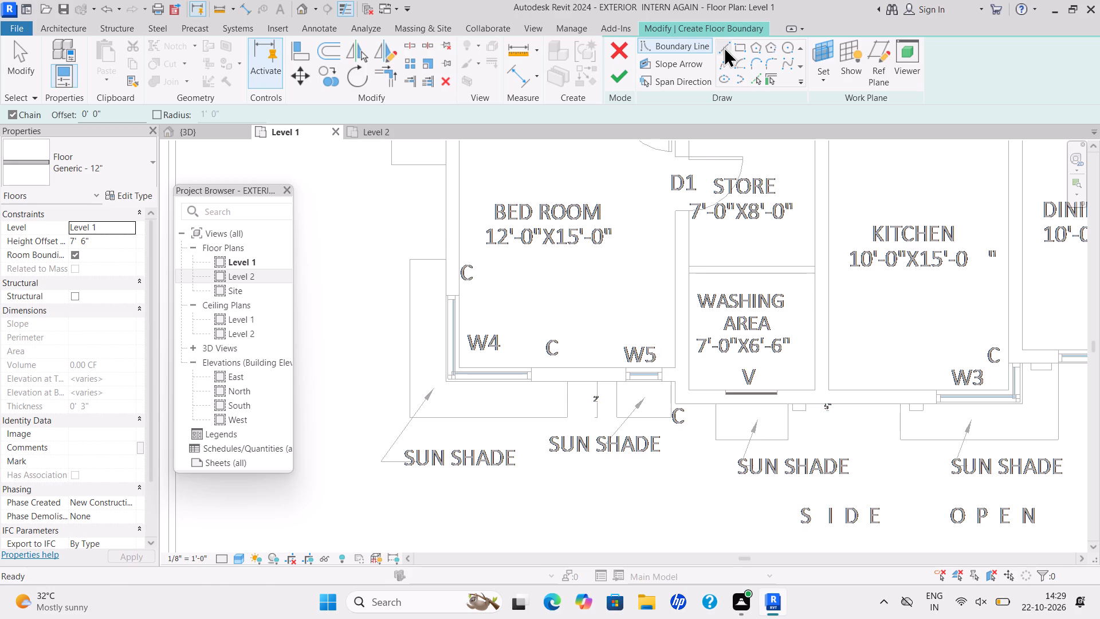
{"action": "scroll", "coordinate": [726, 418], "scroll_direction": "up", "scroll_amount": 1}
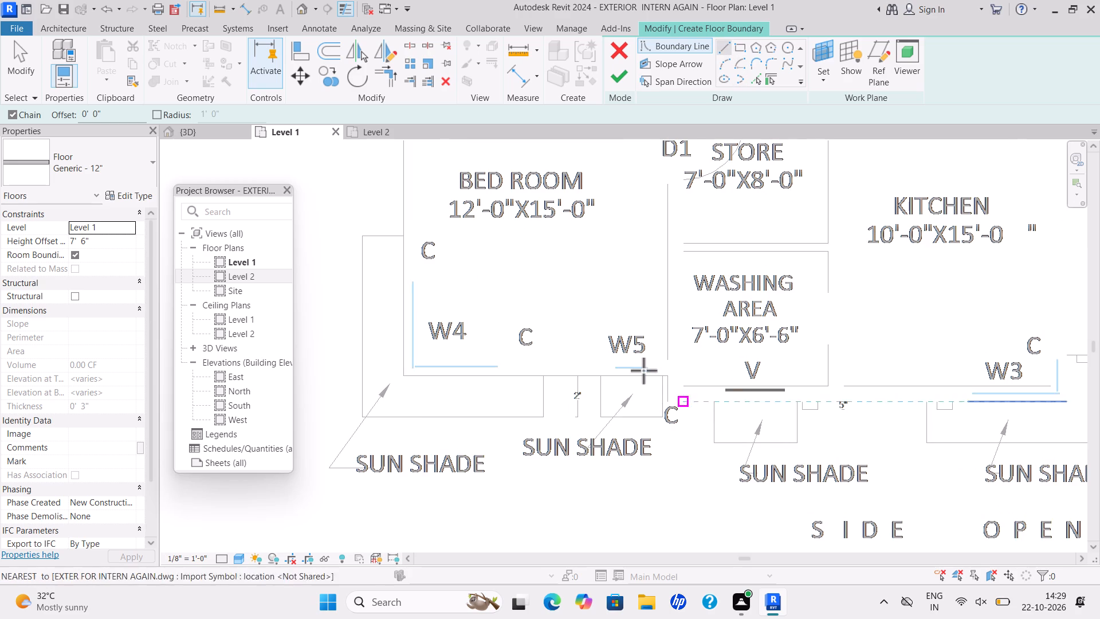
{"action": "scroll", "coordinate": [600, 377], "scroll_direction": "up", "scroll_amount": 8}
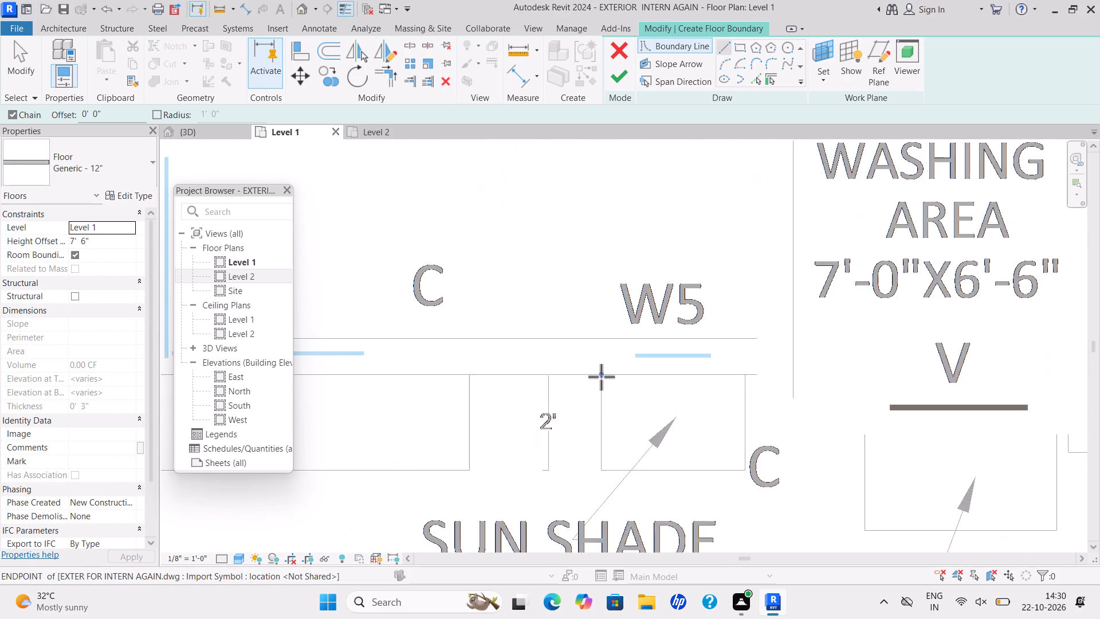
{"action": "scroll", "coordinate": [601, 377], "scroll_direction": "up", "scroll_amount": 2}
{"action": "left_click_drag", "start_coordinate": [604, 374], "coordinate": [604, 384]}
{"action": "scroll", "coordinate": [623, 500], "scroll_direction": "down", "scroll_amount": 4}
{"action": "middle_click_drag", "start_coordinate": [614, 490], "coordinate": [580, 409]}
{"action": "scroll", "coordinate": [570, 439], "scroll_direction": "up", "scroll_amount": 2}
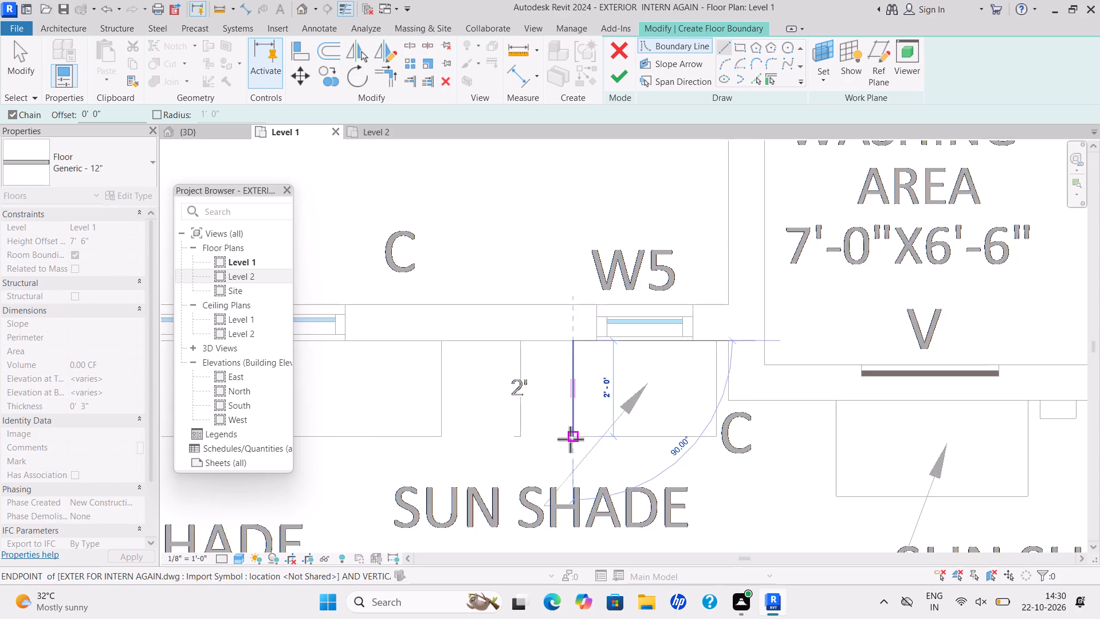
{"action": "scroll", "coordinate": [570, 439], "scroll_direction": "up", "scroll_amount": 7}
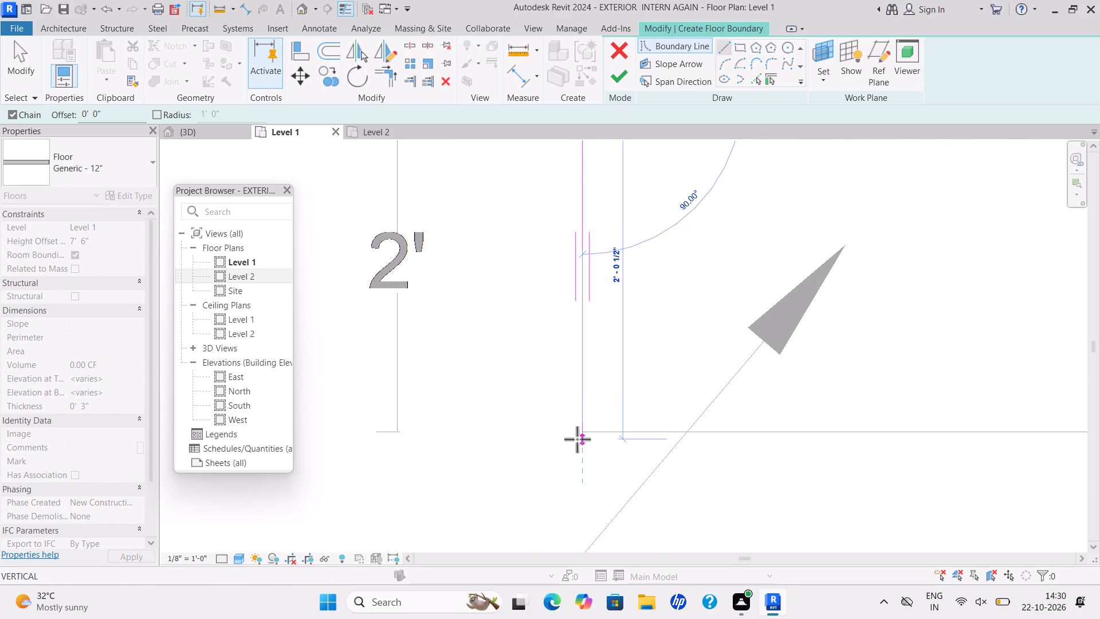
{"action": "left_click", "coordinate": [582, 430]}
Close the W5 sun shade boundary with its 3'-0" south edge, east end and the bedroom wall face, and finish the floor.
{"action": "scroll", "coordinate": [801, 418], "scroll_direction": "down", "scroll_amount": 4}
{"action": "middle_click_drag", "start_coordinate": [797, 417], "coordinate": [354, 523]}
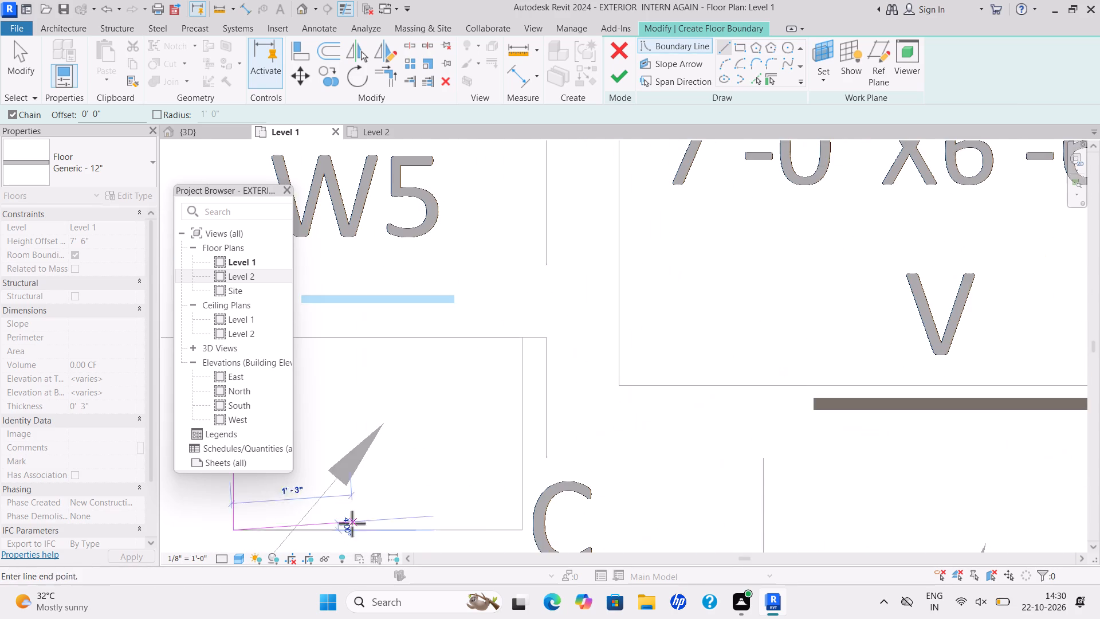
{"action": "scroll", "coordinate": [524, 531], "scroll_direction": "up", "scroll_amount": 6}
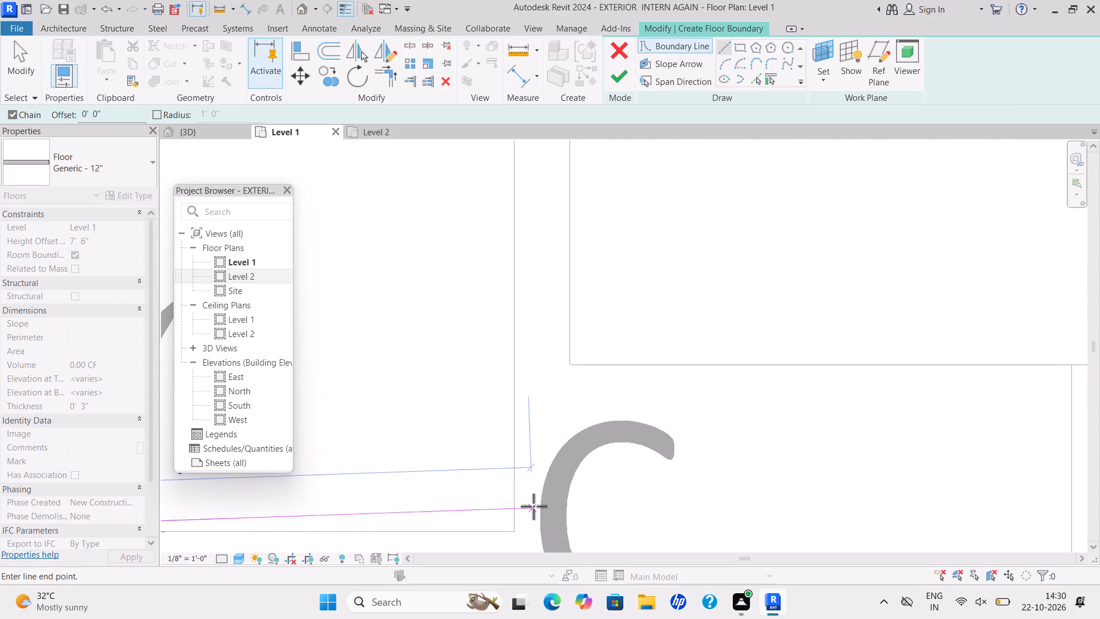
{"action": "left_click", "coordinate": [512, 534]}
{"action": "scroll", "coordinate": [497, 318], "scroll_direction": "down", "scroll_amount": 1}
{"action": "middle_click_drag", "start_coordinate": [497, 318], "coordinate": [603, 540]}
{"action": "scroll", "coordinate": [498, 319], "scroll_direction": "down", "scroll_amount": 1}
{"action": "scroll", "coordinate": [610, 369], "scroll_direction": "up", "scroll_amount": 8}
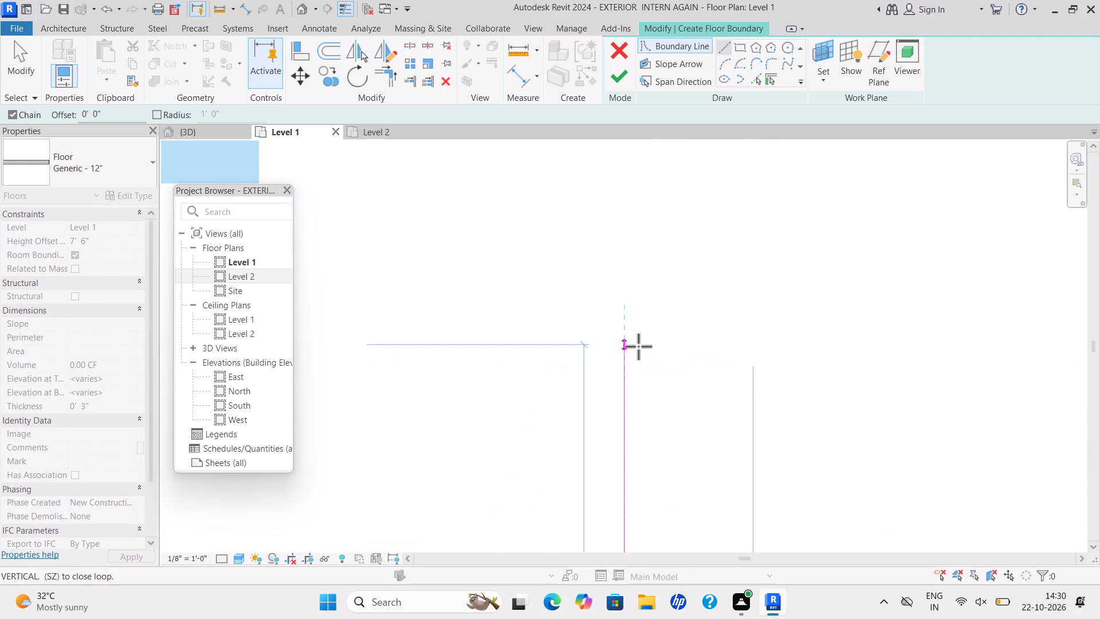
{"action": "left_click", "coordinate": [627, 363]}
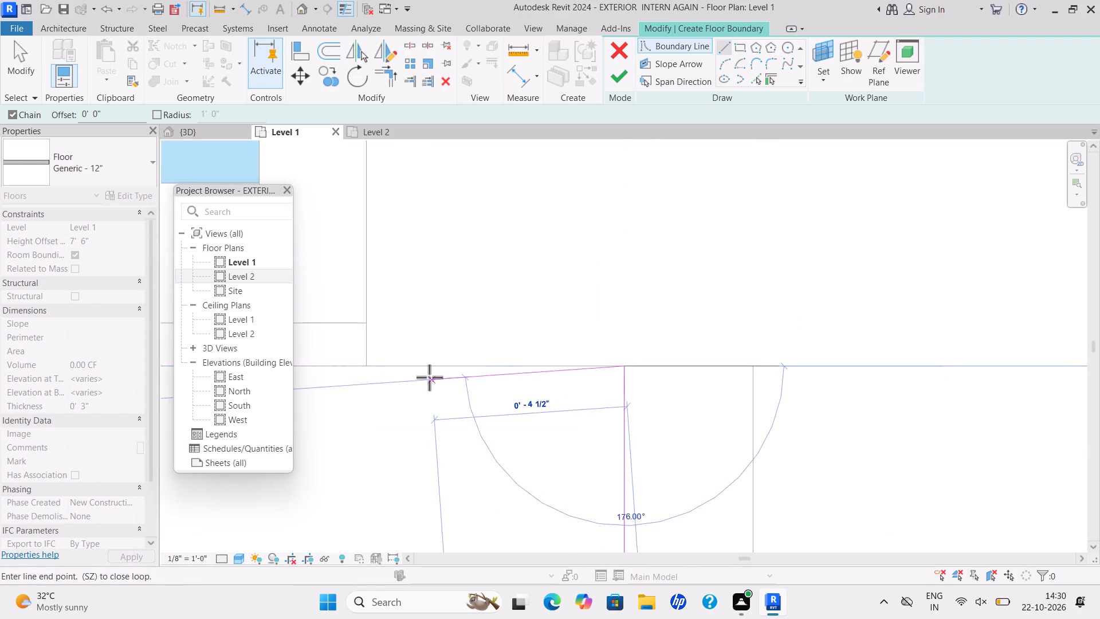
{"action": "scroll", "coordinate": [430, 373], "scroll_direction": "down", "scroll_amount": 5}
{"action": "middle_click_drag", "start_coordinate": [430, 373], "coordinate": [727, 403]}
{"action": "scroll", "coordinate": [564, 402], "scroll_direction": "down", "scroll_amount": 4}
{"action": "middle_click_drag", "start_coordinate": [560, 402], "coordinate": [847, 420]}
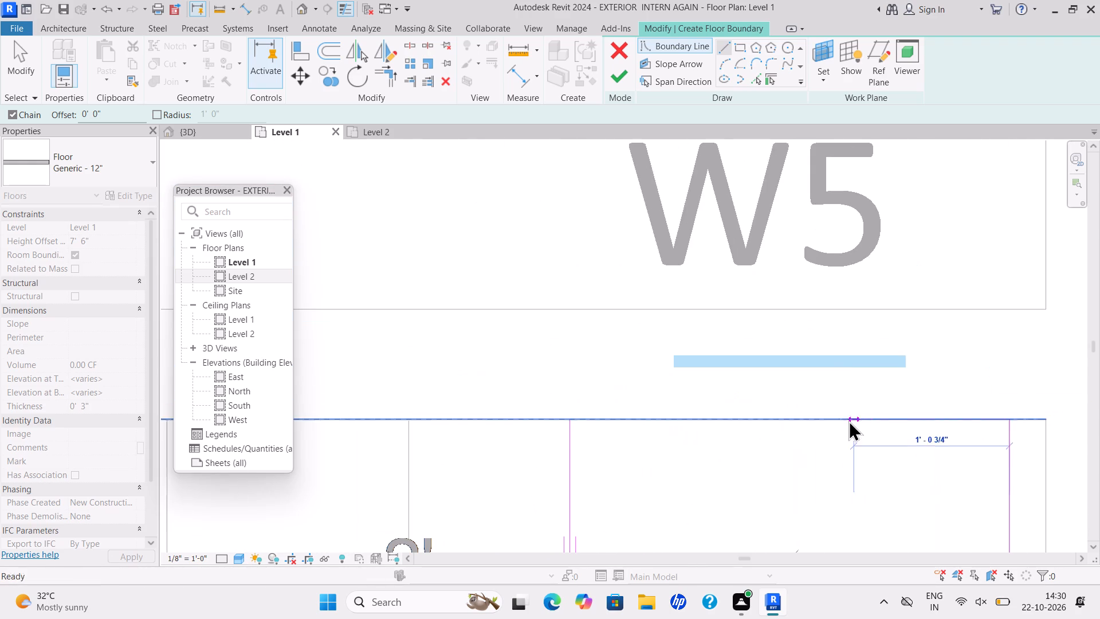
{"action": "left_click", "coordinate": [568, 418]}
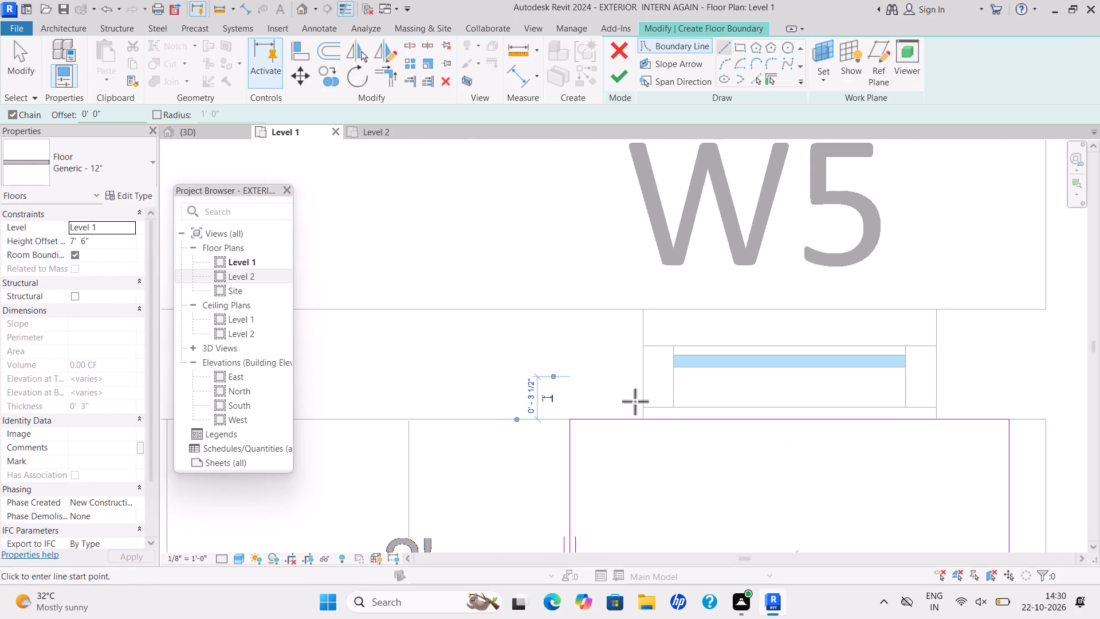
{"action": "left_click", "coordinate": [615, 83]}
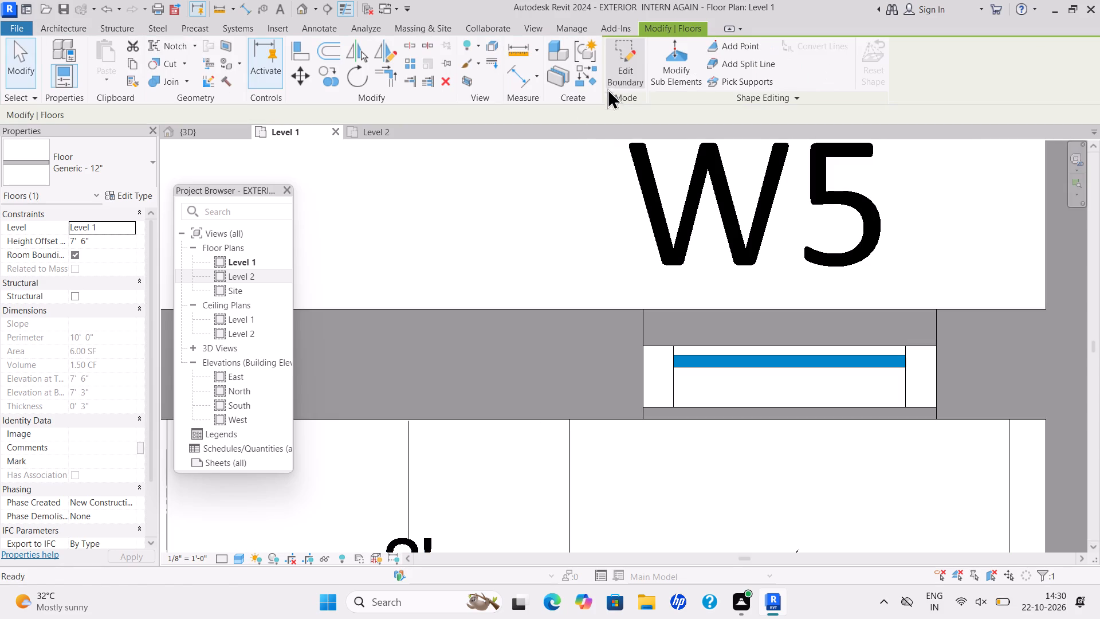
Inspect the new W5 sun shade in the 3D view and return to the Level 1 plan at the washing area.
{"action": "left_click", "coordinate": [198, 128]}
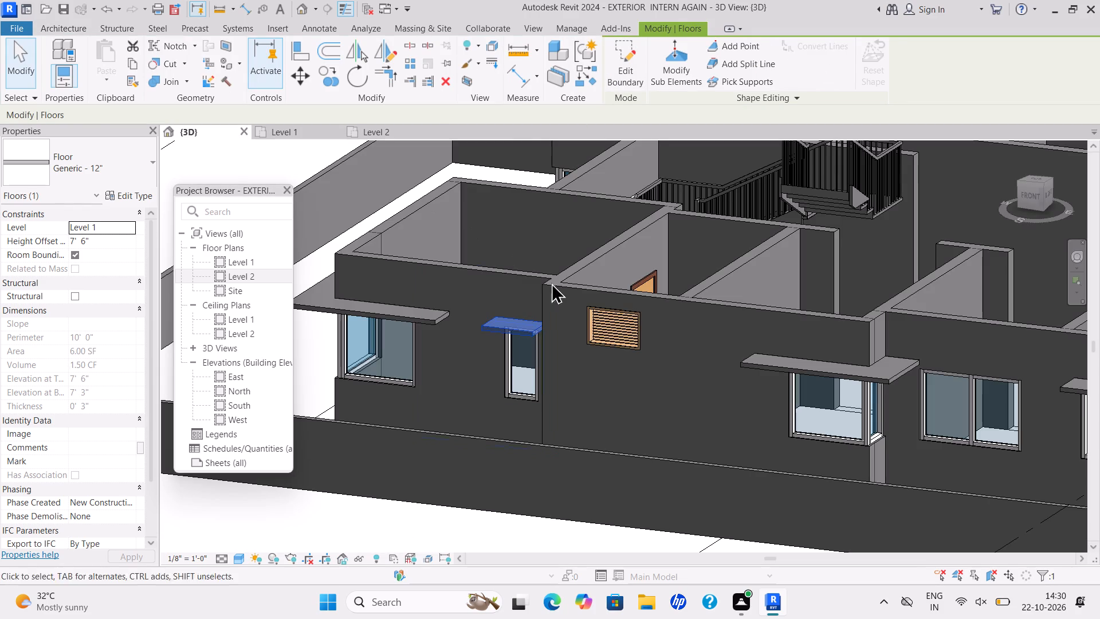
{"action": "key", "text": "Escape"}
{"action": "scroll", "coordinate": [611, 346], "scroll_direction": "up", "scroll_amount": 2}
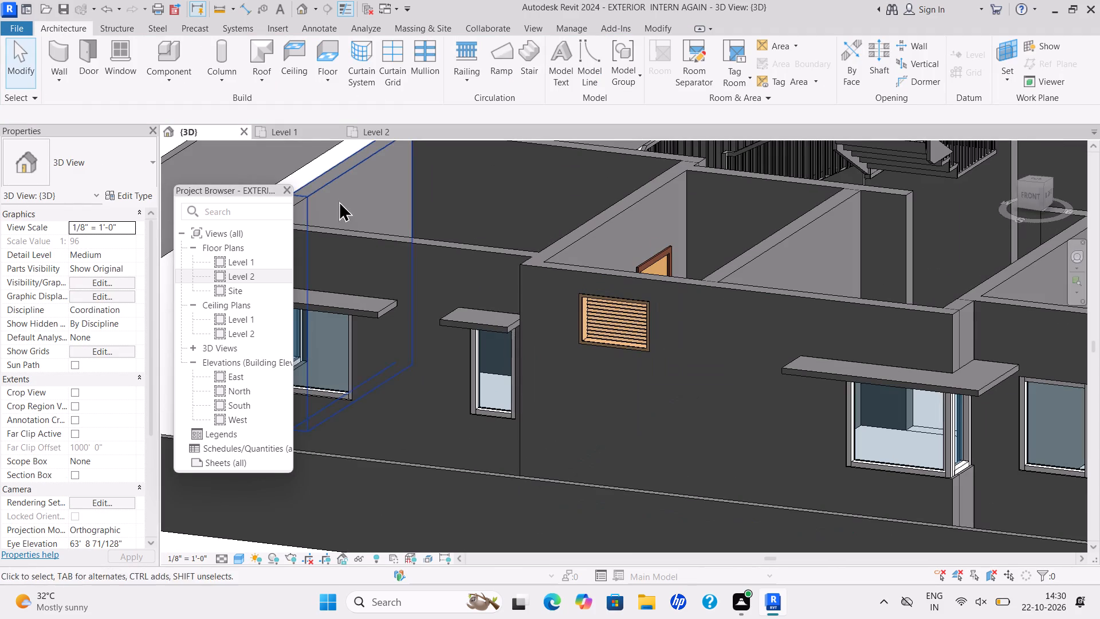
{"action": "left_click", "coordinate": [317, 131]}
{"action": "scroll", "coordinate": [579, 324], "scroll_direction": "down", "scroll_amount": 4}
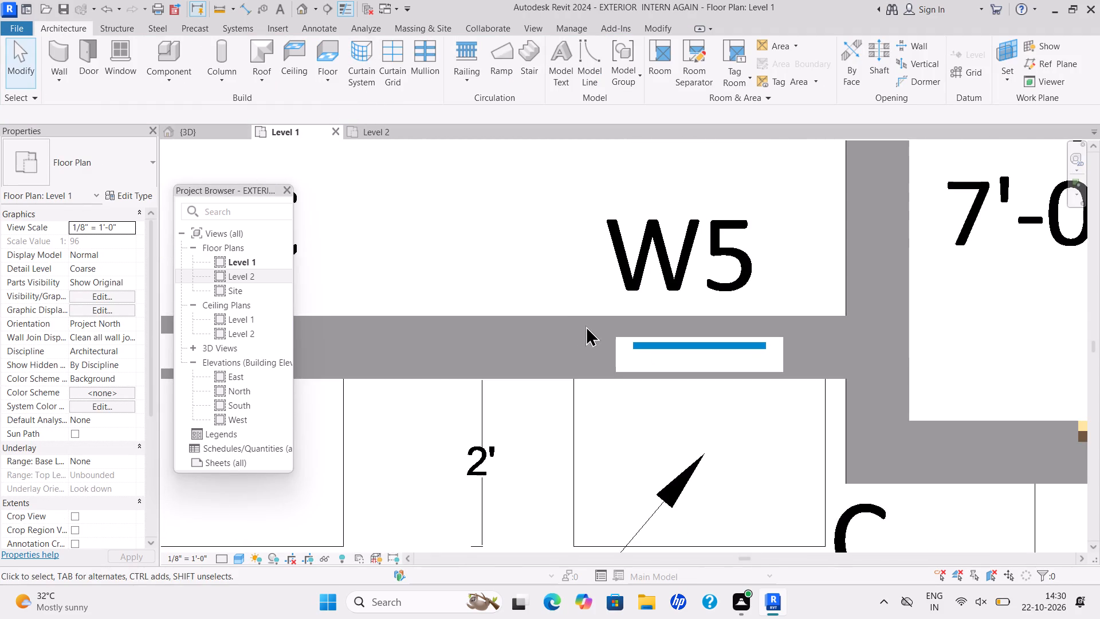
{"action": "scroll", "coordinate": [628, 356], "scroll_direction": "down", "scroll_amount": 5}
{"action": "scroll", "coordinate": [784, 411], "scroll_direction": "down", "scroll_amount": 4}
{"action": "middle_click_drag", "start_coordinate": [784, 411], "coordinate": [521, 384]}
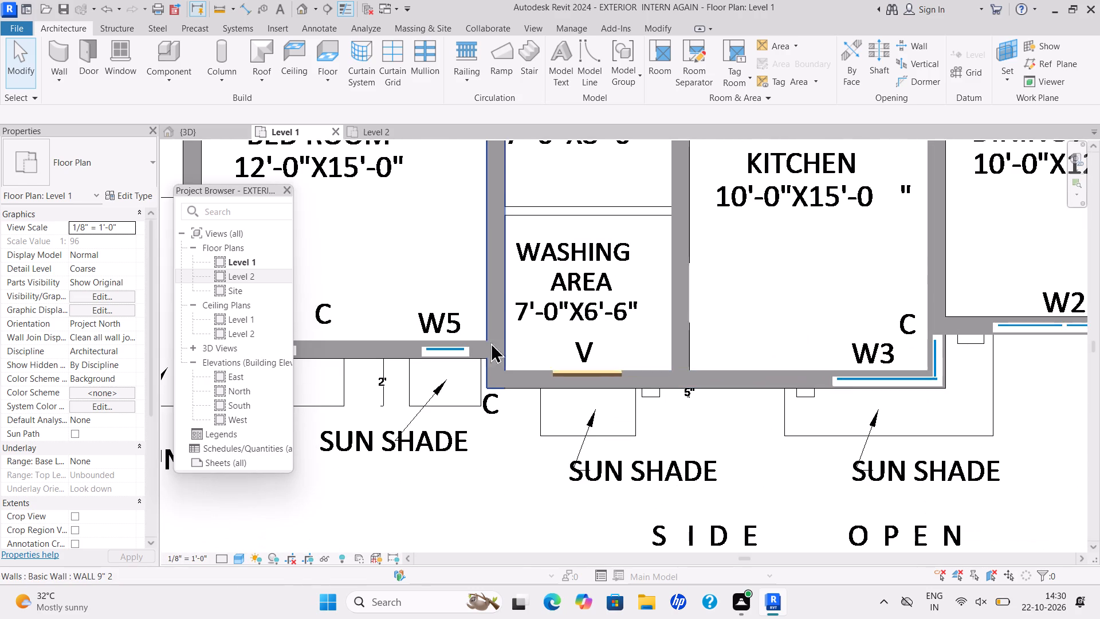
{"action": "key", "text": "Escape"}
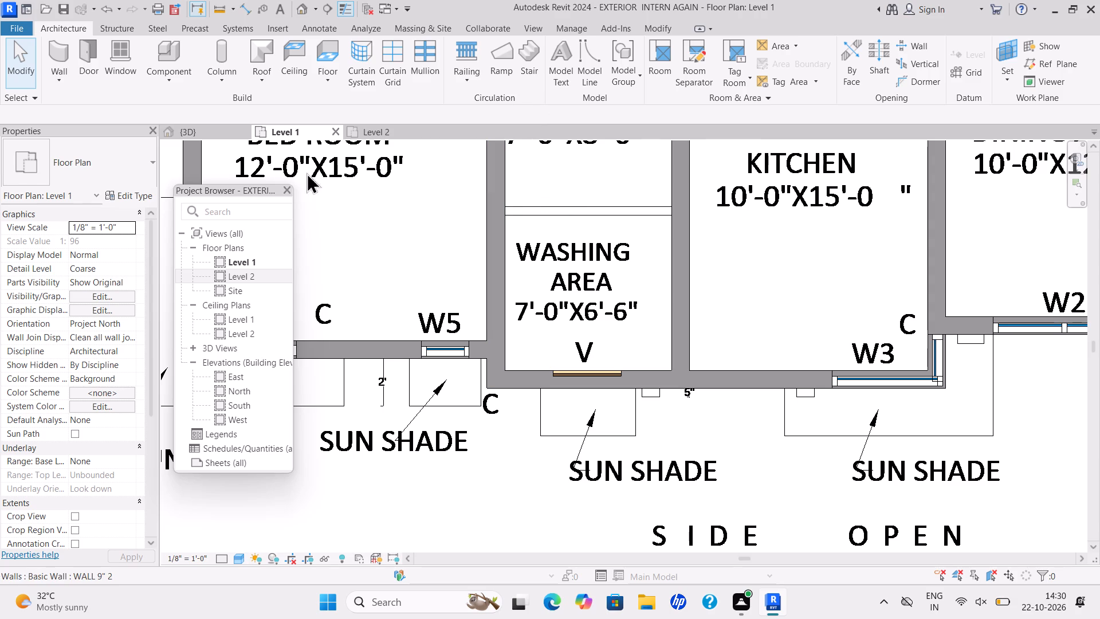
Create an architectural floor for the sun shade at ventilator V, tracing its 4'-0" by 2'-0" outline against the washing area's outer wall.
{"action": "left_click", "coordinate": [331, 82]}
{"action": "left_click", "coordinate": [339, 104]}
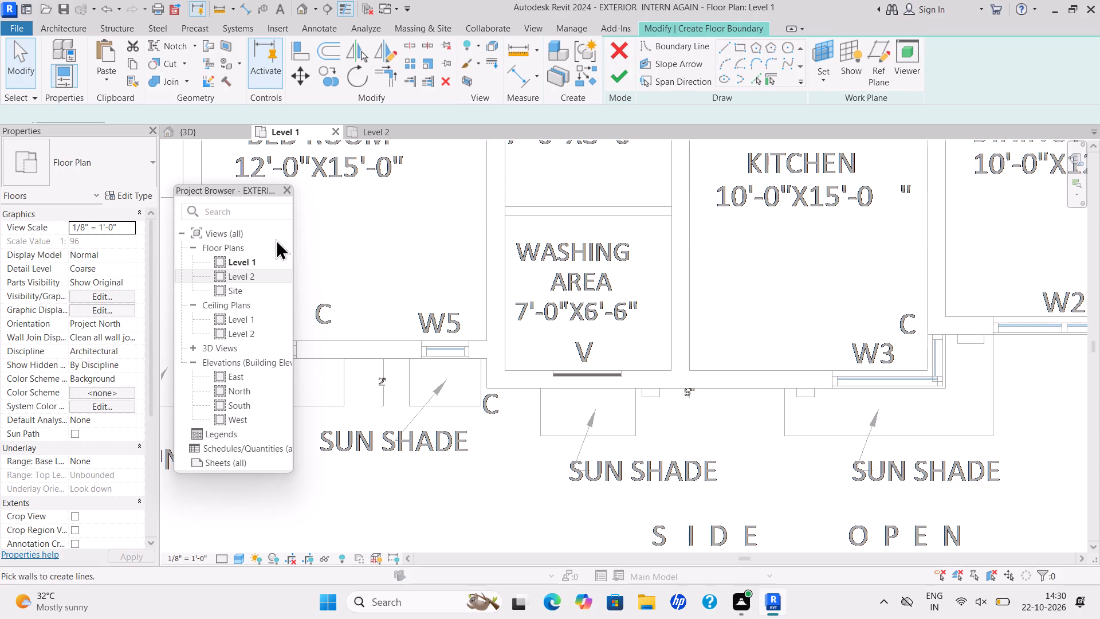
{"action": "left_click", "coordinate": [725, 44]}
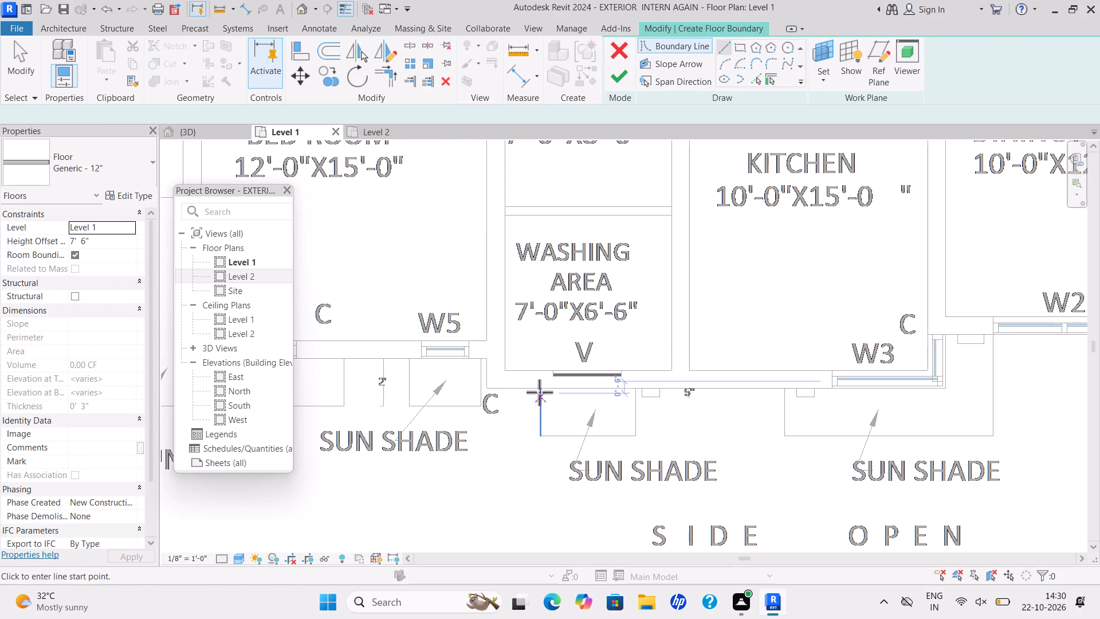
{"action": "scroll", "coordinate": [537, 390], "scroll_direction": "up", "scroll_amount": 7}
{"action": "left_click", "coordinate": [548, 389]}
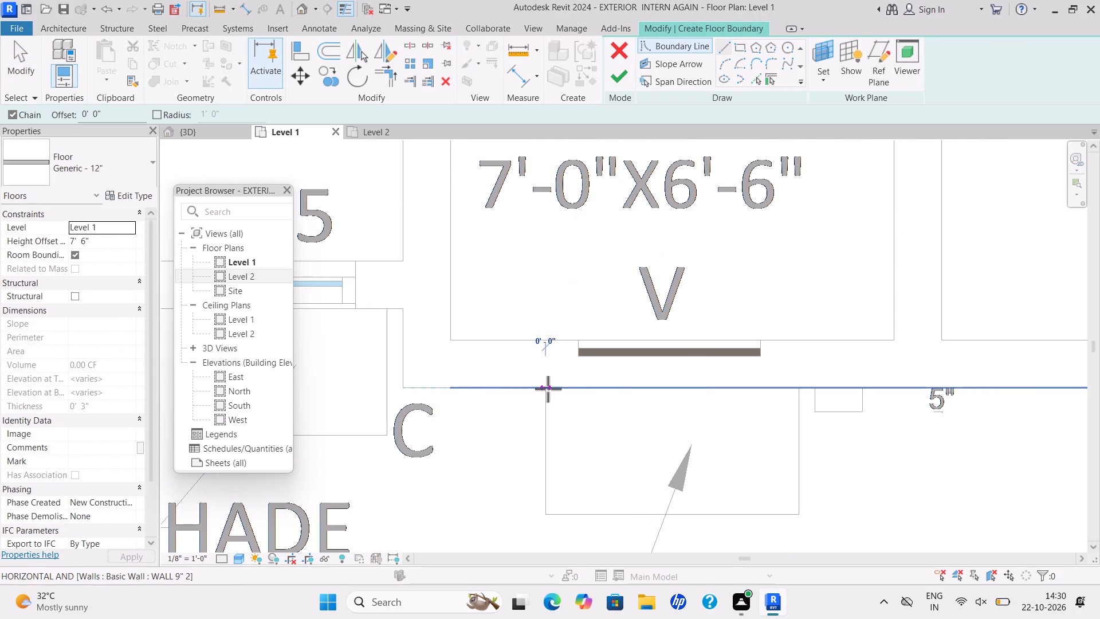
{"action": "left_click", "coordinate": [550, 518]}
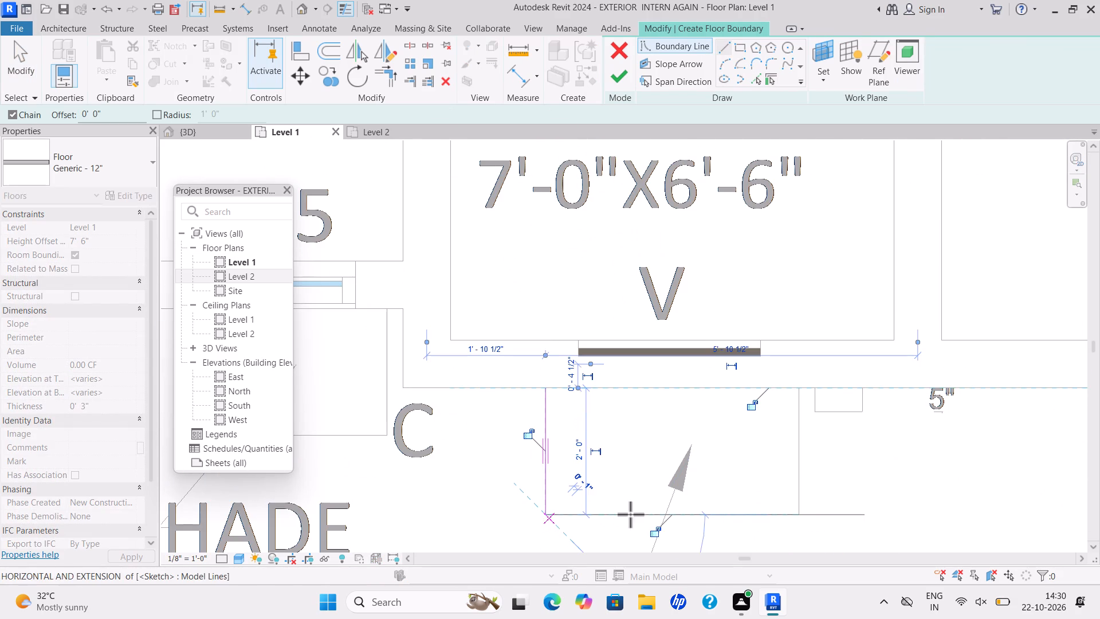
{"action": "scroll", "coordinate": [801, 510], "scroll_direction": "up", "scroll_amount": 5}
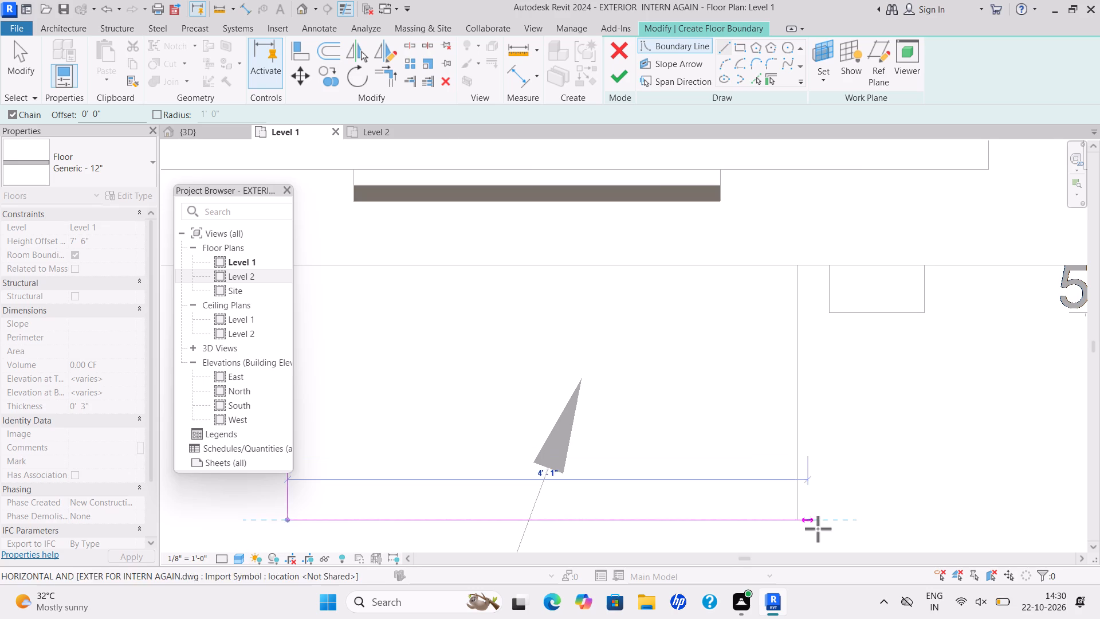
{"action": "left_click_drag", "start_coordinate": [797, 520], "coordinate": [795, 515]}
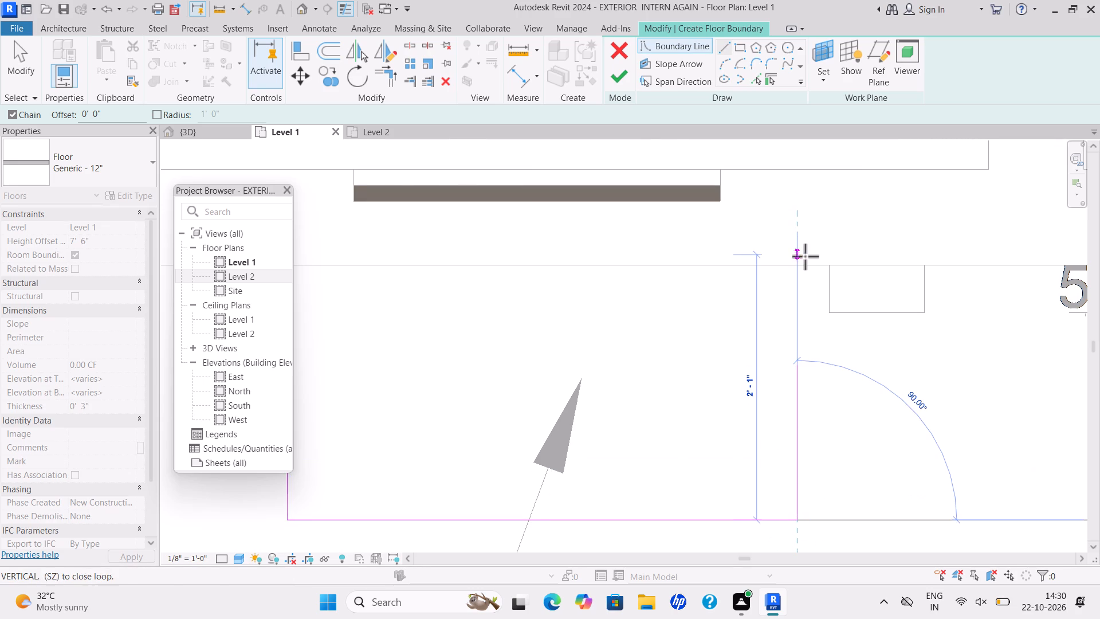
{"action": "left_click", "coordinate": [797, 264]}
{"action": "scroll", "coordinate": [443, 267], "scroll_direction": "down", "scroll_amount": 1}
{"action": "middle_click_drag", "start_coordinate": [443, 266], "coordinate": [685, 268]}
{"action": "scroll", "coordinate": [442, 266], "scroll_direction": "down", "scroll_amount": 2}
{"action": "left_click", "coordinate": [591, 270]}
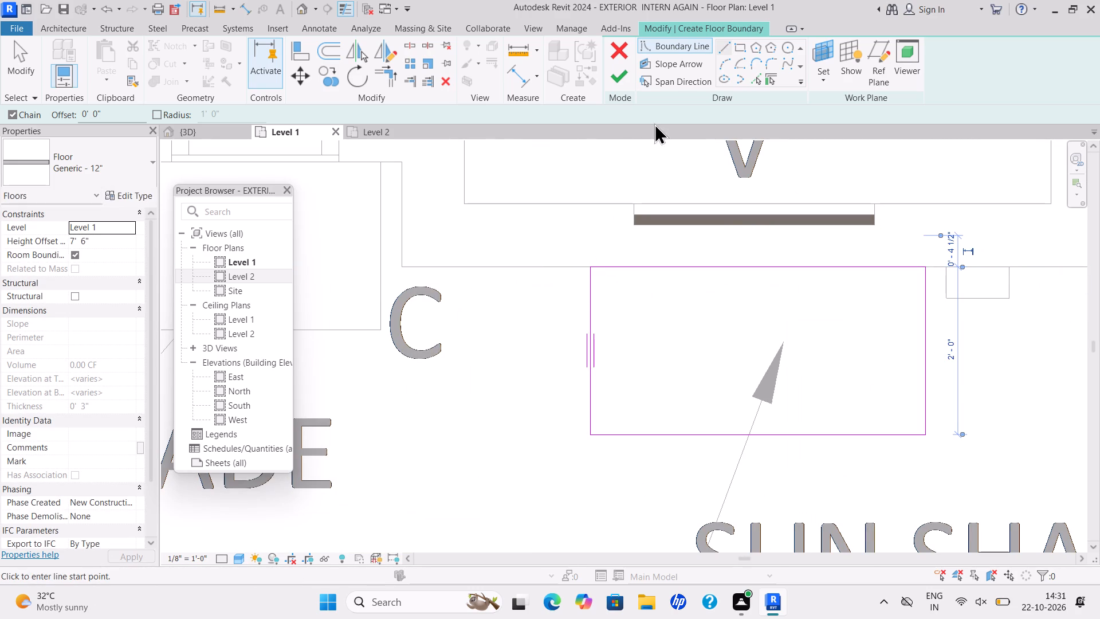
{"action": "left_click", "coordinate": [611, 73]}
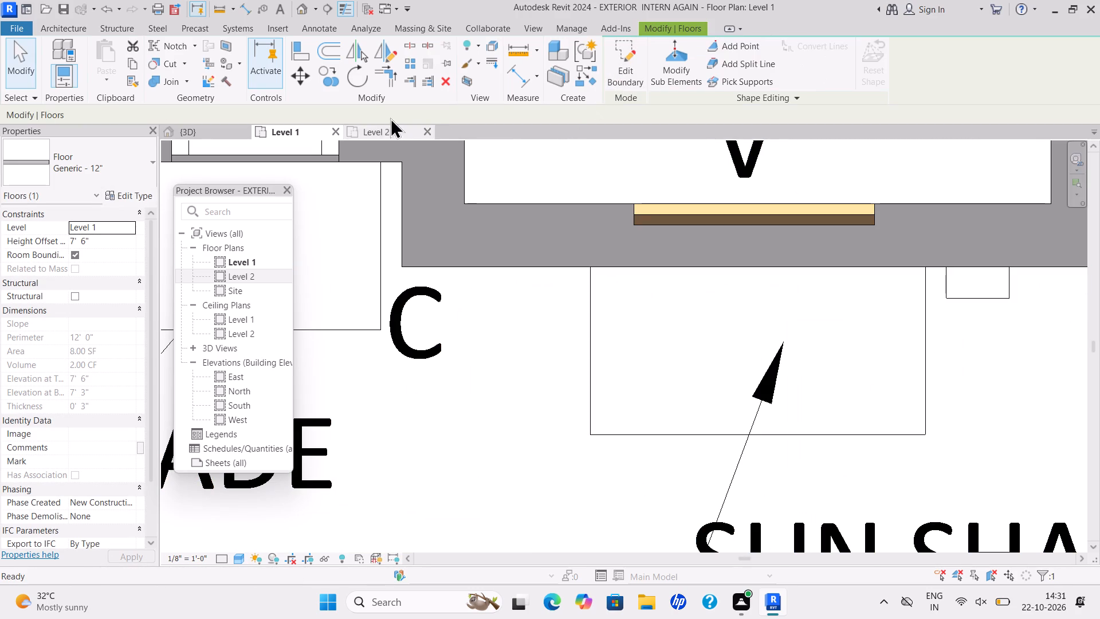
In the 3D view, set the height offset of the sun shade at ventilator V to 9'-0".
{"action": "left_click", "coordinate": [198, 126]}
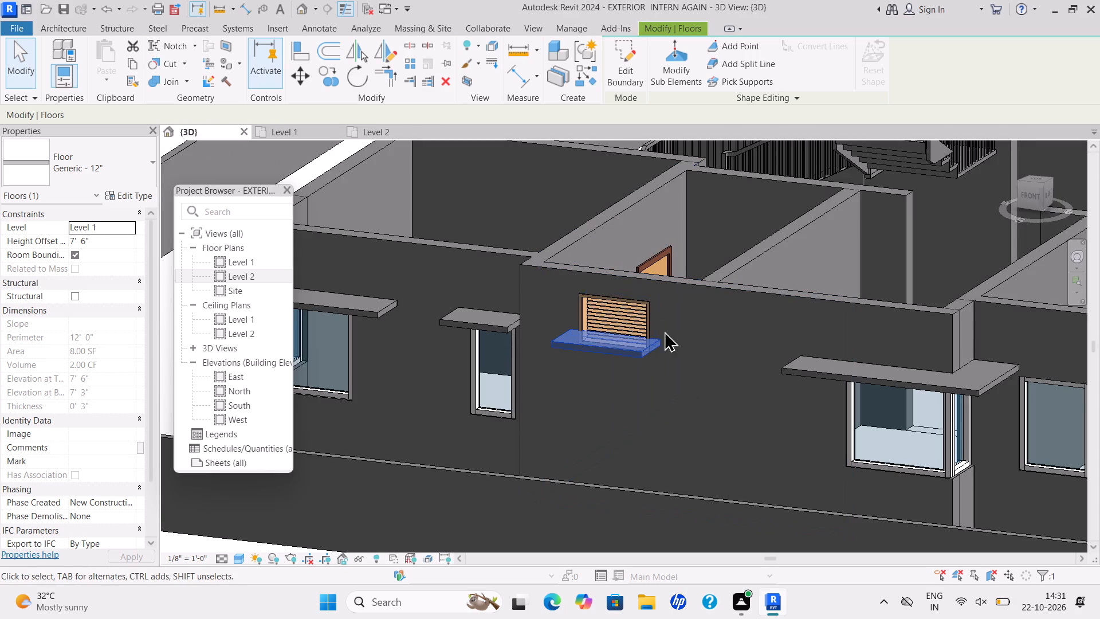
{"action": "scroll", "coordinate": [596, 340], "scroll_direction": "up", "scroll_amount": 3}
{"action": "key", "text": "Escape"}
{"action": "scroll", "coordinate": [661, 360], "scroll_direction": "up", "scroll_amount": 3}
{"action": "left_click", "coordinate": [661, 360]}
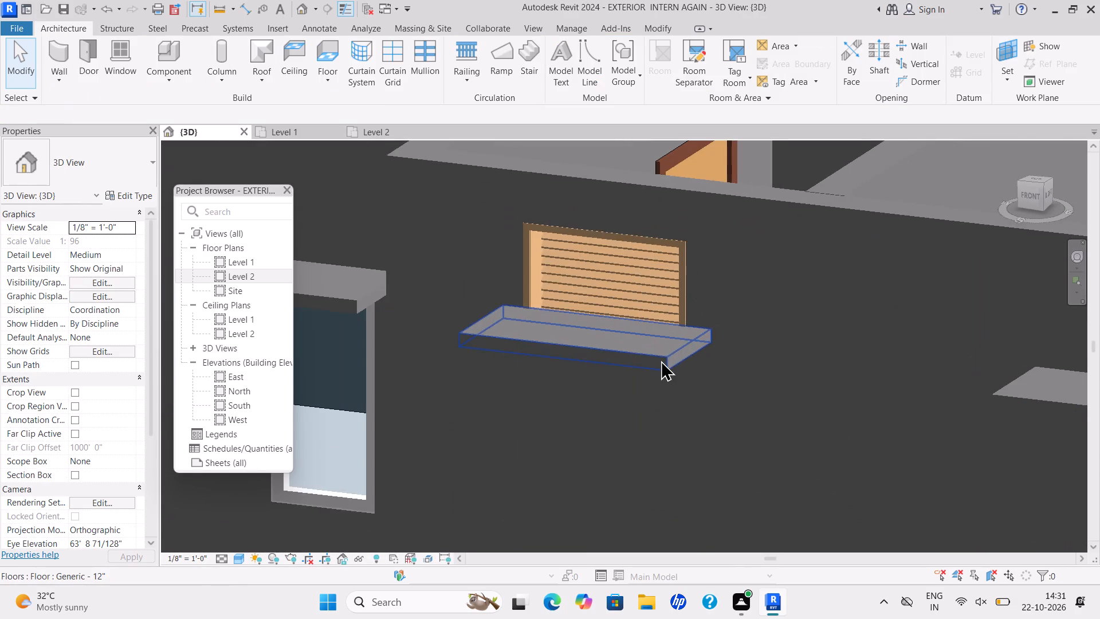
{"action": "left_click_drag", "start_coordinate": [89, 236], "coordinate": [63, 253]}
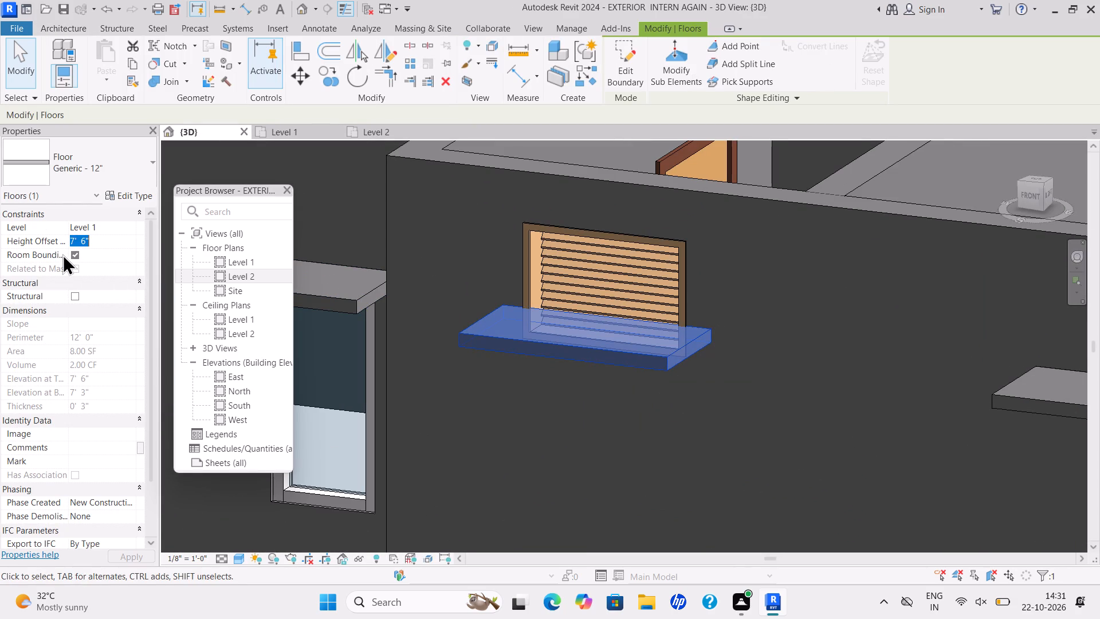
{"action": "key", "text": "BackSpace"}
{"action": "type", "text": "9'"}
{"action": "key", "text": "Return"}
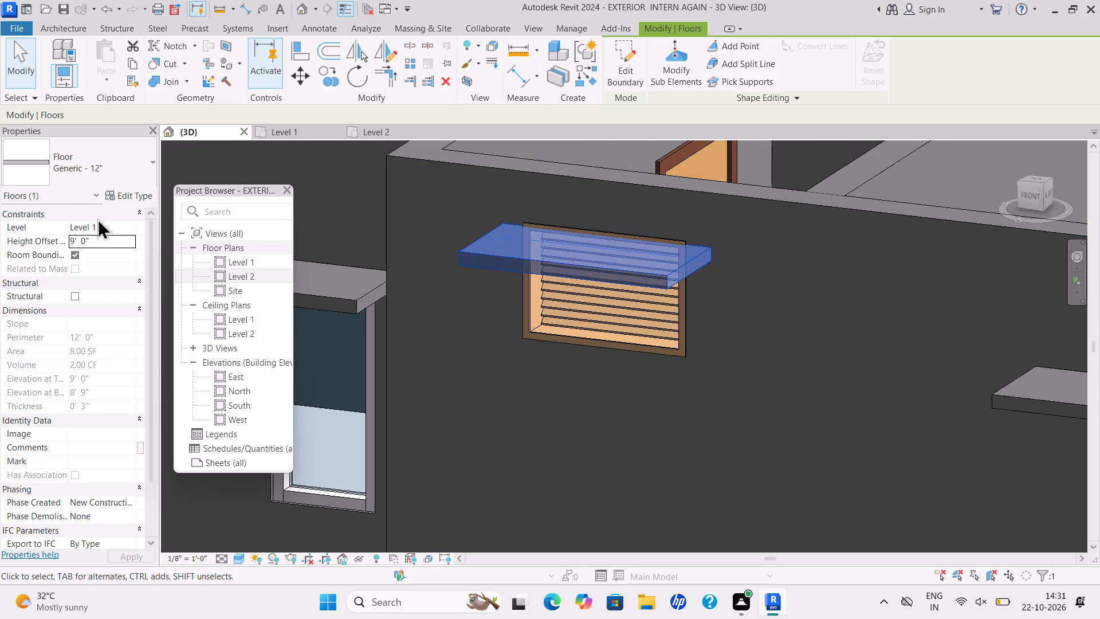
Set the ventilator sun shade's height offset to 9'-6".
{"action": "left_click", "coordinate": [103, 244]}
{"action": "key", "text": "BackSpace"}
{"action": "type", "text": "9'6\""}
{"action": "key", "text": "Return"}
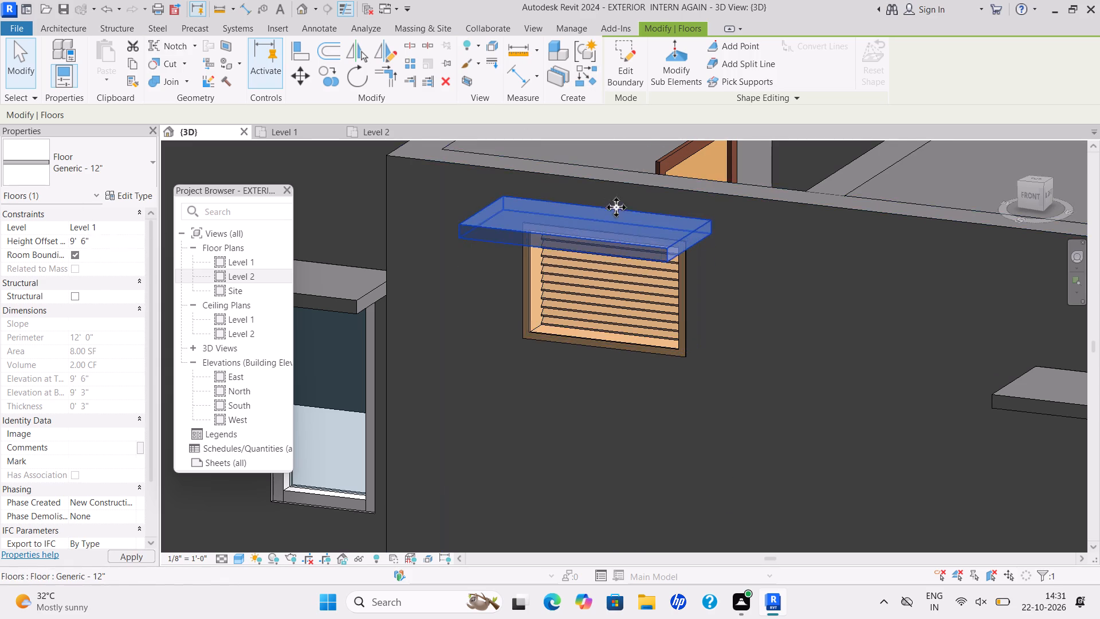
Examine the sun shade above ventilator V and the other shades along the house's side wall in 3D.
{"action": "scroll", "coordinate": [668, 207], "scroll_direction": "up", "scroll_amount": 5}
{"action": "scroll", "coordinate": [780, 236], "scroll_direction": "down", "scroll_amount": 5}
{"action": "key", "text": "Escape"}
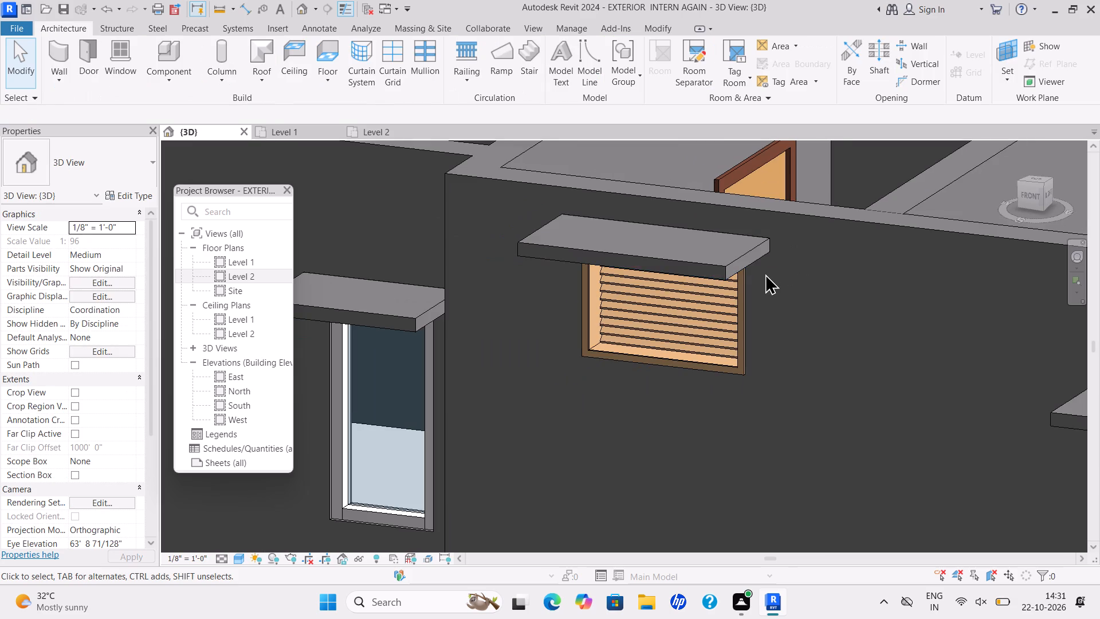
{"action": "scroll", "coordinate": [765, 273], "scroll_direction": "up", "scroll_amount": 2}
{"action": "scroll", "coordinate": [765, 273], "scroll_direction": "down", "scroll_amount": 14}
{"action": "middle_click_drag", "start_coordinate": [763, 283], "coordinate": [616, 377]}
{"action": "scroll", "coordinate": [618, 376], "scroll_direction": "down", "scroll_amount": 2}
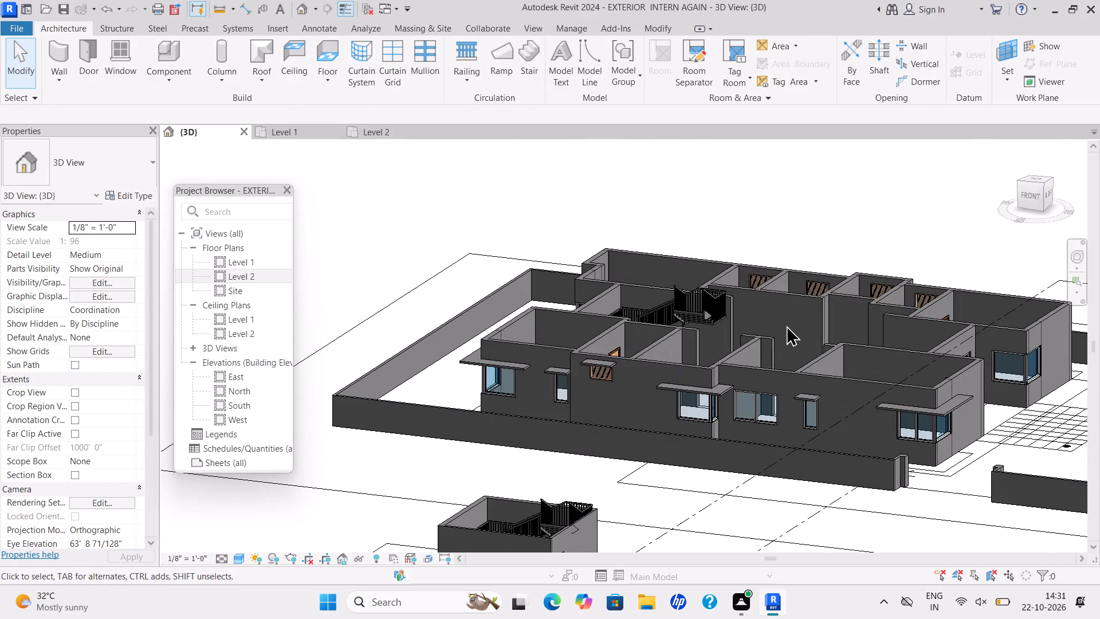
{"action": "scroll", "coordinate": [719, 287], "scroll_direction": "down", "scroll_amount": 3}
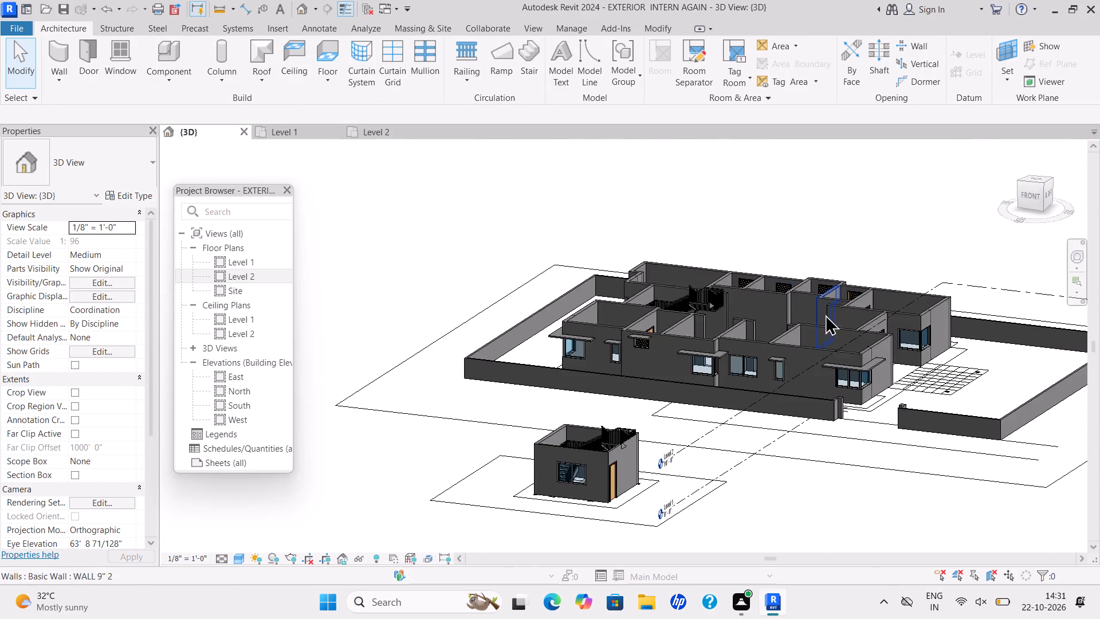
{"action": "scroll", "coordinate": [802, 366], "scroll_direction": "up", "scroll_amount": 5}
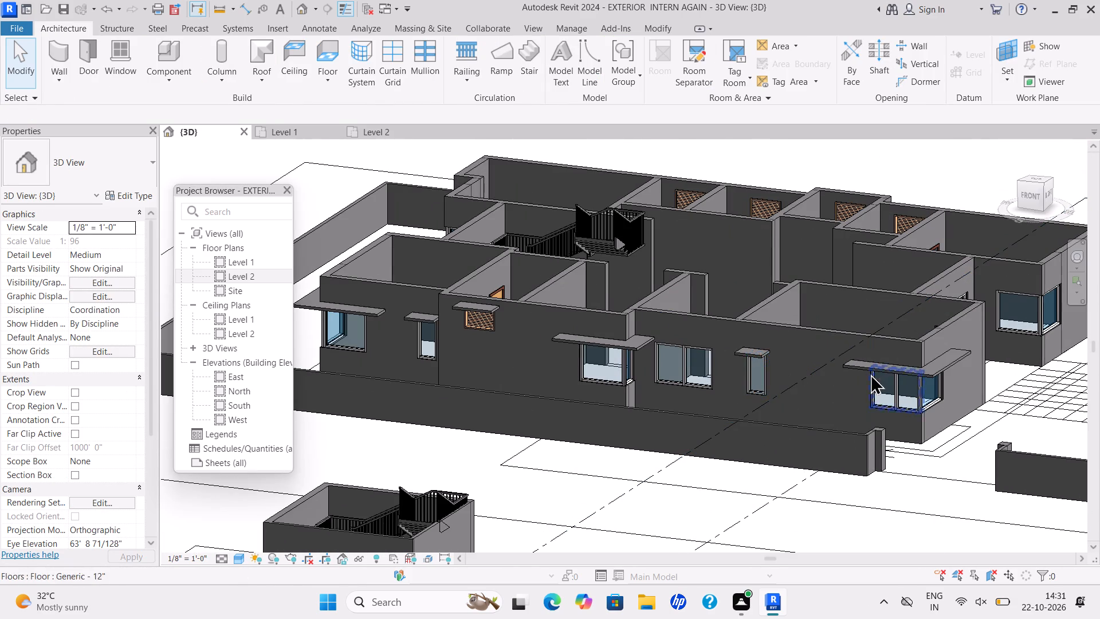
{"action": "scroll", "coordinate": [860, 368], "scroll_direction": "down", "scroll_amount": 1}
{"action": "middle_click_drag", "start_coordinate": [854, 367], "coordinate": [736, 371]}
{"action": "scroll", "coordinate": [736, 371], "scroll_direction": "down", "scroll_amount": 1}
{"action": "scroll", "coordinate": [654, 366], "scroll_direction": "down", "scroll_amount": 2}
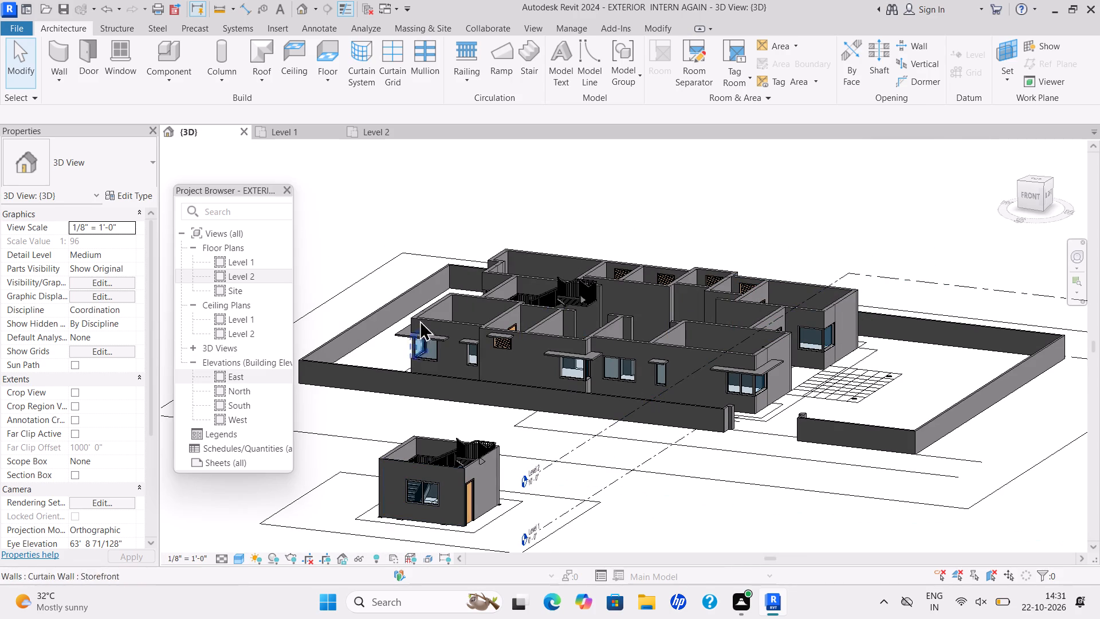
On Level 1, start an architectural floor at the First Floor Plan bedroom's corner window W1, tracing the sun shade's 2'-0" end and outer edges to the 8'-9" side.
{"action": "left_click", "coordinate": [310, 132]}
{"action": "scroll", "coordinate": [621, 335], "scroll_direction": "down", "scroll_amount": 4}
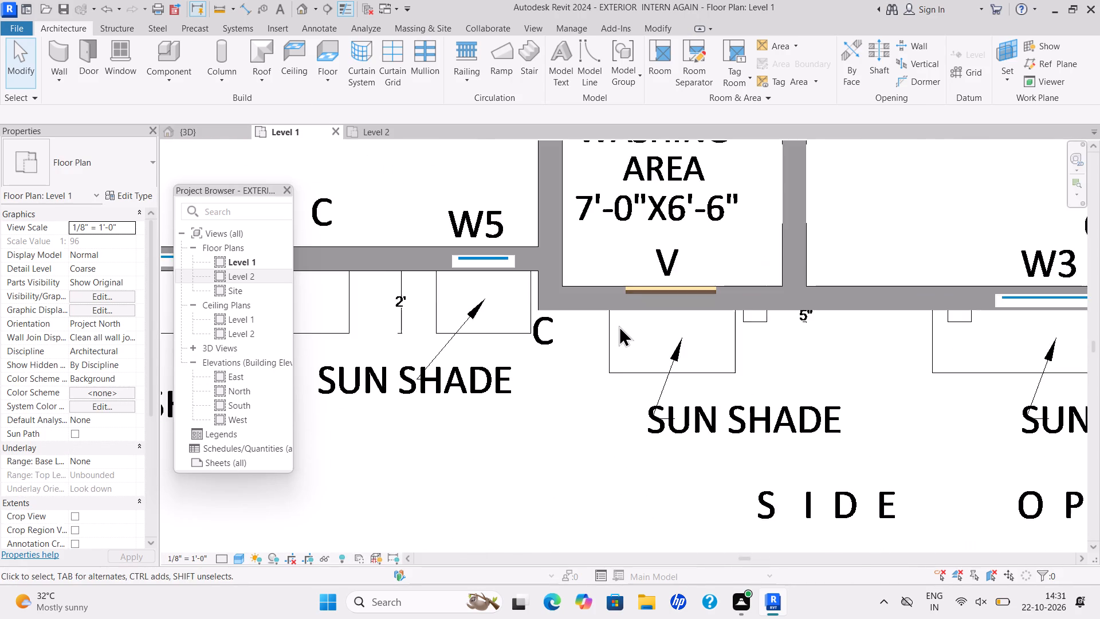
{"action": "scroll", "coordinate": [619, 326], "scroll_direction": "down", "scroll_amount": 17}
{"action": "scroll", "coordinate": [738, 394], "scroll_direction": "down", "scroll_amount": 4}
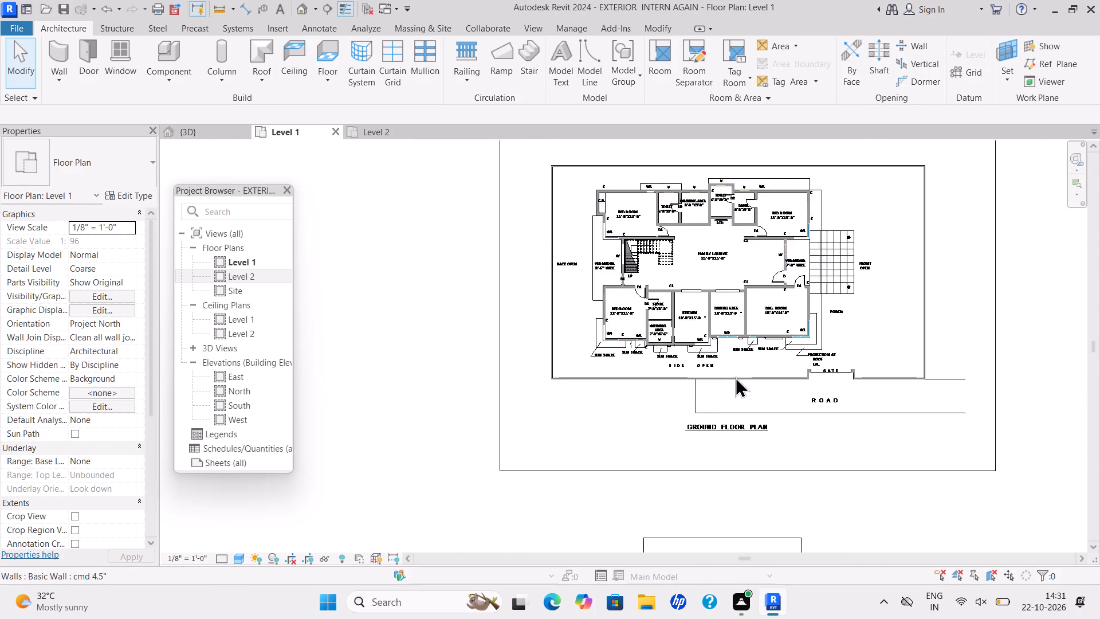
{"action": "scroll", "coordinate": [737, 377], "scroll_direction": "down", "scroll_amount": 5}
{"action": "middle_click_drag", "start_coordinate": [742, 394], "coordinate": [504, 327]}
{"action": "scroll", "coordinate": [731, 289], "scroll_direction": "up", "scroll_amount": 11}
{"action": "scroll", "coordinate": [517, 304], "scroll_direction": "up", "scroll_amount": 5}
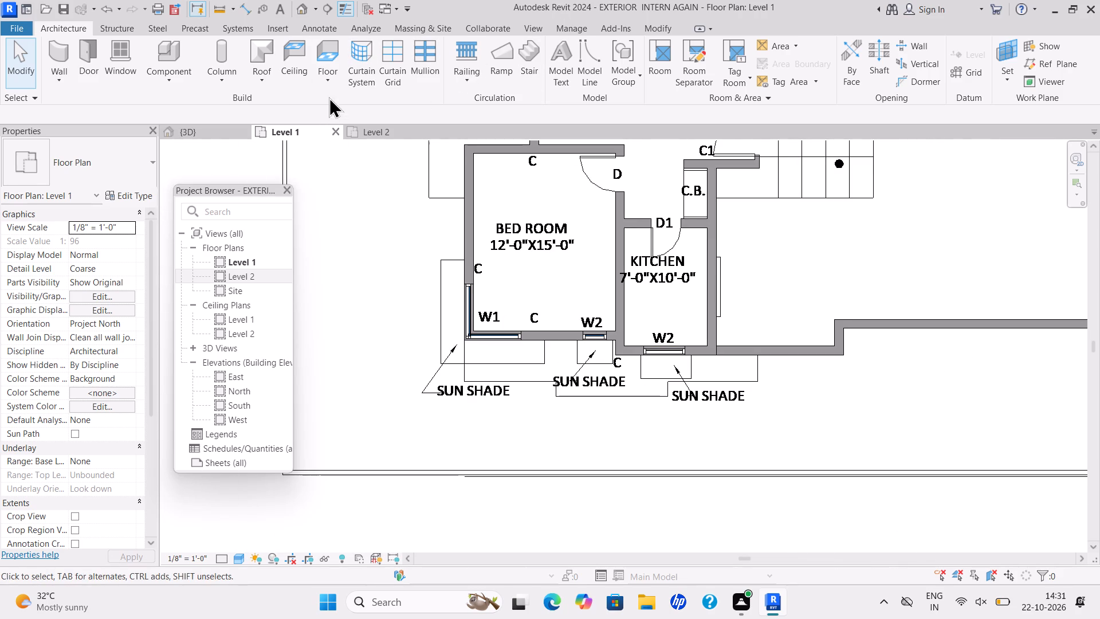
{"action": "left_click", "coordinate": [328, 71]}
{"action": "left_click", "coordinate": [347, 103]}
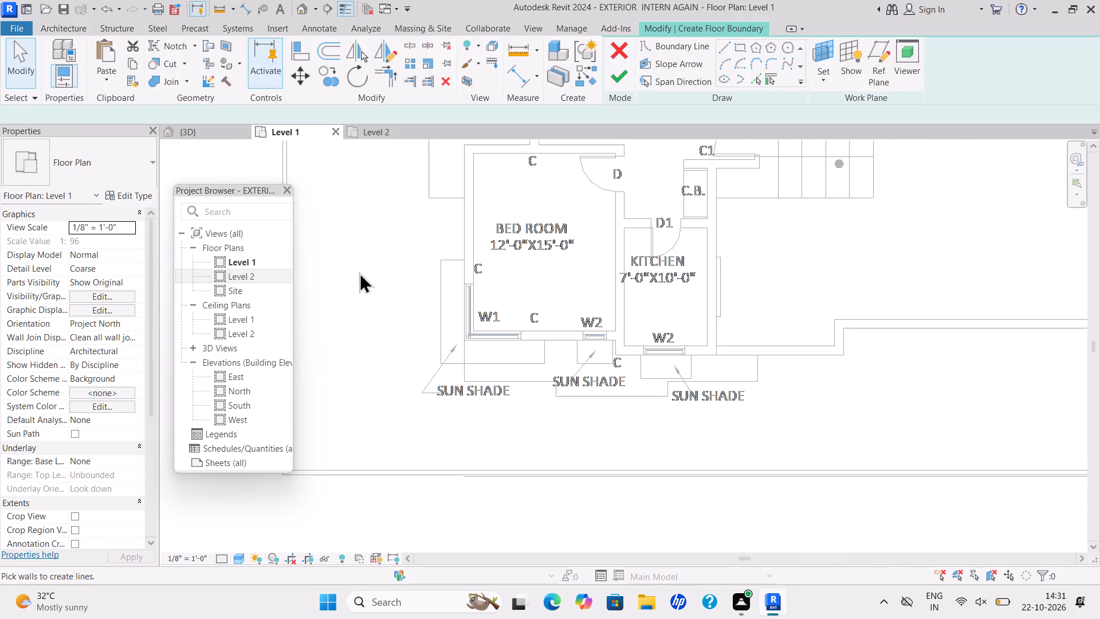
{"action": "left_click", "coordinate": [693, 49]}
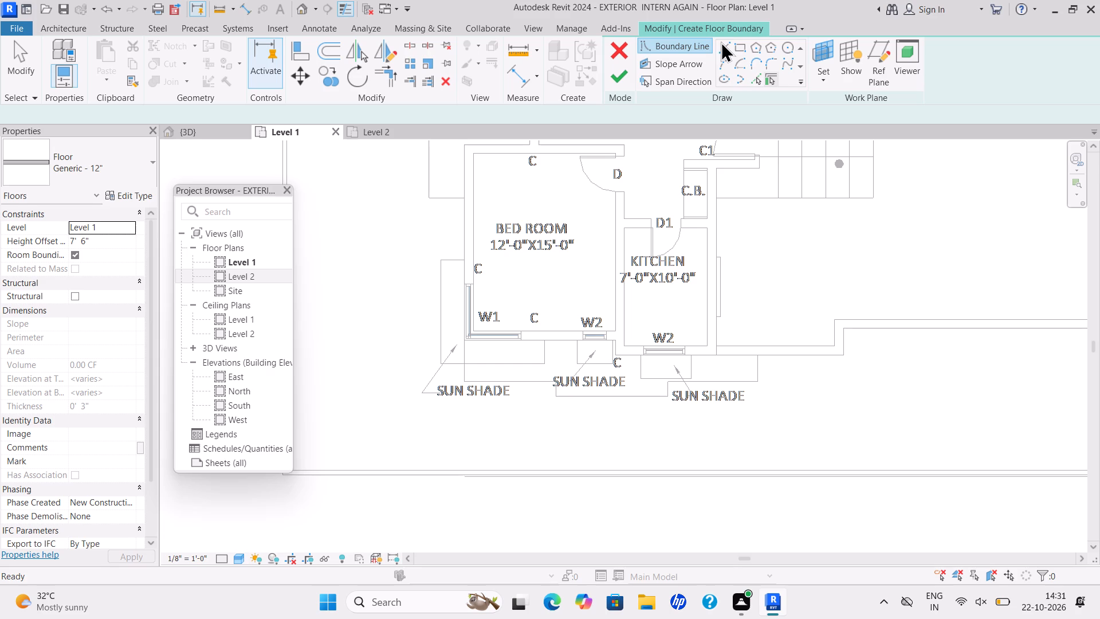
{"action": "left_click", "coordinate": [722, 41]}
{"action": "scroll", "coordinate": [450, 259], "scroll_direction": "up", "scroll_amount": 8}
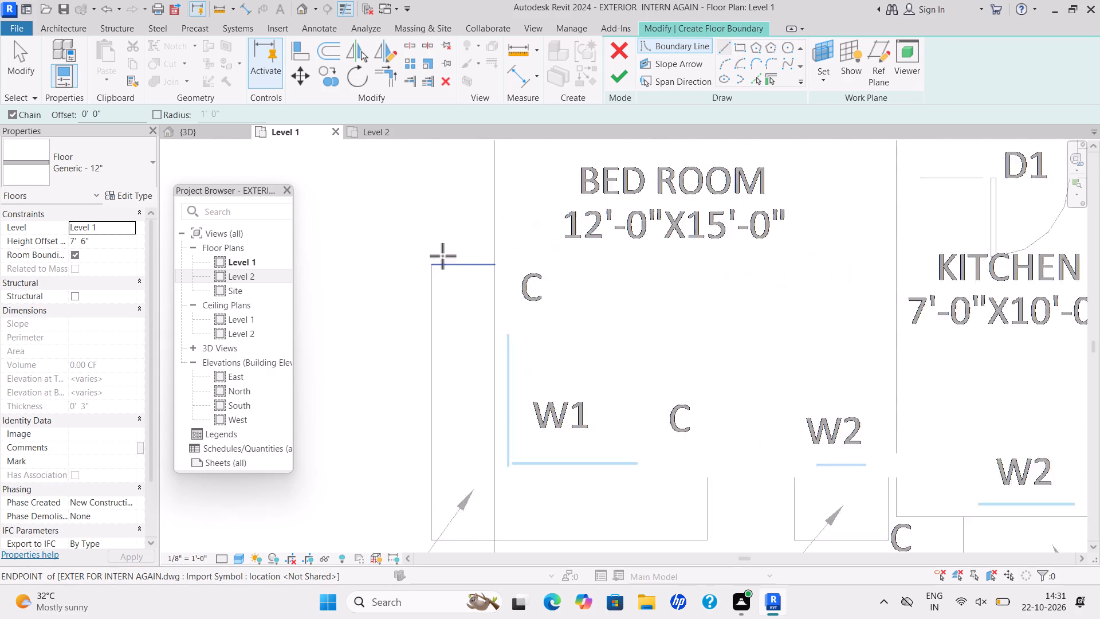
{"action": "scroll", "coordinate": [442, 256], "scroll_direction": "up", "scroll_amount": 1}
{"action": "left_click_drag", "start_coordinate": [511, 264], "coordinate": [502, 266]}
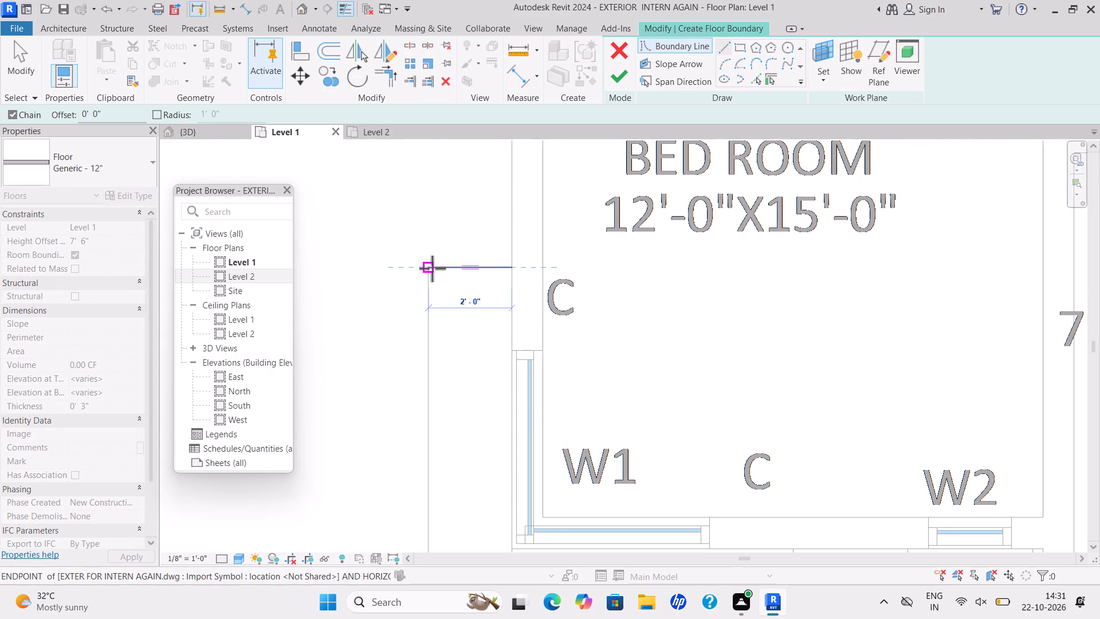
{"action": "left_click", "coordinate": [432, 268]}
{"action": "scroll", "coordinate": [455, 440], "scroll_direction": "down", "scroll_amount": 3}
{"action": "middle_click_drag", "start_coordinate": [450, 438], "coordinate": [386, 192]}
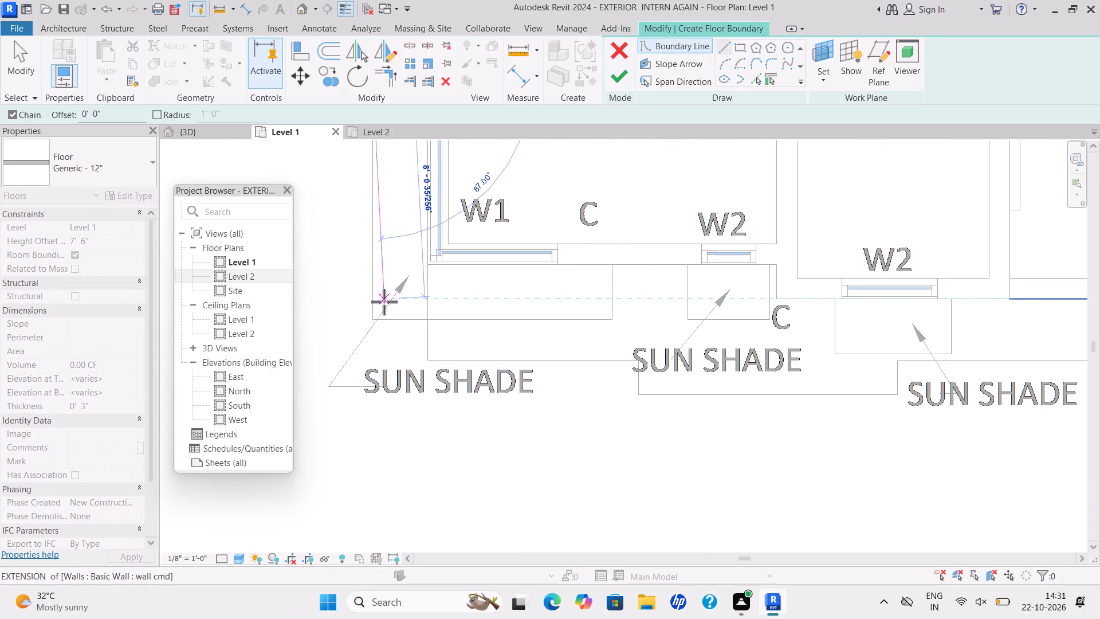
{"action": "scroll", "coordinate": [375, 323], "scroll_direction": "up", "scroll_amount": 5}
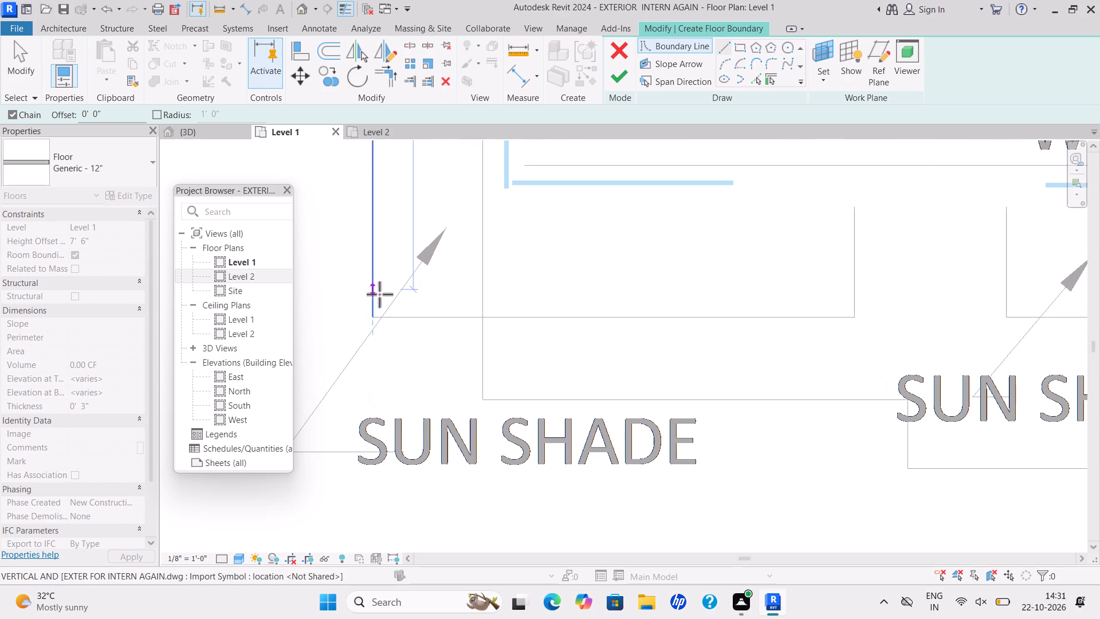
{"action": "left_click", "coordinate": [370, 318]}
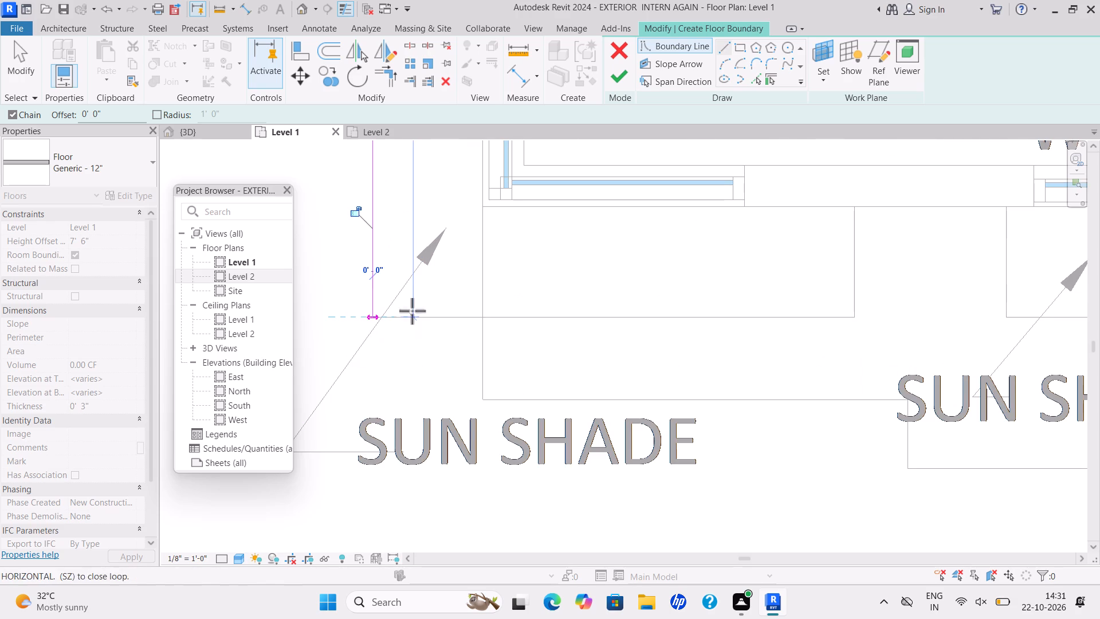
{"action": "scroll", "coordinate": [855, 319], "scroll_direction": "up", "scroll_amount": 5}
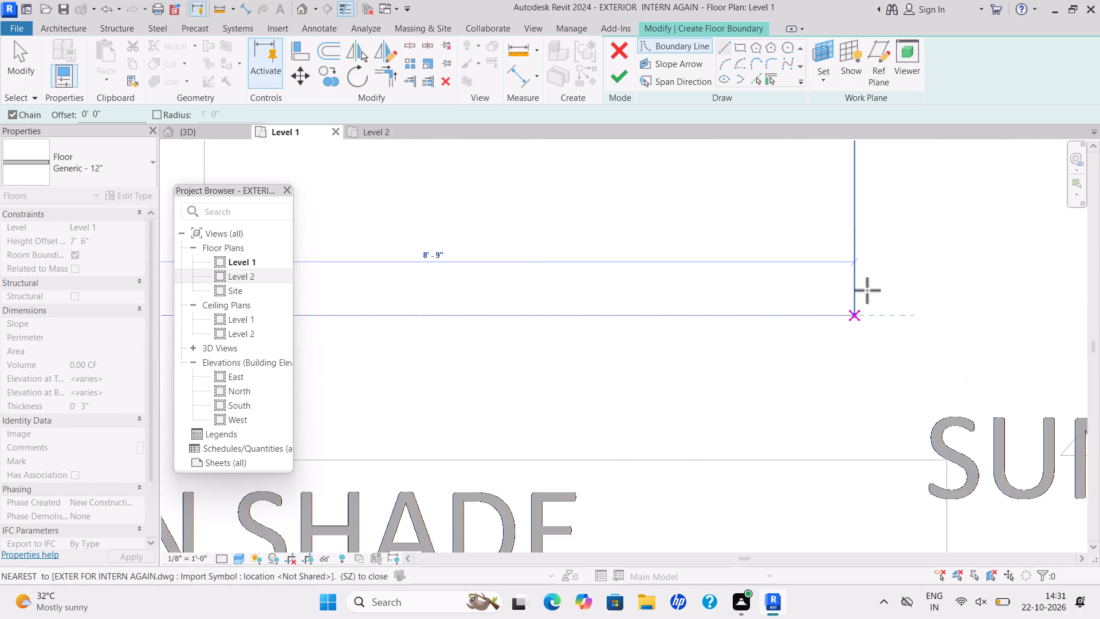
{"action": "left_click", "coordinate": [857, 314]}
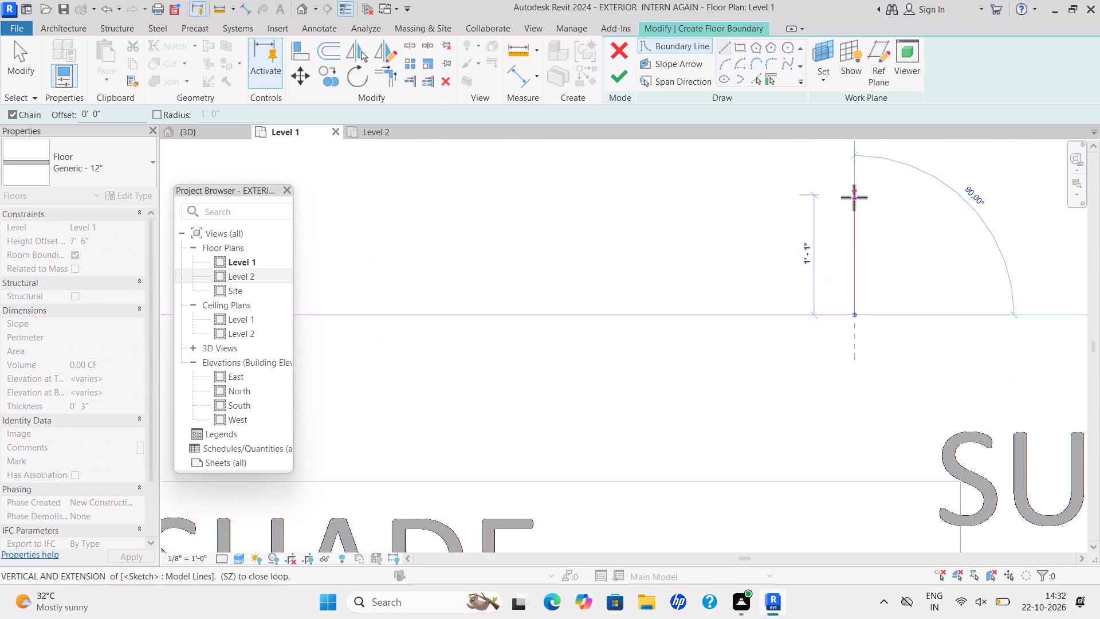
Close the L-shaped W1 sun shade boundary with a 2'-0" end and lines along the bedroom's outer wall faces, and finish the floor.
{"action": "scroll", "coordinate": [854, 201], "scroll_direction": "down", "scroll_amount": 5}
{"action": "middle_click_drag", "start_coordinate": [849, 230], "coordinate": [861, 318]}
{"action": "scroll", "coordinate": [866, 251], "scroll_direction": "up", "scroll_amount": 10}
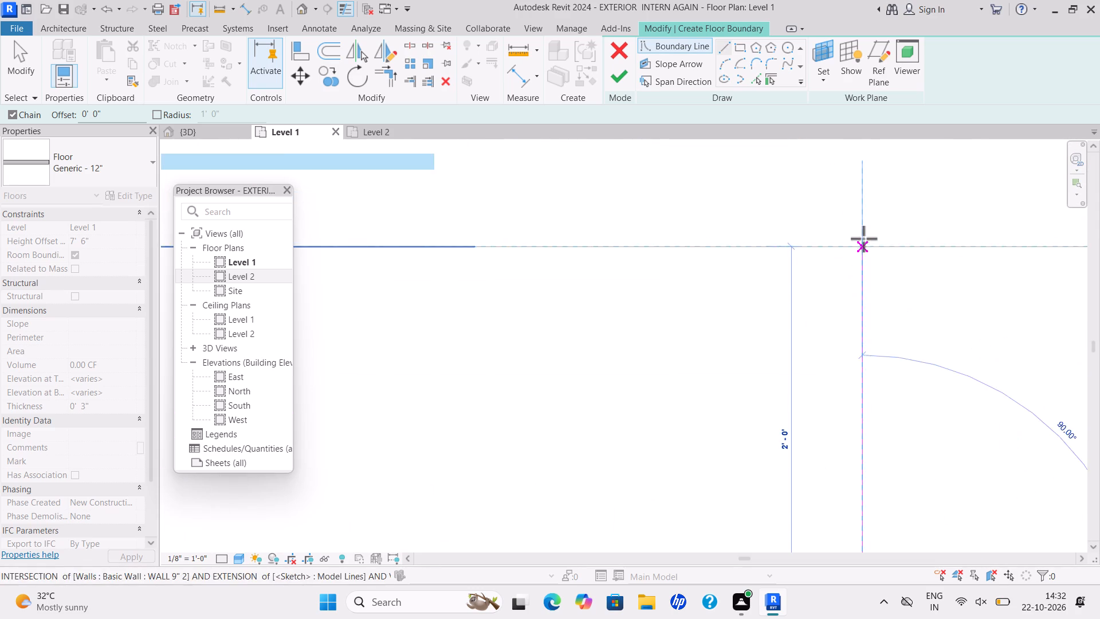
{"action": "scroll", "coordinate": [871, 247], "scroll_direction": "up", "scroll_amount": 5}
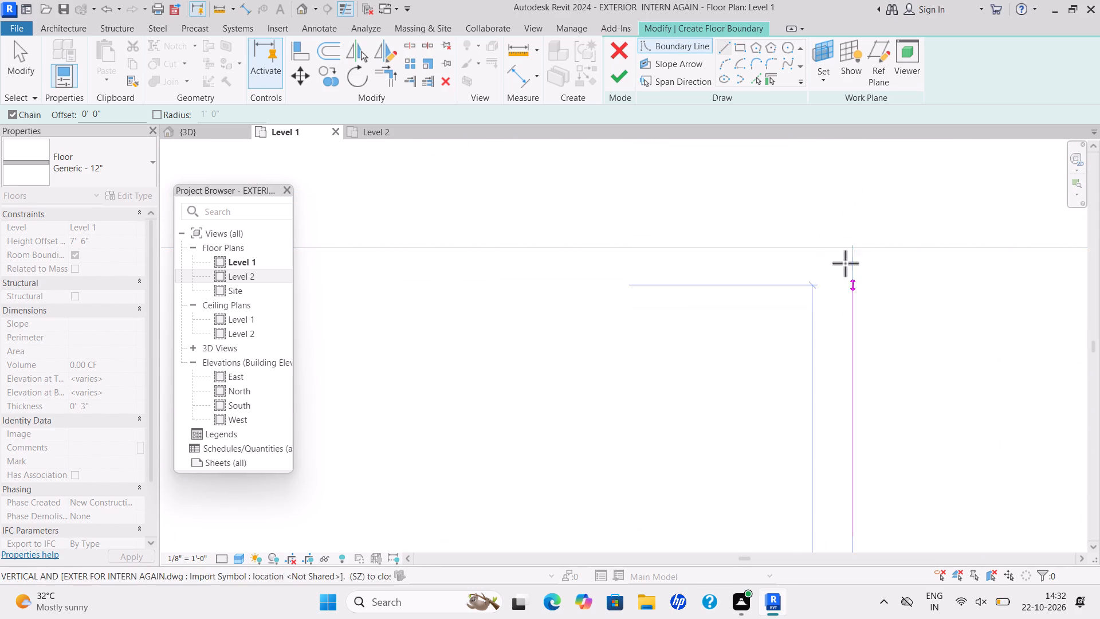
{"action": "left_click", "coordinate": [852, 249]}
{"action": "scroll", "coordinate": [407, 273], "scroll_direction": "down", "scroll_amount": 3}
{"action": "middle_click_drag", "start_coordinate": [407, 272], "coordinate": [409, 272]}
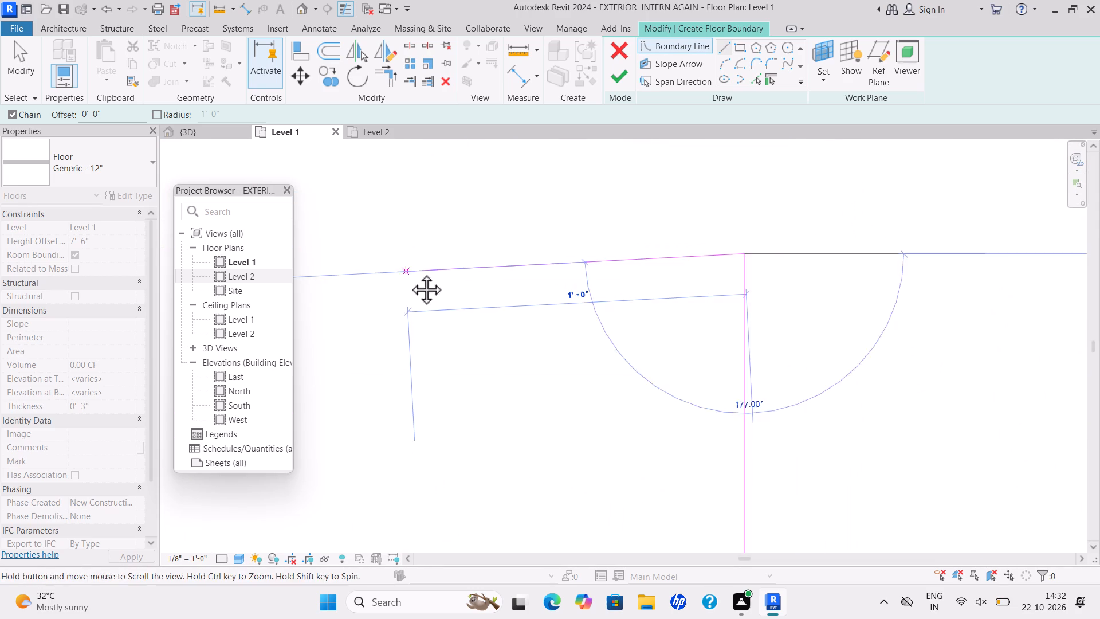
{"action": "scroll", "coordinate": [409, 272], "scroll_direction": "down", "scroll_amount": 2}
{"action": "middle_click_drag", "start_coordinate": [409, 272], "coordinate": [958, 303]}
{"action": "scroll", "coordinate": [620, 303], "scroll_direction": "down", "scroll_amount": 6}
{"action": "middle_click_drag", "start_coordinate": [618, 304], "coordinate": [876, 301]}
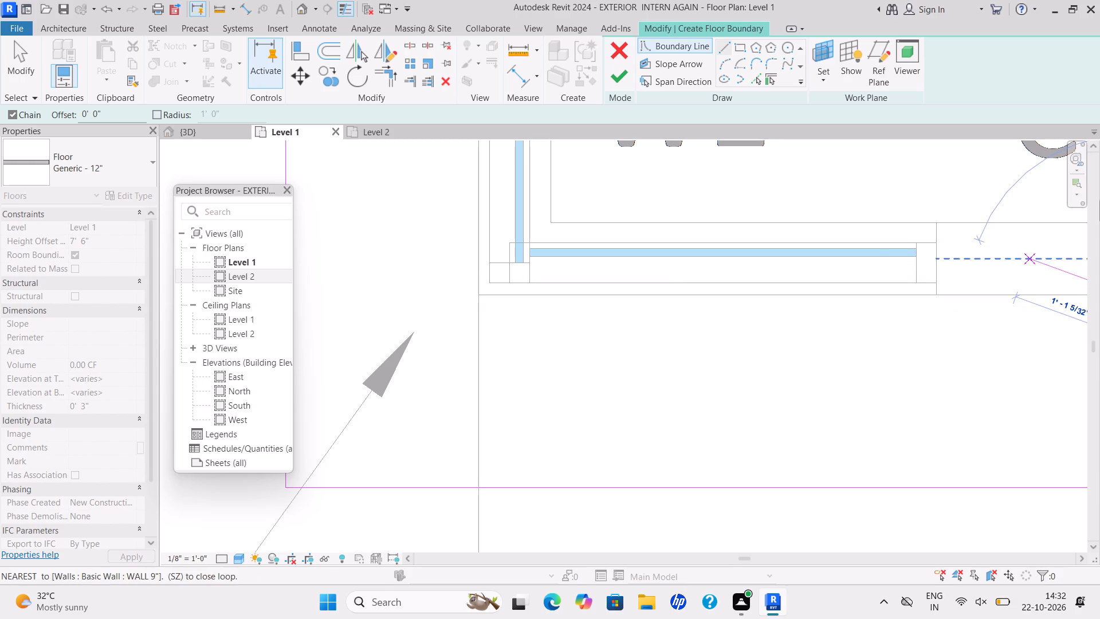
{"action": "left_click", "coordinate": [479, 300]}
{"action": "scroll", "coordinate": [489, 217], "scroll_direction": "down", "scroll_amount": 5}
{"action": "middle_click_drag", "start_coordinate": [503, 234], "coordinate": [586, 457]}
{"action": "scroll", "coordinate": [586, 457], "scroll_direction": "down", "scroll_amount": 1}
{"action": "scroll", "coordinate": [604, 206], "scroll_direction": "up", "scroll_amount": 1}
{"action": "scroll", "coordinate": [553, 204], "scroll_direction": "up", "scroll_amount": 7}
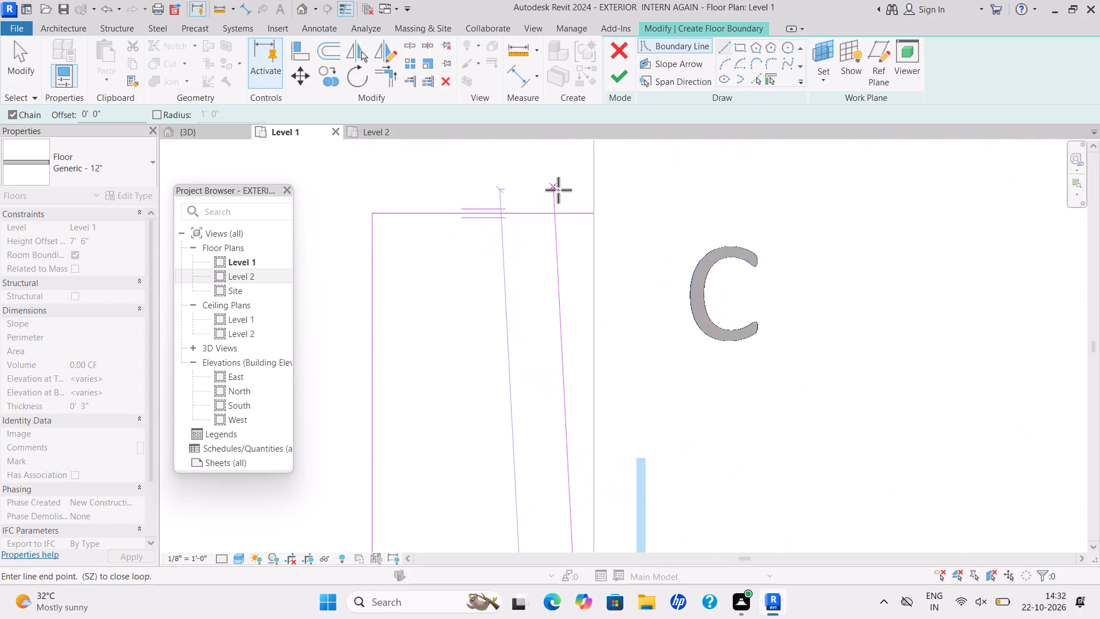
{"action": "scroll", "coordinate": [558, 190], "scroll_direction": "up", "scroll_amount": 1}
{"action": "left_click", "coordinate": [607, 218]}
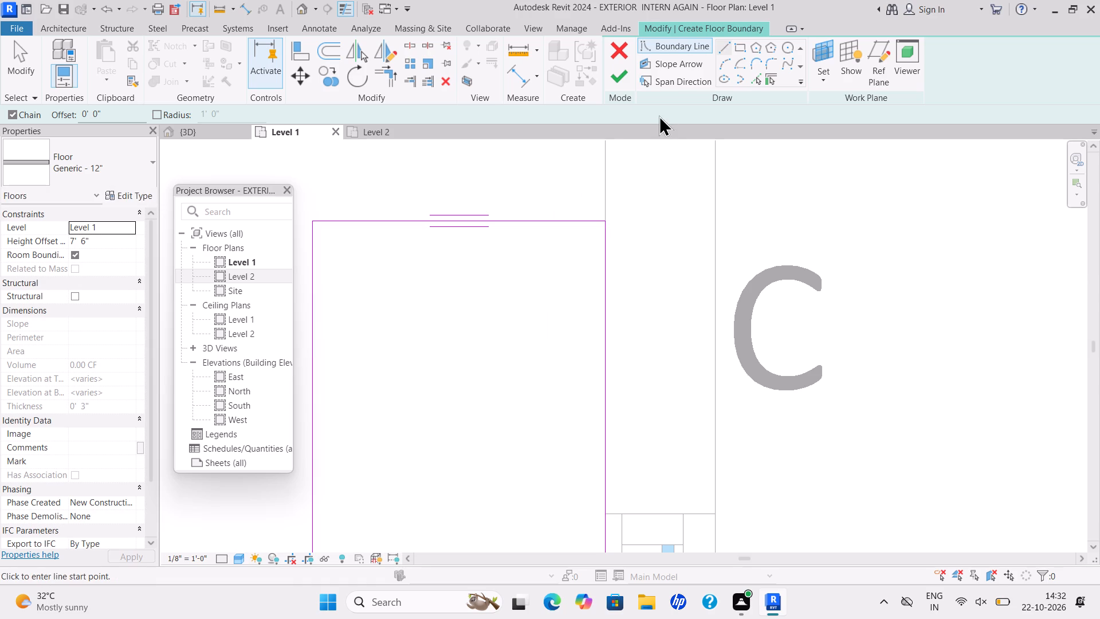
{"action": "left_click", "coordinate": [614, 85]}
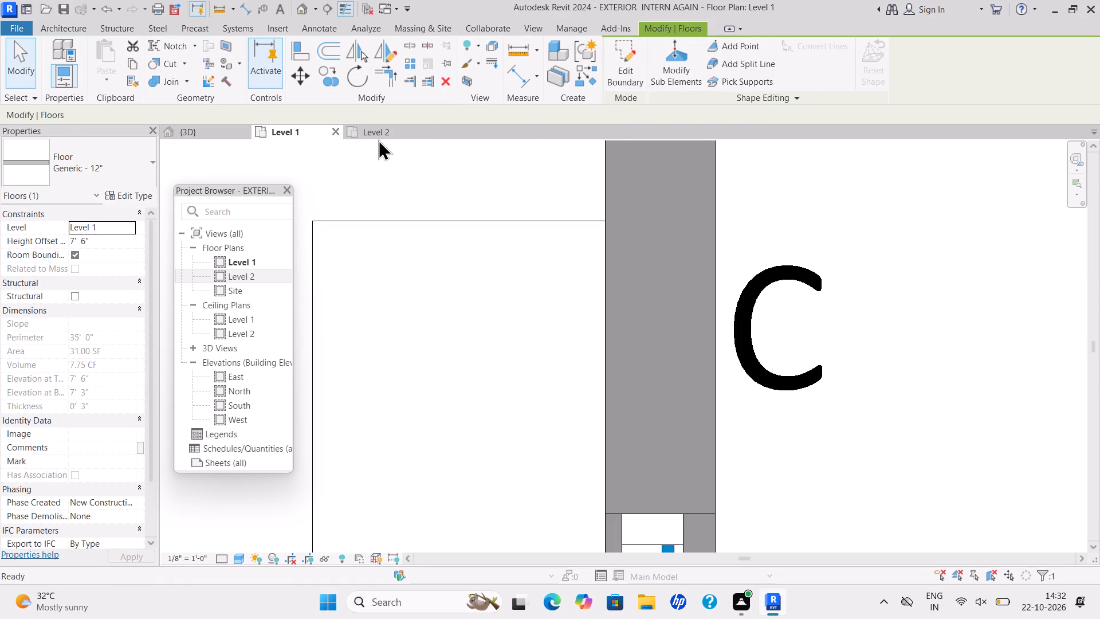
Inspect the new corner sun shade over the first-floor bedroom's W1 window in the 3D view.
{"action": "left_click", "coordinate": [221, 132]}
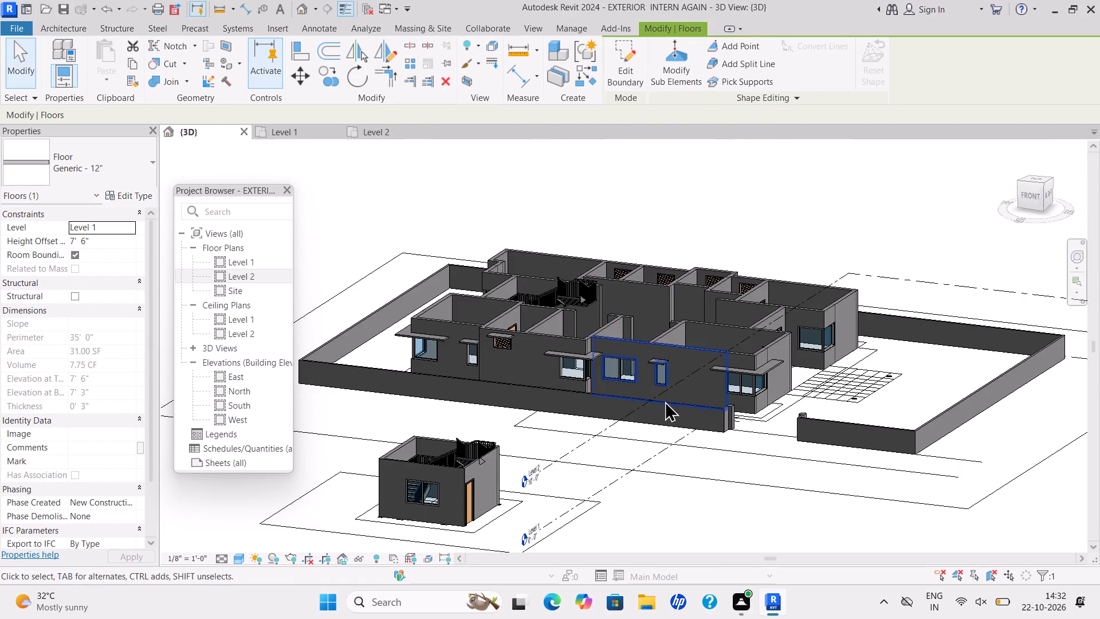
{"action": "scroll", "coordinate": [659, 399], "scroll_direction": "up", "scroll_amount": 3}
{"action": "scroll", "coordinate": [790, 316], "scroll_direction": "down", "scroll_amount": 5}
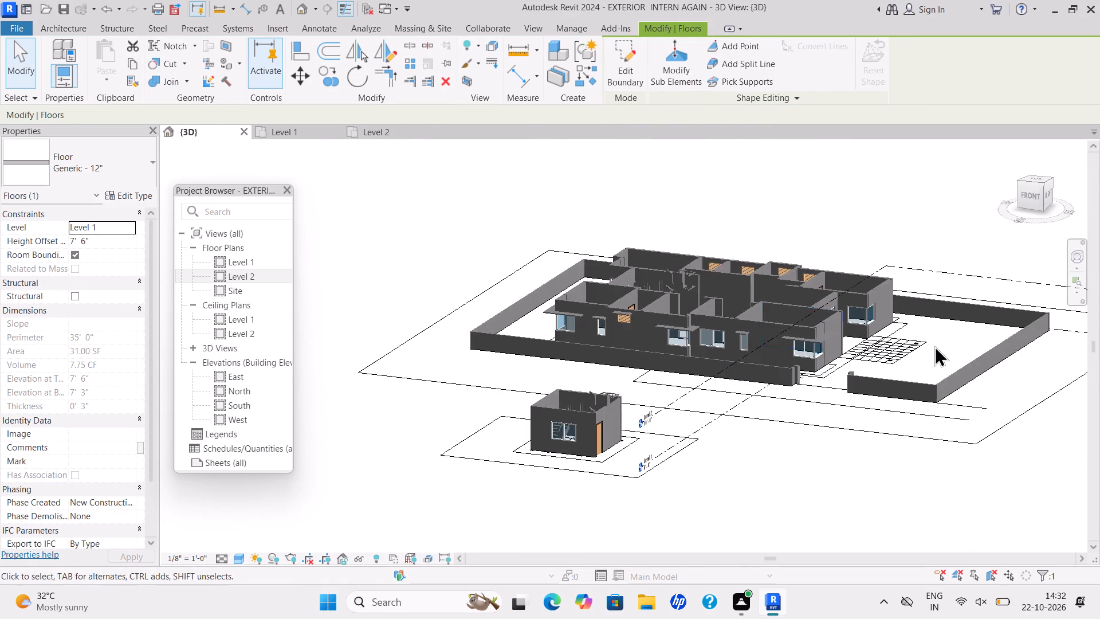
{"action": "scroll", "coordinate": [934, 346], "scroll_direction": "down", "scroll_amount": 1}
{"action": "middle_click_drag", "start_coordinate": [936, 346], "coordinate": [528, 391]}
{"action": "scroll", "coordinate": [985, 462], "scroll_direction": "up", "scroll_amount": 4}
{"action": "scroll", "coordinate": [728, 449], "scroll_direction": "up", "scroll_amount": 3}
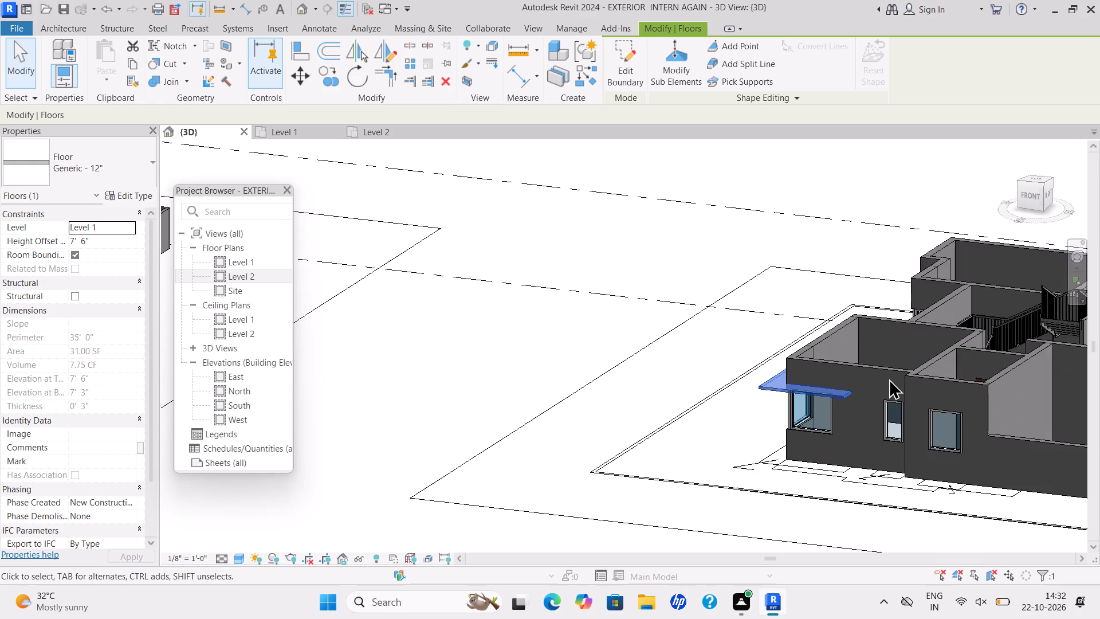
{"action": "key", "text": "Escape"}
{"action": "scroll", "coordinate": [844, 391], "scroll_direction": "up", "scroll_amount": 3}
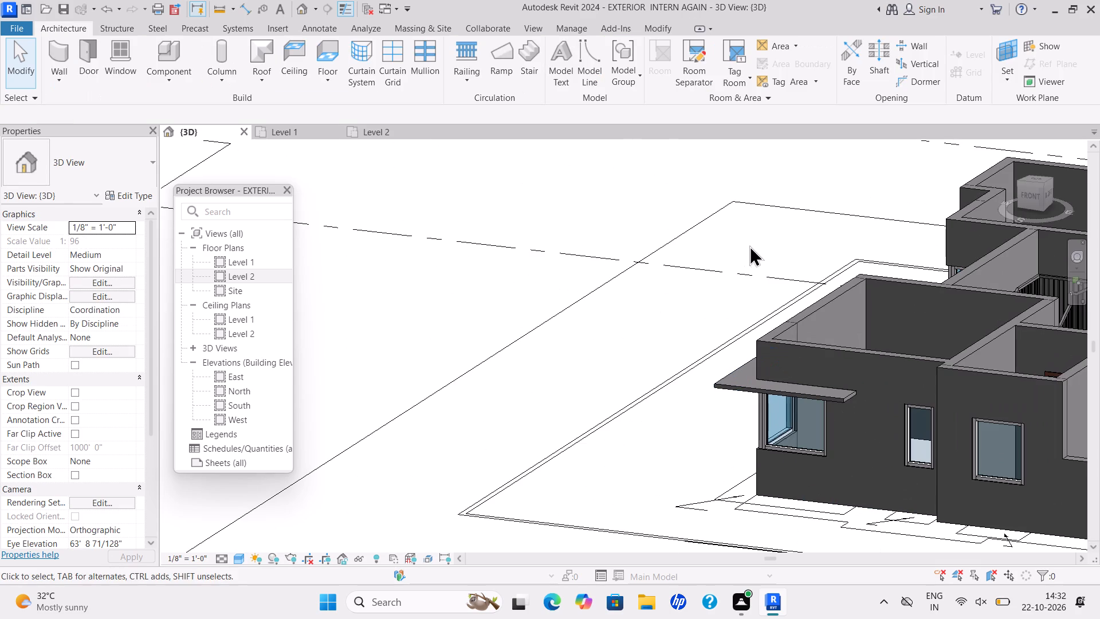
On Level 1, start an architectural floor at the First Floor Plan bedroom's W2 window, tracing the sun shade's 2'-0" end and about 3'-0" outer edge.
{"action": "left_click", "coordinate": [324, 129]}
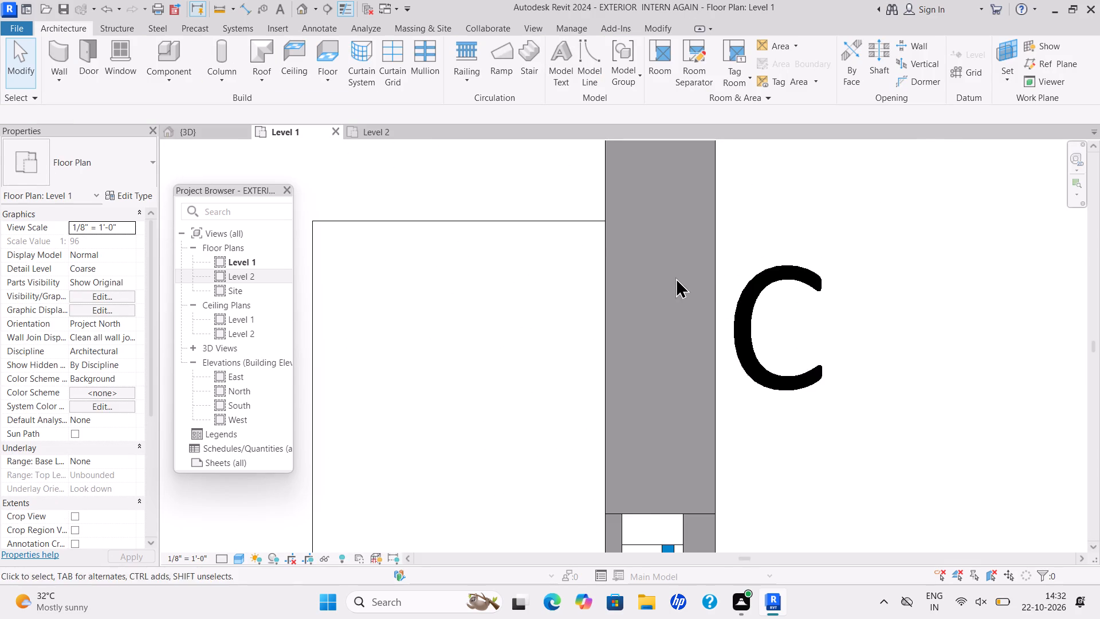
{"action": "scroll", "coordinate": [674, 280], "scroll_direction": "down", "scroll_amount": 18}
{"action": "middle_click_drag", "start_coordinate": [808, 324], "coordinate": [565, 298]}
{"action": "scroll", "coordinate": [704, 361], "scroll_direction": "down", "scroll_amount": 2}
{"action": "middle_click_drag", "start_coordinate": [704, 361], "coordinate": [594, 370]}
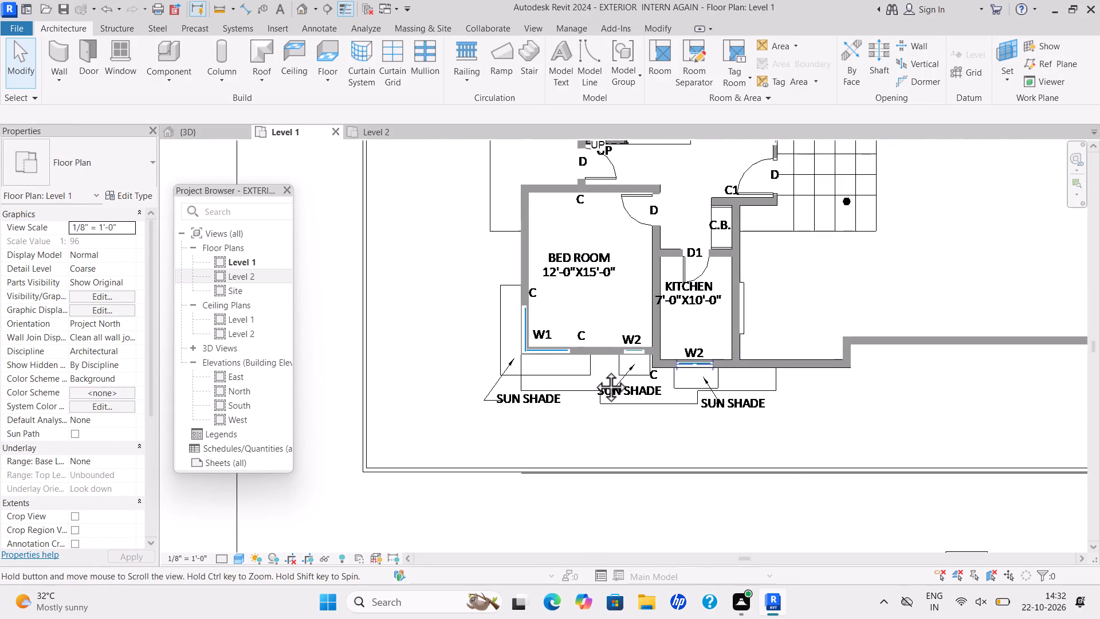
{"action": "middle_click_drag", "start_coordinate": [594, 370], "coordinate": [501, 378]}
{"action": "scroll", "coordinate": [594, 370], "scroll_direction": "down", "scroll_amount": 2}
{"action": "scroll", "coordinate": [511, 336], "scroll_direction": "down", "scroll_amount": 1}
{"action": "middle_click_drag", "start_coordinate": [510, 344], "coordinate": [502, 379]}
{"action": "scroll", "coordinate": [502, 379], "scroll_direction": "down", "scroll_amount": 2}
{"action": "middle_click", "coordinate": [502, 379]}
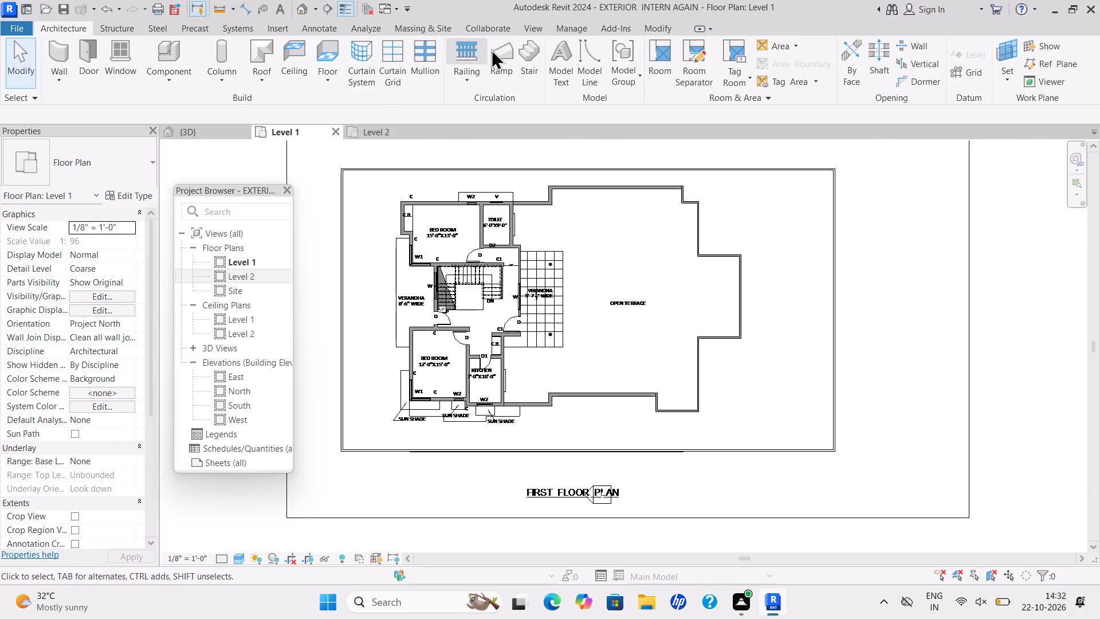
{"action": "left_click", "coordinate": [325, 84]}
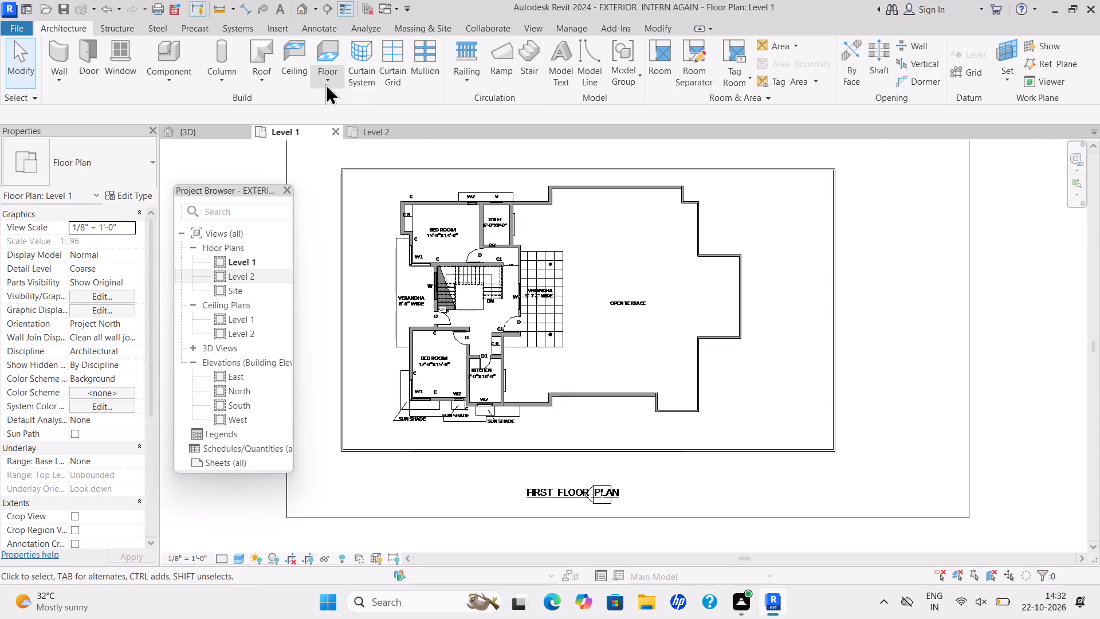
{"action": "left_click", "coordinate": [348, 100]}
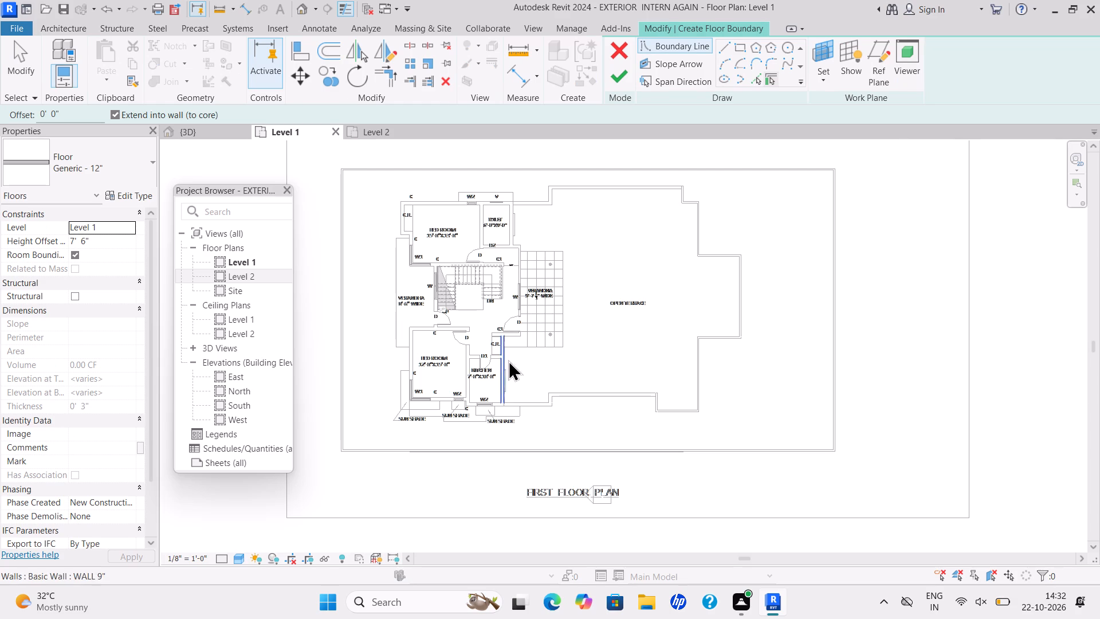
{"action": "scroll", "coordinate": [421, 409], "scroll_direction": "up", "scroll_amount": 4}
{"action": "double_click", "coordinate": [721, 46]}
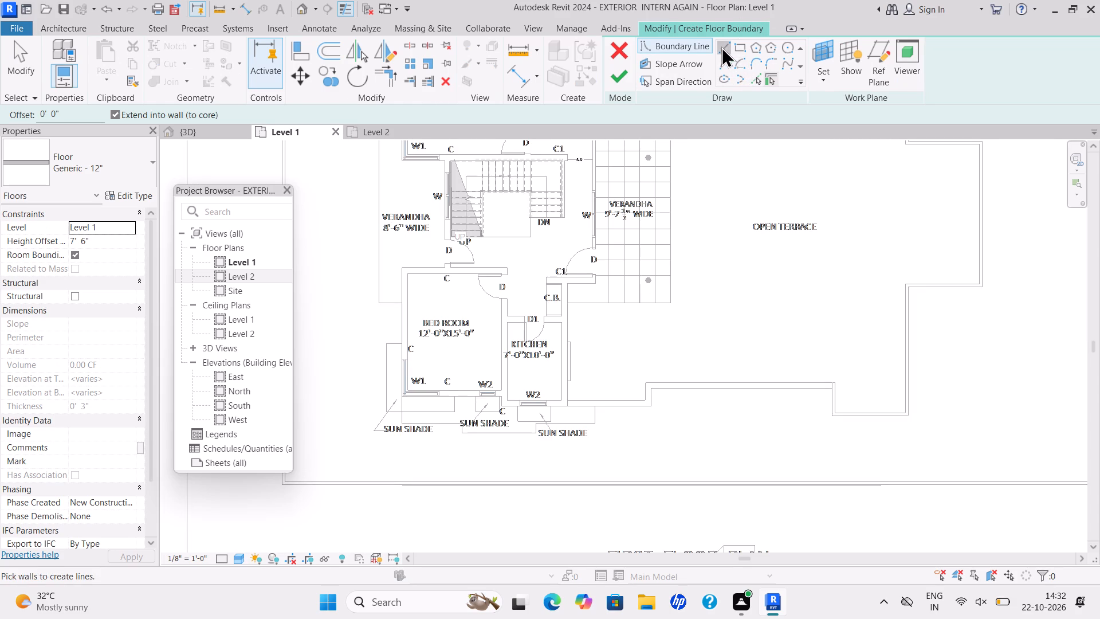
{"action": "scroll", "coordinate": [485, 438], "scroll_direction": "up", "scroll_amount": 1}
{"action": "scroll", "coordinate": [427, 451], "scroll_direction": "up", "scroll_amount": 4}
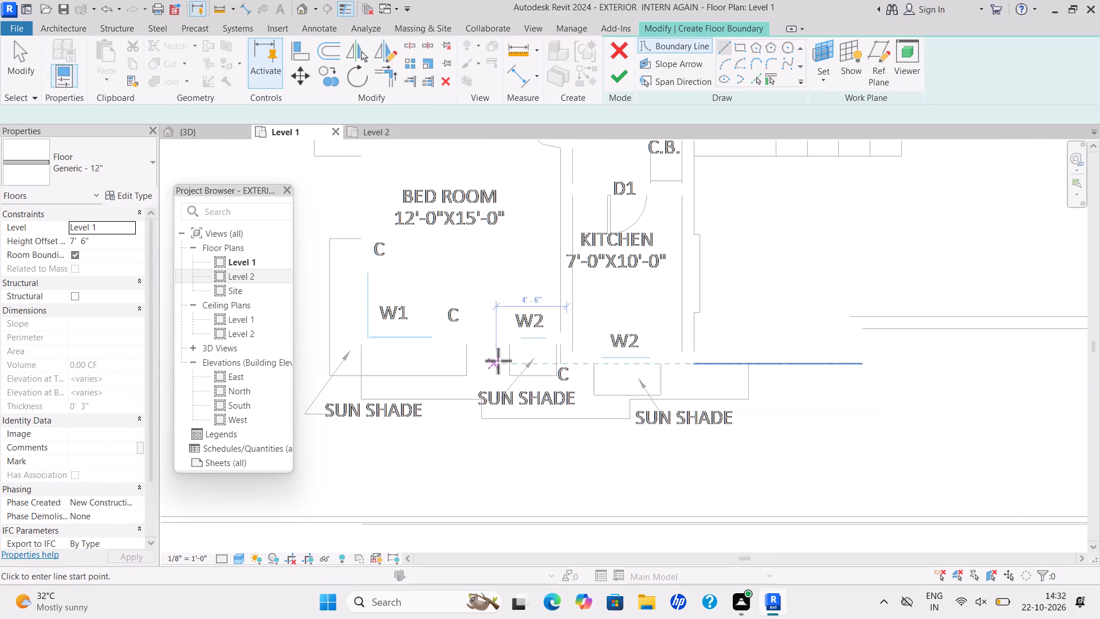
{"action": "scroll", "coordinate": [501, 356], "scroll_direction": "up", "scroll_amount": 6}
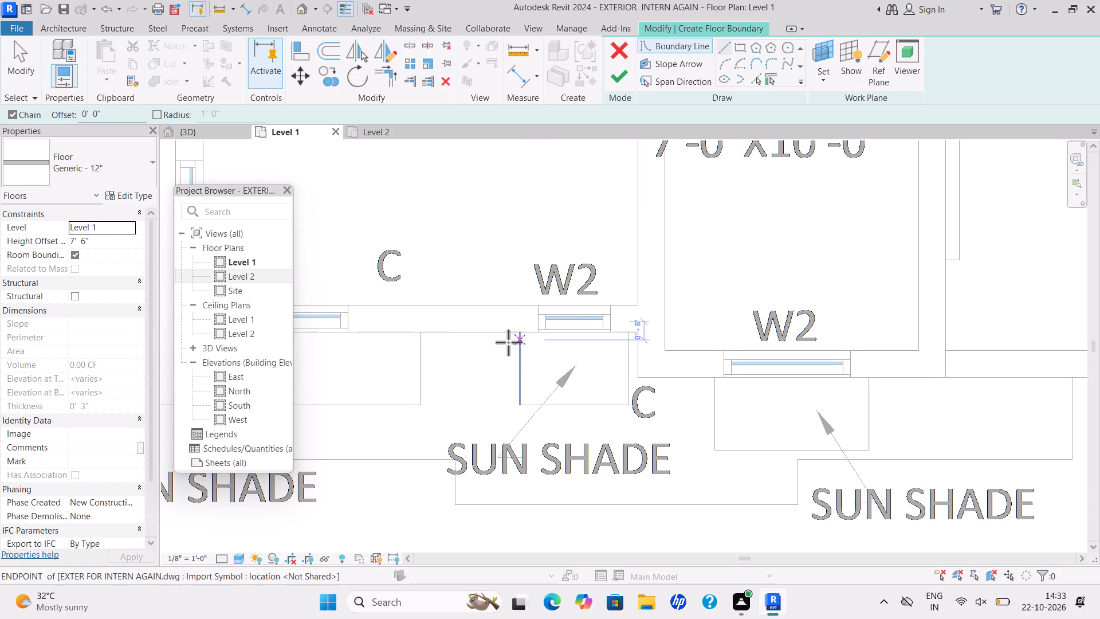
{"action": "left_click_drag", "start_coordinate": [522, 334], "coordinate": [522, 342]}
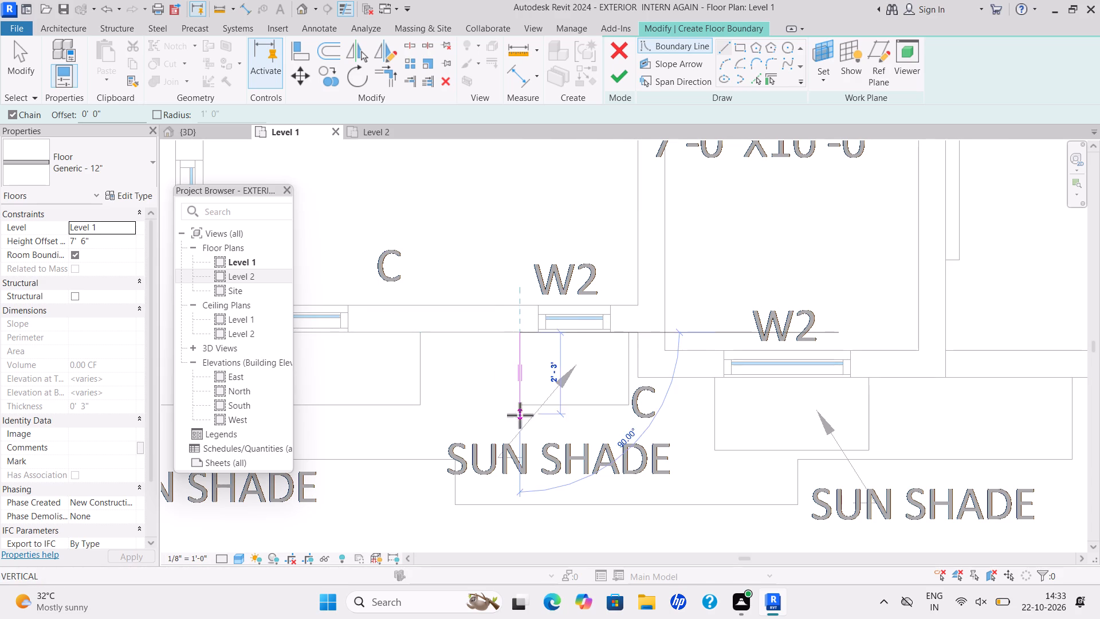
{"action": "scroll", "coordinate": [521, 402], "scroll_direction": "up", "scroll_amount": 5}
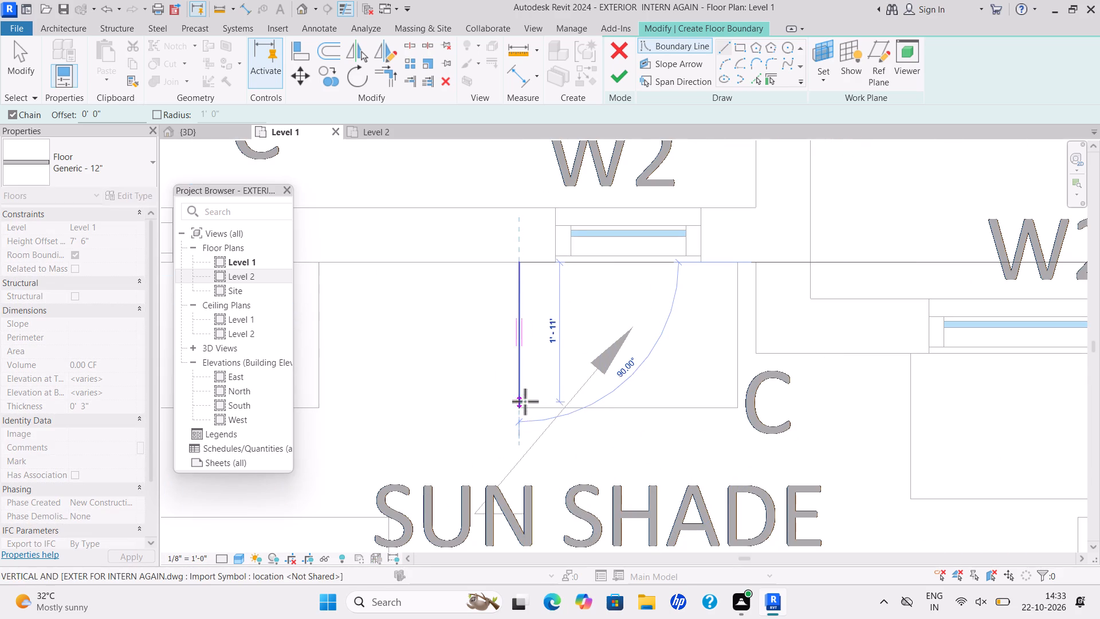
{"action": "left_click", "coordinate": [523, 405]}
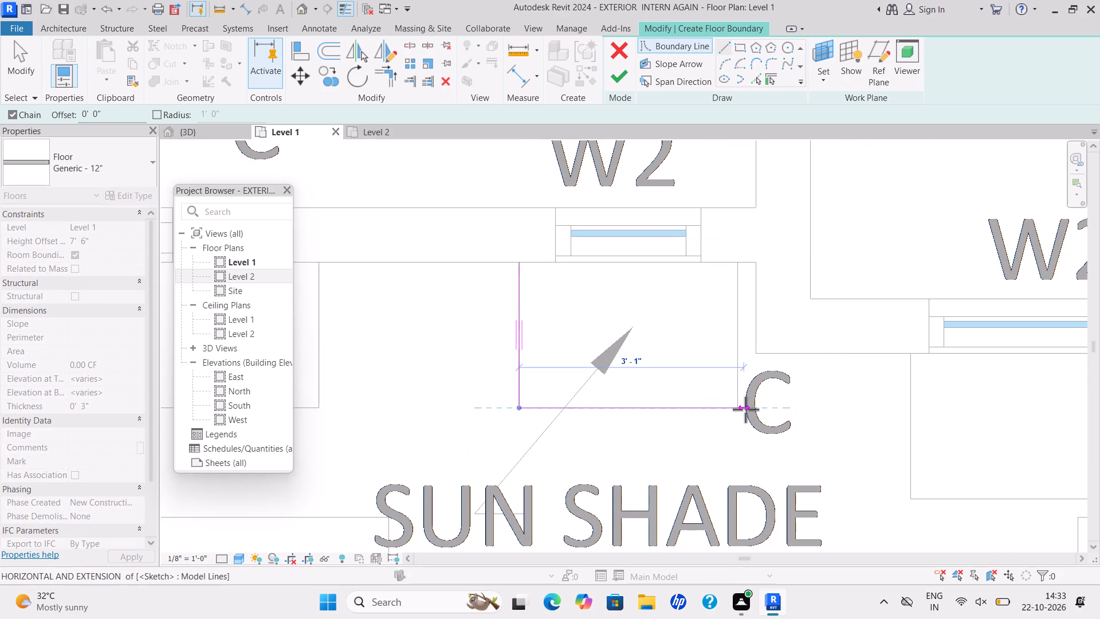
{"action": "scroll", "coordinate": [739, 402], "scroll_direction": "up", "scroll_amount": 4}
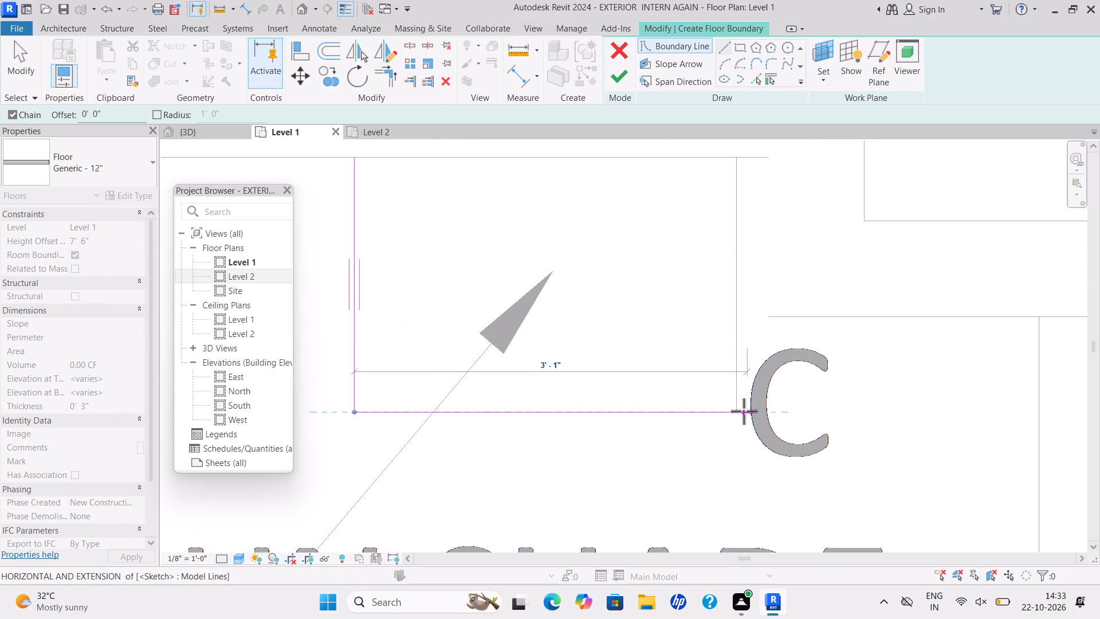
{"action": "left_click", "coordinate": [737, 414]}
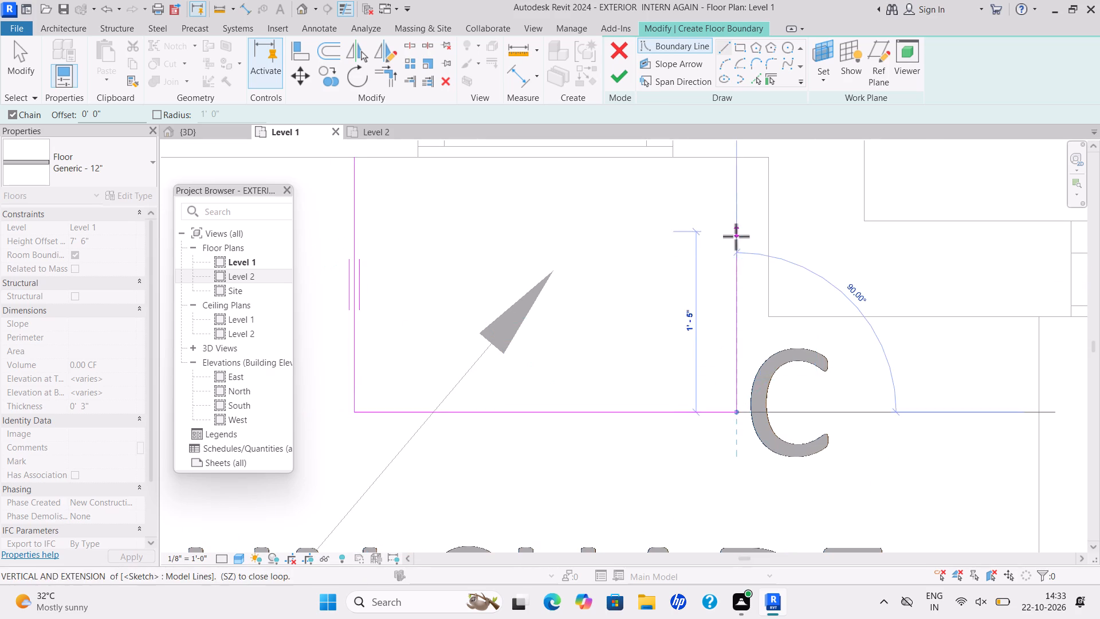
Close the bedroom W2 sun shade rectangle with a 2'-0" end and a line along the outer wall face, and finish the floor.
{"action": "scroll", "coordinate": [736, 236], "scroll_direction": "down", "scroll_amount": 1}
{"action": "middle_click_drag", "start_coordinate": [736, 239], "coordinate": [745, 347]}
{"action": "scroll", "coordinate": [749, 280], "scroll_direction": "up", "scroll_amount": 4}
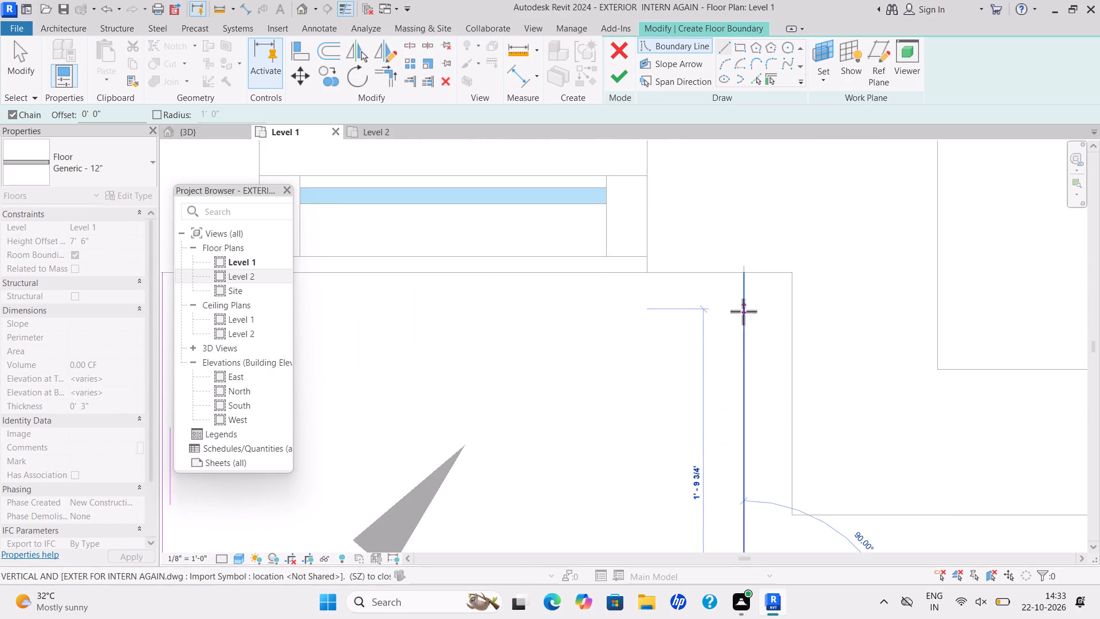
{"action": "left_click", "coordinate": [745, 270]}
{"action": "scroll", "coordinate": [494, 281], "scroll_direction": "down", "scroll_amount": 2}
{"action": "middle_click_drag", "start_coordinate": [494, 281], "coordinate": [502, 292]}
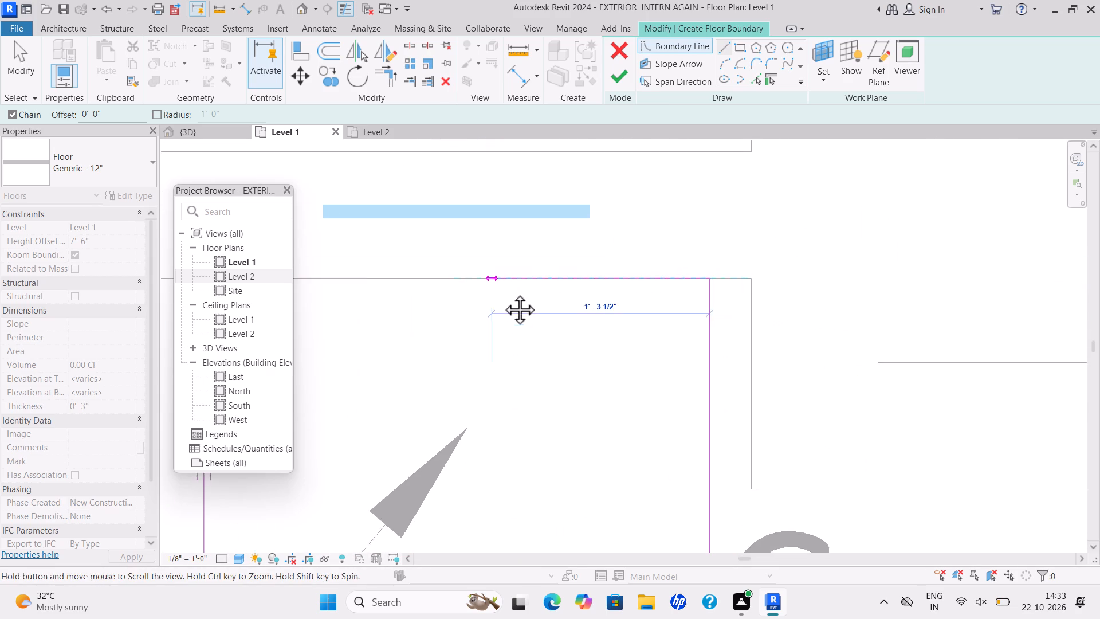
{"action": "scroll", "coordinate": [502, 292], "scroll_direction": "down", "scroll_amount": 2}
{"action": "middle_click_drag", "start_coordinate": [502, 292], "coordinate": [663, 328]}
{"action": "left_click", "coordinate": [481, 323]}
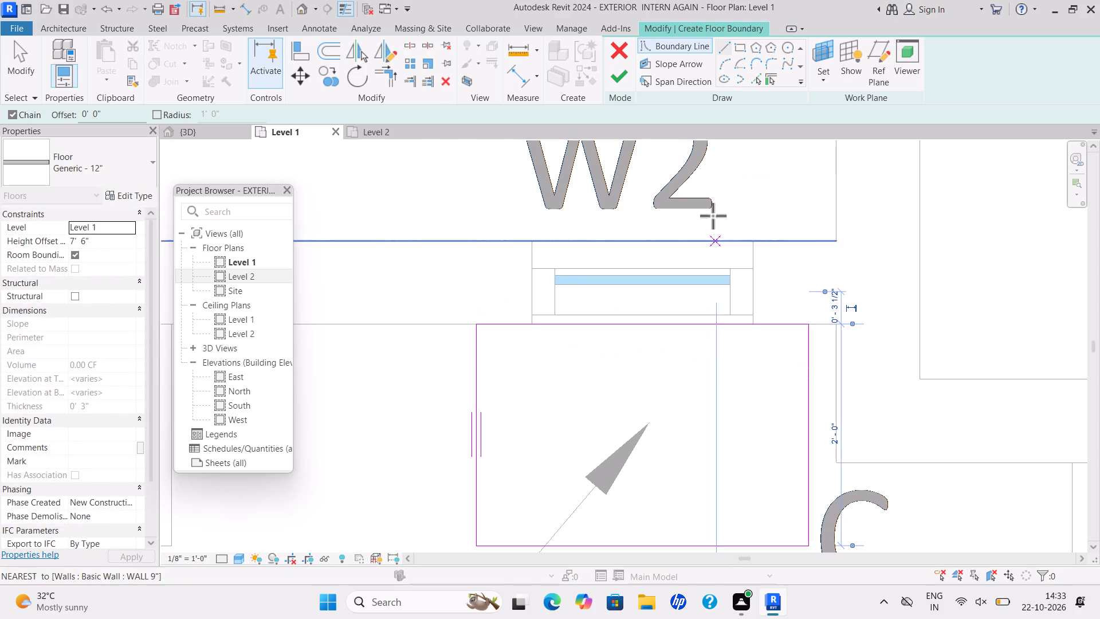
{"action": "left_click", "coordinate": [619, 77]}
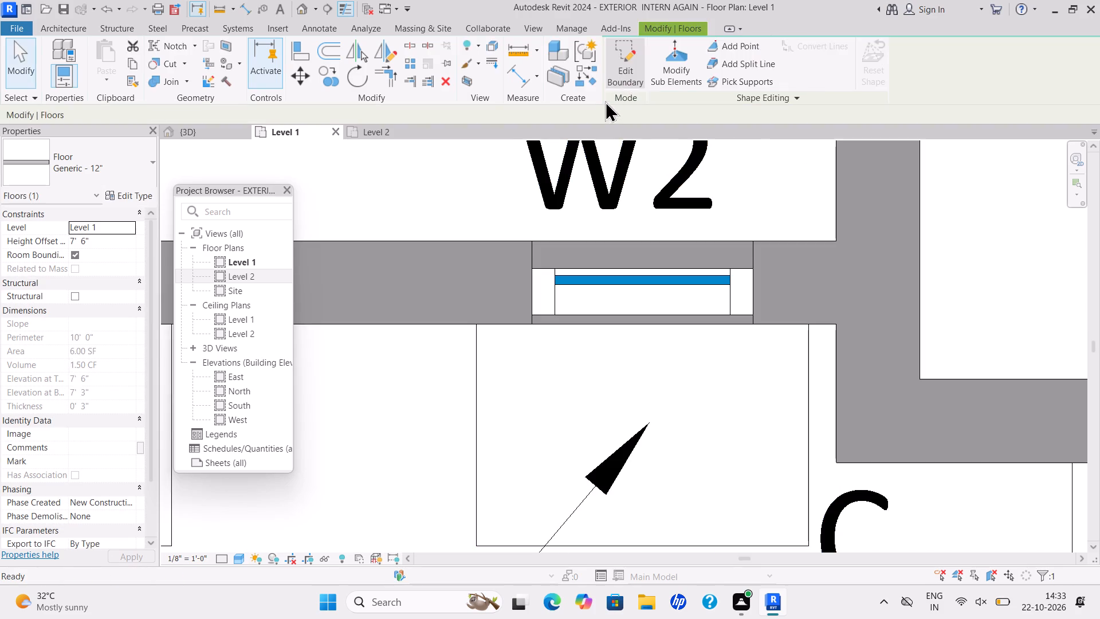
Inspect the new sun shade over the first-floor bedroom's W2 window in the 3D view.
{"action": "scroll", "coordinate": [572, 340], "scroll_direction": "down", "scroll_amount": 7}
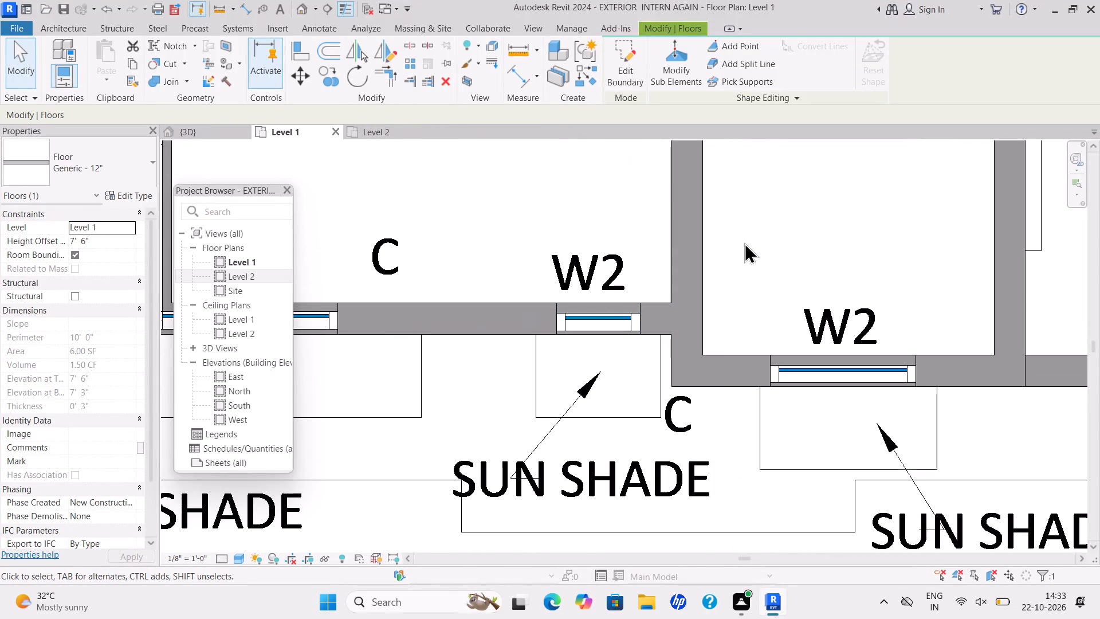
{"action": "left_click", "coordinate": [213, 136]}
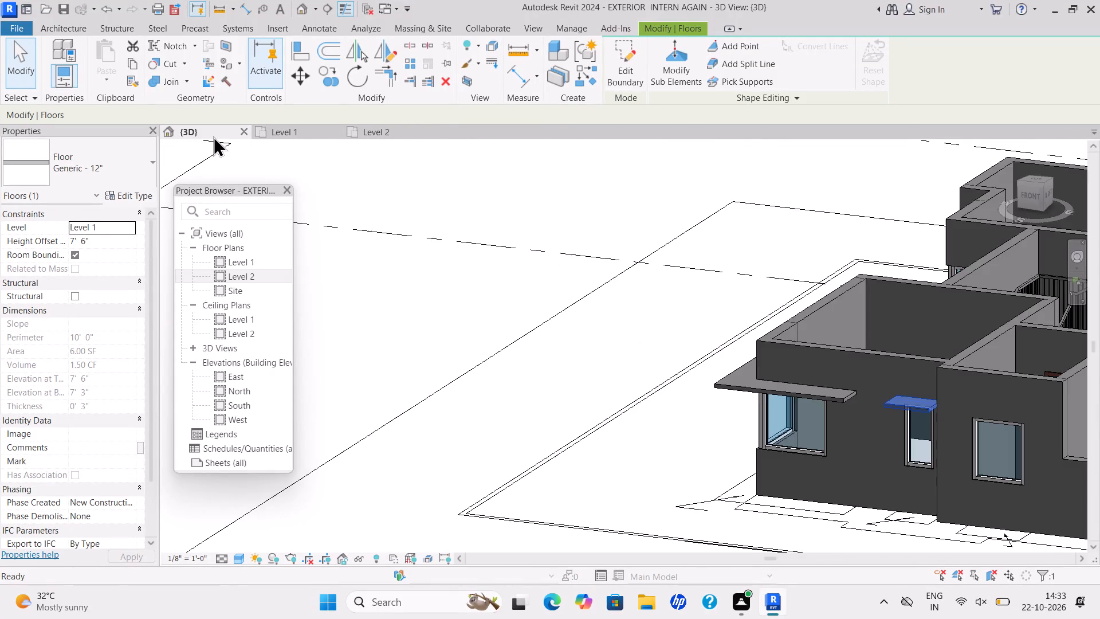
{"action": "scroll", "coordinate": [609, 234], "scroll_direction": "down", "scroll_amount": 2}
{"action": "key", "text": "Escape"}
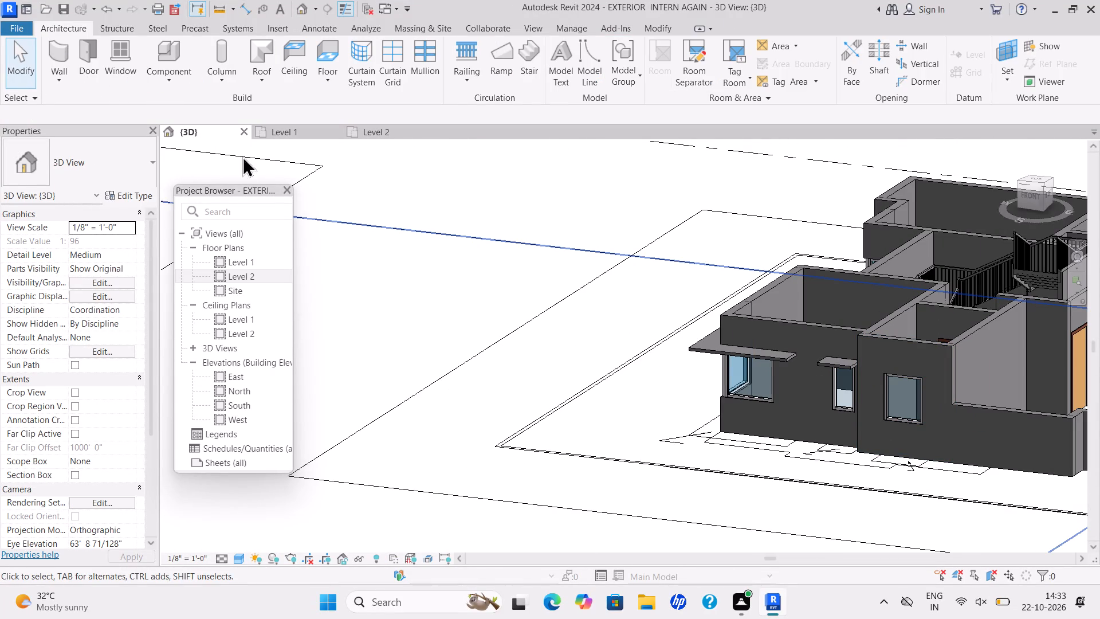
{"action": "left_click", "coordinate": [308, 134]}
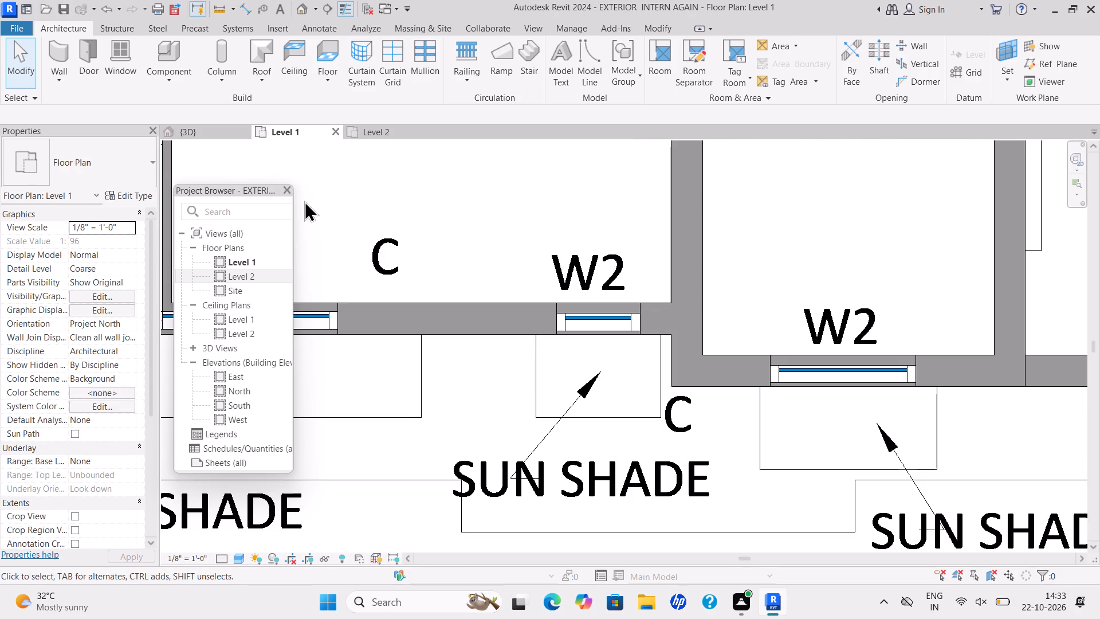
{"action": "left_click", "coordinate": [200, 134]}
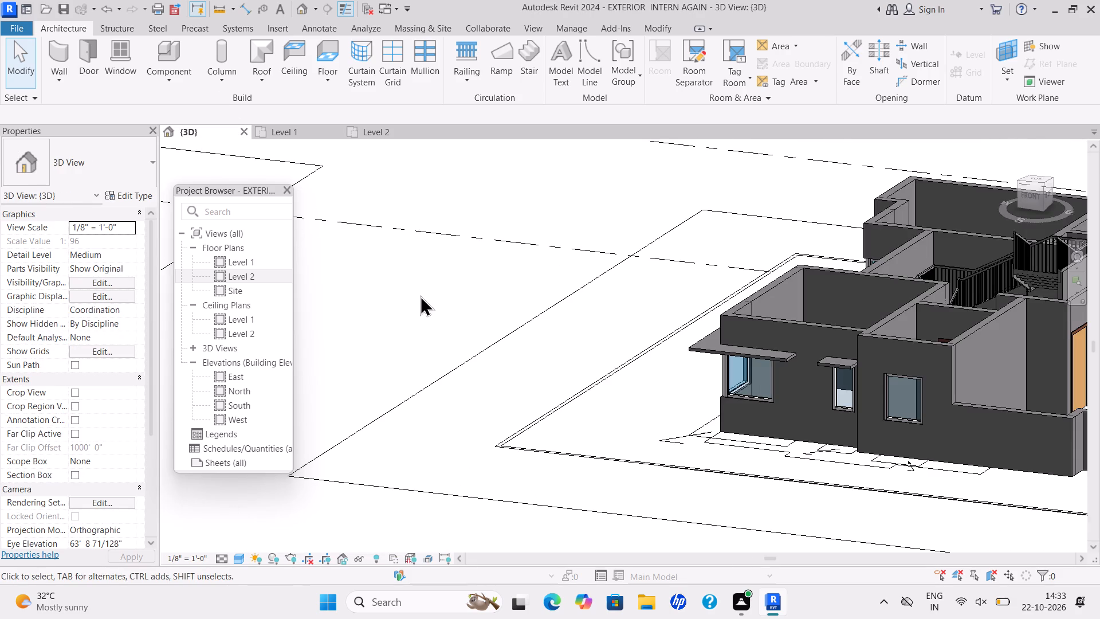
{"action": "scroll", "coordinate": [424, 301], "scroll_direction": "down", "scroll_amount": 4}
On Level 1, create an architectural floor tracing the 4'-3" by 2'-0" sun shade outside the First Floor Plan kitchen's W2 window.
{"action": "left_click", "coordinate": [278, 132]}
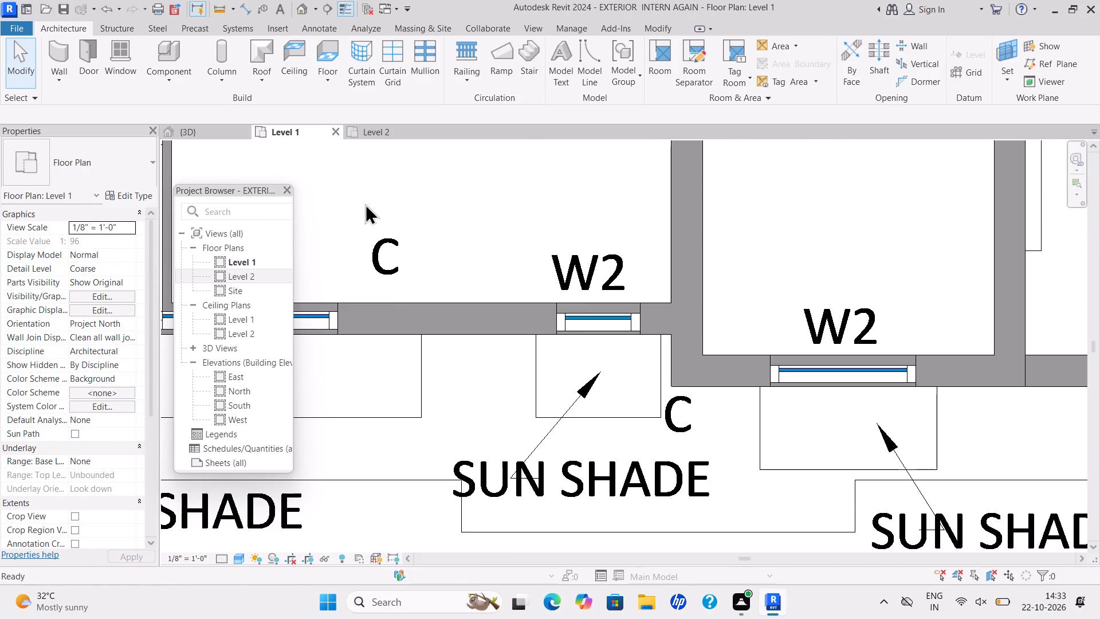
{"action": "scroll", "coordinate": [420, 275], "scroll_direction": "down", "scroll_amount": 6}
{"action": "scroll", "coordinate": [512, 335], "scroll_direction": "down", "scroll_amount": 1}
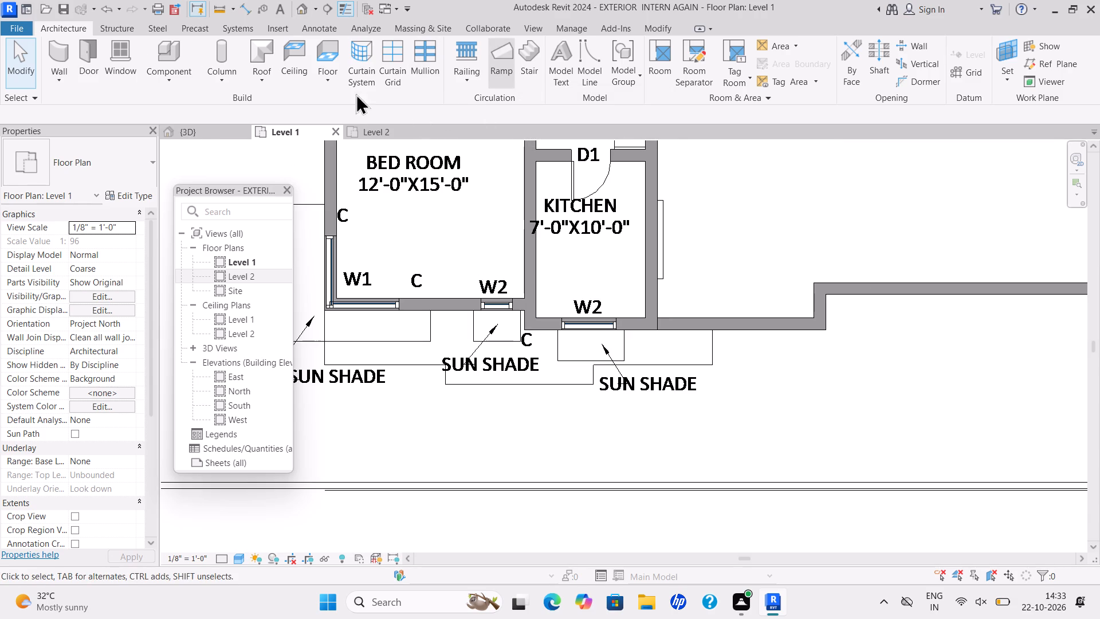
{"action": "left_click", "coordinate": [323, 81]}
{"action": "left_click", "coordinate": [322, 115]}
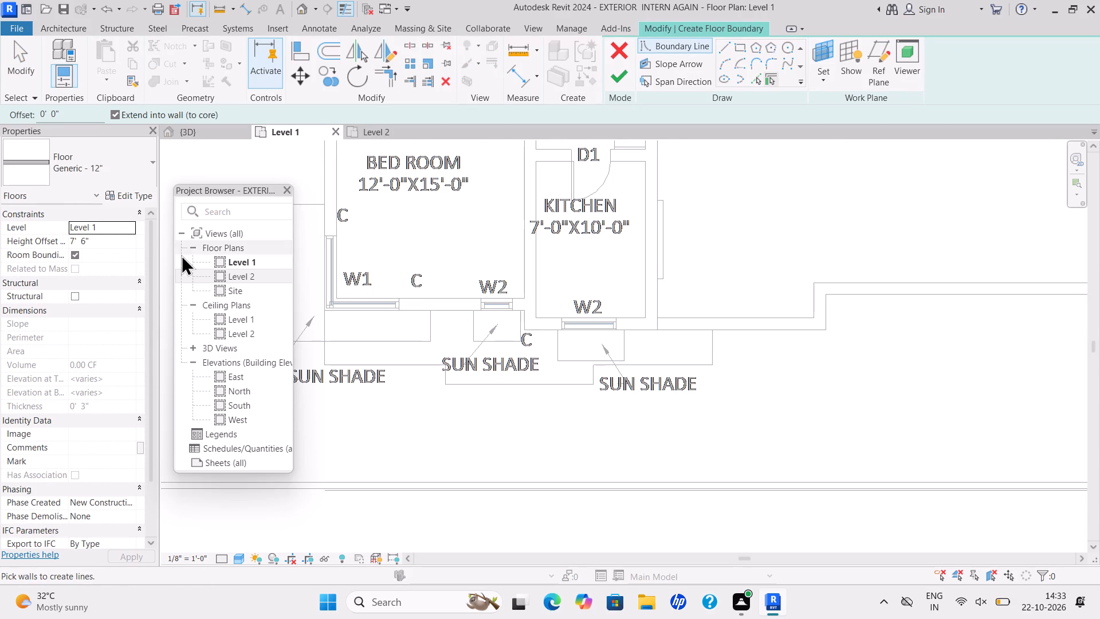
{"action": "double_click", "coordinate": [729, 45]}
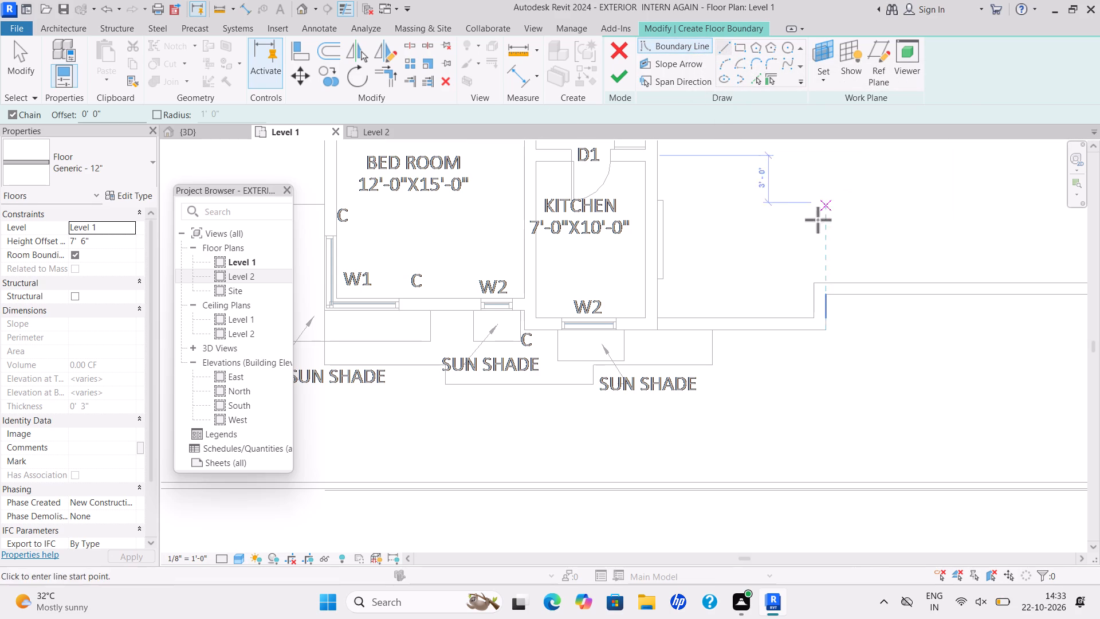
{"action": "scroll", "coordinate": [564, 360], "scroll_direction": "up", "scroll_amount": 9}
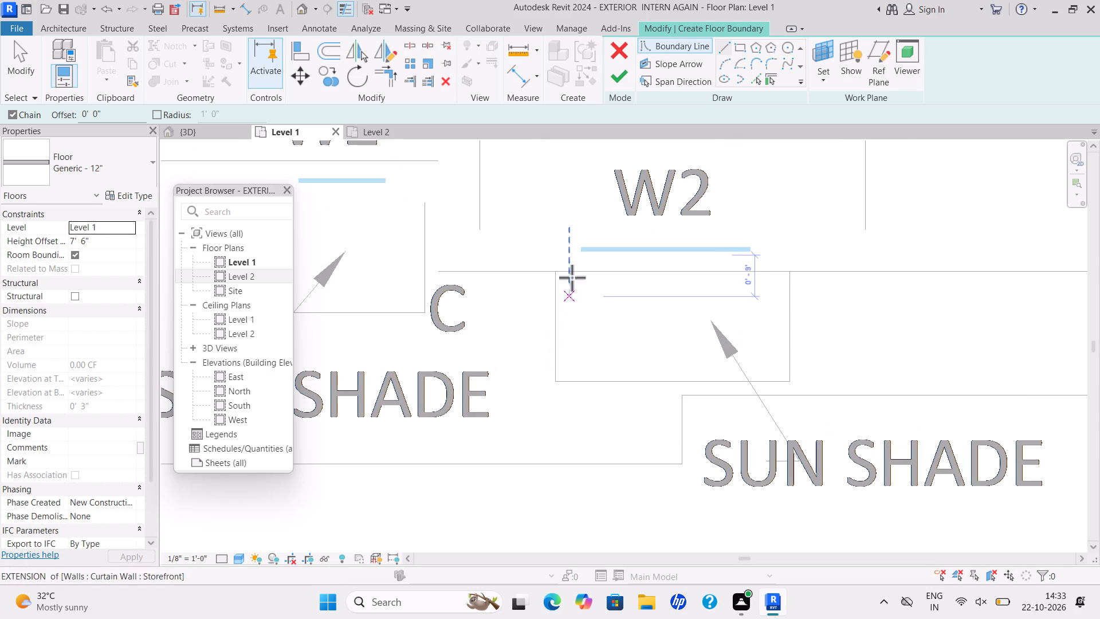
{"action": "scroll", "coordinate": [556, 276], "scroll_direction": "up", "scroll_amount": 5}
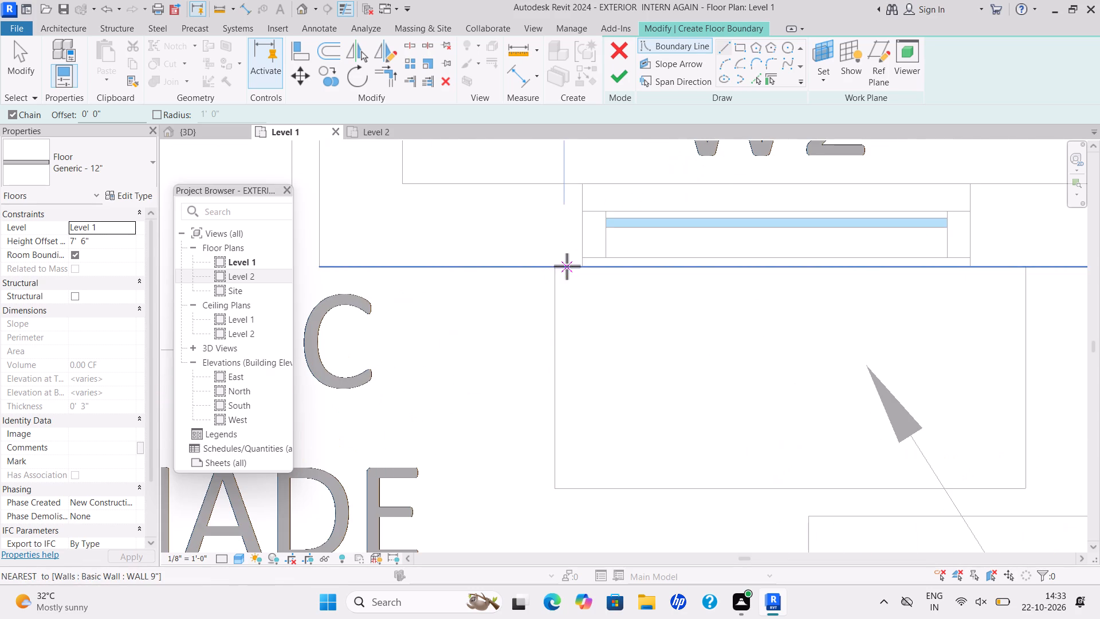
{"action": "left_click", "coordinate": [555, 272]}
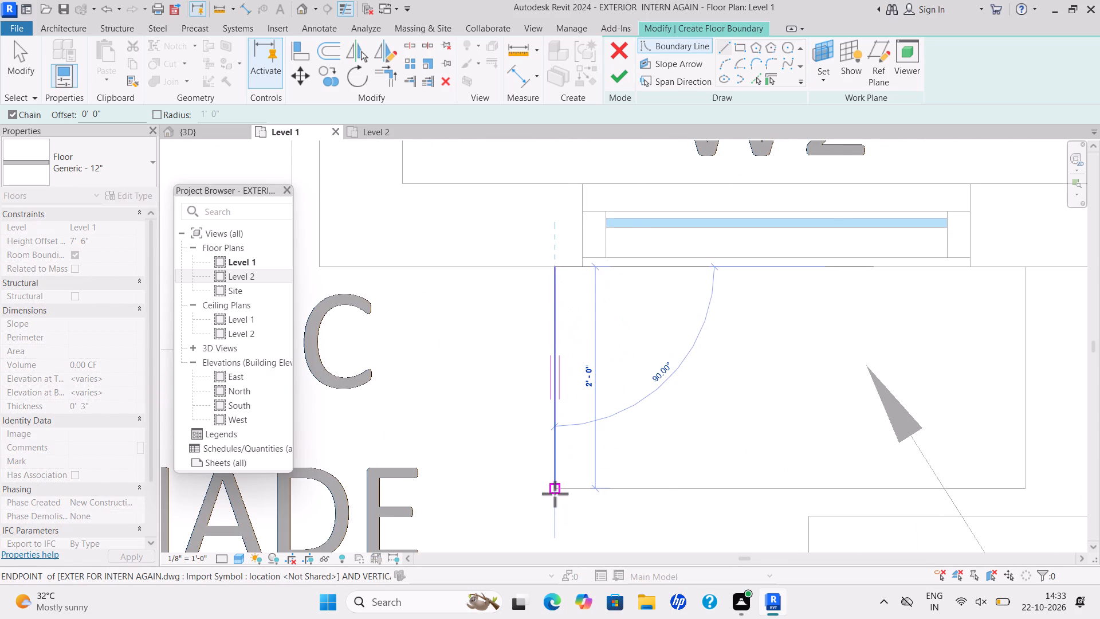
{"action": "left_click", "coordinate": [552, 493]}
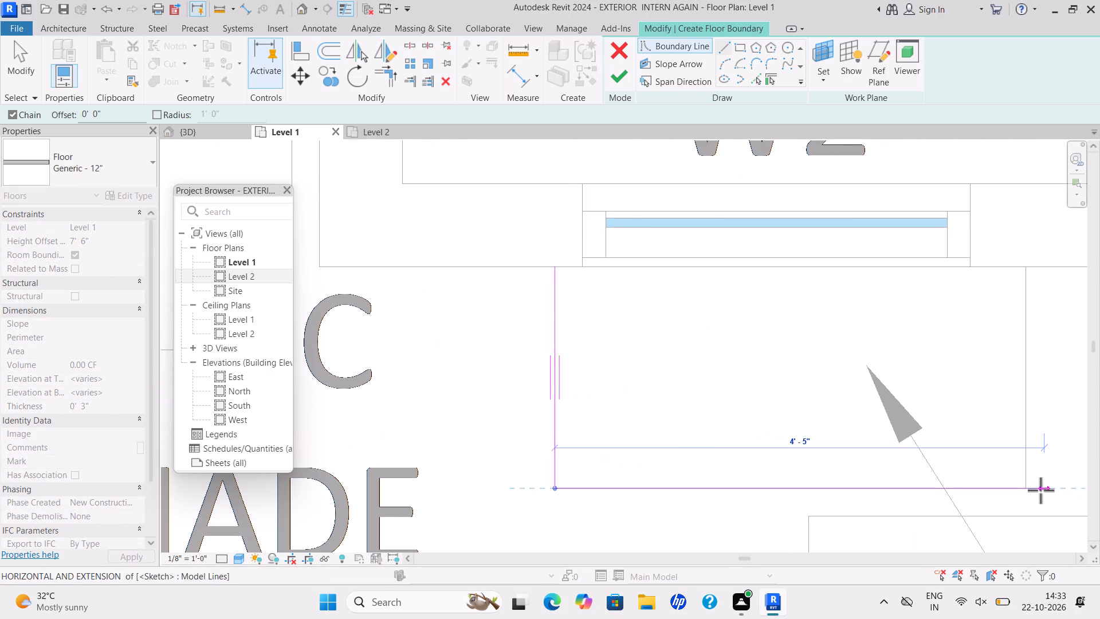
{"action": "left_click", "coordinate": [1028, 488]}
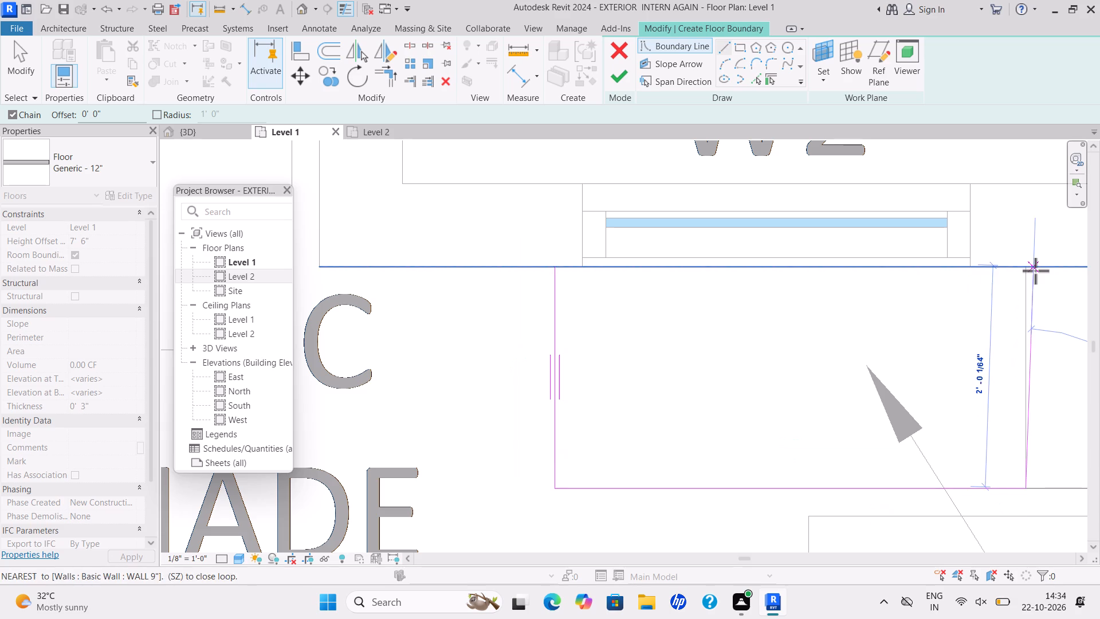
{"action": "left_click", "coordinate": [1031, 266]}
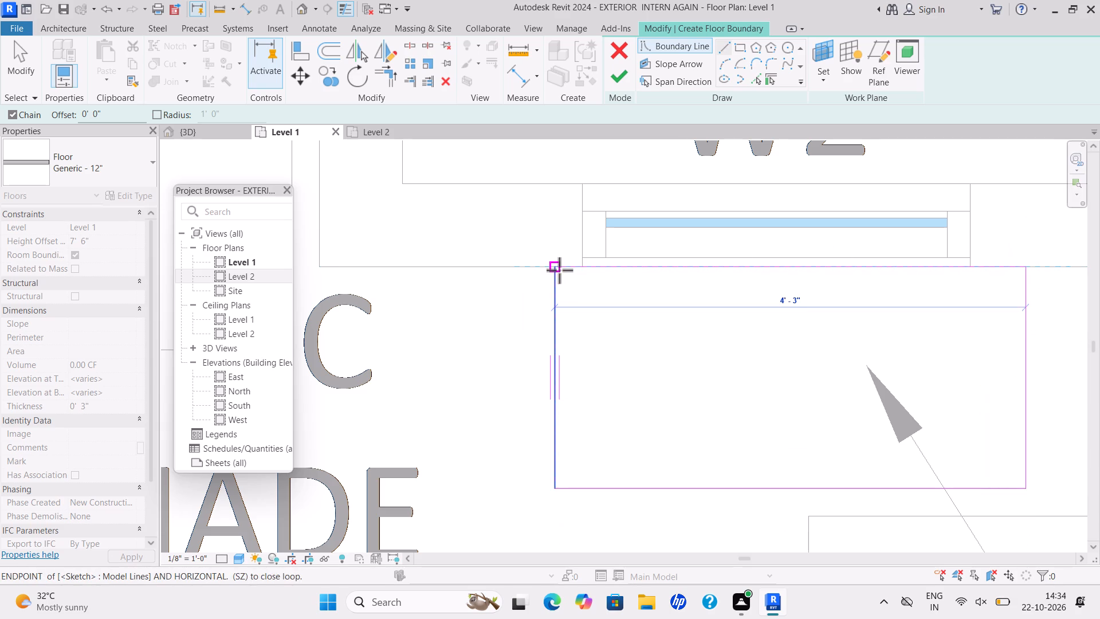
{"action": "left_click", "coordinate": [558, 269]}
{"action": "left_click", "coordinate": [612, 73]}
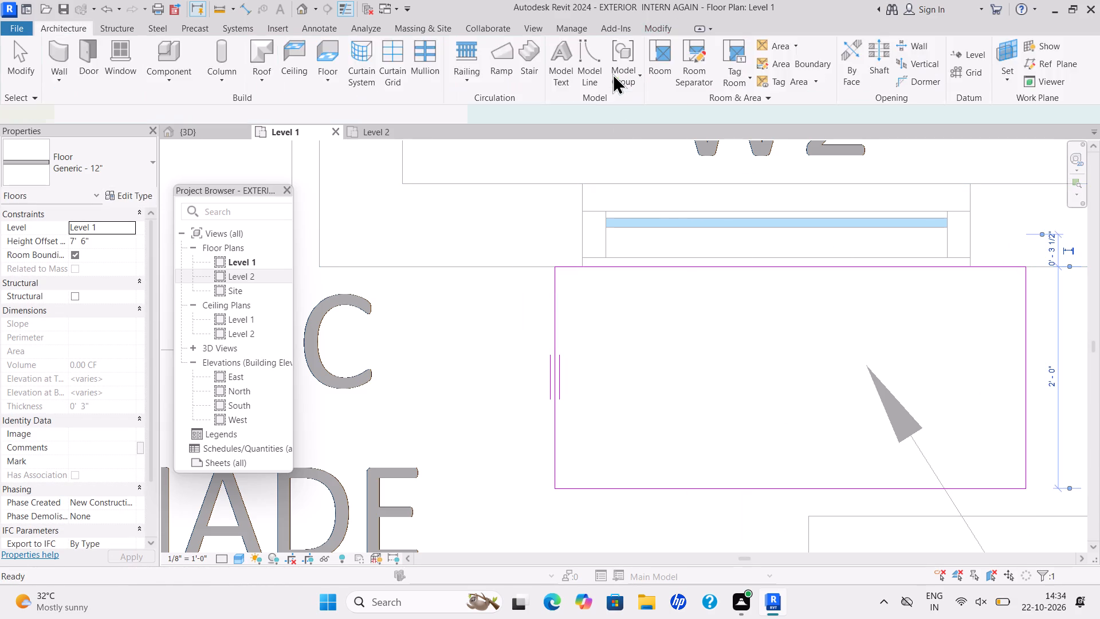
Inspect the new sun shade over the first-floor kitchen's W2 window in the 3D view.
{"action": "left_click", "coordinate": [215, 128]}
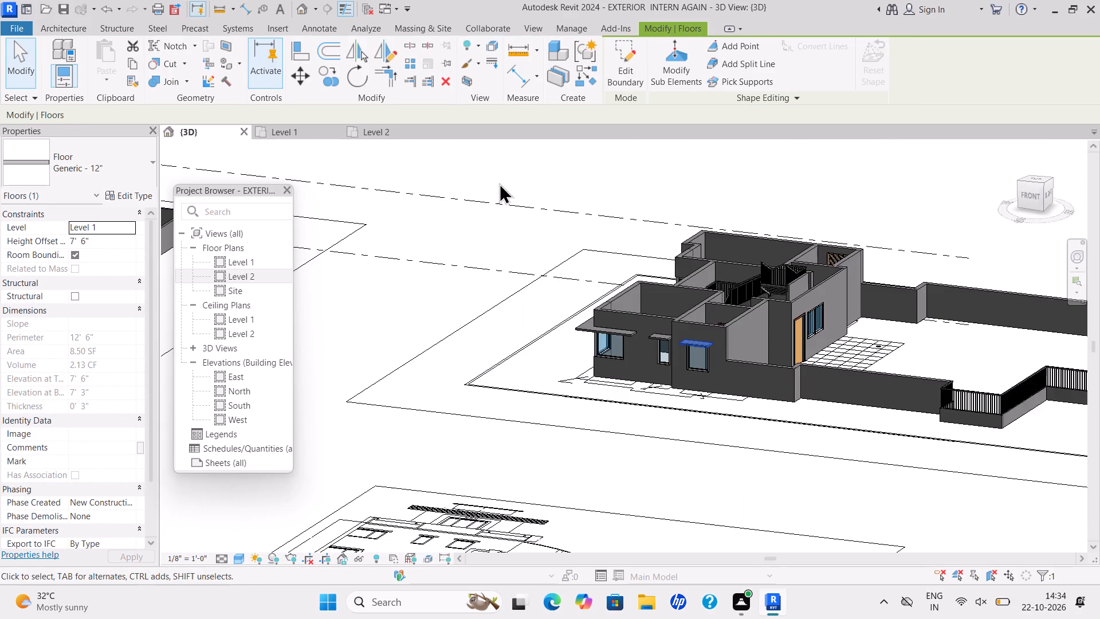
{"action": "scroll", "coordinate": [725, 228], "scroll_direction": "down", "scroll_amount": 4}
{"action": "key", "text": "Escape"}
{"action": "scroll", "coordinate": [706, 278], "scroll_direction": "up", "scroll_amount": 4}
{"action": "key", "text": "Escape"}
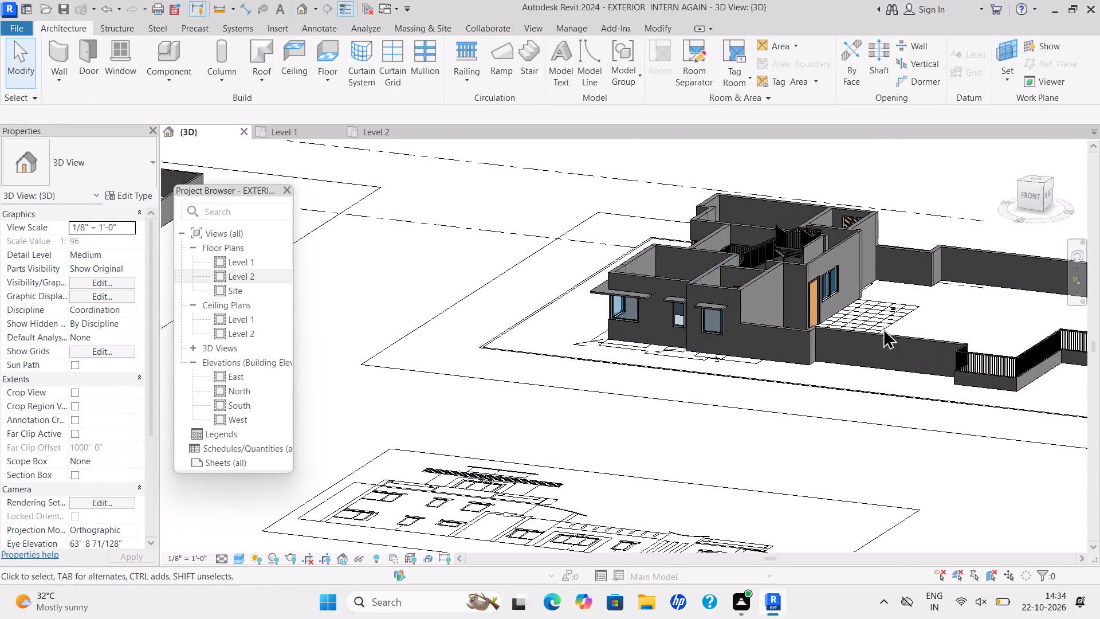
Examine the first-floor model and its window sun shades in the 3D view.
{"action": "scroll", "coordinate": [875, 328], "scroll_direction": "up", "scroll_amount": 5}
{"action": "scroll", "coordinate": [860, 314], "scroll_direction": "down", "scroll_amount": 4}
{"action": "middle_click_drag", "start_coordinate": [859, 313], "coordinate": [764, 406]}
{"action": "middle_click_drag", "start_coordinate": [745, 397], "coordinate": [718, 399]}
{"action": "scroll", "coordinate": [714, 399], "scroll_direction": "up", "scroll_amount": 1}
{"action": "scroll", "coordinate": [763, 389], "scroll_direction": "down", "scroll_amount": 4}
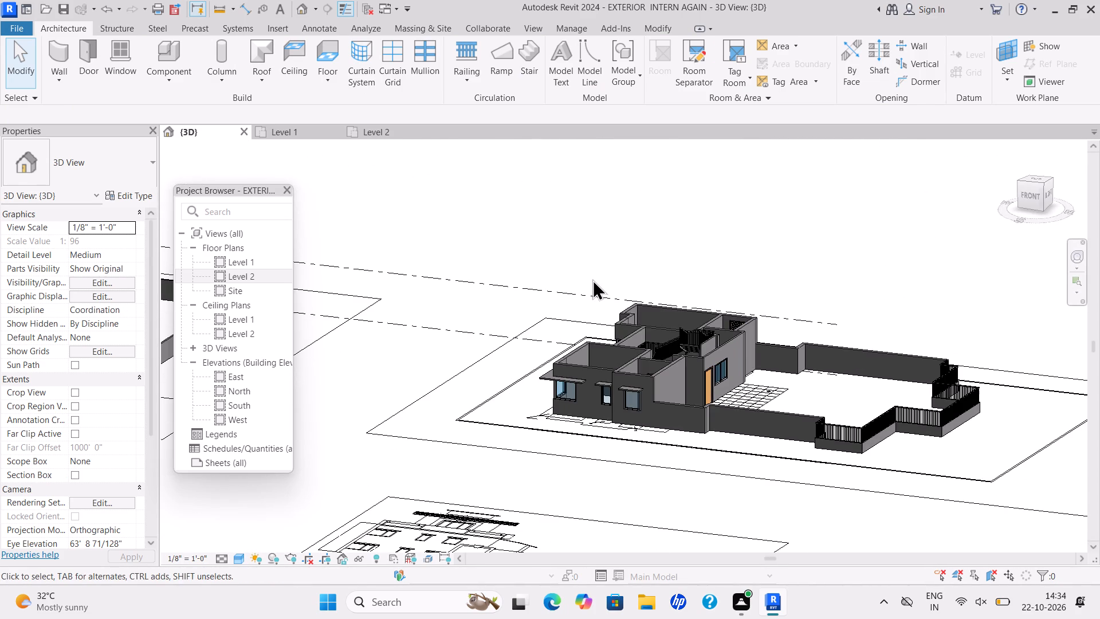
{"action": "scroll", "coordinate": [547, 345], "scroll_direction": "down", "scroll_amount": 11}
{"action": "middle_click_drag", "start_coordinate": [552, 351], "coordinate": [658, 351]}
Look over the Mummty Plan and the Ground Floor Plan on Level 1.
{"action": "left_click", "coordinate": [292, 130]}
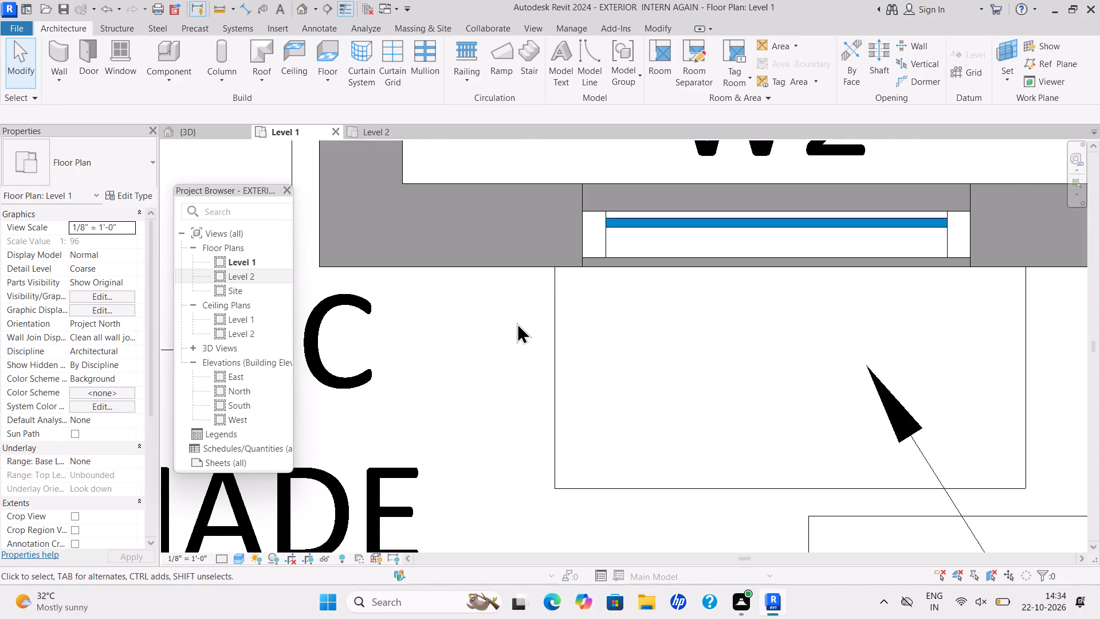
{"action": "scroll", "coordinate": [521, 334], "scroll_direction": "down", "scroll_amount": 20}
{"action": "scroll", "coordinate": [521, 334], "scroll_direction": "down", "scroll_amount": 8}
{"action": "scroll", "coordinate": [587, 424], "scroll_direction": "down", "scroll_amount": 1}
{"action": "middle_click_drag", "start_coordinate": [582, 423], "coordinate": [577, 387]}
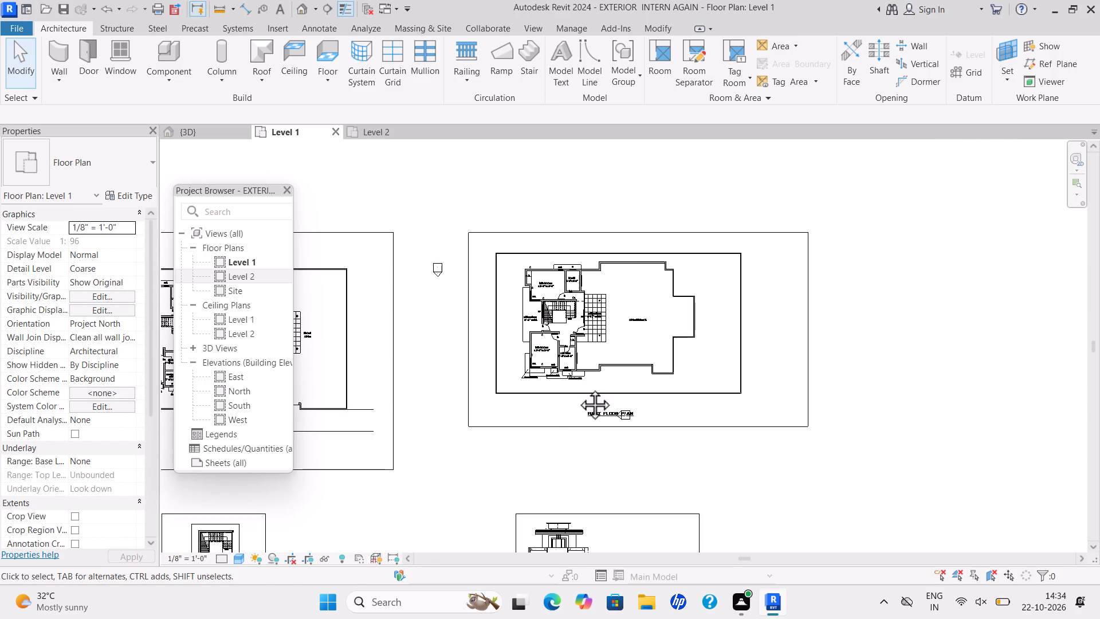
{"action": "scroll", "coordinate": [577, 387], "scroll_direction": "down", "scroll_amount": 2}
{"action": "middle_click_drag", "start_coordinate": [577, 387], "coordinate": [622, 255]}
{"action": "scroll", "coordinate": [334, 253], "scroll_direction": "up", "scroll_amount": 4}
{"action": "scroll", "coordinate": [433, 343], "scroll_direction": "up", "scroll_amount": 5}
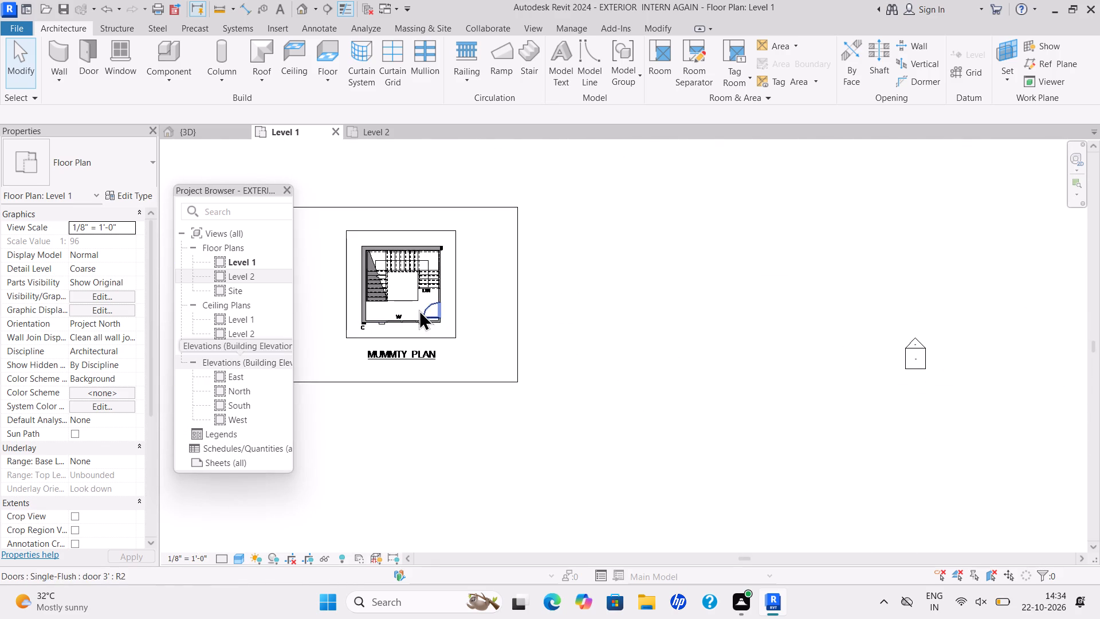
{"action": "scroll", "coordinate": [418, 309], "scroll_direction": "up", "scroll_amount": 6}
{"action": "scroll", "coordinate": [418, 308], "scroll_direction": "down", "scroll_amount": 6}
{"action": "middle_click_drag", "start_coordinate": [418, 318], "coordinate": [393, 416]}
{"action": "scroll", "coordinate": [387, 420], "scroll_direction": "down", "scroll_amount": 6}
{"action": "middle_click_drag", "start_coordinate": [386, 424], "coordinate": [386, 435]}
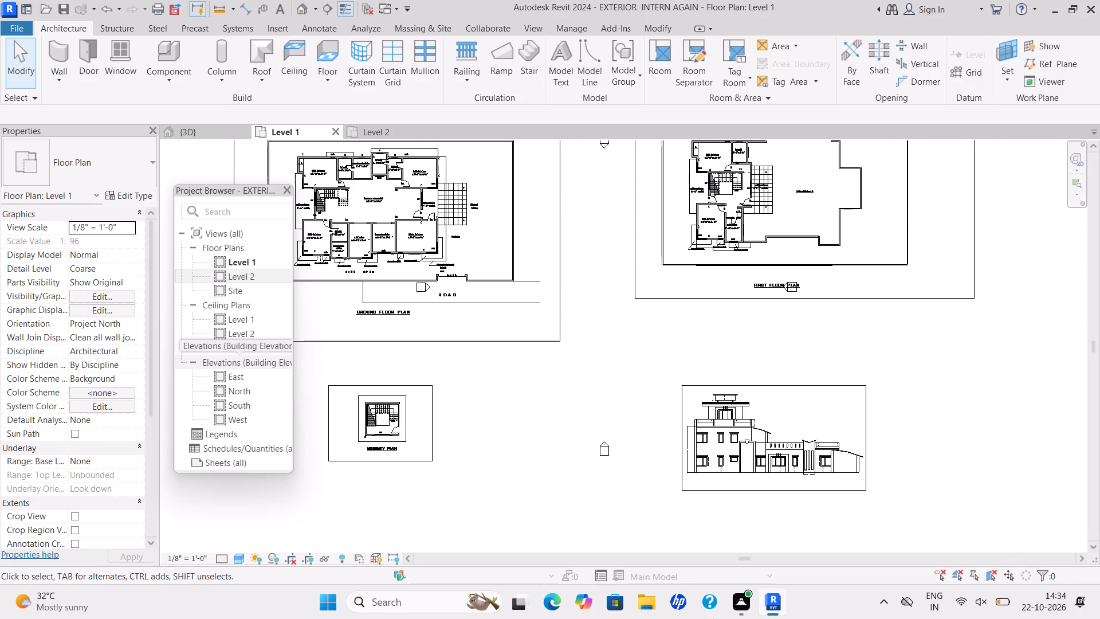
{"action": "scroll", "coordinate": [305, 162], "scroll_direction": "up", "scroll_amount": 6}
{"action": "scroll", "coordinate": [601, 205], "scroll_direction": "up", "scroll_amount": 2}
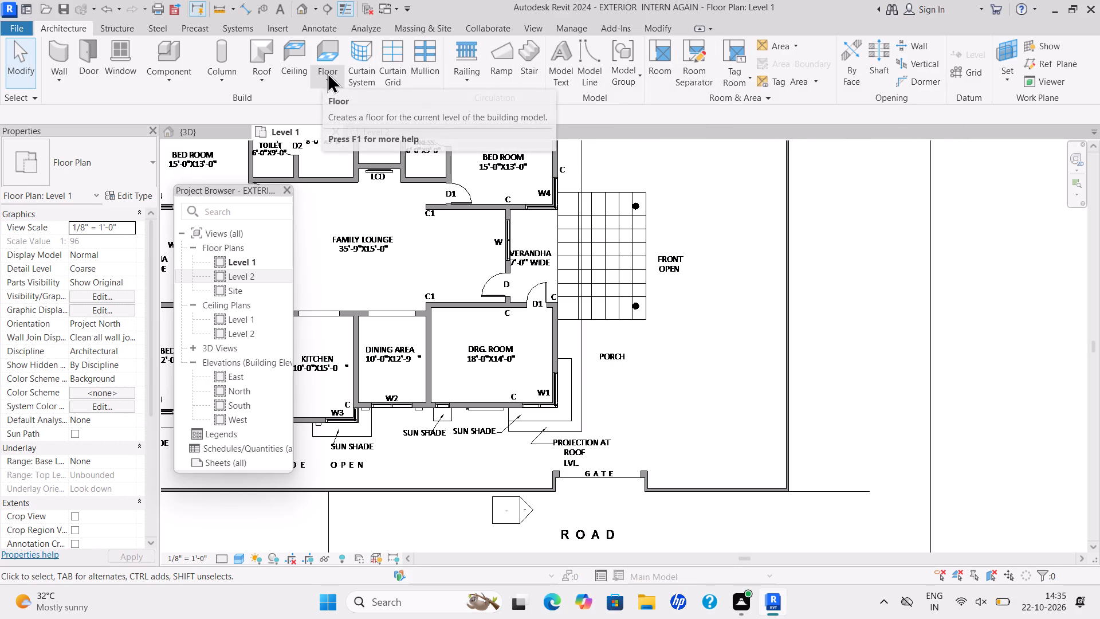
Begin an architectural floor on Level 1 and duplicate the Generic - 12" floor type as FLOOR 6".
{"action": "key", "text": "Escape"}
{"action": "key", "text": "Escape"}
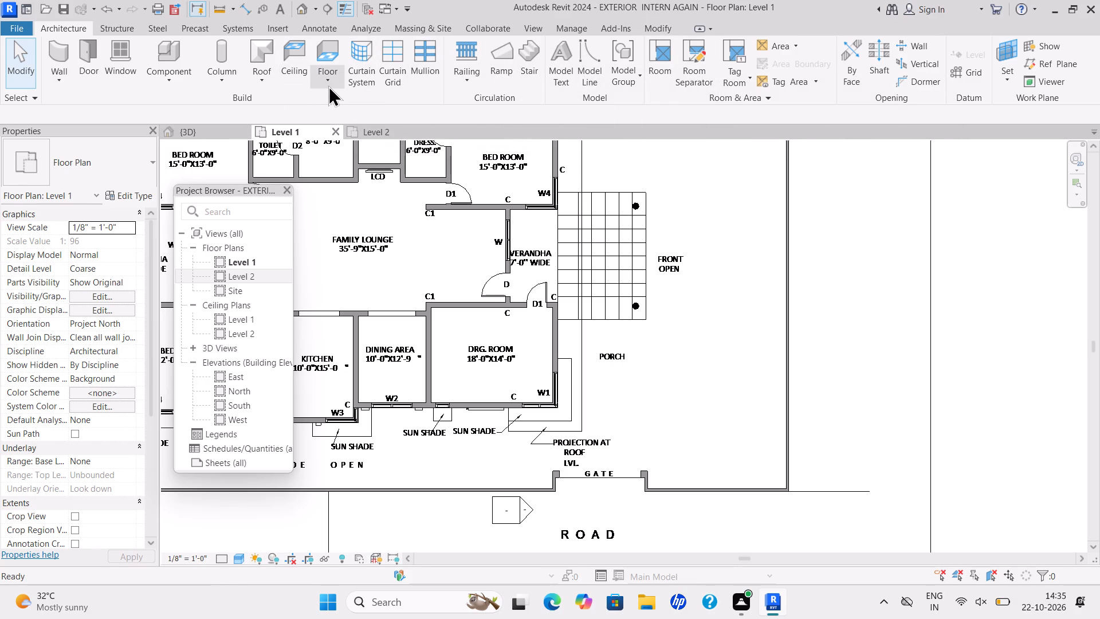
{"action": "left_click", "coordinate": [323, 73]}
{"action": "left_click", "coordinate": [357, 104]}
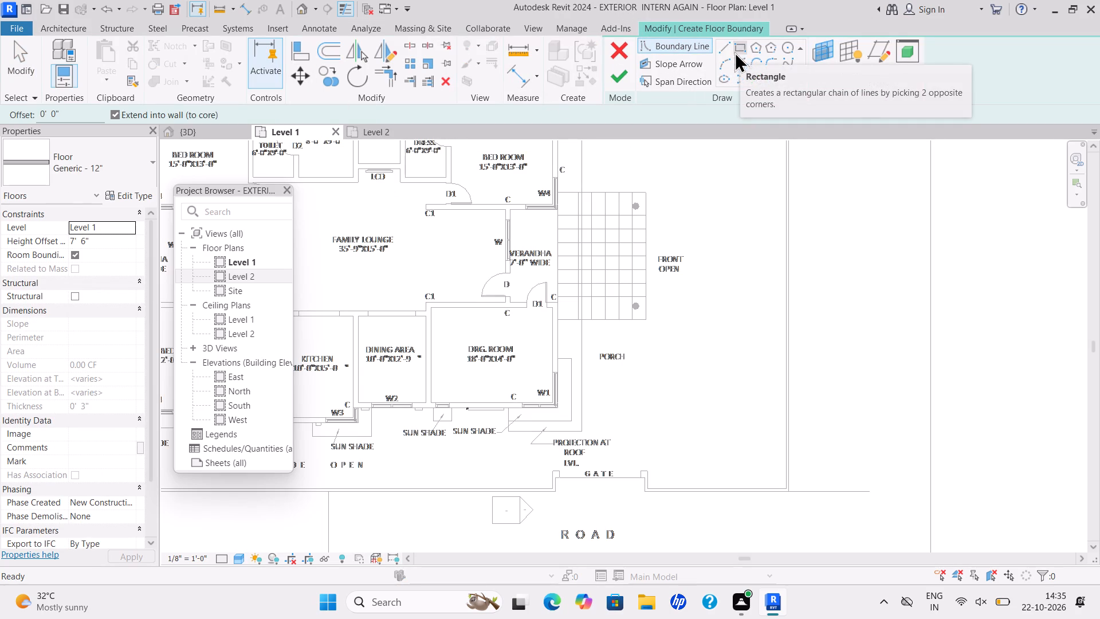
{"action": "left_click", "coordinate": [143, 194]}
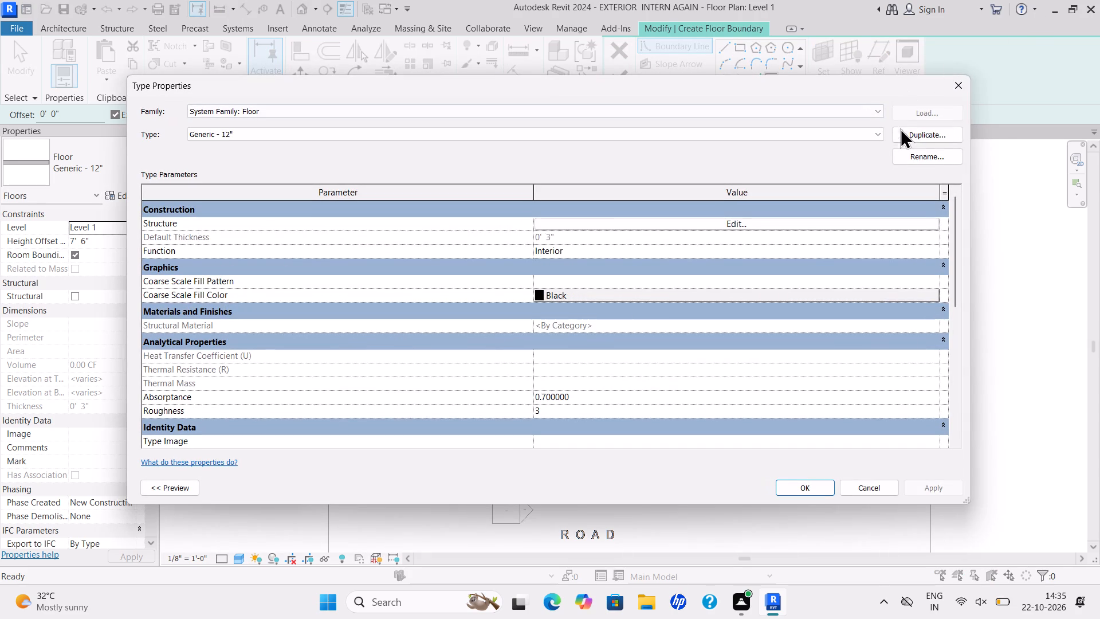
{"action": "left_click", "coordinate": [944, 128]}
{"action": "key", "text": "BackSpace"}
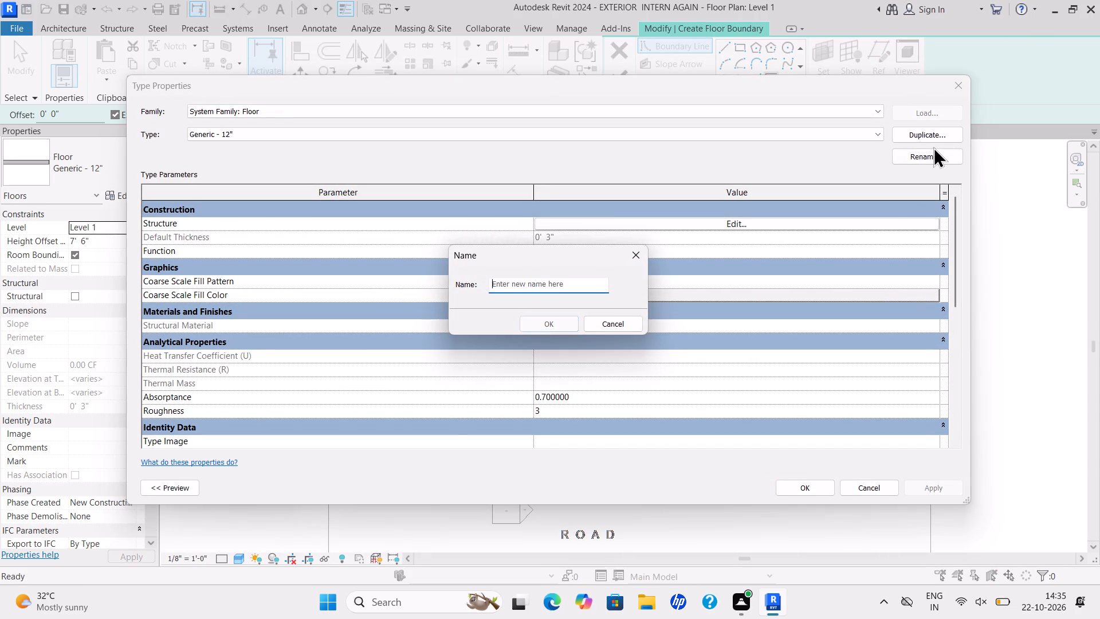
{"action": "type", "text": "FLOOR 6\""}
{"action": "key", "text": "Return"}
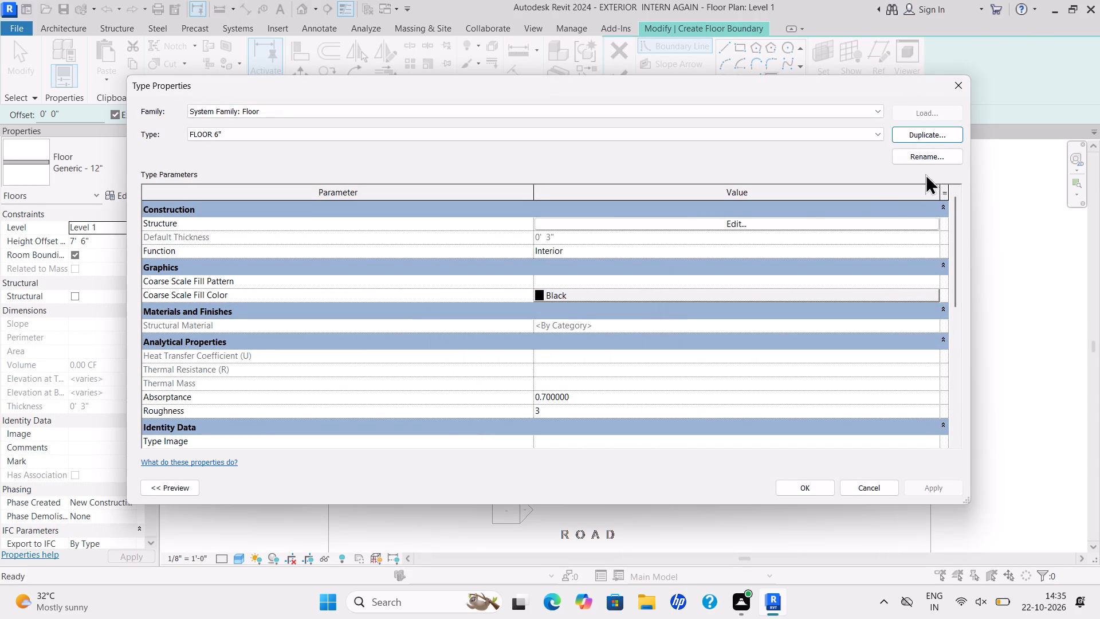
Set the structure layer thickness of the FLOOR 6" type to 6" and apply the type.
{"action": "left_click", "coordinate": [729, 218]}
{"action": "left_click_drag", "start_coordinate": [531, 224], "coordinate": [497, 245]}
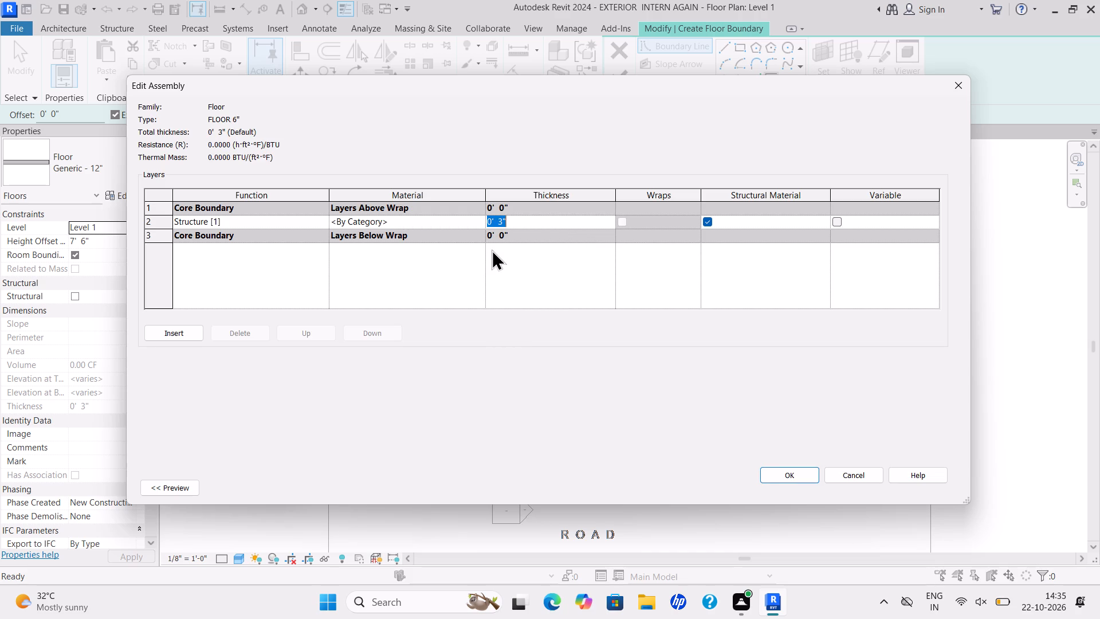
{"action": "key", "text": "BackSpace"}
{"action": "type", "text": "6\""}
{"action": "key", "text": "Return"}
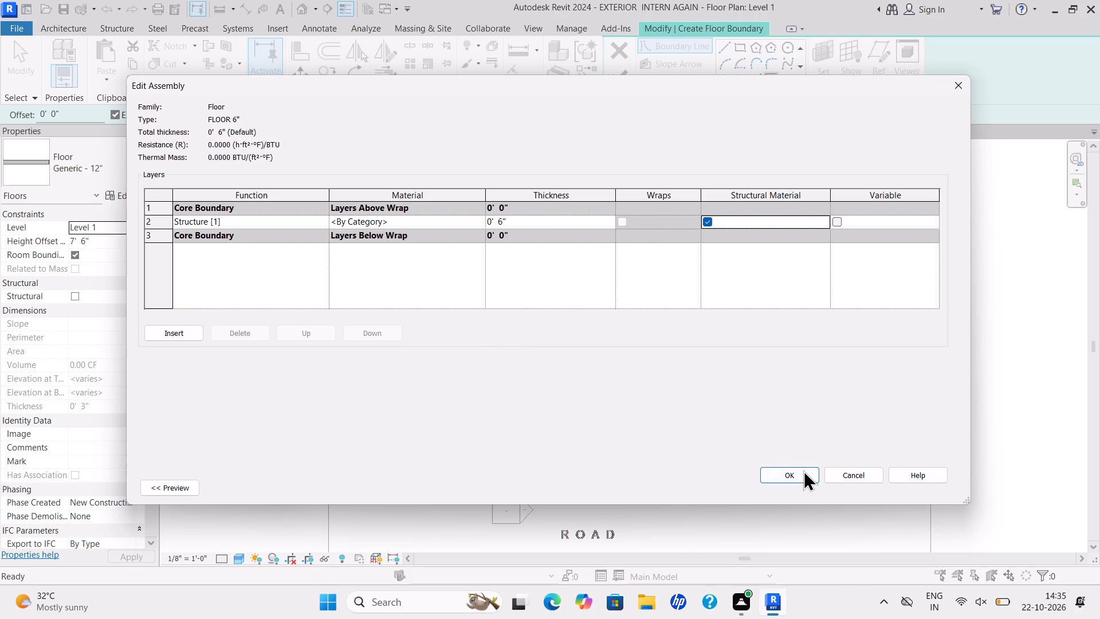
{"action": "left_click", "coordinate": [805, 475]}
{"action": "left_click", "coordinate": [927, 485]}
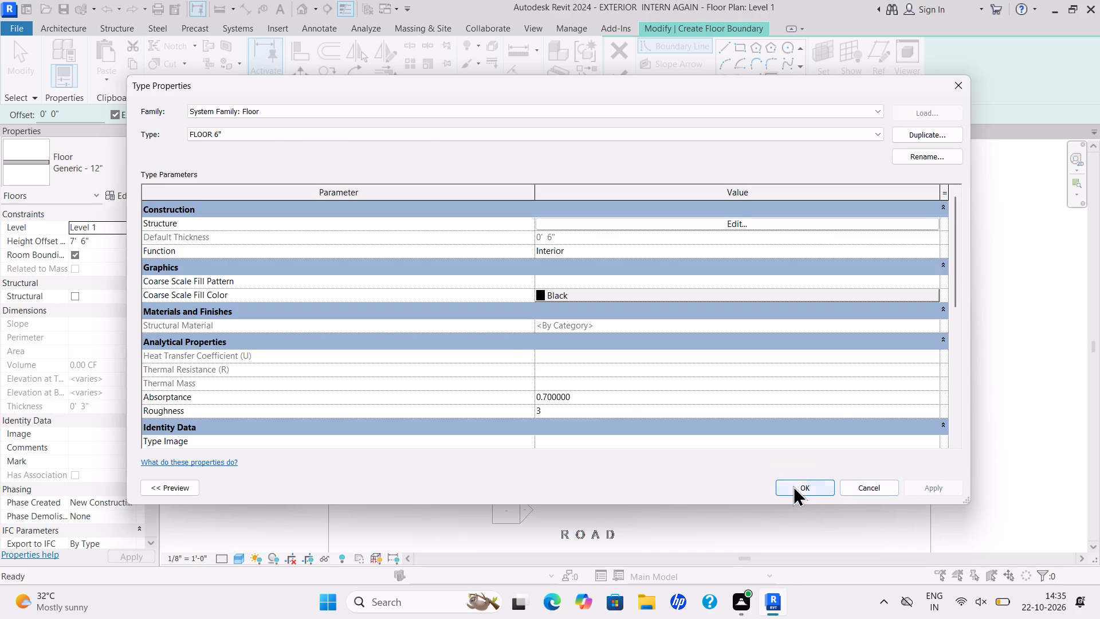
{"action": "left_click", "coordinate": [793, 485]}
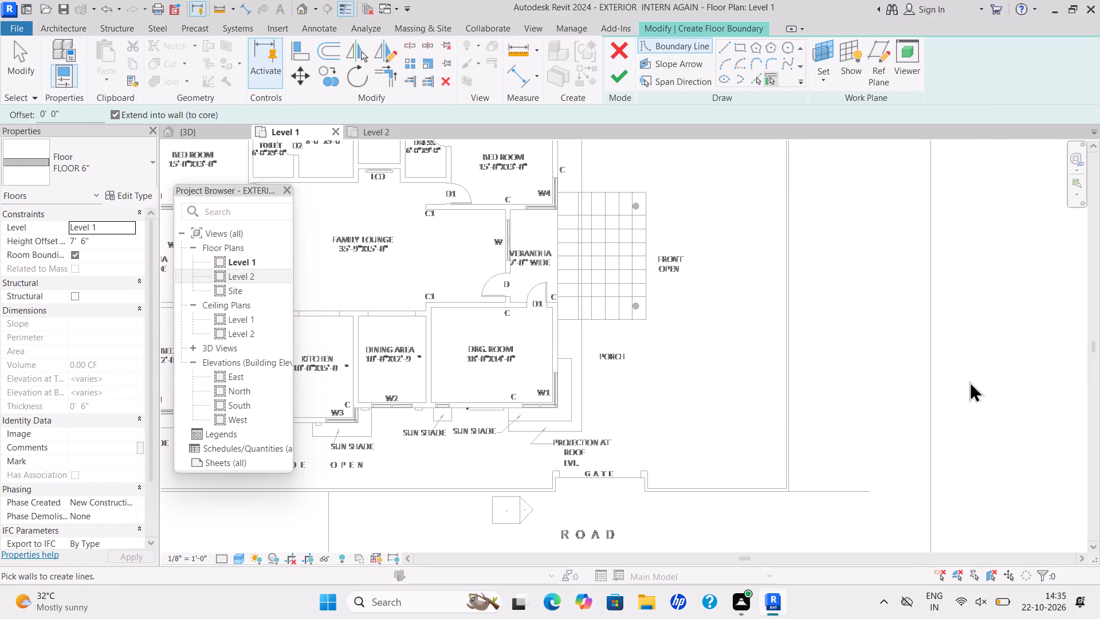
Create a rectangular floor of about 7,048 SF from corner to opposite corner along the Ground Floor Plan's outer compound wall face.
{"action": "scroll", "coordinate": [209, 418], "scroll_direction": "down", "scroll_amount": 6}
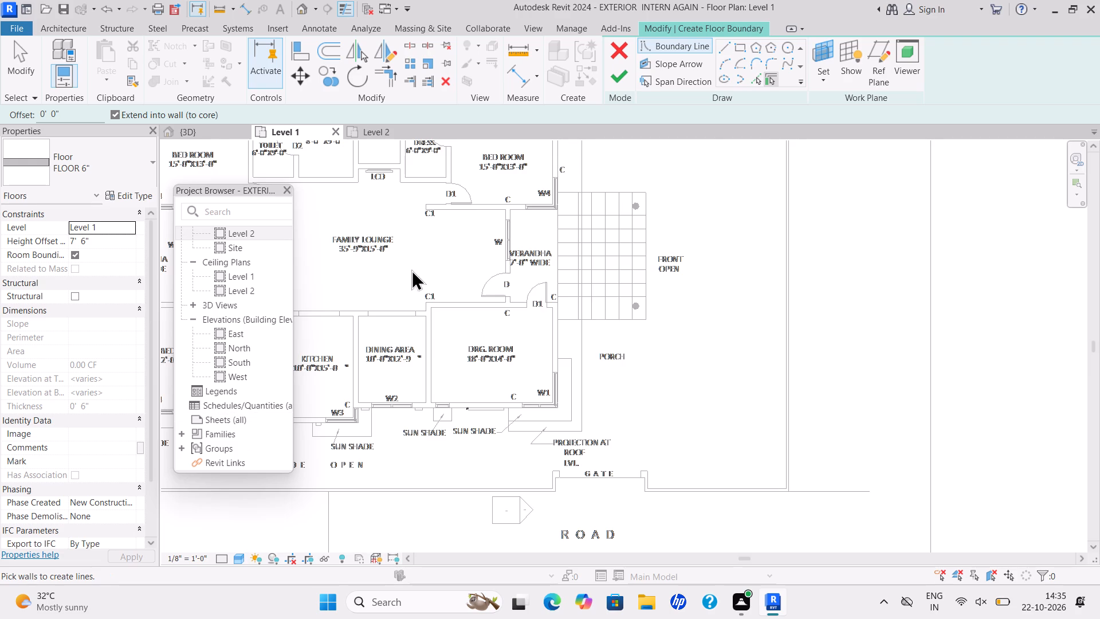
{"action": "scroll", "coordinate": [411, 269], "scroll_direction": "down", "scroll_amount": 10}
{"action": "middle_click", "coordinate": [532, 351]}
{"action": "scroll", "coordinate": [474, 319], "scroll_direction": "up", "scroll_amount": 12}
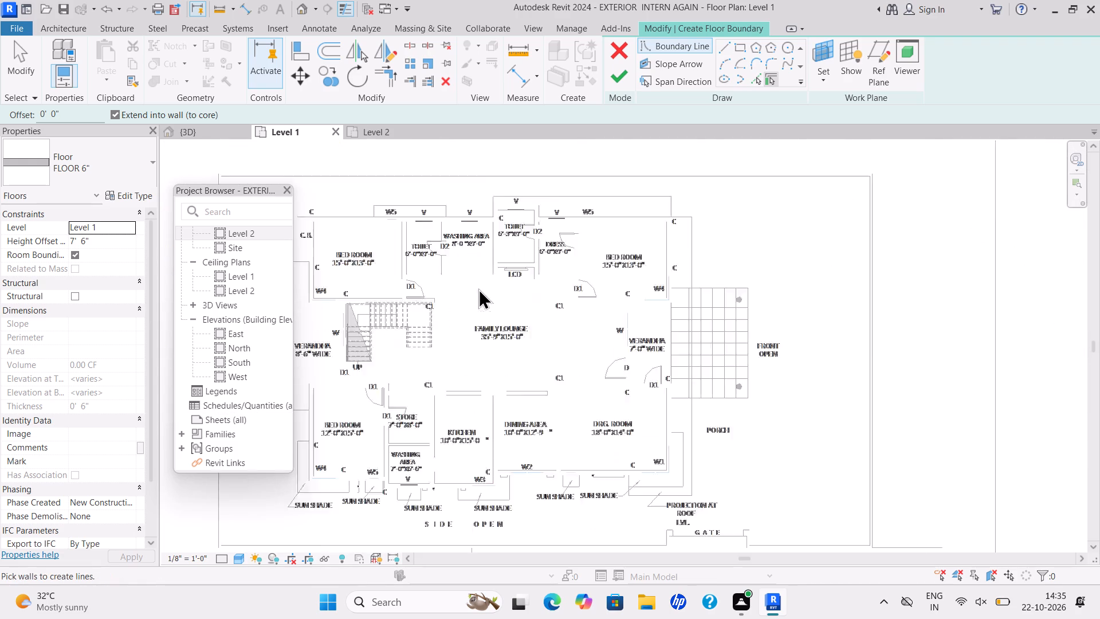
{"action": "middle_click_drag", "start_coordinate": [553, 277], "coordinate": [729, 283]}
{"action": "scroll", "coordinate": [677, 272], "scroll_direction": "down", "scroll_amount": 3}
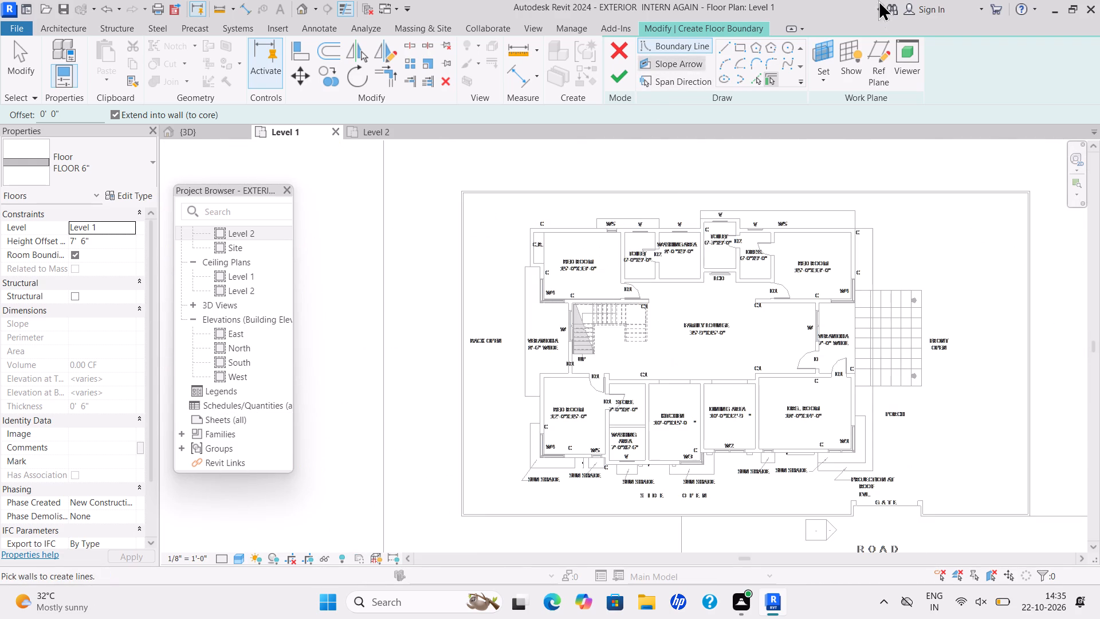
{"action": "left_click", "coordinate": [738, 44]}
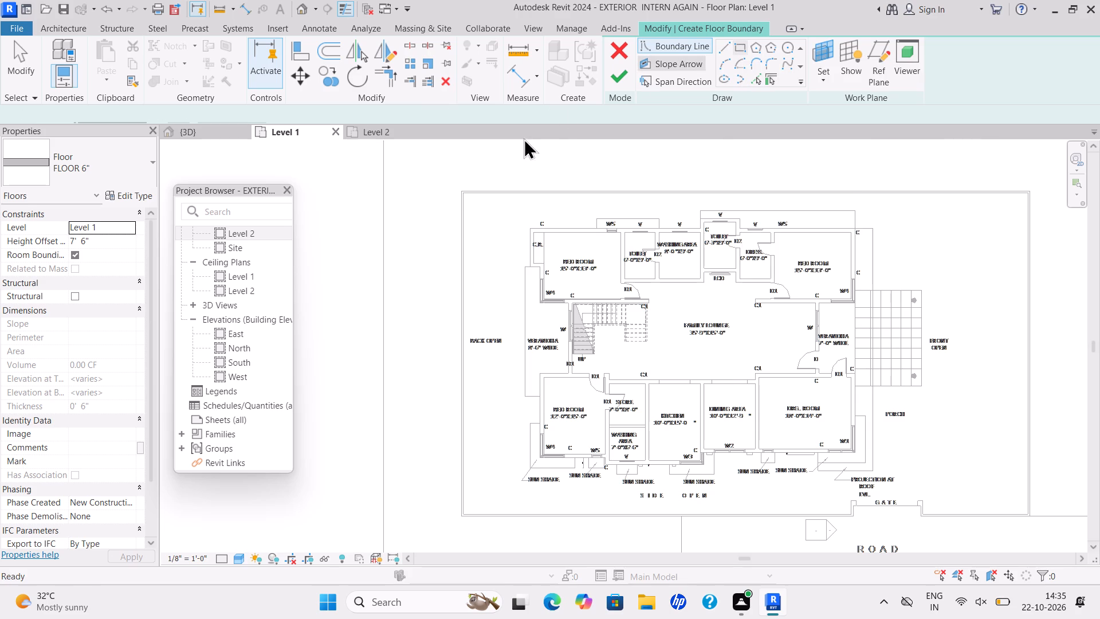
{"action": "scroll", "coordinate": [462, 191], "scroll_direction": "up", "scroll_amount": 16}
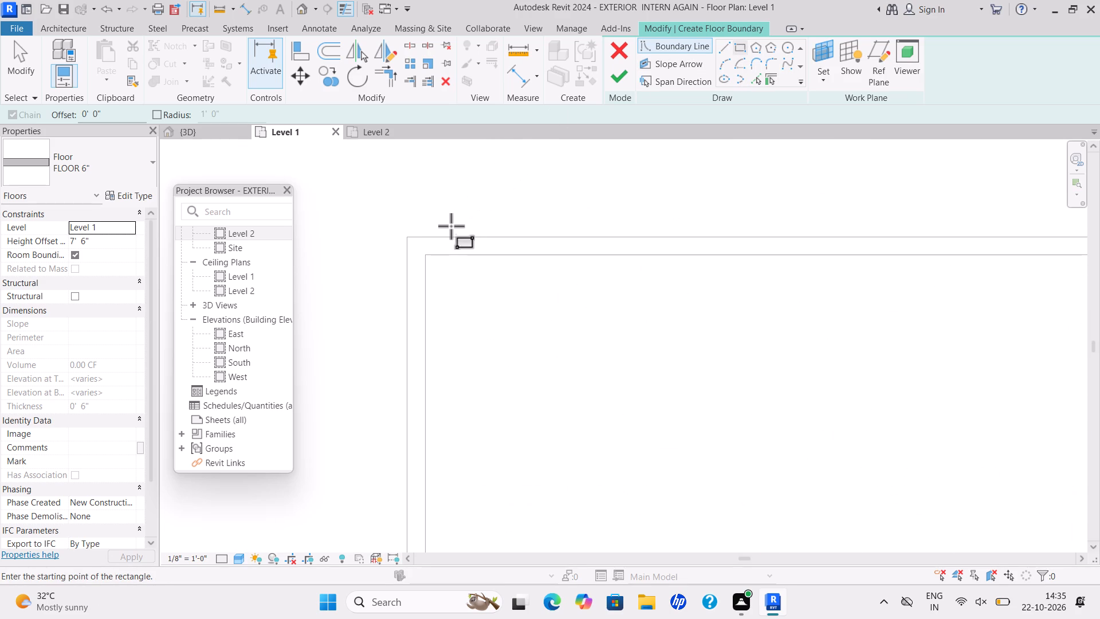
{"action": "scroll", "coordinate": [410, 236], "scroll_direction": "up", "scroll_amount": 5}
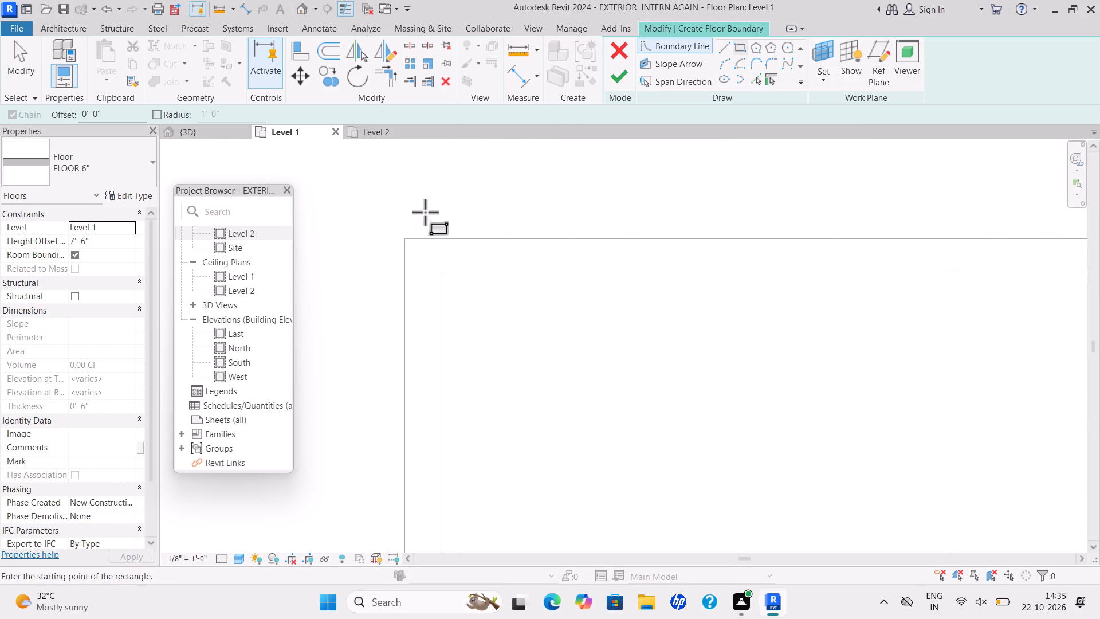
{"action": "left_click", "coordinate": [410, 241]}
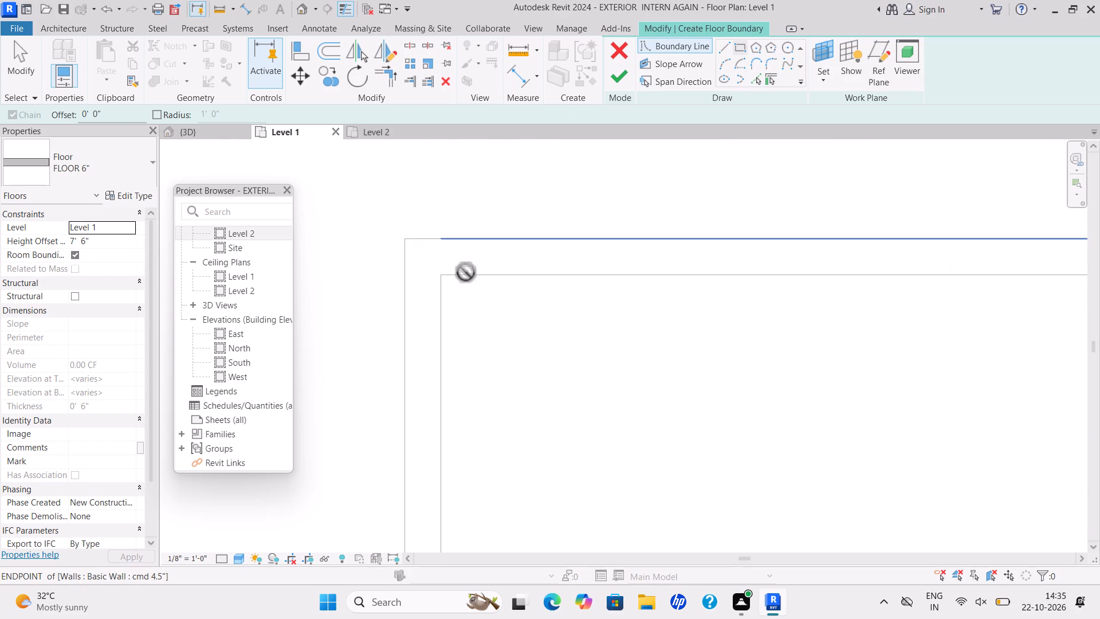
{"action": "scroll", "coordinate": [933, 470], "scroll_direction": "down", "scroll_amount": 6}
{"action": "middle_click_drag", "start_coordinate": [932, 469], "coordinate": [706, 217]}
{"action": "scroll", "coordinate": [915, 515], "scroll_direction": "down", "scroll_amount": 5}
{"action": "middle_click_drag", "start_coordinate": [910, 506], "coordinate": [674, 234]}
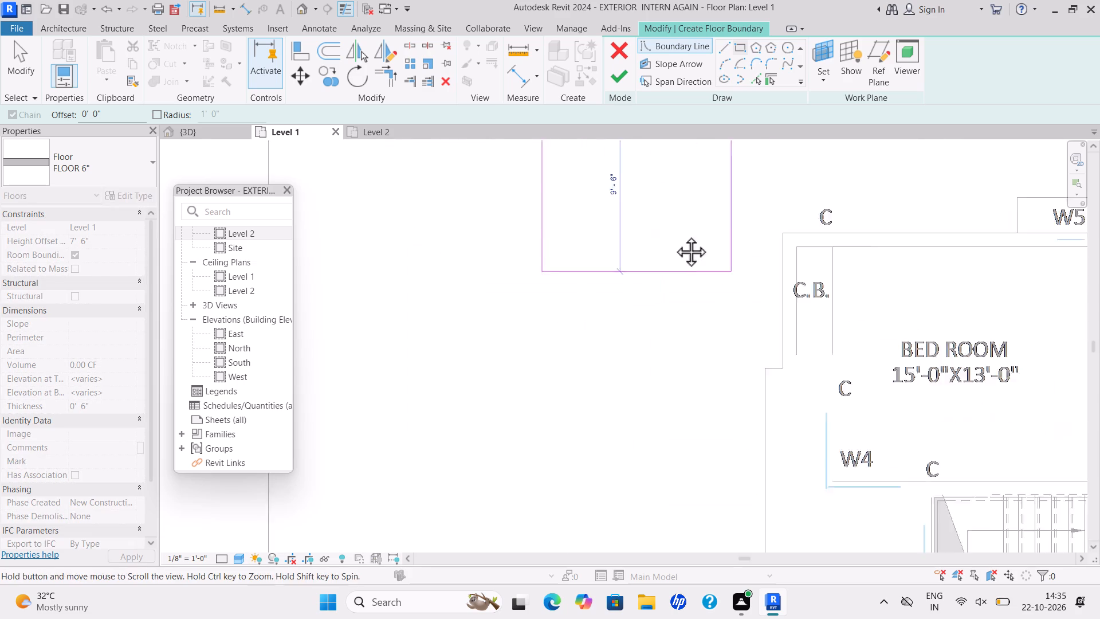
{"action": "scroll", "coordinate": [674, 234], "scroll_direction": "down", "scroll_amount": 2}
{"action": "middle_click_drag", "start_coordinate": [674, 234], "coordinate": [662, 230]}
{"action": "scroll", "coordinate": [1004, 491], "scroll_direction": "down", "scroll_amount": 5}
{"action": "middle_click_drag", "start_coordinate": [999, 488], "coordinate": [768, 265]}
{"action": "scroll", "coordinate": [1035, 481], "scroll_direction": "down", "scroll_amount": 6}
{"action": "middle_click_drag", "start_coordinate": [1026, 476], "coordinate": [893, 320]}
{"action": "scroll", "coordinate": [1027, 403], "scroll_direction": "down", "scroll_amount": 3}
{"action": "middle_click_drag", "start_coordinate": [1022, 398], "coordinate": [730, 358]}
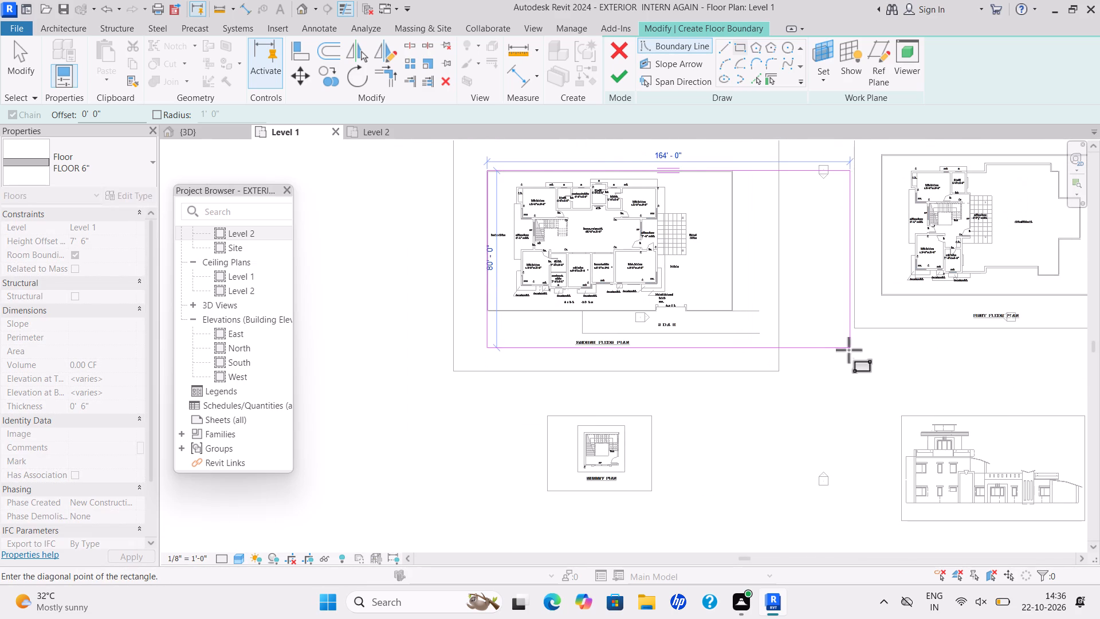
{"action": "scroll", "coordinate": [789, 366], "scroll_direction": "up", "scroll_amount": 5}
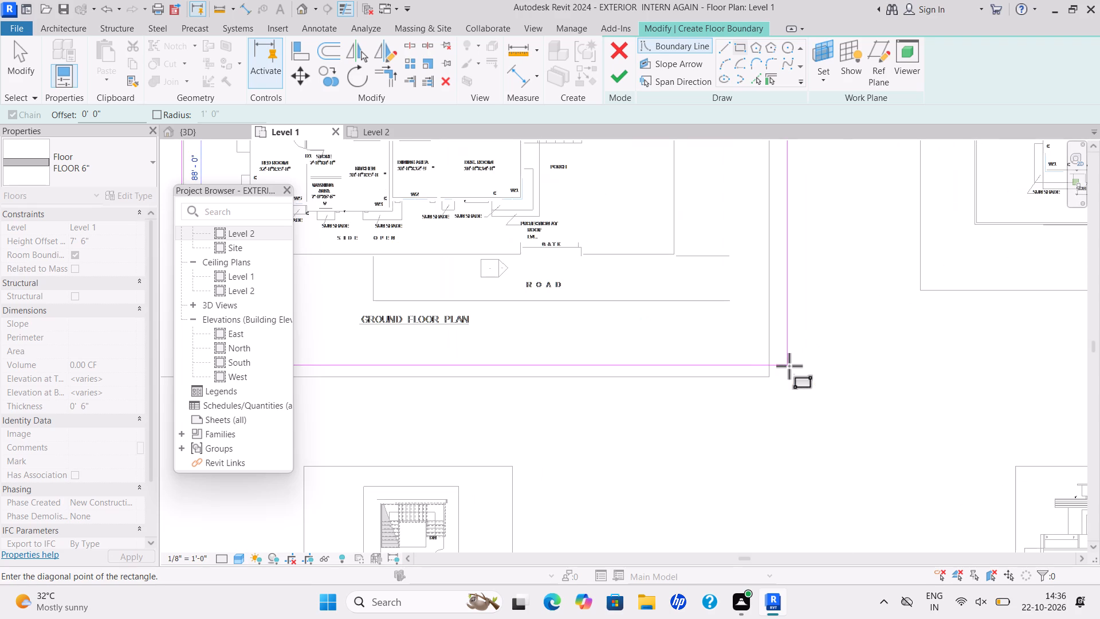
{"action": "scroll", "coordinate": [796, 355], "scroll_direction": "down", "scroll_amount": 3}
{"action": "scroll", "coordinate": [728, 289], "scroll_direction": "up", "scroll_amount": 4}
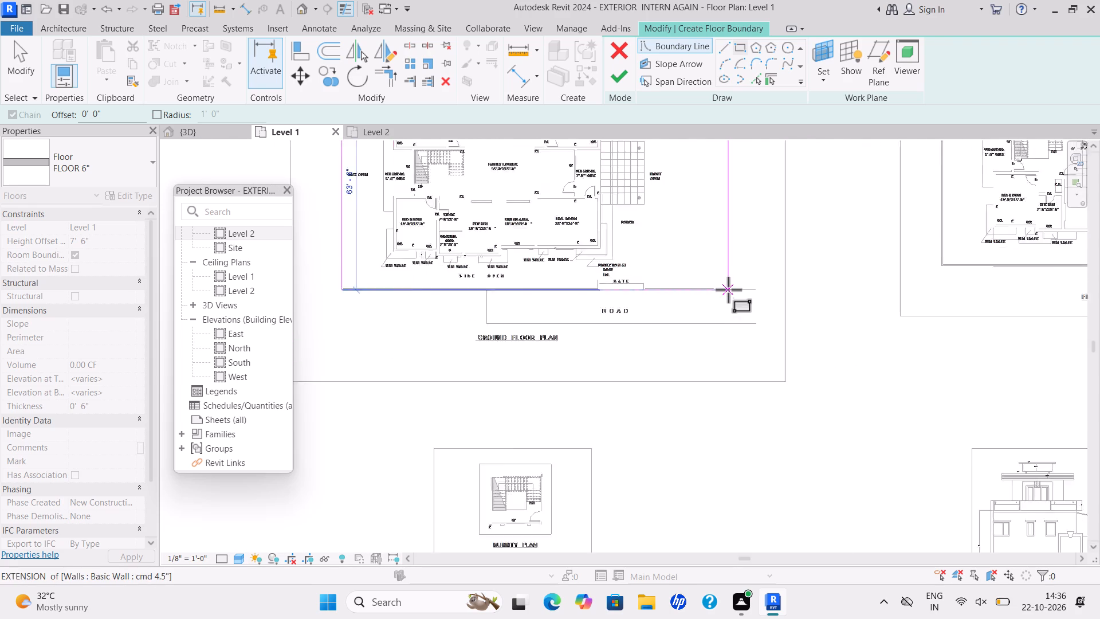
{"action": "scroll", "coordinate": [728, 289], "scroll_direction": "up", "scroll_amount": 1}
{"action": "middle_click_drag", "start_coordinate": [600, 340], "coordinate": [609, 425]}
{"action": "scroll", "coordinate": [698, 340], "scroll_direction": "up", "scroll_amount": 10}
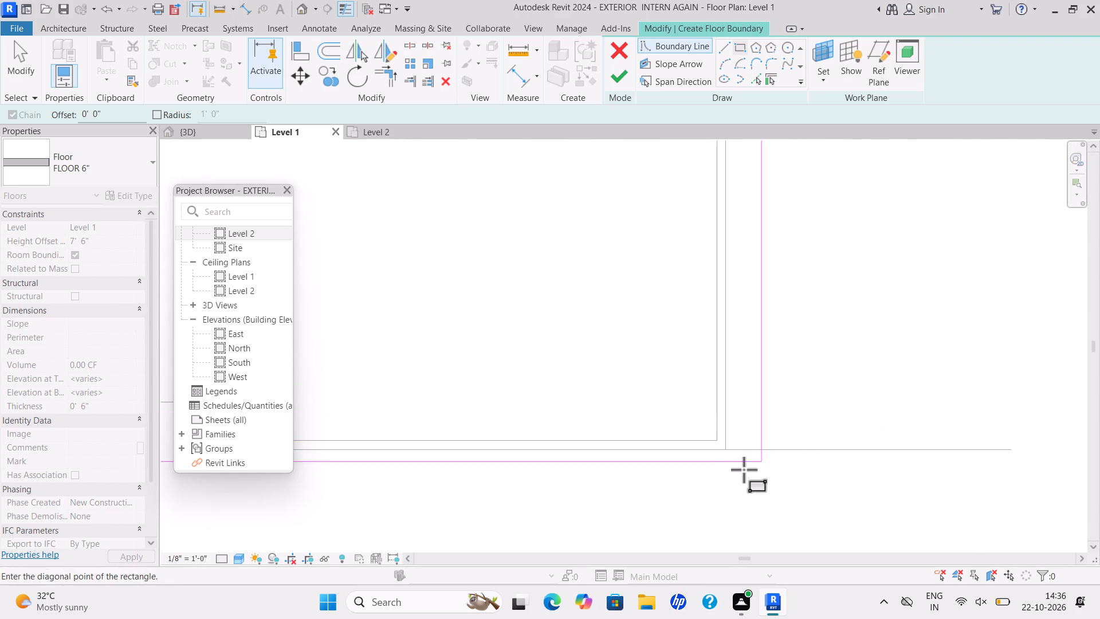
{"action": "left_click", "coordinate": [730, 450]}
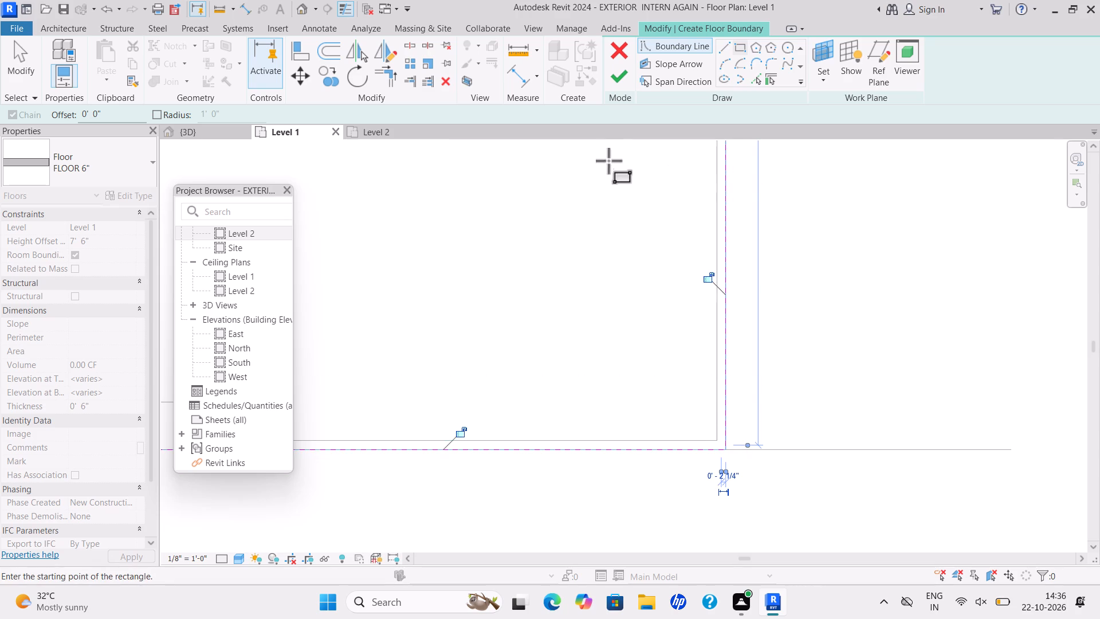
{"action": "left_click", "coordinate": [617, 84]}
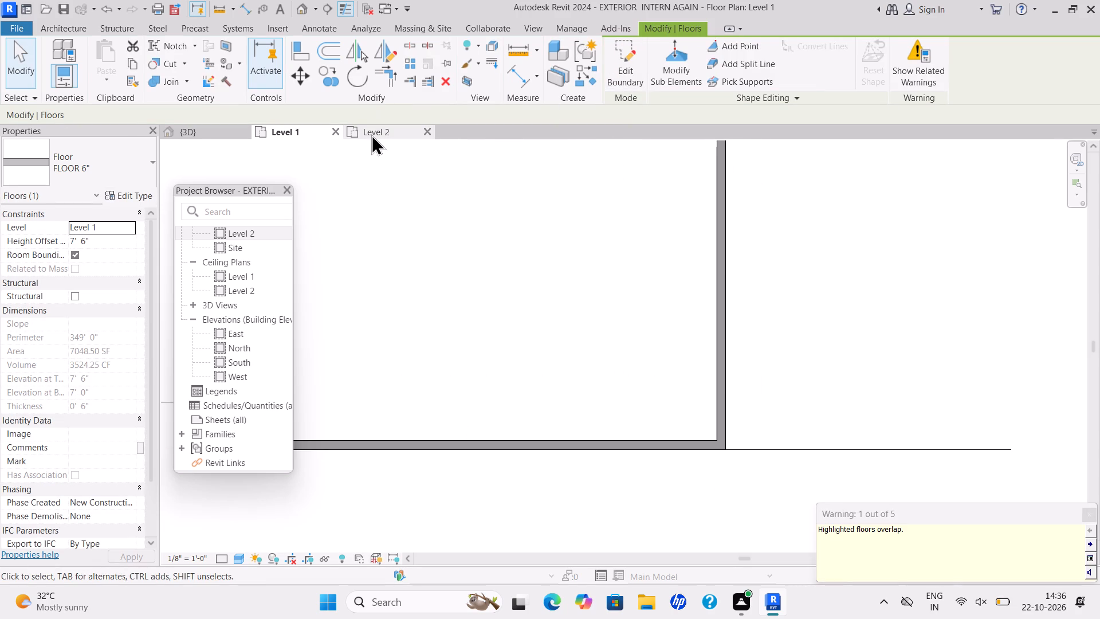
In the 3D view, set the new ground floor slab's height offset from Level 1 to 0'.
{"action": "left_click", "coordinate": [182, 131]}
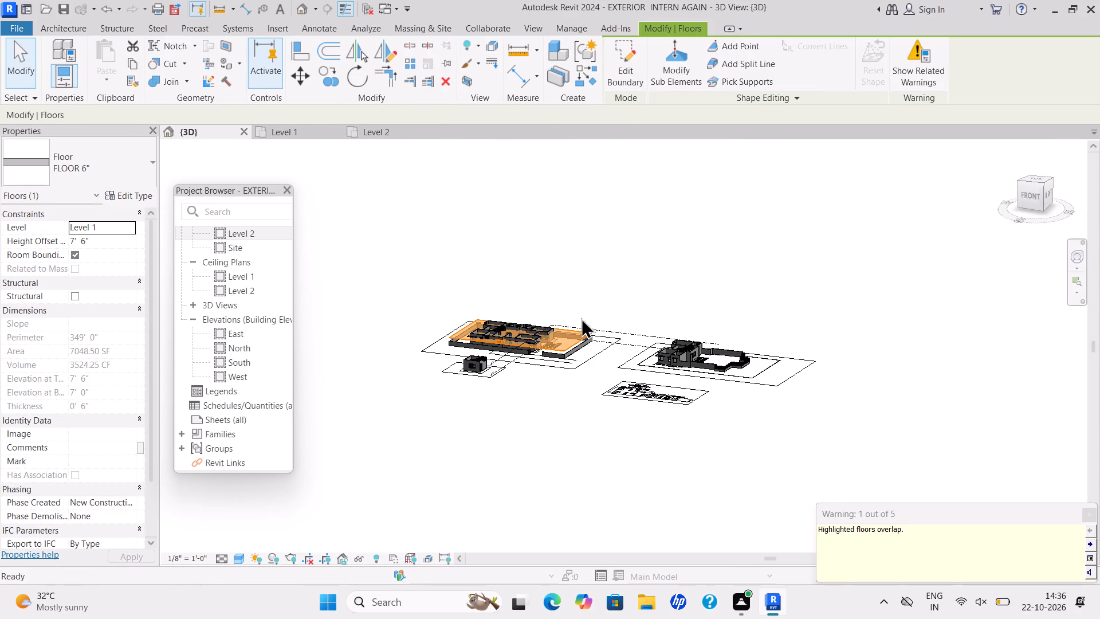
{"action": "scroll", "coordinate": [580, 320], "scroll_direction": "up", "scroll_amount": 9}
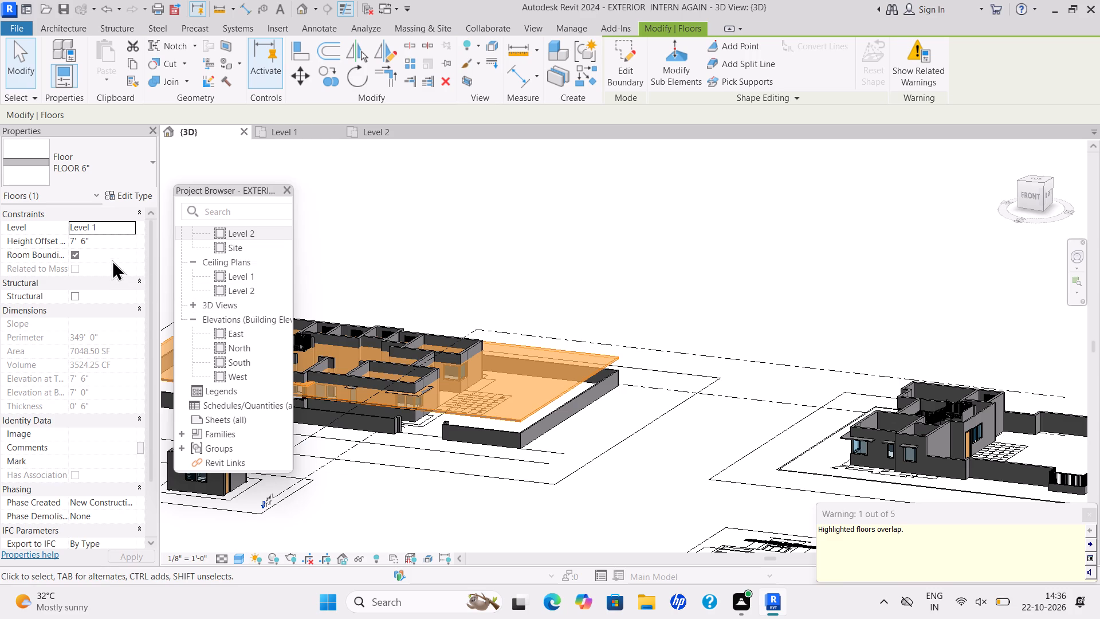
{"action": "left_click_drag", "start_coordinate": [102, 242], "coordinate": [89, 249]}
{"action": "left_click_drag", "start_coordinate": [113, 236], "coordinate": [106, 241]}
{"action": "key", "text": "BackSpace"}
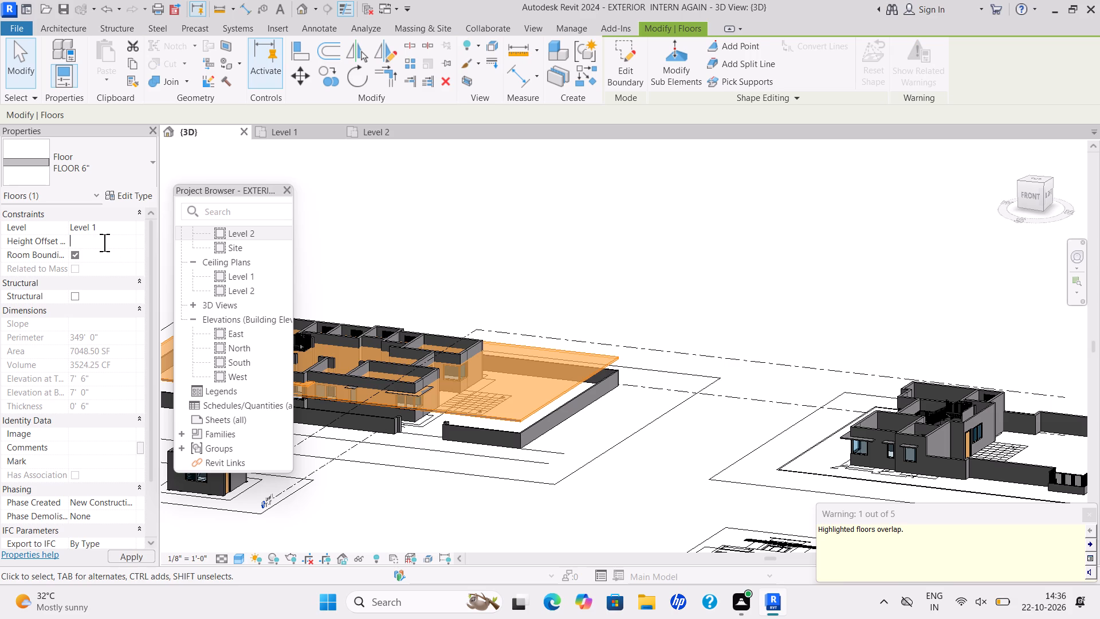
{"action": "type", "text": "0'"}
{"action": "key", "text": "Return"}
Apply the 0' height offset to the ground floor slab.
{"action": "left_click", "coordinate": [538, 367]}
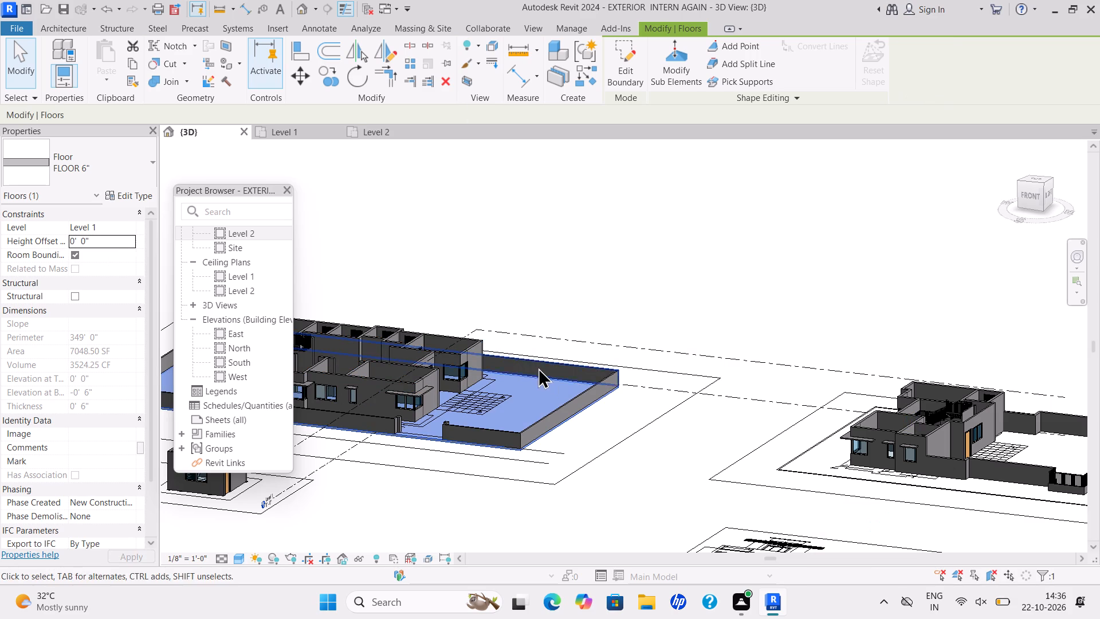
Examine the ground floor slab's position against the compound walls and house in the 3D view.
{"action": "scroll", "coordinate": [529, 403], "scroll_direction": "up", "scroll_amount": 6}
{"action": "middle_click_drag", "start_coordinate": [606, 442], "coordinate": [708, 497]}
{"action": "scroll", "coordinate": [623, 475], "scroll_direction": "down", "scroll_amount": 2}
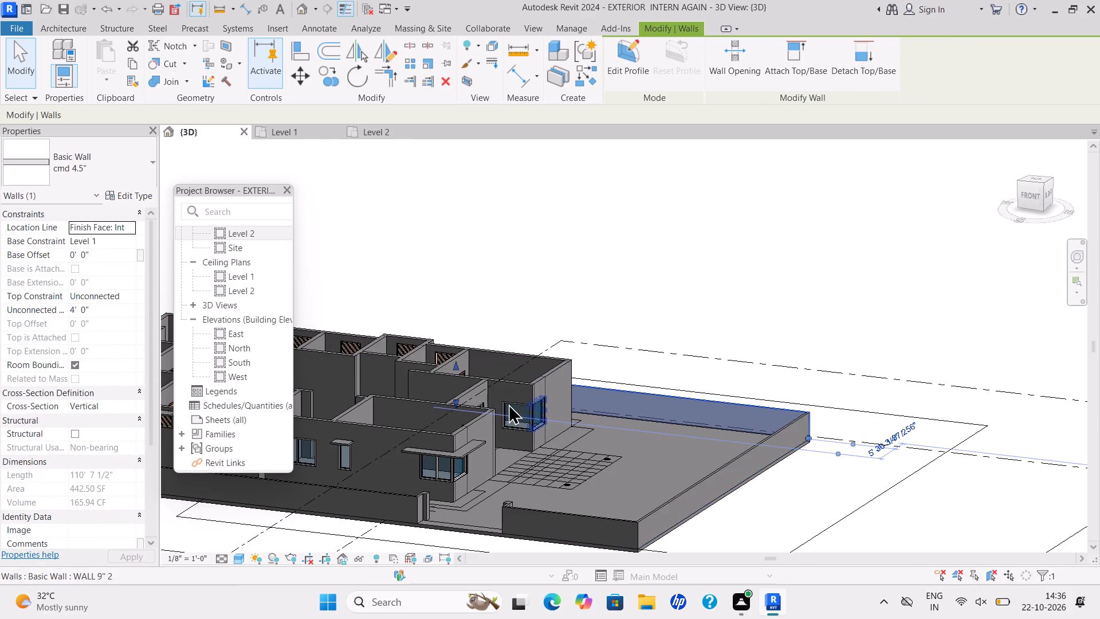
{"action": "scroll", "coordinate": [465, 414], "scroll_direction": "down", "scroll_amount": 1}
{"action": "middle_click_drag", "start_coordinate": [463, 426], "coordinate": [515, 448]}
{"action": "scroll", "coordinate": [512, 446], "scroll_direction": "down", "scroll_amount": 3}
{"action": "scroll", "coordinate": [539, 453], "scroll_direction": "up", "scroll_amount": 3}
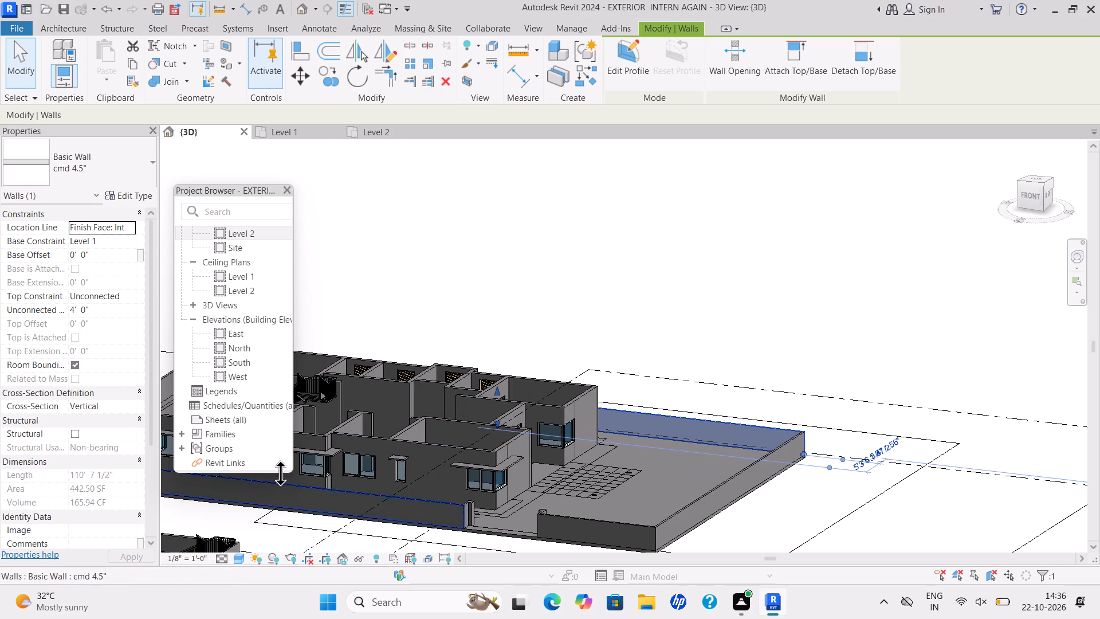
{"action": "scroll", "coordinate": [490, 432], "scroll_direction": "up", "scroll_amount": 3}
{"action": "scroll", "coordinate": [516, 428], "scroll_direction": "down", "scroll_amount": 5}
{"action": "middle_click_drag", "start_coordinate": [516, 428], "coordinate": [551, 437]}
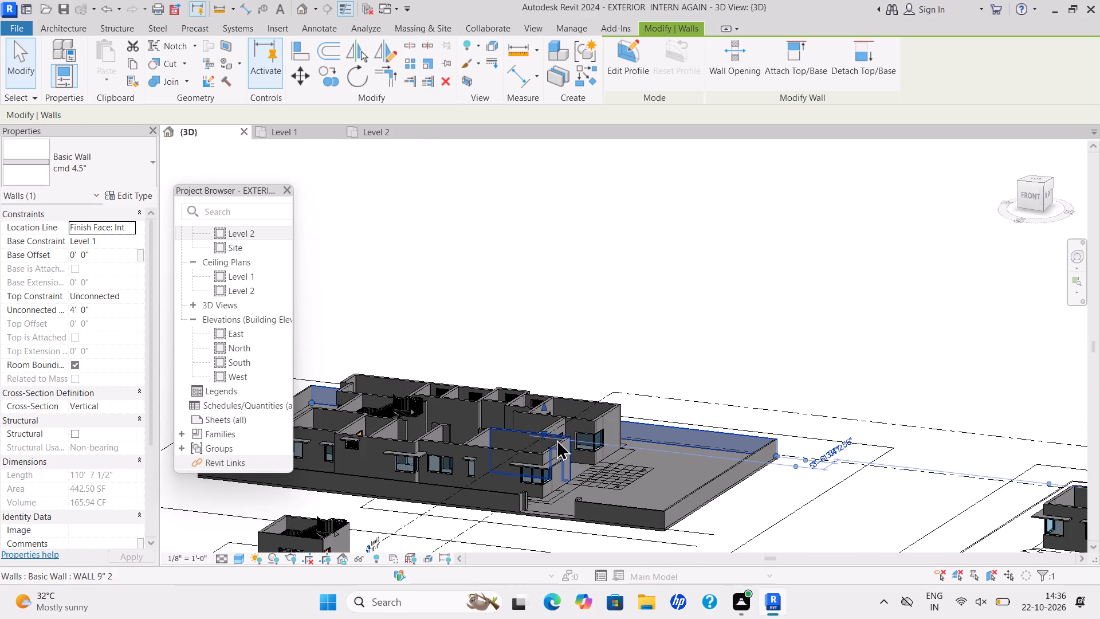
Set the Level 1 floor plan's visual style to Wireframe.
{"action": "left_click", "coordinate": [296, 136]}
{"action": "scroll", "coordinate": [492, 331], "scroll_direction": "down", "scroll_amount": 13}
{"action": "middle_click_drag", "start_coordinate": [511, 355], "coordinate": [529, 379]}
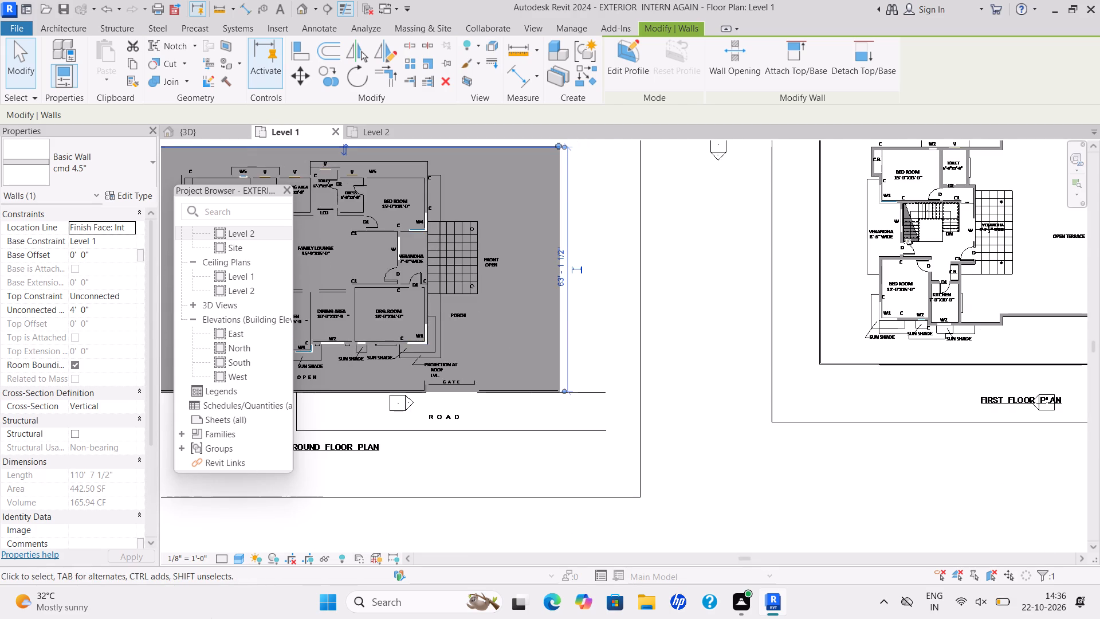
{"action": "left_click", "coordinate": [231, 556]}
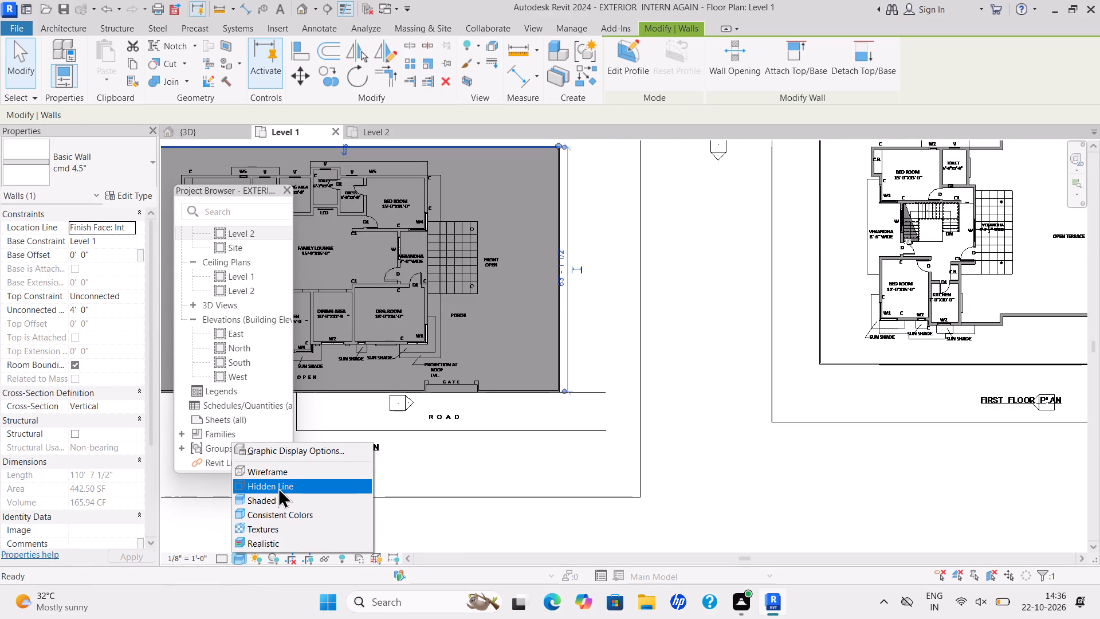
{"action": "left_click", "coordinate": [291, 473]}
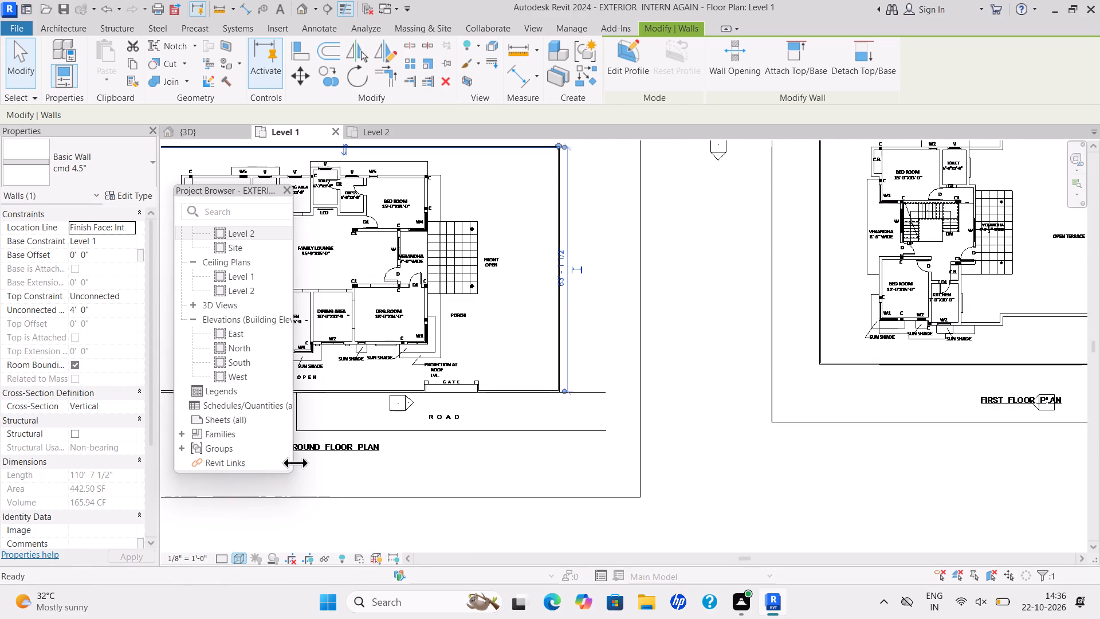
Examine the First Floor Plan and Ground Floor Plan layouts on Level 1 to locate the next slab's outline.
{"action": "scroll", "coordinate": [507, 366], "scroll_direction": "down", "scroll_amount": 5}
{"action": "middle_click_drag", "start_coordinate": [564, 375], "coordinate": [238, 387]}
{"action": "scroll", "coordinate": [521, 369], "scroll_direction": "up", "scroll_amount": 2}
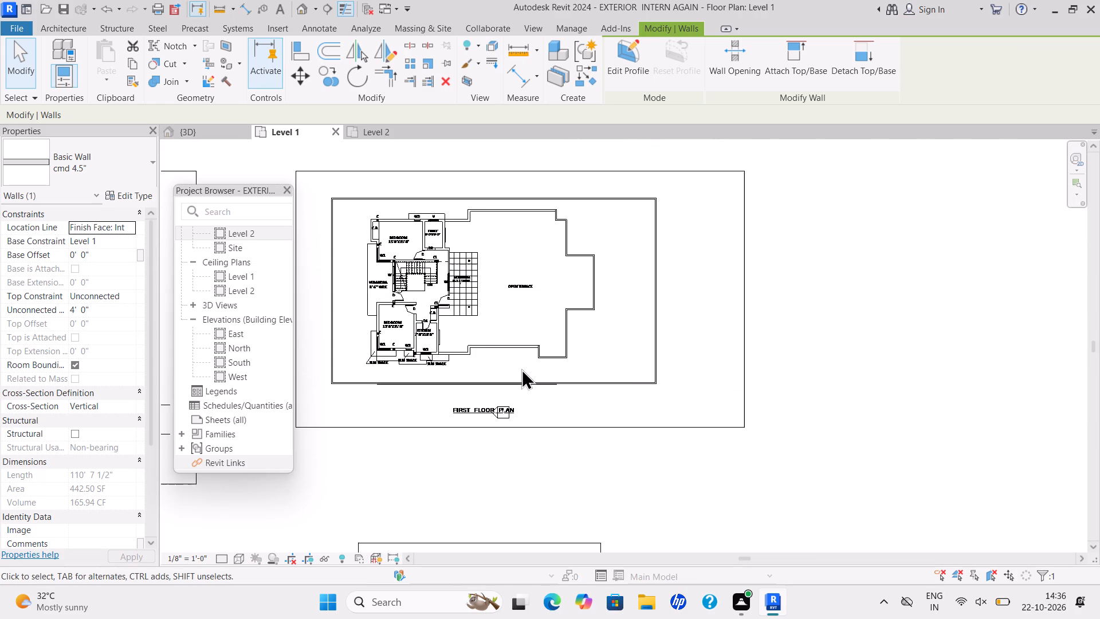
{"action": "scroll", "coordinate": [417, 336], "scroll_direction": "up", "scroll_amount": 3}
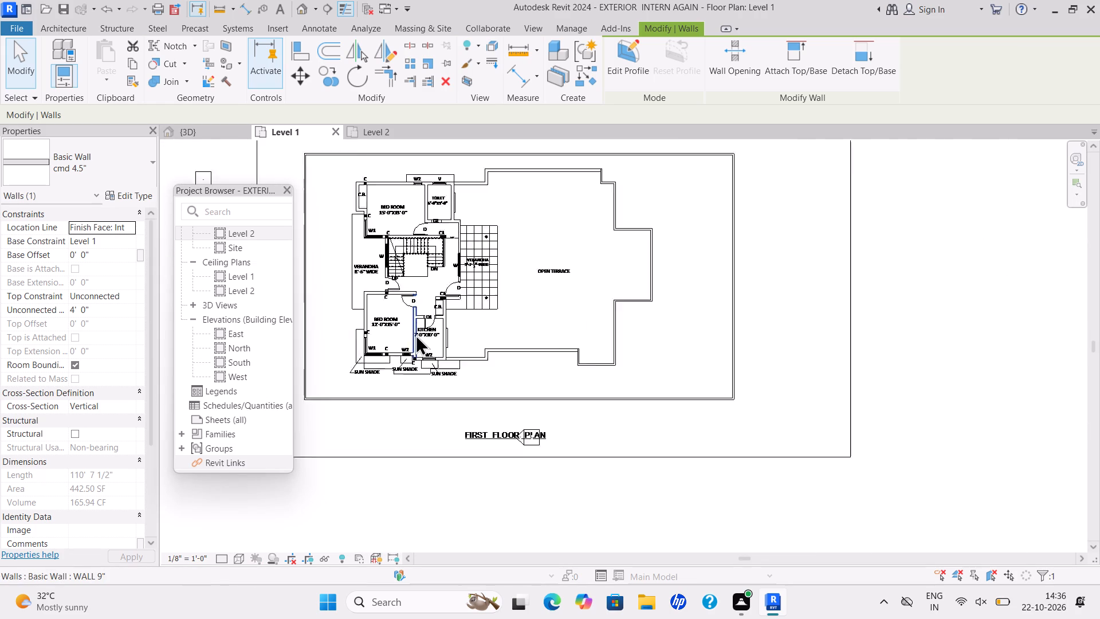
{"action": "scroll", "coordinate": [415, 334], "scroll_direction": "up", "scroll_amount": 2}
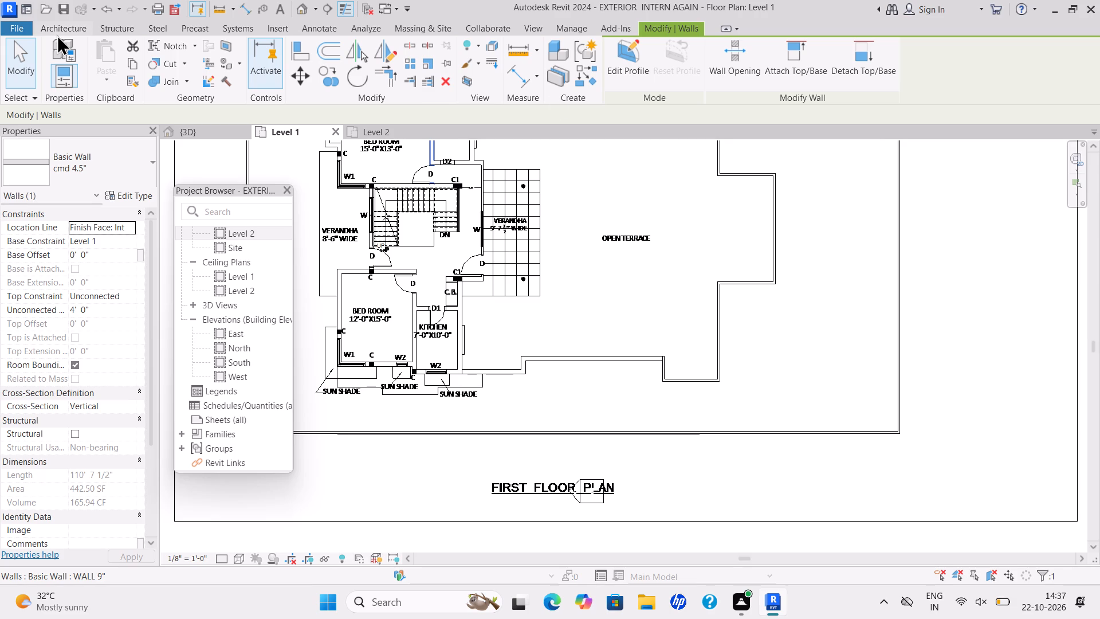
{"action": "scroll", "coordinate": [485, 268], "scroll_direction": "down", "scroll_amount": 12}
{"action": "middle_click_drag", "start_coordinate": [492, 264], "coordinate": [666, 305]}
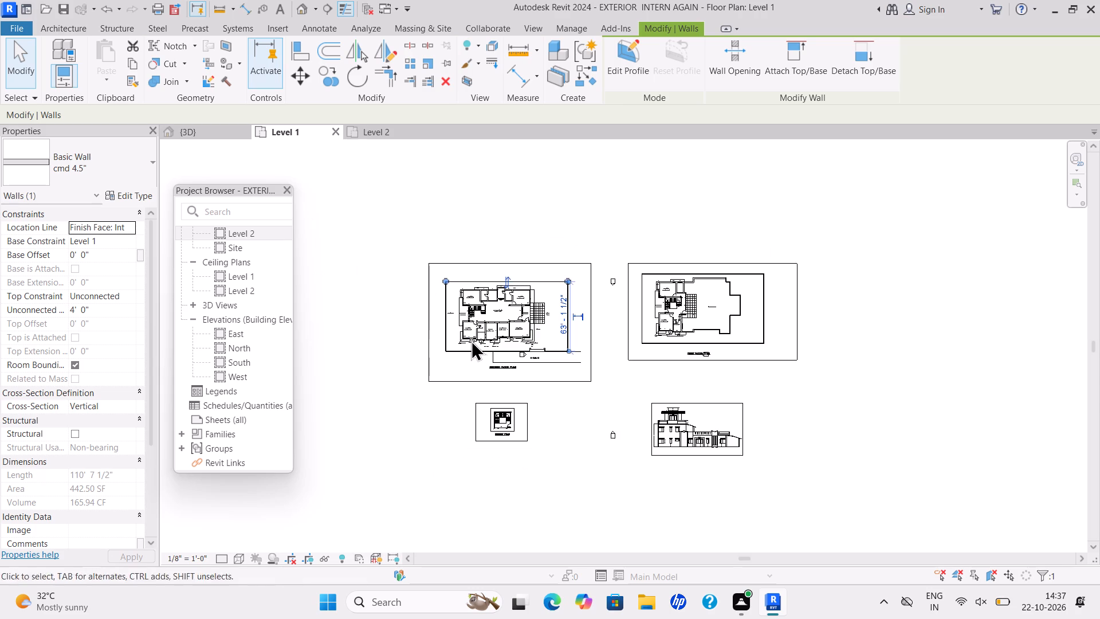
{"action": "scroll", "coordinate": [471, 340], "scroll_direction": "up", "scroll_amount": 10}
{"action": "scroll", "coordinate": [463, 323], "scroll_direction": "down", "scroll_amount": 4}
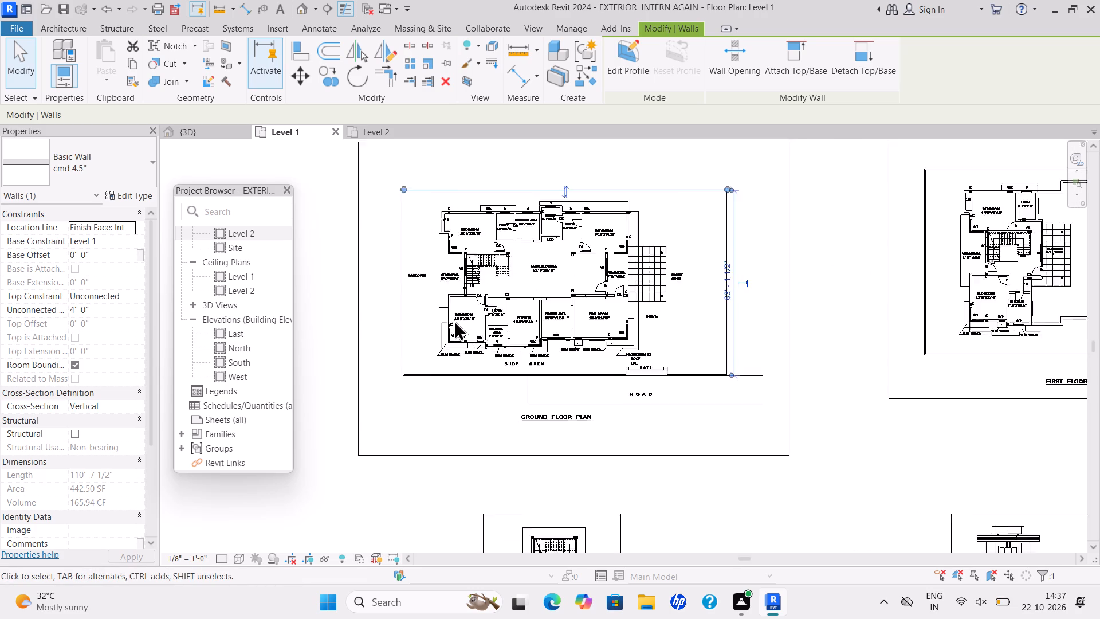
{"action": "scroll", "coordinate": [470, 312], "scroll_direction": "down", "scroll_amount": 2}
{"action": "scroll", "coordinate": [807, 313], "scroll_direction": "up", "scroll_amount": 2}
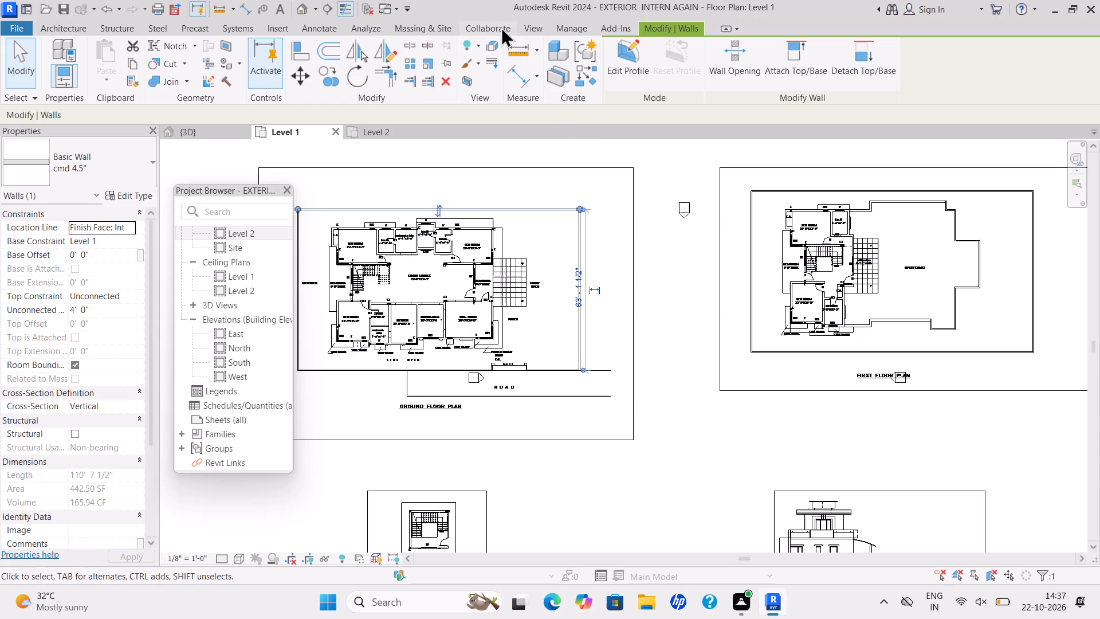
Begin another architectural floor on Level 1 using the FLOOR 6" type with a height offset of 0'.
{"action": "left_click", "coordinate": [62, 28]}
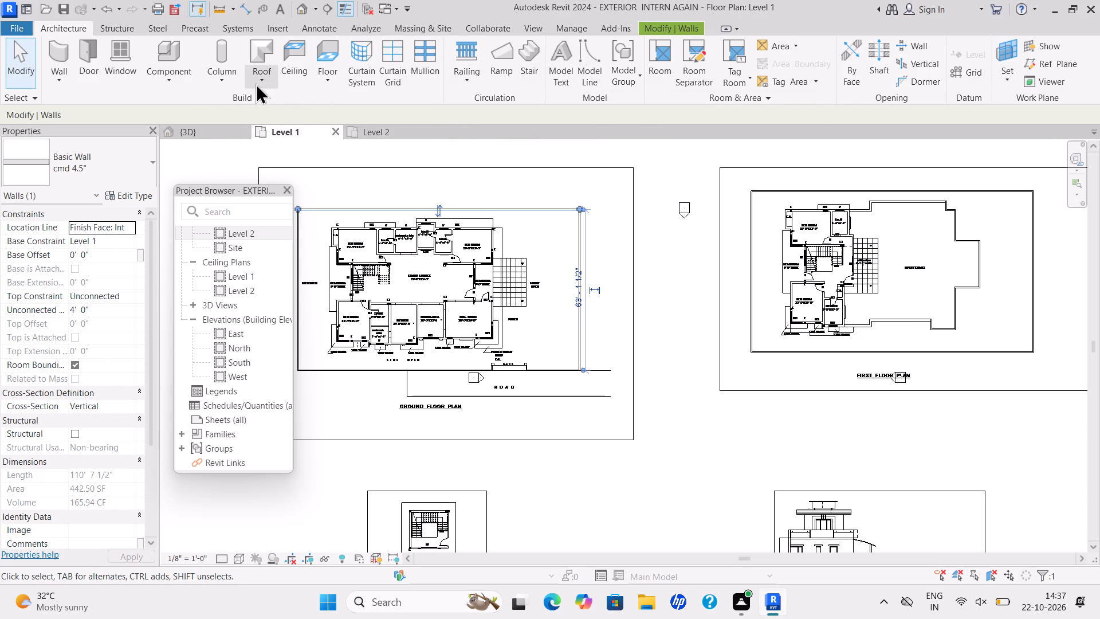
{"action": "left_click", "coordinate": [325, 78]}
{"action": "left_click", "coordinate": [344, 108]}
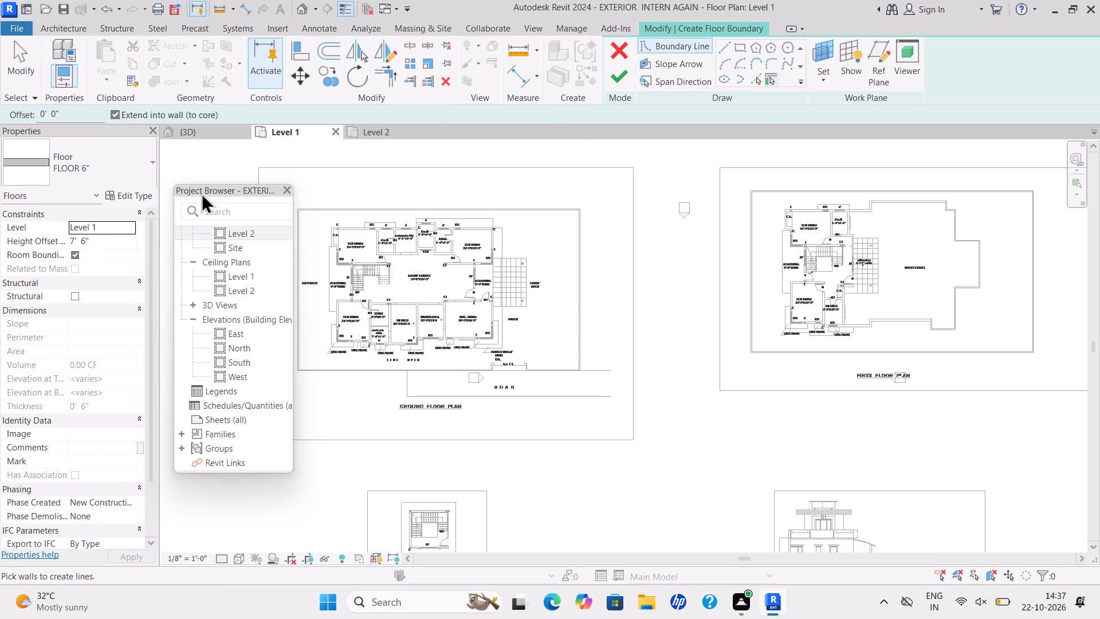
{"action": "left_click", "coordinate": [146, 198]}
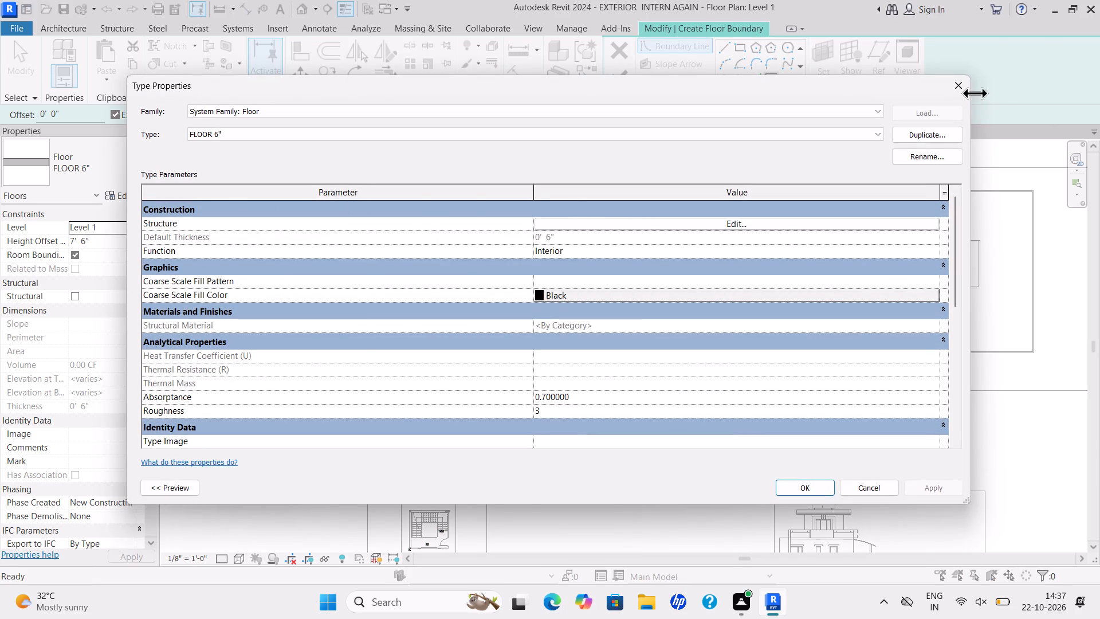
{"action": "left_click", "coordinate": [965, 81]}
{"action": "left_click", "coordinate": [110, 244]}
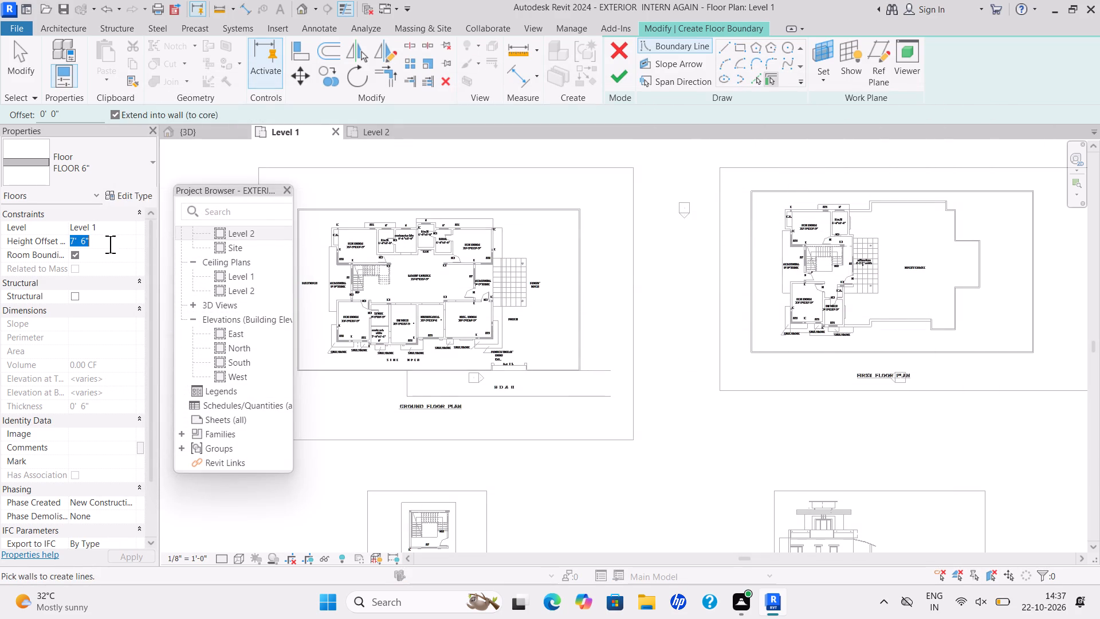
{"action": "key", "text": "BackSpace"}
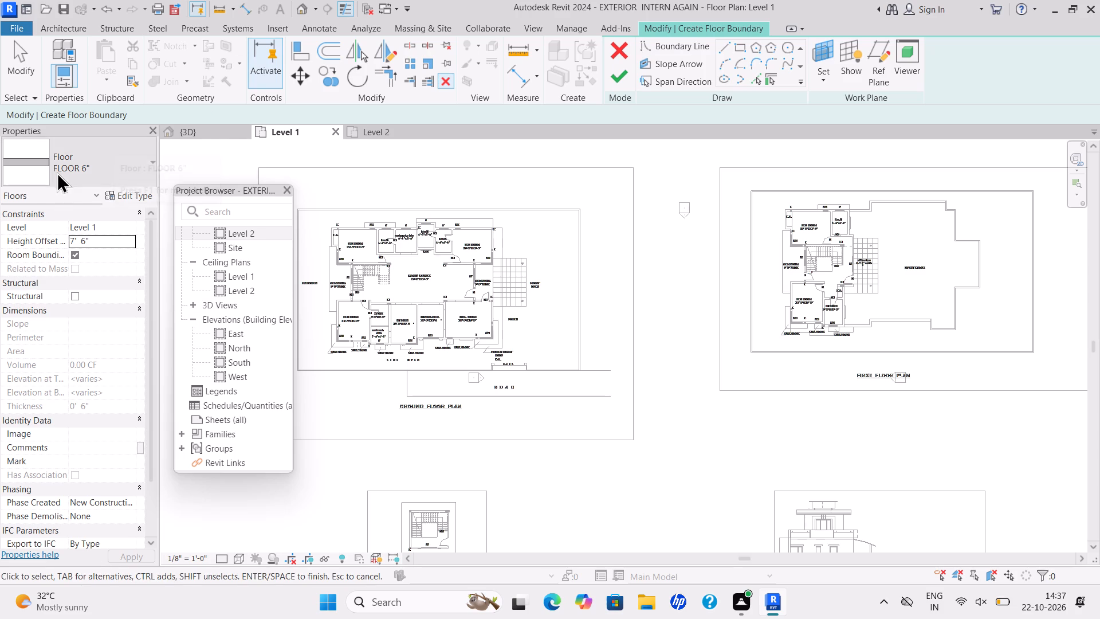
{"action": "left_click", "coordinate": [91, 240]}
{"action": "left_click_drag", "start_coordinate": [92, 240], "coordinate": [0, 252]}
{"action": "left_click_drag", "start_coordinate": [100, 235], "coordinate": [64, 252]}
{"action": "key", "text": "BackSpace"}
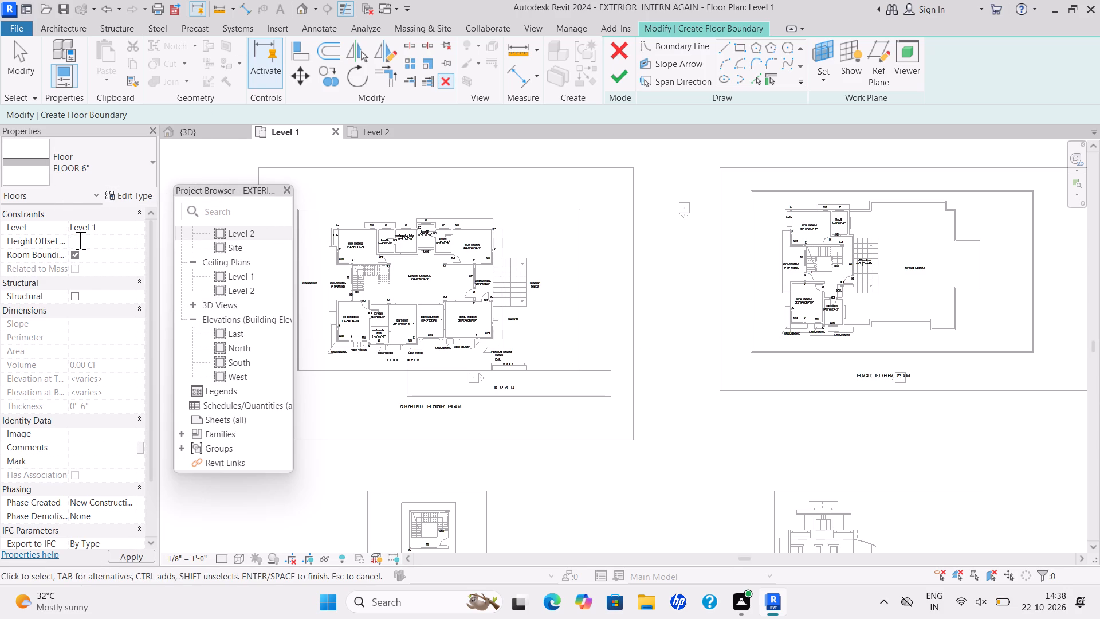
{"action": "key", "text": "0"}
{"action": "key", "text": "apostrophe"}
{"action": "key", "text": "Return"}
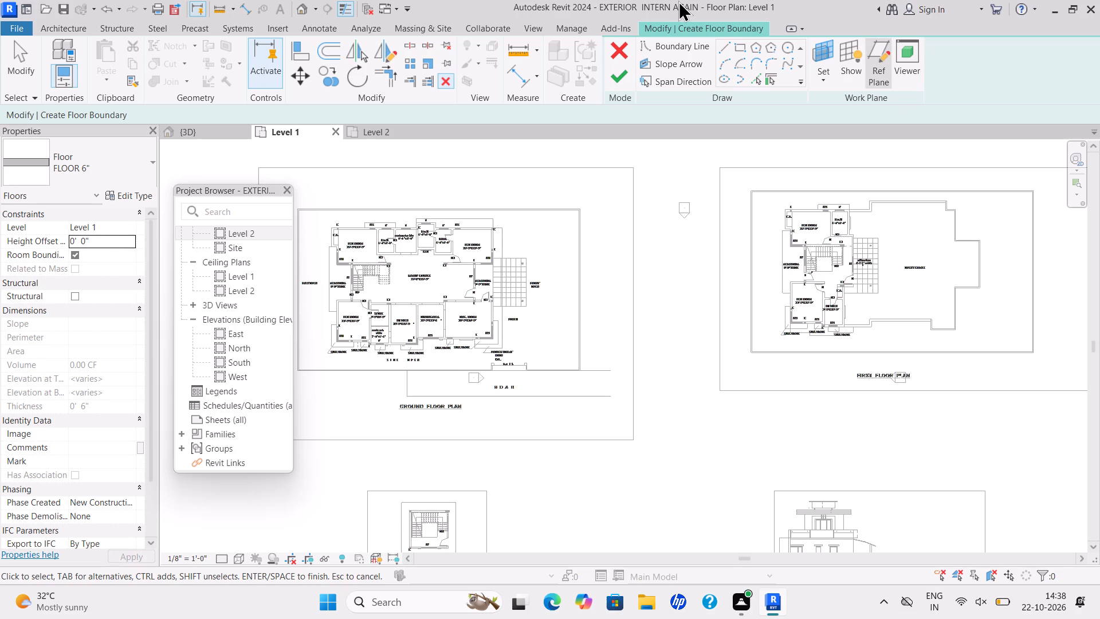
On the First Floor Plan, draw a 3'-0" boundary line from the 15'-0"x13'-0" bedroom's outer column corner to the 8'-6" verandah's outer corner.
{"action": "scroll", "coordinate": [789, 77], "scroll_direction": "up", "scroll_amount": 10}
{"action": "left_click", "coordinate": [722, 42]}
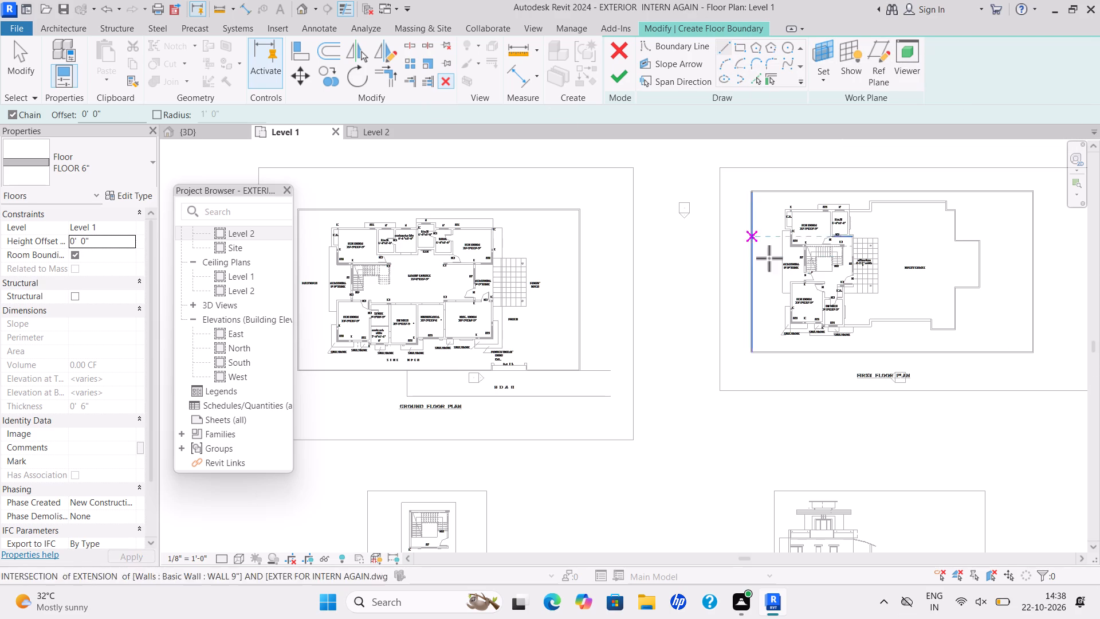
{"action": "scroll", "coordinate": [855, 265], "scroll_direction": "up", "scroll_amount": 12}
{"action": "scroll", "coordinate": [679, 318], "scroll_direction": "down", "scroll_amount": 1}
{"action": "scroll", "coordinate": [590, 370], "scroll_direction": "down", "scroll_amount": 2}
{"action": "middle_click_drag", "start_coordinate": [591, 371], "coordinate": [607, 342]}
{"action": "scroll", "coordinate": [591, 371], "scroll_direction": "down", "scroll_amount": 1}
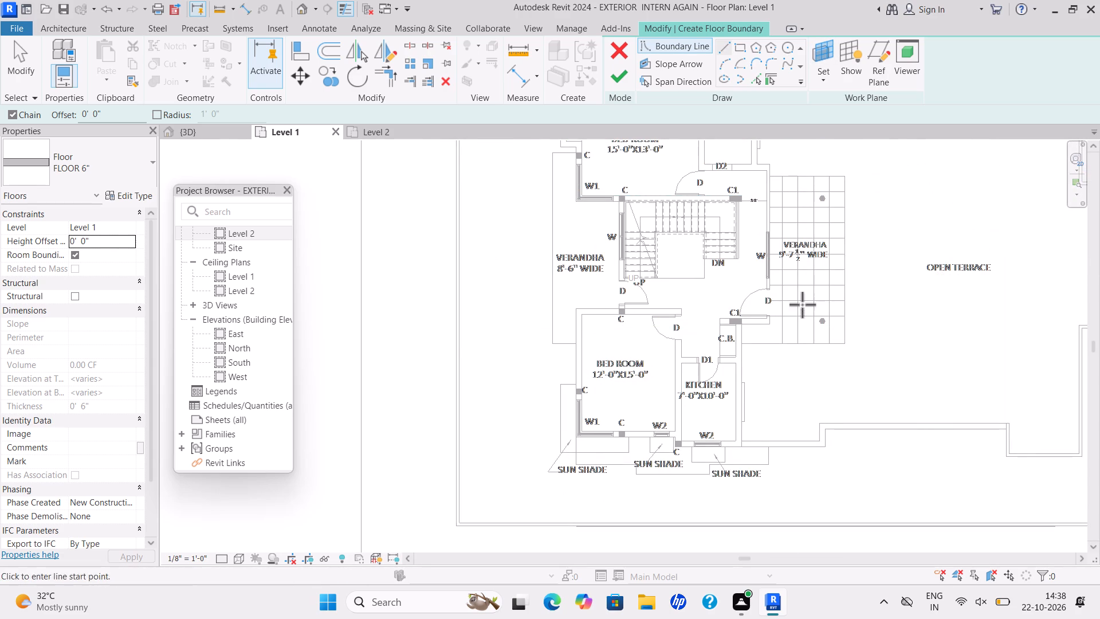
{"action": "scroll", "coordinate": [626, 108], "scroll_direction": "up", "scroll_amount": 4}
{"action": "middle_click_drag", "start_coordinate": [579, 190], "coordinate": [573, 202]}
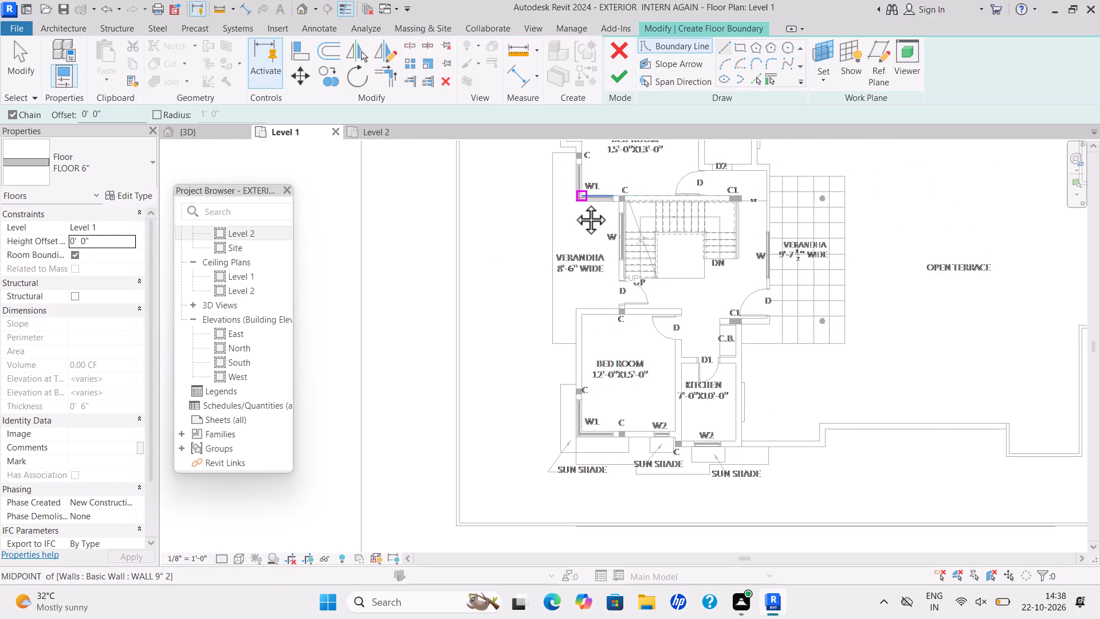
{"action": "middle_click_drag", "start_coordinate": [573, 202], "coordinate": [569, 233]}
{"action": "scroll", "coordinate": [564, 192], "scroll_direction": "up", "scroll_amount": 11}
{"action": "scroll", "coordinate": [542, 242], "scroll_direction": "up", "scroll_amount": 5}
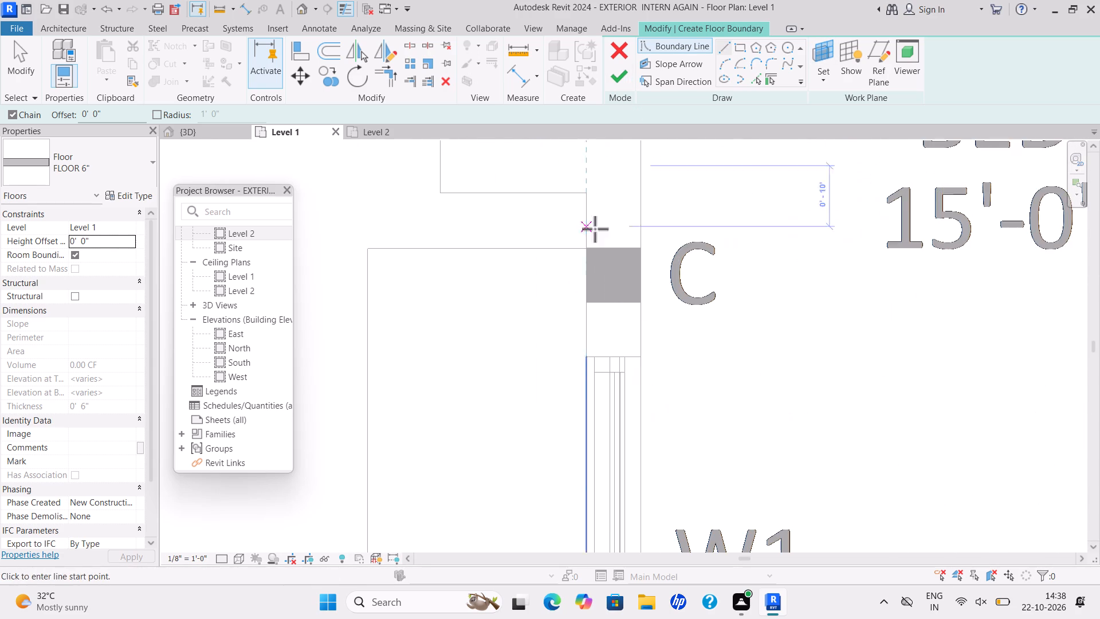
{"action": "scroll", "coordinate": [591, 251], "scroll_direction": "up", "scroll_amount": 6}
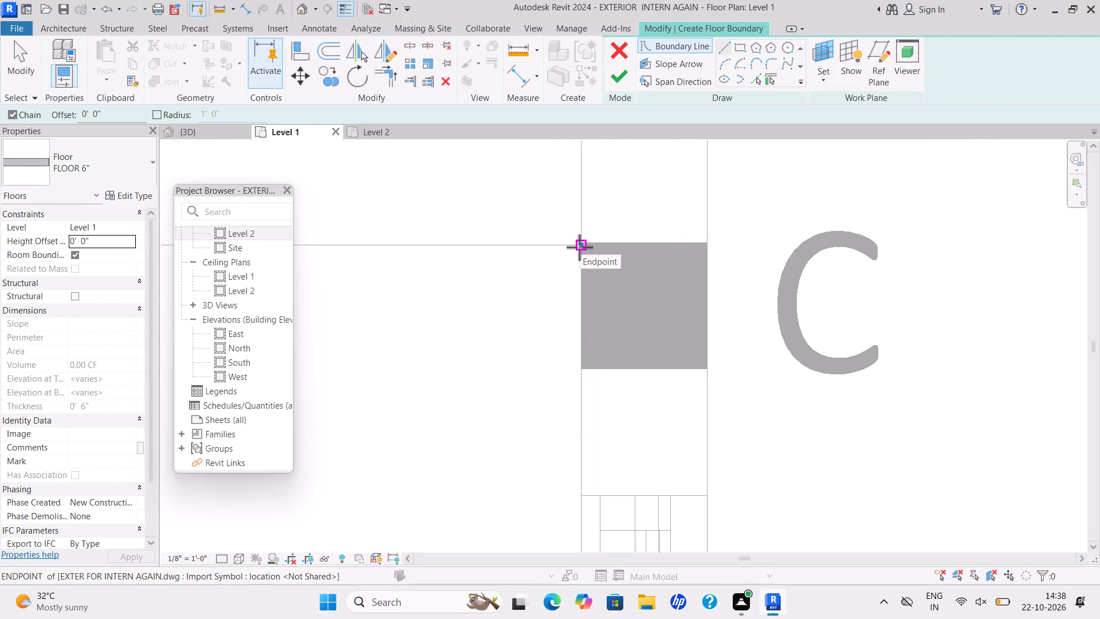
{"action": "left_click", "coordinate": [579, 247]}
{"action": "scroll", "coordinate": [430, 221], "scroll_direction": "down", "scroll_amount": 5}
{"action": "middle_click_drag", "start_coordinate": [436, 236], "coordinate": [514, 256]}
{"action": "scroll", "coordinate": [446, 256], "scroll_direction": "down", "scroll_amount": 1}
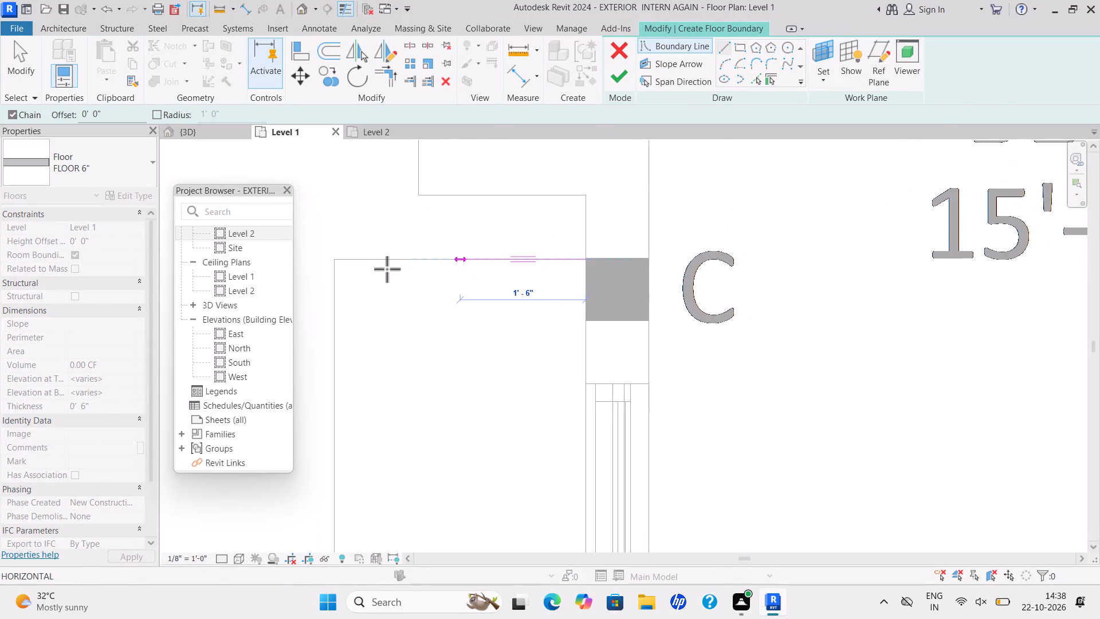
{"action": "scroll", "coordinate": [345, 261], "scroll_direction": "up", "scroll_amount": 4}
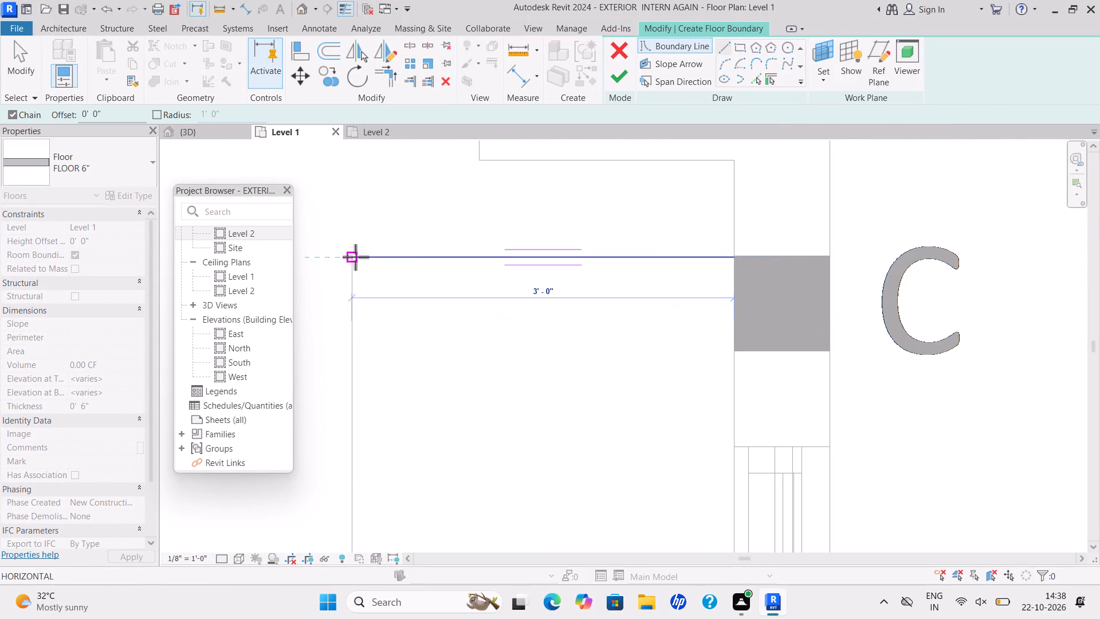
{"action": "left_click_drag", "start_coordinate": [353, 259], "coordinate": [353, 268]}
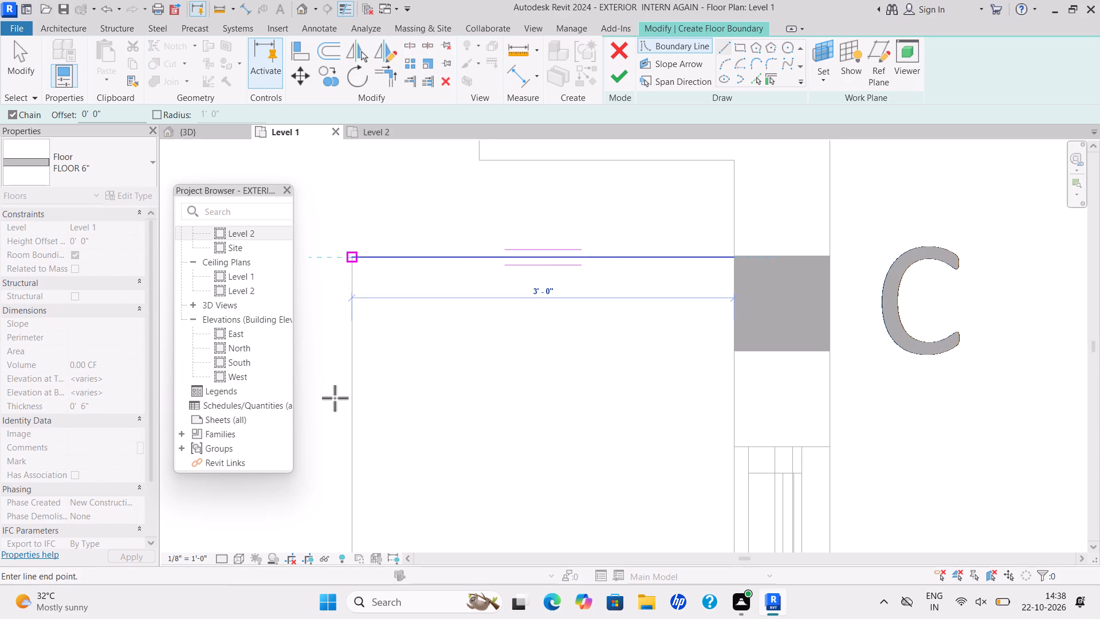
Continue the floor boundary down the 8'-6" verandah's outer edge, returning 3'-0" inward to the 12'-0"x15'-0" bedroom's outer wall face.
{"action": "scroll", "coordinate": [400, 360], "scroll_direction": "down", "scroll_amount": 8}
{"action": "middle_click_drag", "start_coordinate": [396, 363], "coordinate": [403, 299]}
{"action": "scroll", "coordinate": [420, 503], "scroll_direction": "down", "scroll_amount": 5}
{"action": "middle_click_drag", "start_coordinate": [408, 508], "coordinate": [414, 512]}
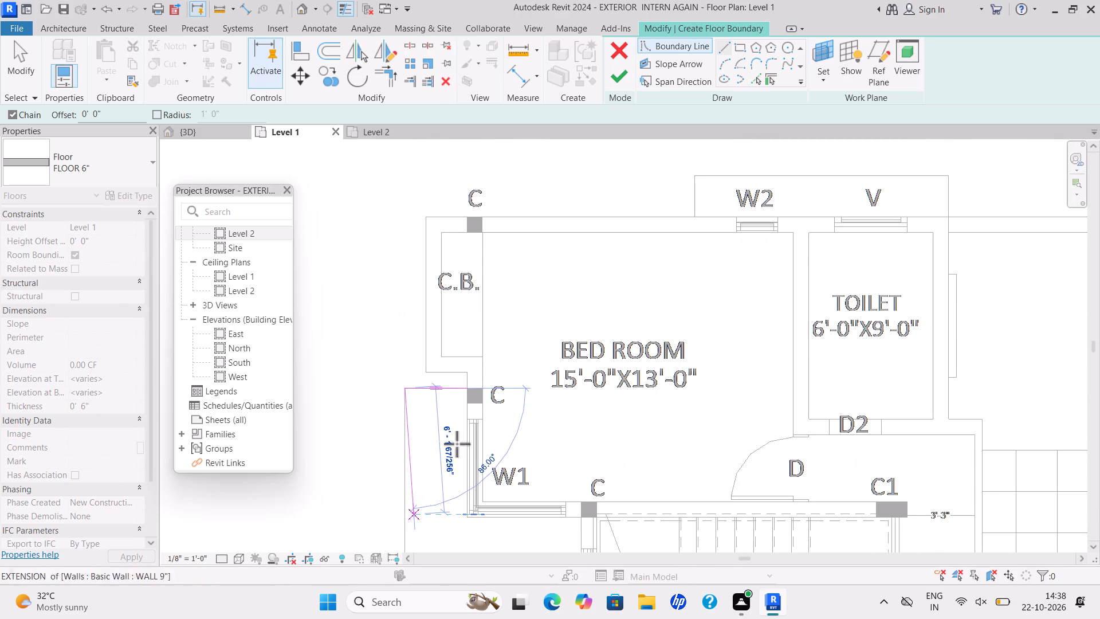
{"action": "scroll", "coordinate": [319, 229], "scroll_direction": "down", "scroll_amount": 2}
{"action": "scroll", "coordinate": [473, 371], "scroll_direction": "down", "scroll_amount": 3}
{"action": "middle_click_drag", "start_coordinate": [467, 382], "coordinate": [491, 295]}
{"action": "scroll", "coordinate": [466, 383], "scroll_direction": "down", "scroll_amount": 3}
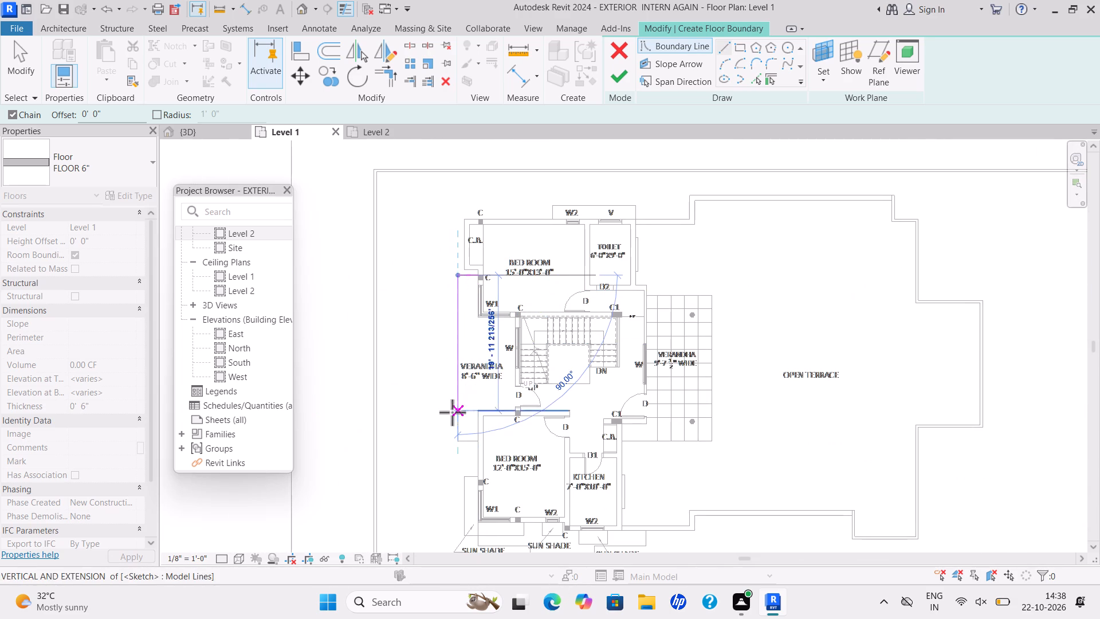
{"action": "scroll", "coordinate": [455, 436], "scroll_direction": "up", "scroll_amount": 16}
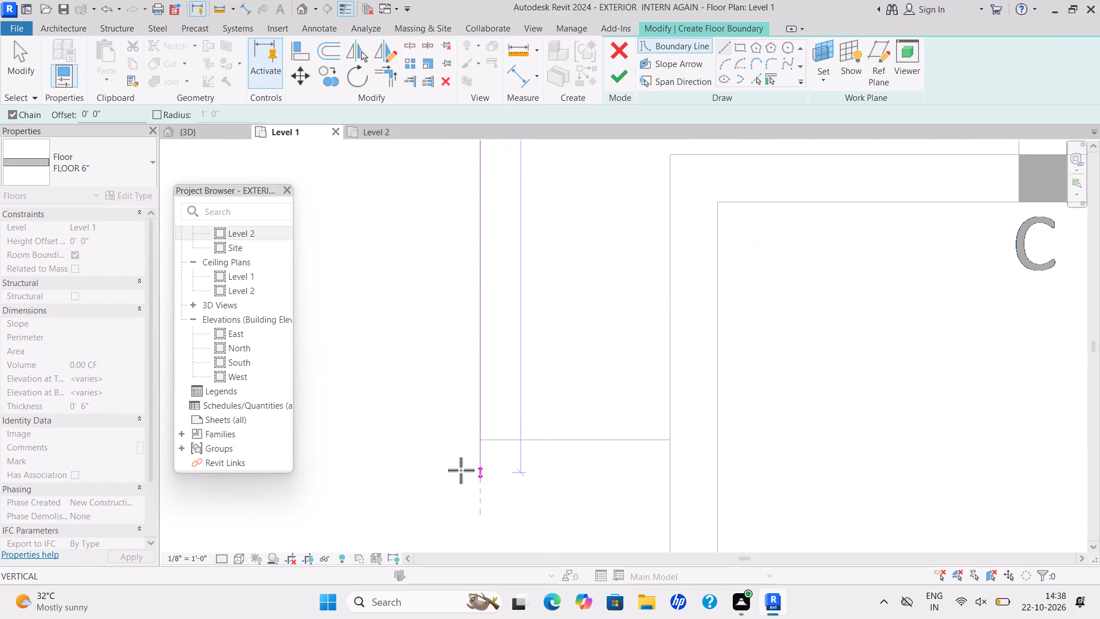
{"action": "scroll", "coordinate": [473, 463], "scroll_direction": "up", "scroll_amount": 4}
{"action": "left_click", "coordinate": [476, 434]}
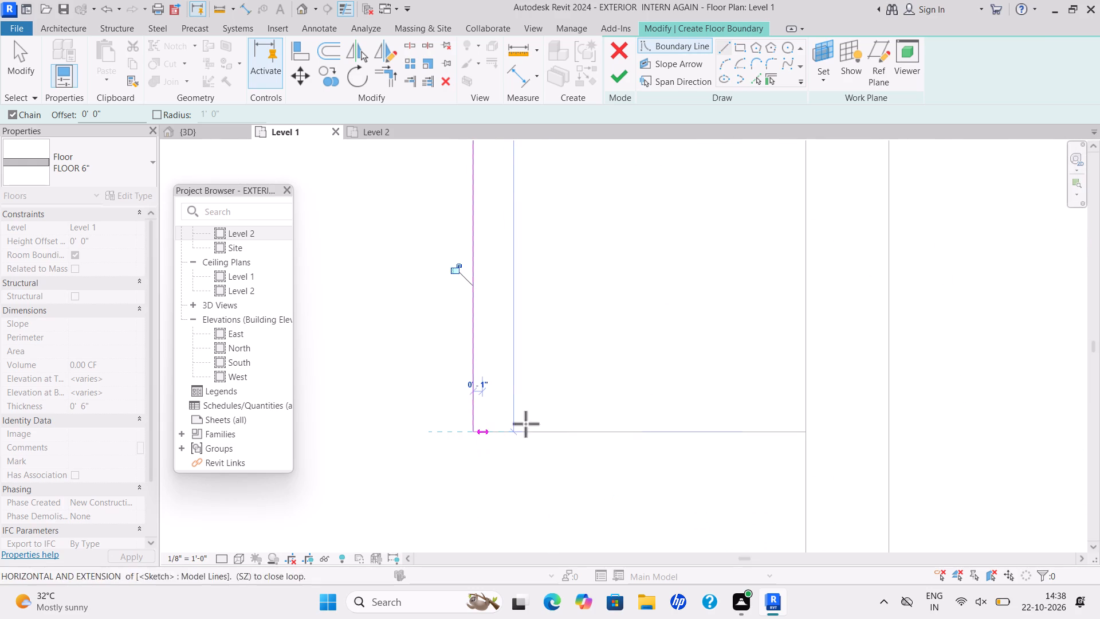
{"action": "scroll", "coordinate": [809, 434], "scroll_direction": "up", "scroll_amount": 5}
{"action": "left_click", "coordinate": [799, 432]}
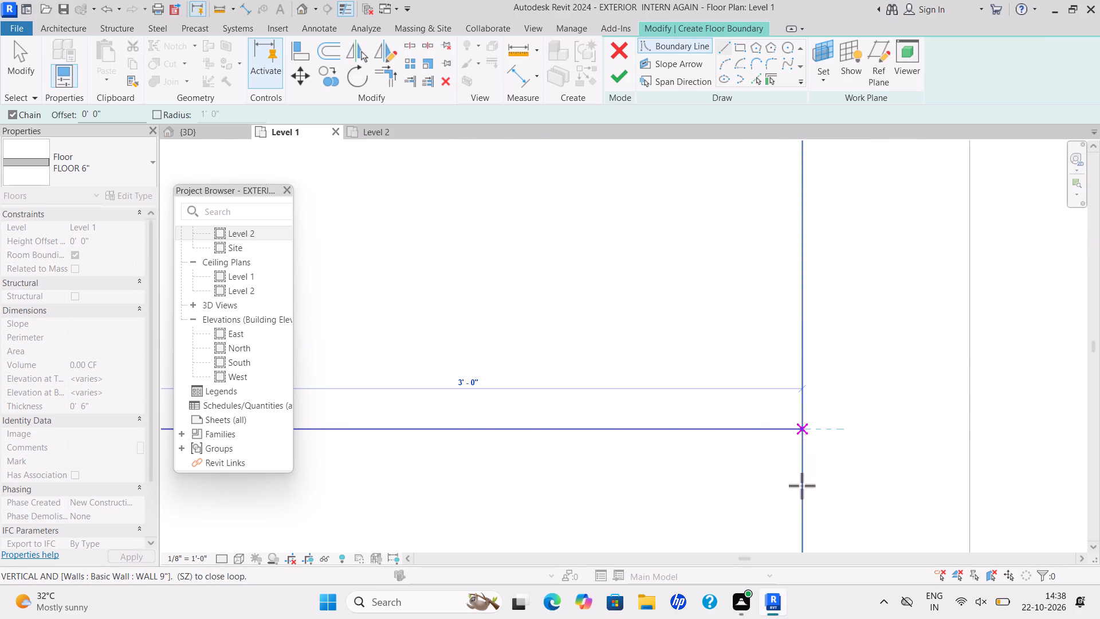
Continue the boundary along the 12'-0"x15'-0" bedroom's outer wall face to its outer corner beside window W1.
{"action": "scroll", "coordinate": [803, 508], "scroll_direction": "down", "scroll_amount": 6}
{"action": "middle_click_drag", "start_coordinate": [802, 516], "coordinate": [869, 275]}
{"action": "scroll", "coordinate": [840, 526], "scroll_direction": "down", "scroll_amount": 5}
{"action": "middle_click_drag", "start_coordinate": [840, 526], "coordinate": [862, 452]}
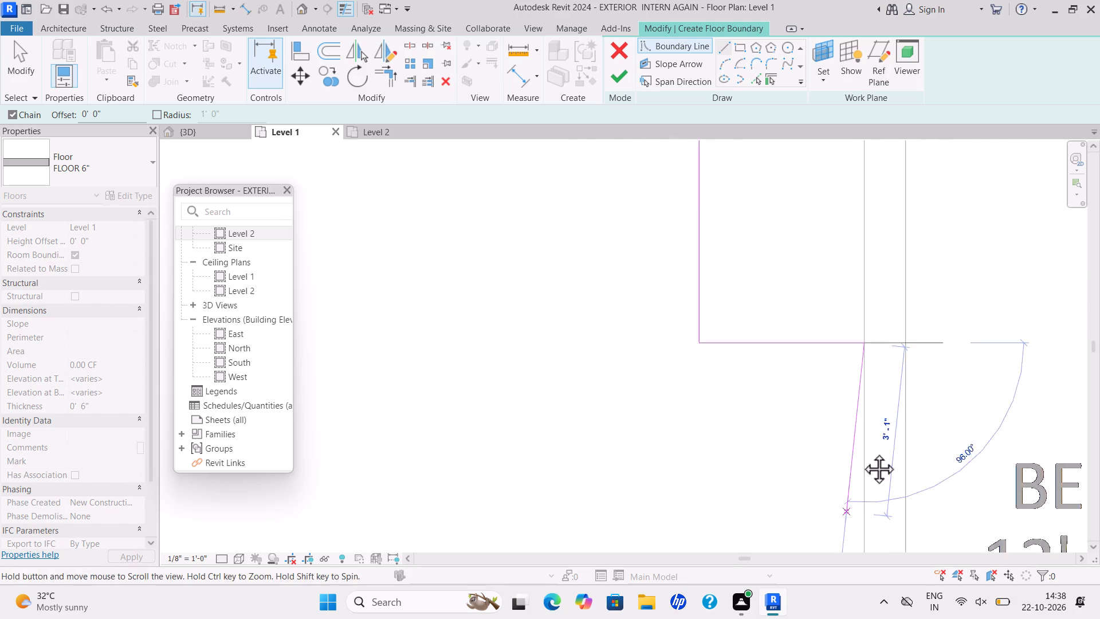
{"action": "middle_click_drag", "start_coordinate": [862, 452], "coordinate": [906, 305]}
{"action": "scroll", "coordinate": [912, 479], "scroll_direction": "down", "scroll_amount": 3}
{"action": "middle_click_drag", "start_coordinate": [910, 482], "coordinate": [963, 286]}
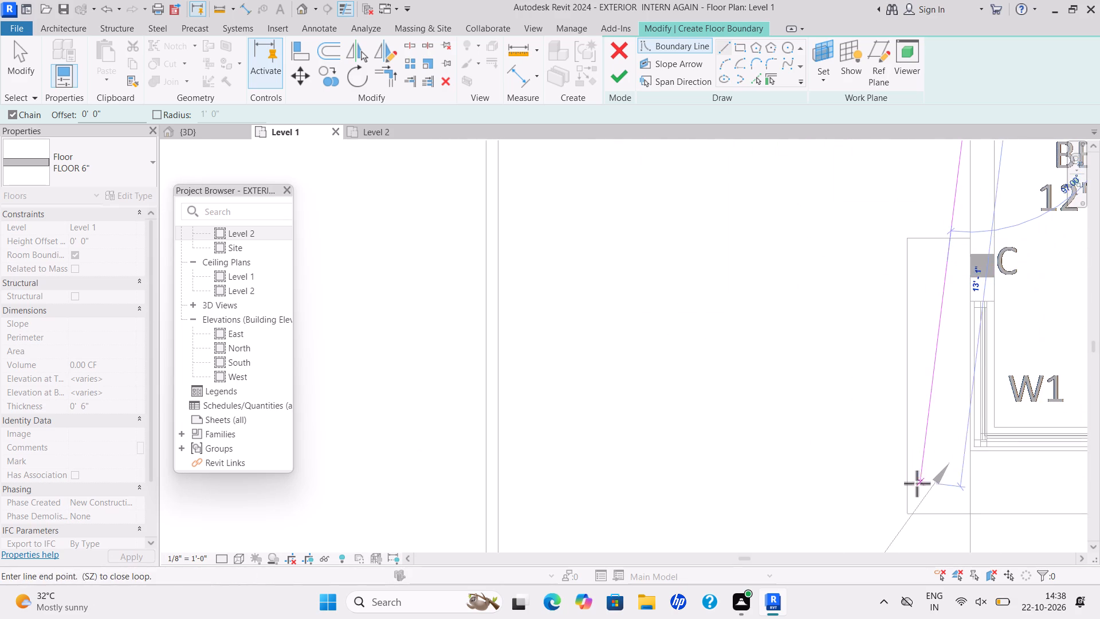
{"action": "scroll", "coordinate": [952, 480], "scroll_direction": "down", "scroll_amount": 5}
{"action": "middle_click_drag", "start_coordinate": [953, 480], "coordinate": [877, 432]}
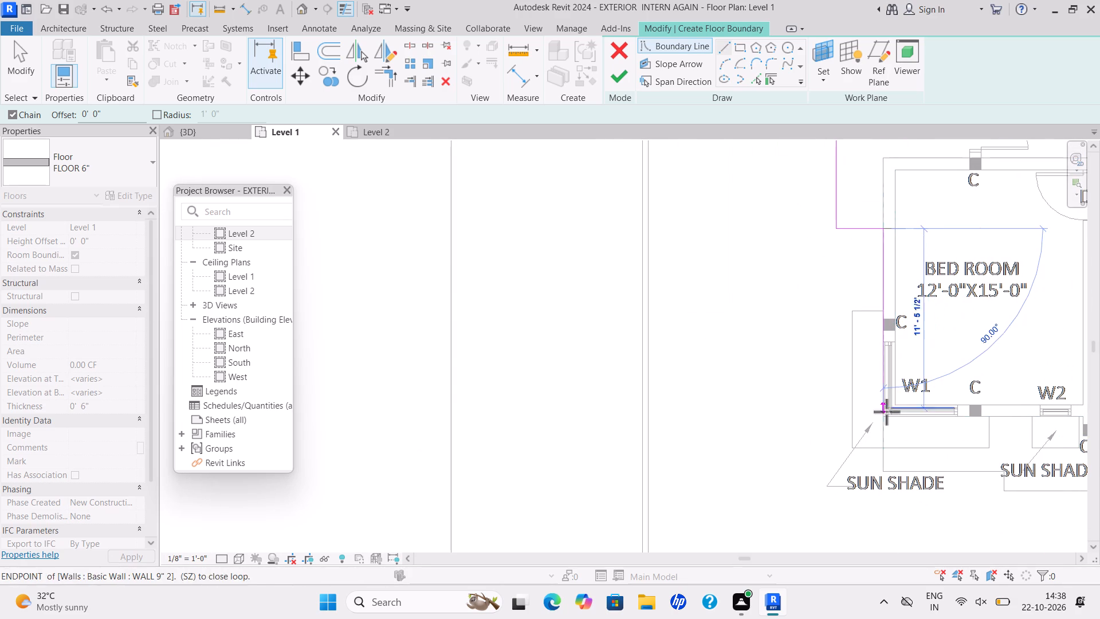
{"action": "scroll", "coordinate": [882, 426], "scroll_direction": "up", "scroll_amount": 11}
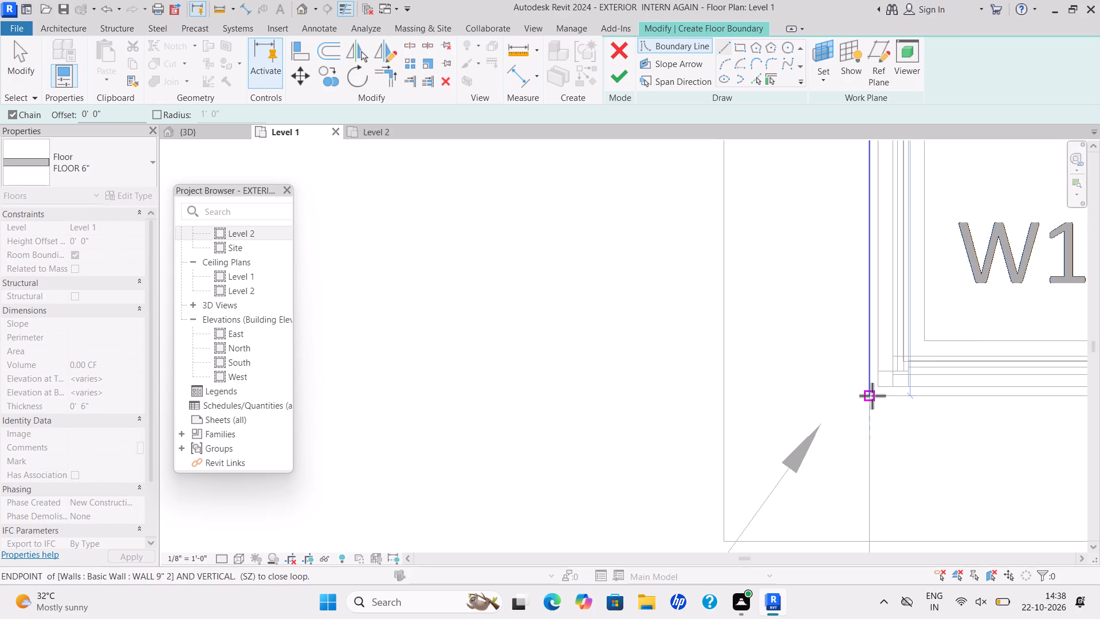
{"action": "scroll", "coordinate": [872, 393], "scroll_direction": "up", "scroll_amount": 5}
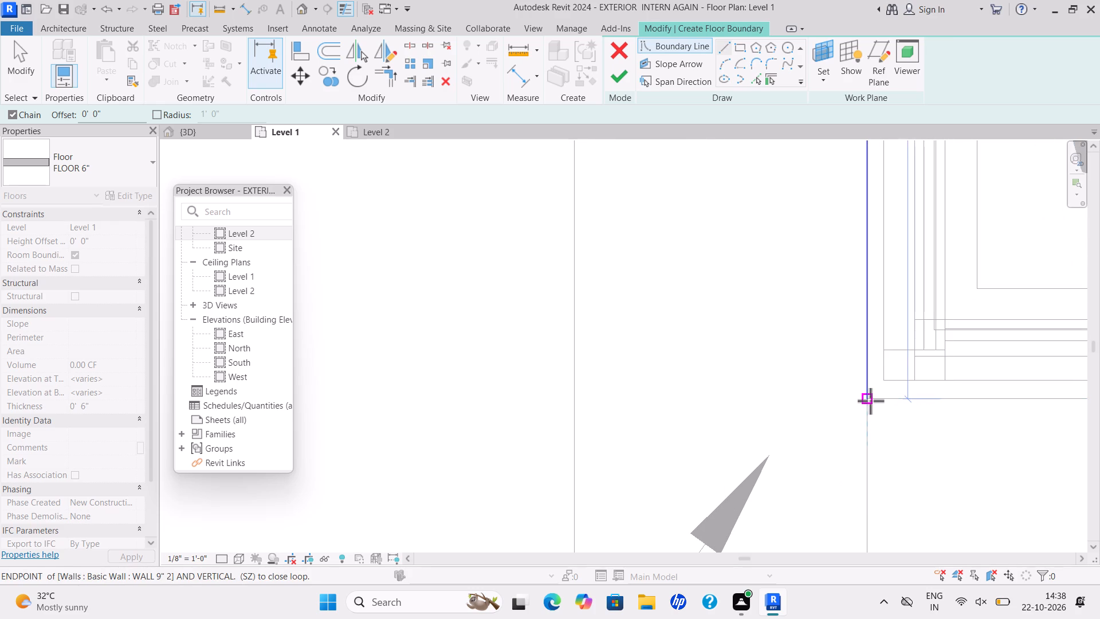
{"action": "scroll", "coordinate": [870, 401], "scroll_direction": "up", "scroll_amount": 5}
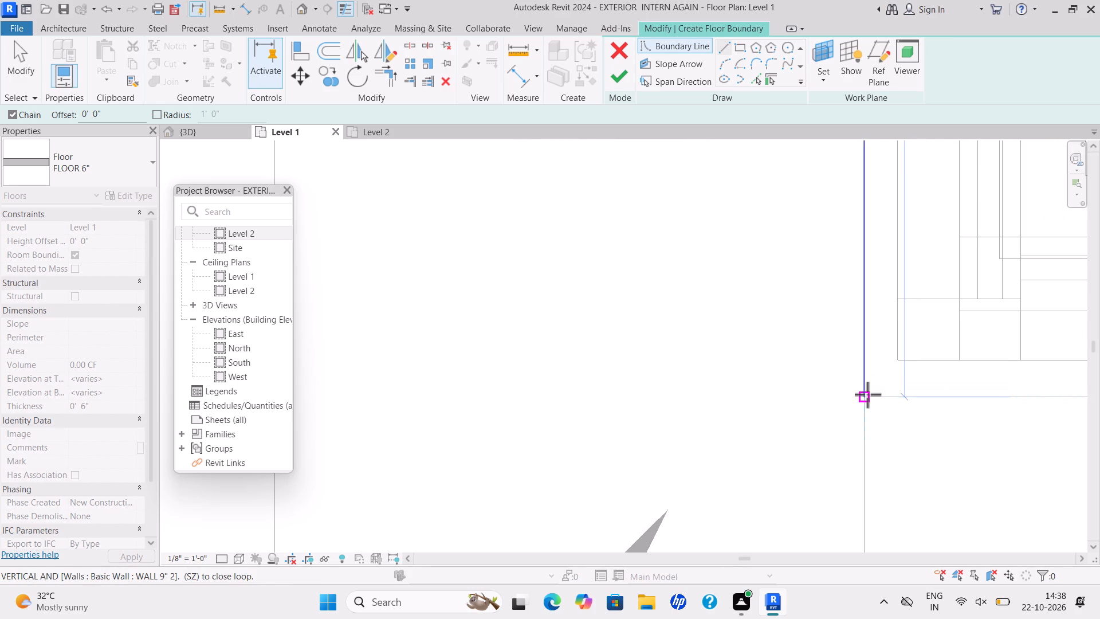
{"action": "scroll", "coordinate": [867, 394], "scroll_direction": "up", "scroll_amount": 6}
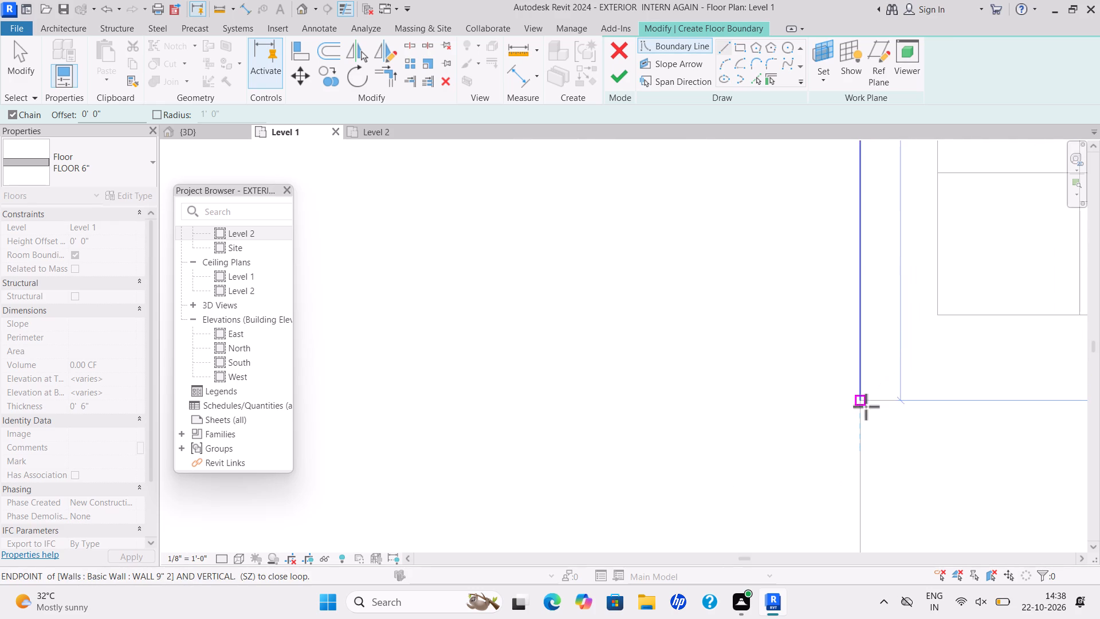
{"action": "left_click", "coordinate": [864, 406]}
Draw a 12'-9" boundary line along the bedroom's outer wall past windows W1 and W2, ending at the kitchen-side wall step.
{"action": "scroll", "coordinate": [976, 398], "scroll_direction": "down", "scroll_amount": 6}
{"action": "middle_click_drag", "start_coordinate": [977, 400], "coordinate": [450, 471]}
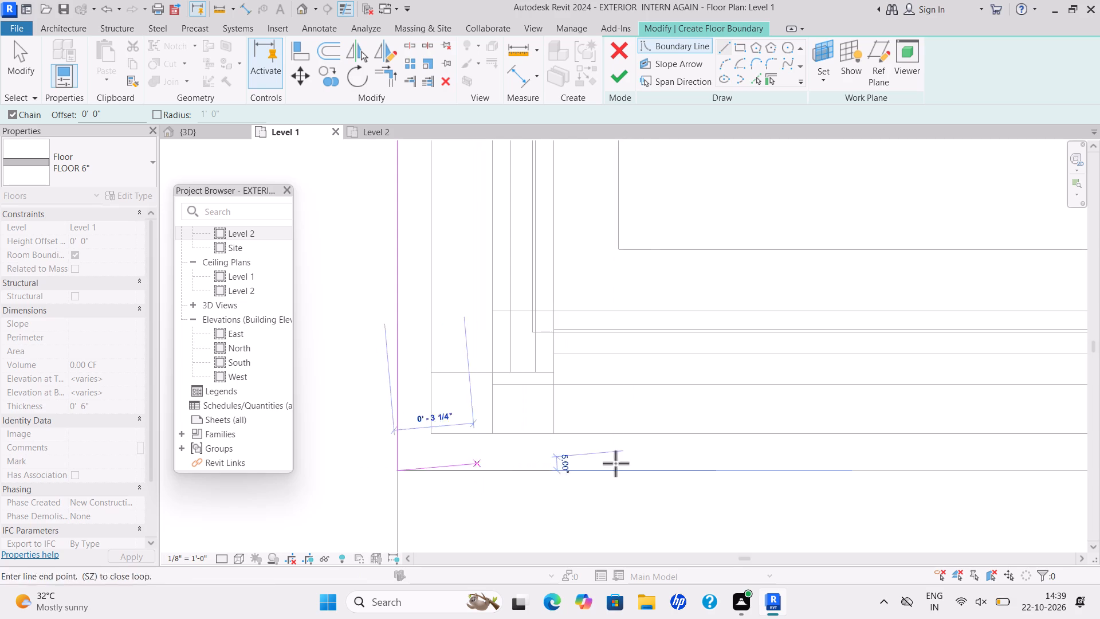
{"action": "scroll", "coordinate": [835, 465], "scroll_direction": "down", "scroll_amount": 6}
{"action": "middle_click_drag", "start_coordinate": [832, 467], "coordinate": [467, 467]}
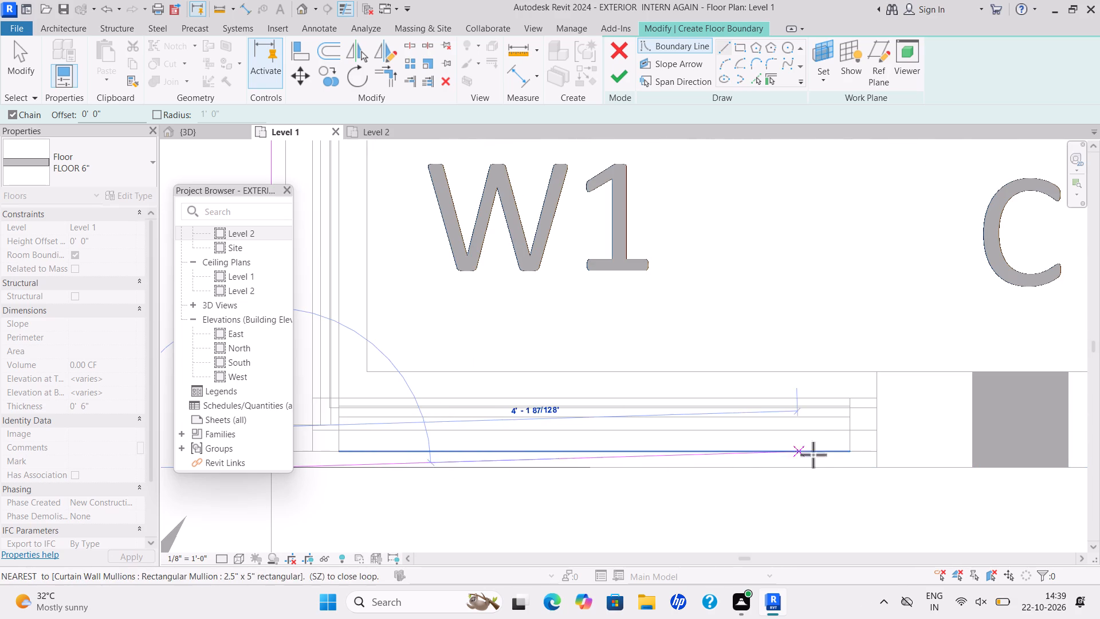
{"action": "scroll", "coordinate": [871, 460], "scroll_direction": "down", "scroll_amount": 6}
{"action": "middle_click_drag", "start_coordinate": [871, 463], "coordinate": [452, 488]}
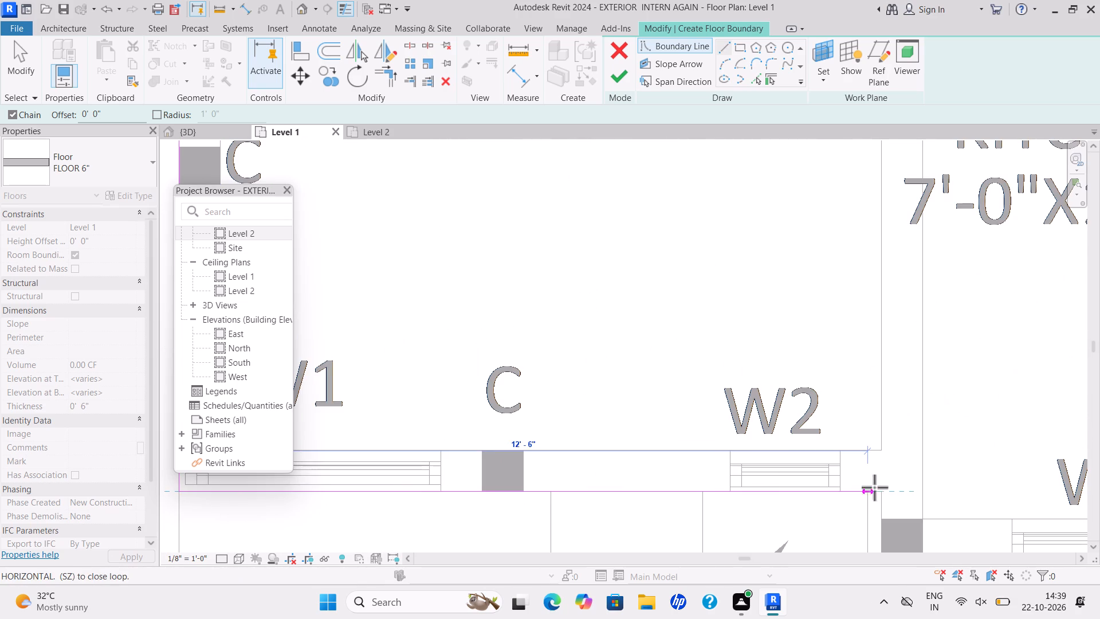
{"action": "middle_click_drag", "start_coordinate": [879, 497], "coordinate": [681, 480]}
{"action": "scroll", "coordinate": [878, 499], "scroll_direction": "down", "scroll_amount": 2}
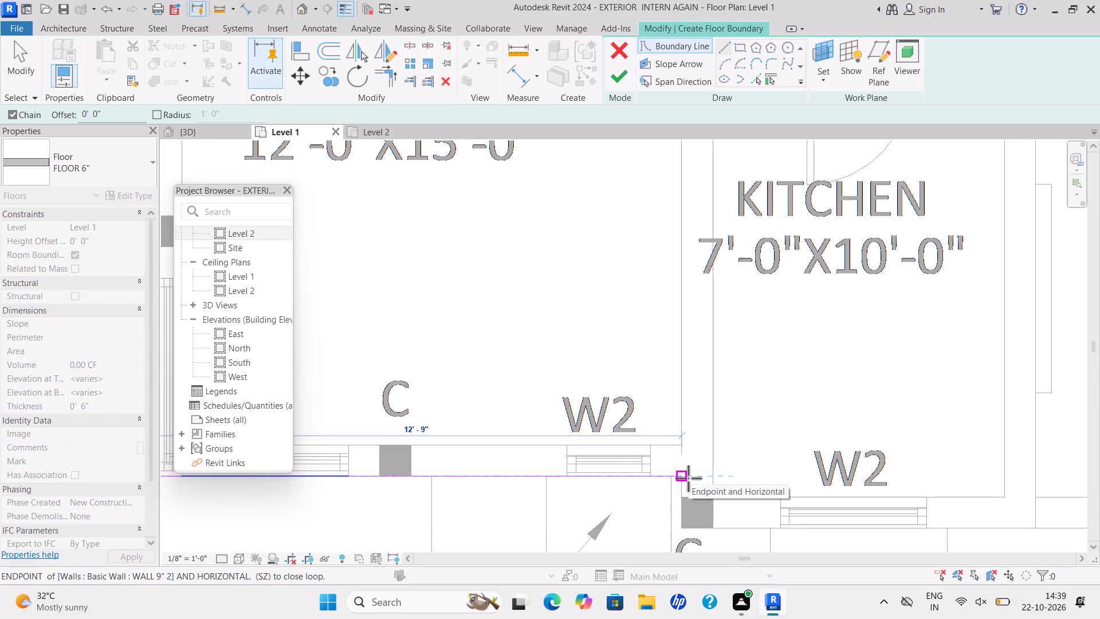
{"action": "scroll", "coordinate": [682, 484], "scroll_direction": "up", "scroll_amount": 5}
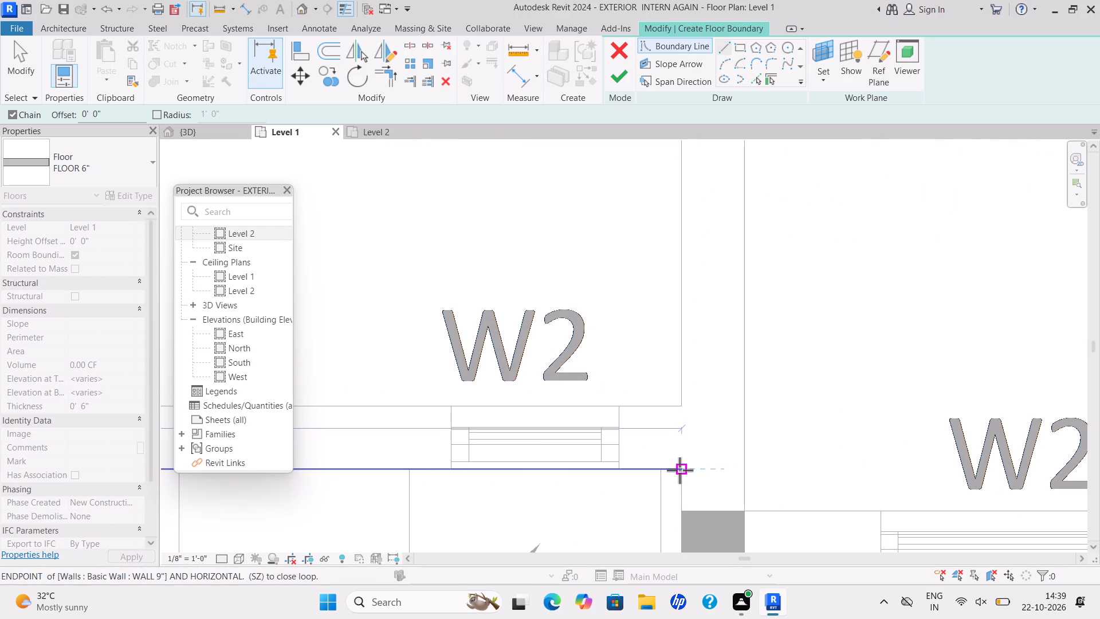
{"action": "scroll", "coordinate": [678, 470], "scroll_direction": "up", "scroll_amount": 6}
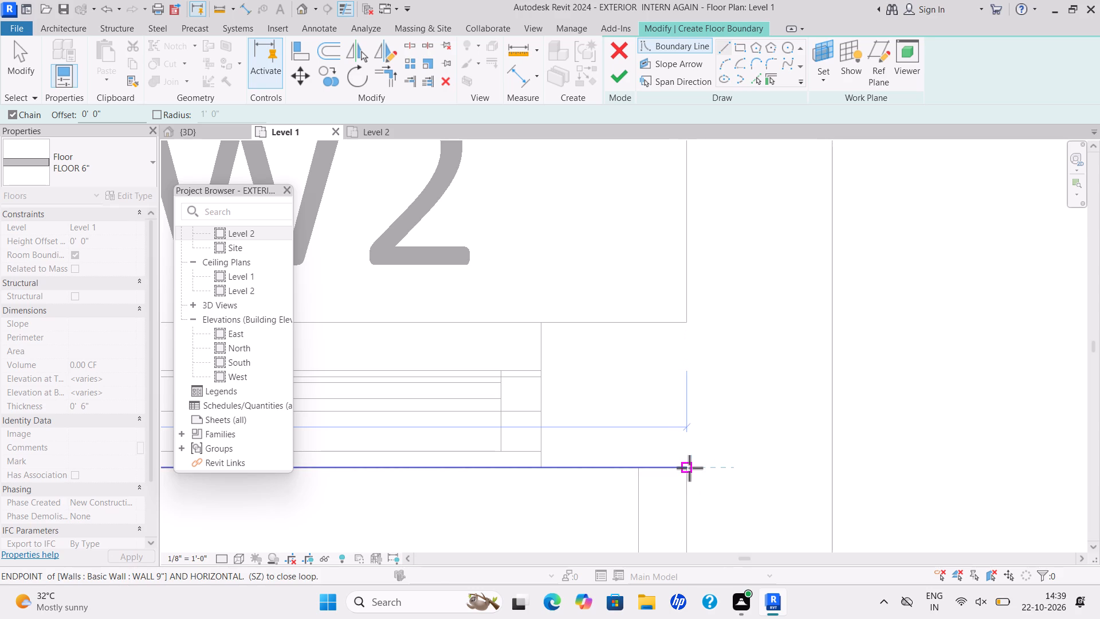
{"action": "left_click", "coordinate": [689, 467]}
Draw a boundary line of about 1'-3" down the wall step to the outer corner of the kitchen's column.
{"action": "scroll", "coordinate": [687, 546], "scroll_direction": "down", "scroll_amount": 4}
{"action": "middle_click_drag", "start_coordinate": [700, 528], "coordinate": [734, 449]}
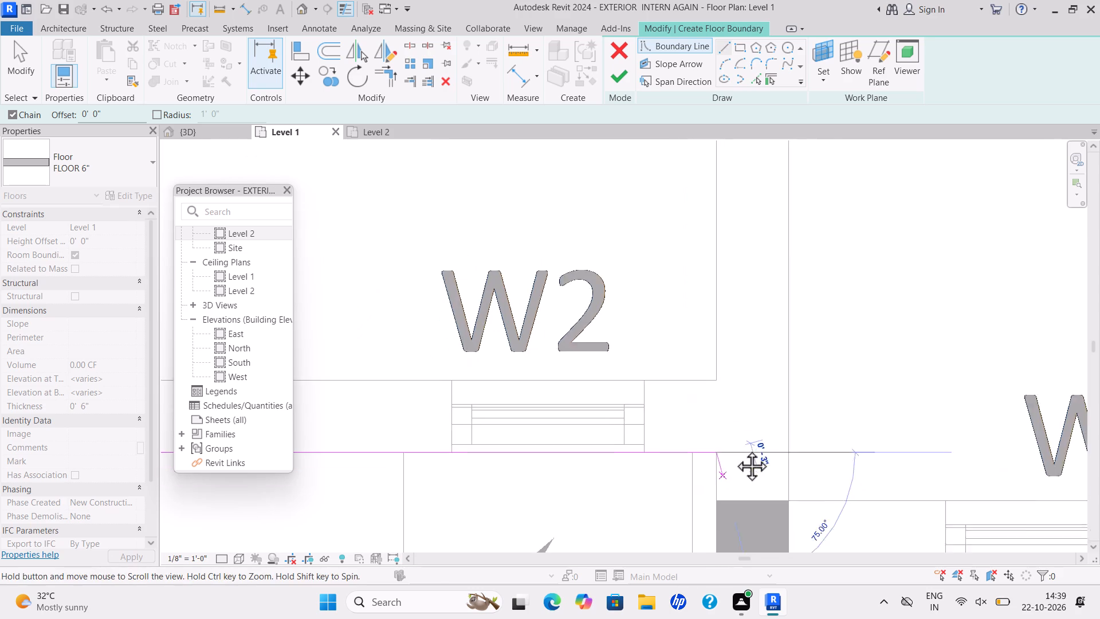
{"action": "scroll", "coordinate": [734, 449], "scroll_direction": "down", "scroll_amount": 2}
{"action": "middle_click_drag", "start_coordinate": [734, 449], "coordinate": [751, 397]}
{"action": "scroll", "coordinate": [744, 483], "scroll_direction": "up", "scroll_amount": 9}
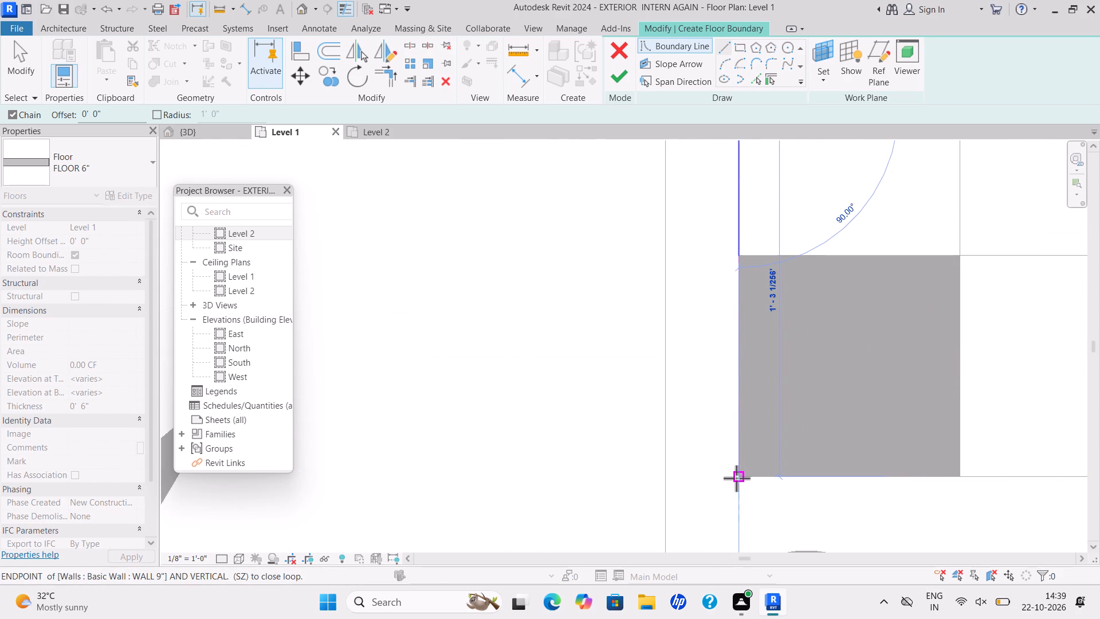
{"action": "left_click", "coordinate": [736, 478]}
Continue the boundary along the kitchen's outer wall past window W2 to the outer corner of the adjoining terrace wall's jog.
{"action": "scroll", "coordinate": [921, 481], "scroll_direction": "down", "scroll_amount": 5}
{"action": "middle_click_drag", "start_coordinate": [921, 481], "coordinate": [562, 481]}
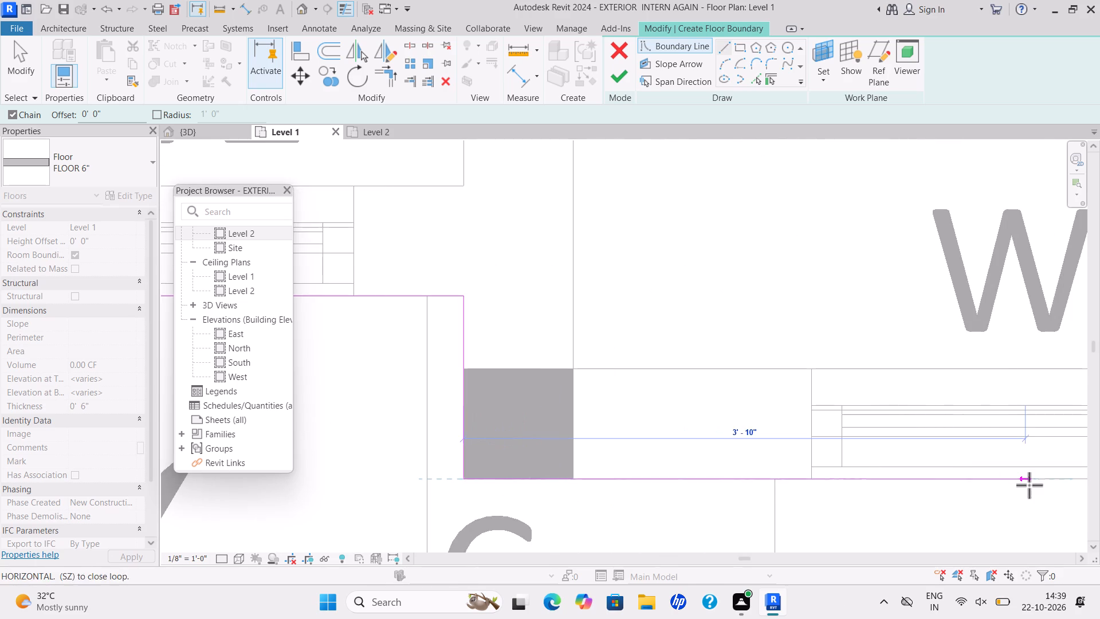
{"action": "scroll", "coordinate": [1030, 485], "scroll_direction": "down", "scroll_amount": 6}
{"action": "middle_click_drag", "start_coordinate": [1030, 485], "coordinate": [618, 484]}
{"action": "scroll", "coordinate": [1027, 478], "scroll_direction": "down", "scroll_amount": 4}
{"action": "middle_click_drag", "start_coordinate": [1027, 478], "coordinate": [682, 474]}
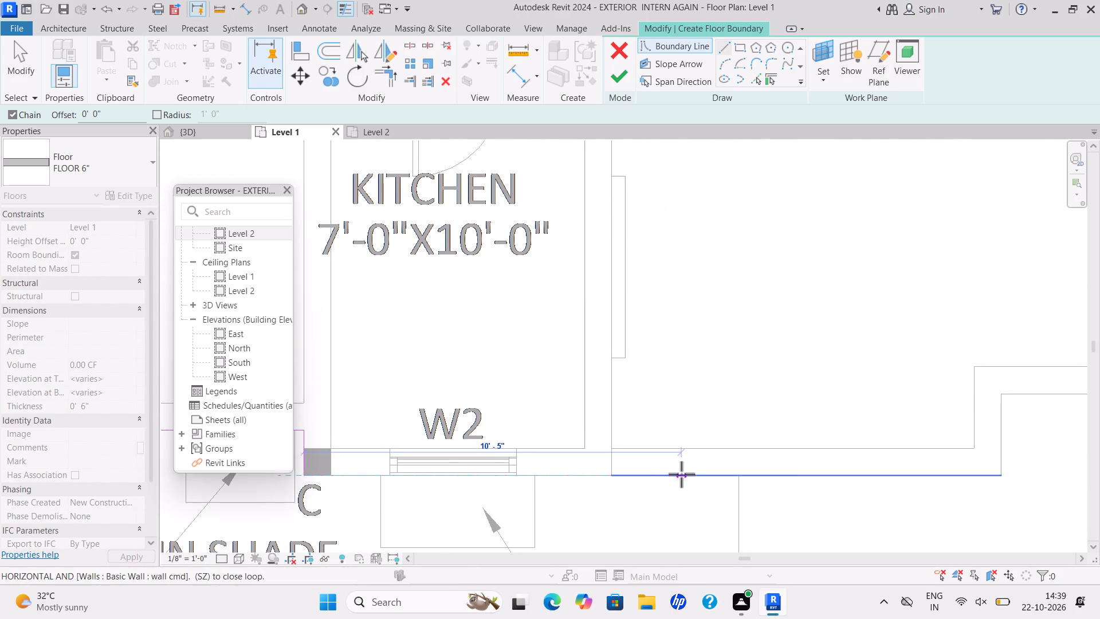
{"action": "scroll", "coordinate": [998, 480], "scroll_direction": "up", "scroll_amount": 5}
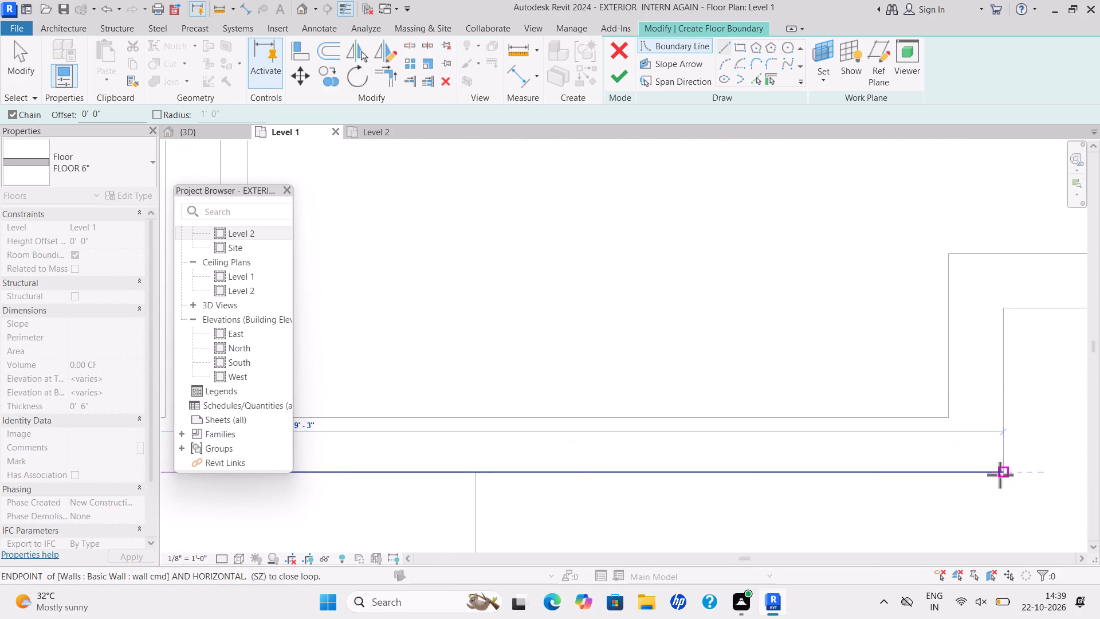
{"action": "scroll", "coordinate": [1000, 475], "scroll_direction": "up", "scroll_amount": 3}
{"action": "left_click", "coordinate": [1007, 467]}
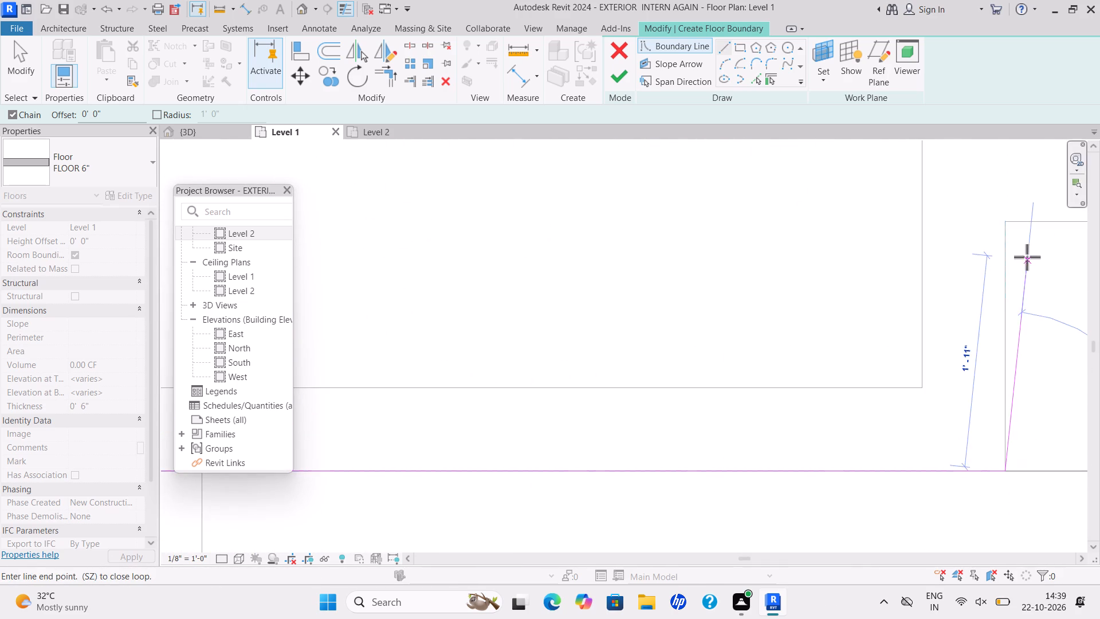
Trace the boundary up the terrace wall's jog and along the open terrace's long outer face to the projecting bay.
{"action": "scroll", "coordinate": [1026, 257], "scroll_direction": "down", "scroll_amount": 2}
{"action": "middle_click_drag", "start_coordinate": [1026, 260], "coordinate": [866, 399]}
{"action": "scroll", "coordinate": [849, 370], "scroll_direction": "up", "scroll_amount": 5}
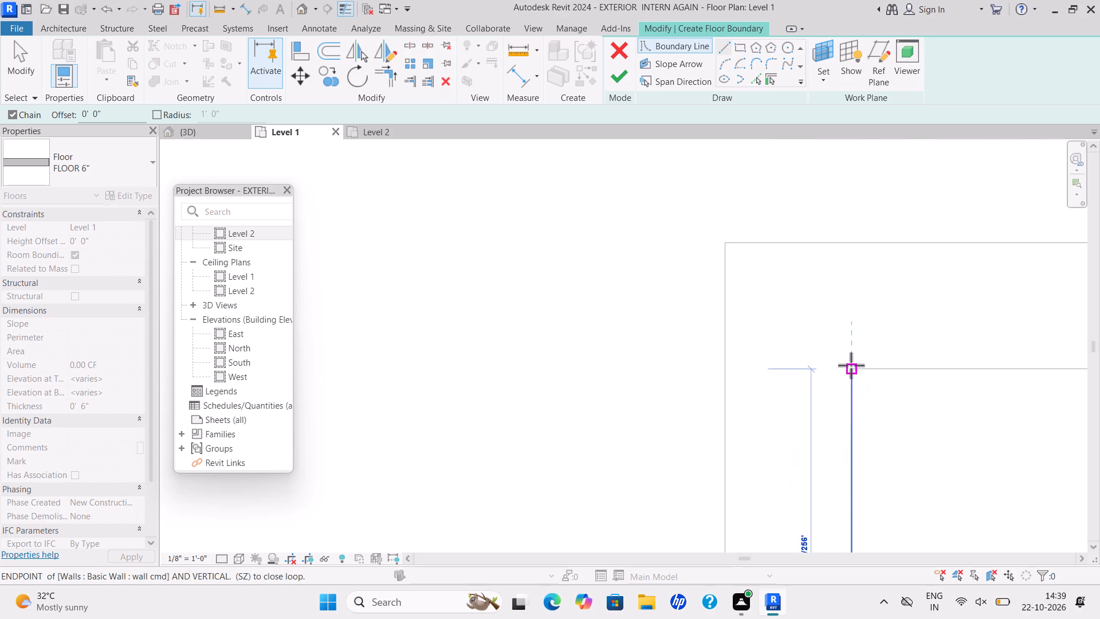
{"action": "left_click", "coordinate": [852, 366]}
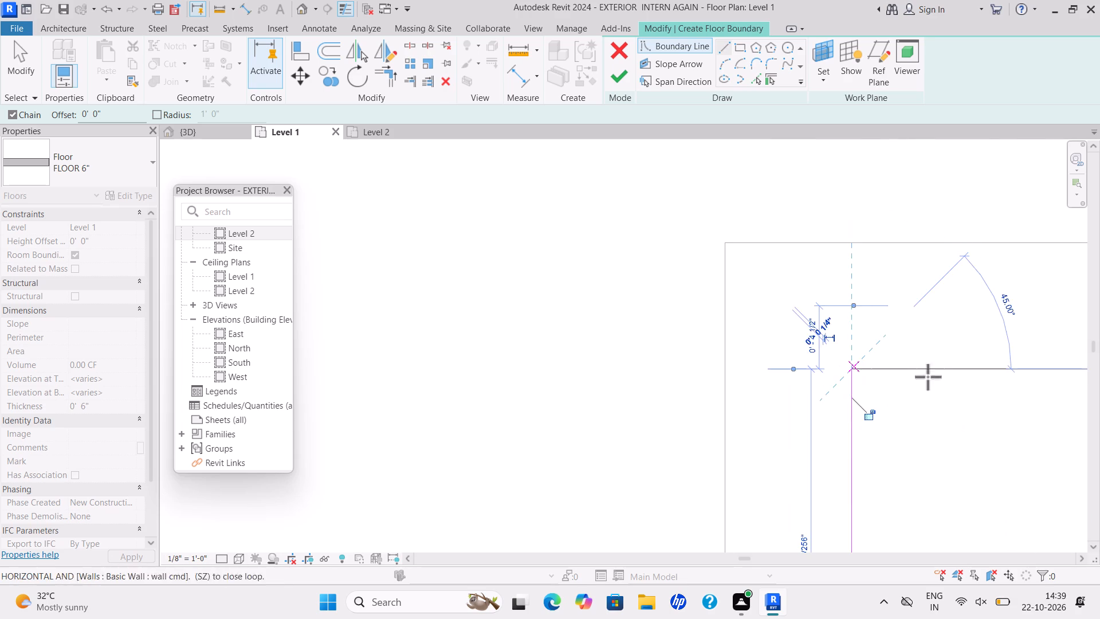
{"action": "scroll", "coordinate": [987, 381], "scroll_direction": "down", "scroll_amount": 5}
{"action": "middle_click_drag", "start_coordinate": [979, 385], "coordinate": [551, 465]}
{"action": "scroll", "coordinate": [954, 450], "scroll_direction": "down", "scroll_amount": 5}
{"action": "middle_click_drag", "start_coordinate": [954, 450], "coordinate": [601, 455]}
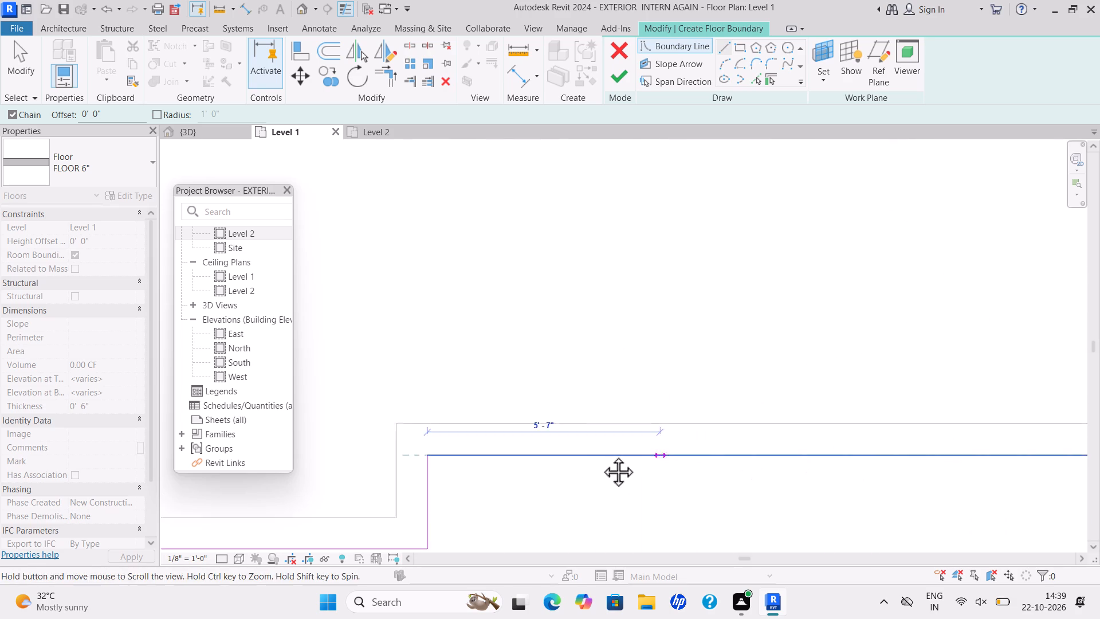
{"action": "scroll", "coordinate": [601, 455], "scroll_direction": "down", "scroll_amount": 1}
{"action": "middle_click_drag", "start_coordinate": [601, 455], "coordinate": [584, 455]}
{"action": "scroll", "coordinate": [1051, 459], "scroll_direction": "down", "scroll_amount": 5}
{"action": "middle_click_drag", "start_coordinate": [1051, 459], "coordinate": [719, 459]}
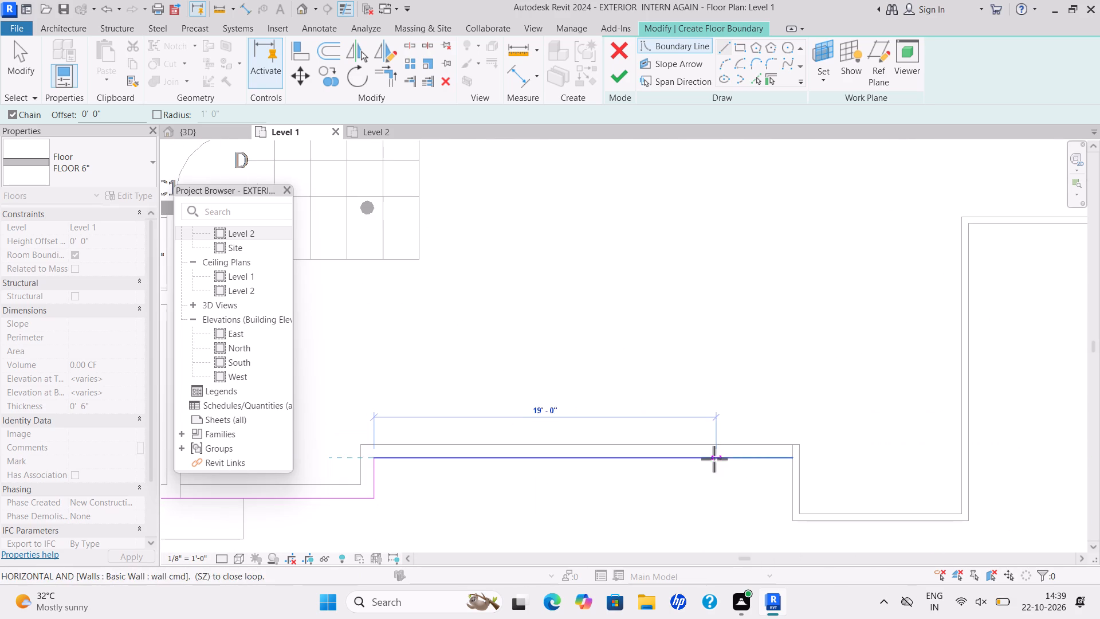
{"action": "scroll", "coordinate": [794, 468], "scroll_direction": "up", "scroll_amount": 9}
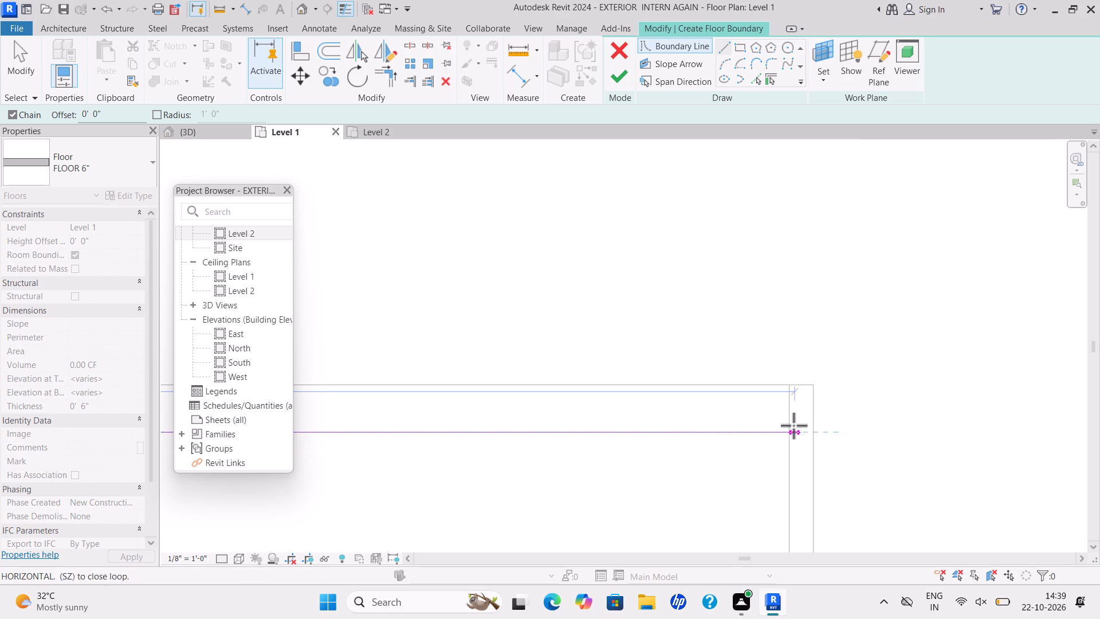
{"action": "left_click", "coordinate": [788, 434]}
Trace the projecting bay with a 3'-6" boundary line down its near side and a 9'-9" line along its outer face.
{"action": "scroll", "coordinate": [796, 529], "scroll_direction": "down", "scroll_amount": 6}
{"action": "middle_click_drag", "start_coordinate": [794, 527], "coordinate": [818, 407]}
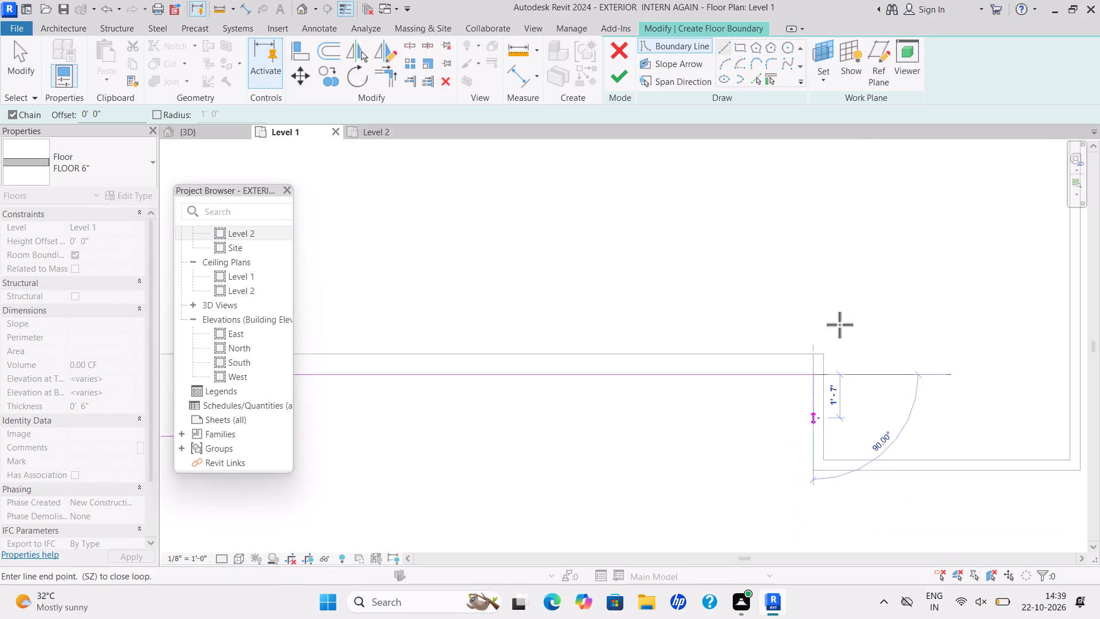
{"action": "scroll", "coordinate": [815, 460], "scroll_direction": "up", "scroll_amount": 9}
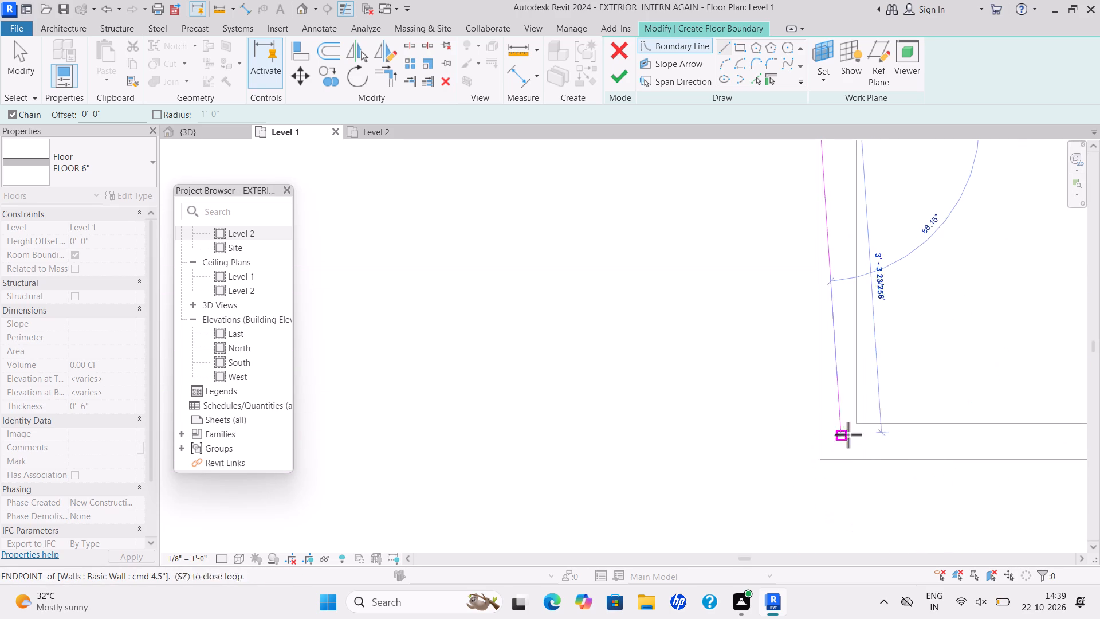
{"action": "left_click", "coordinate": [820, 461]}
{"action": "scroll", "coordinate": [978, 460], "scroll_direction": "down", "scroll_amount": 6}
{"action": "middle_click_drag", "start_coordinate": [971, 463], "coordinate": [504, 473]}
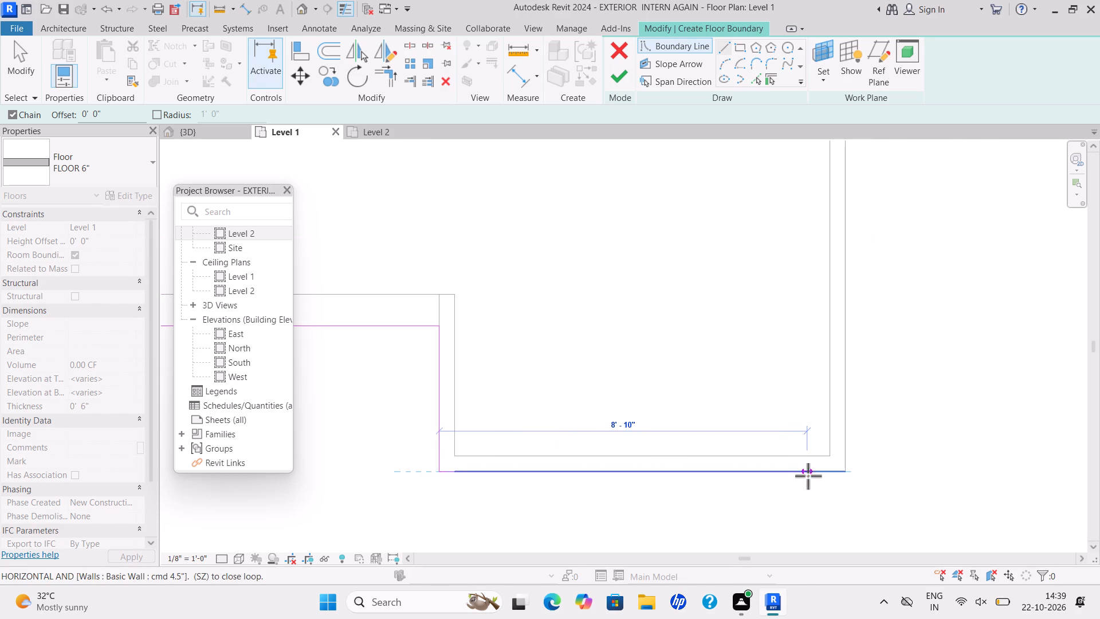
{"action": "scroll", "coordinate": [842, 471], "scroll_direction": "up", "scroll_amount": 5}
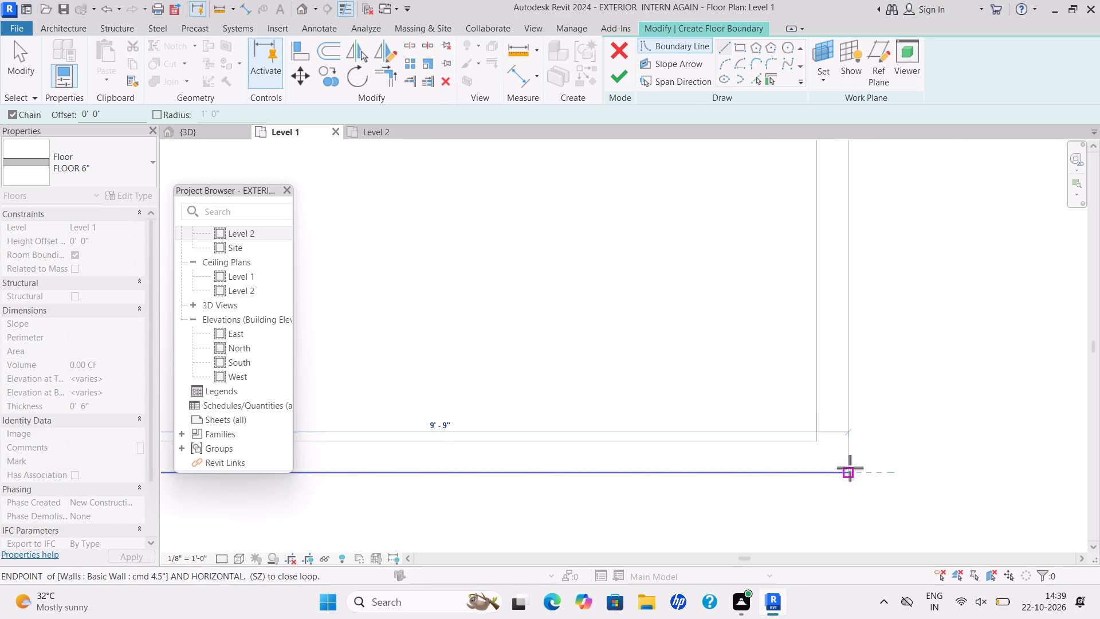
{"action": "scroll", "coordinate": [854, 464], "scroll_direction": "up", "scroll_amount": 6}
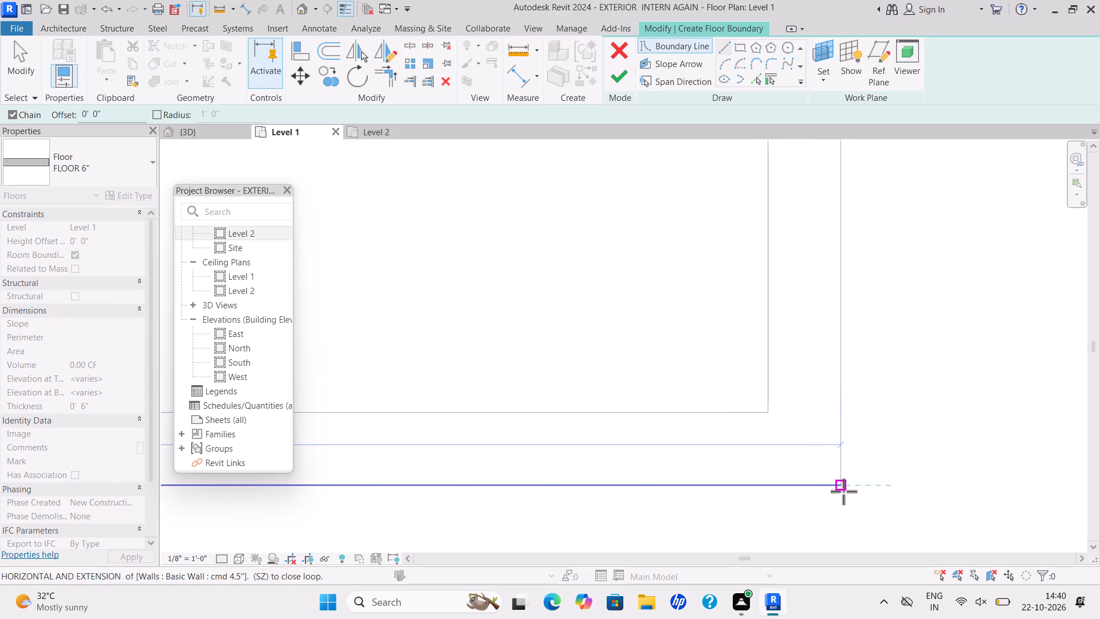
{"action": "scroll", "coordinate": [839, 491], "scroll_direction": "up", "scroll_amount": 7}
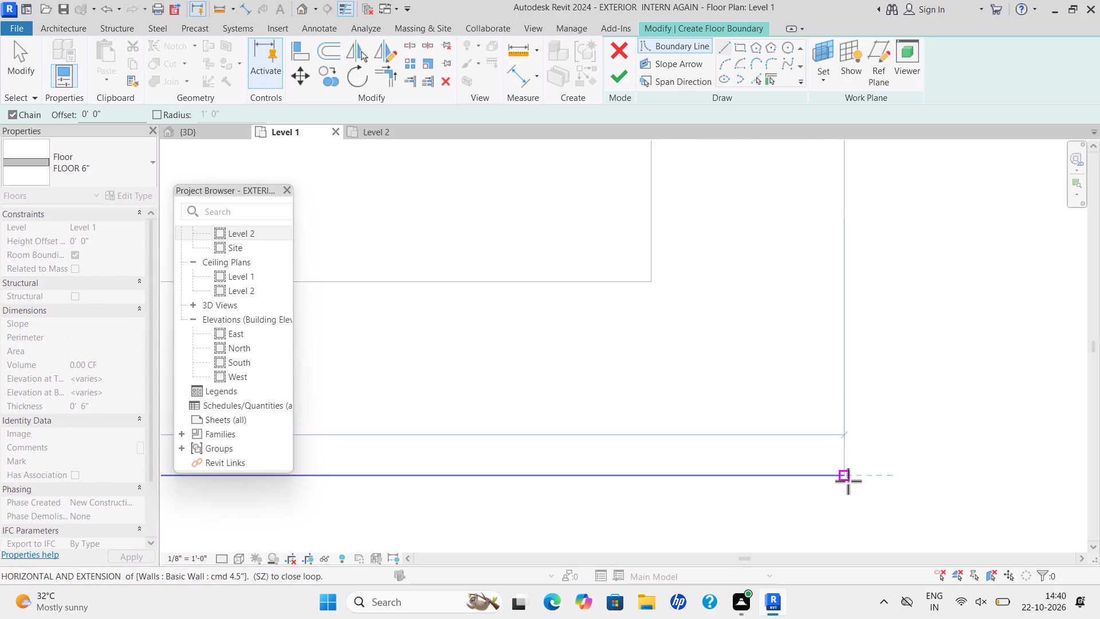
{"action": "left_click", "coordinate": [848, 481]}
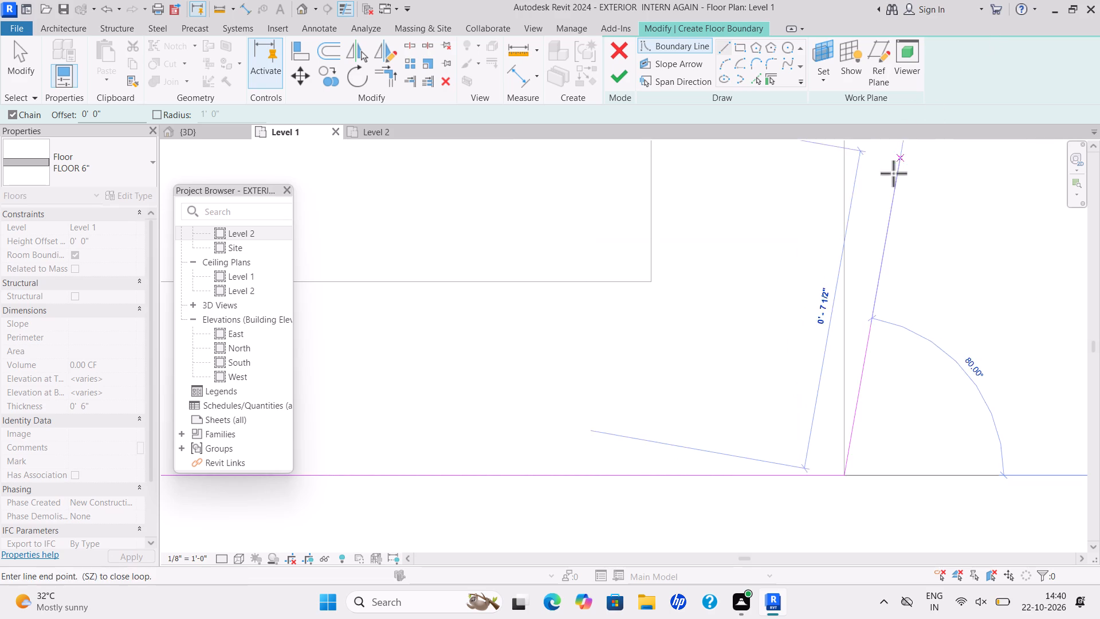
Continue the boundary up the far side of the projecting bay to the corner where it meets the next terrace wall.
{"action": "scroll", "coordinate": [883, 186], "scroll_direction": "down", "scroll_amount": 5}
{"action": "middle_click_drag", "start_coordinate": [876, 242], "coordinate": [860, 426]}
{"action": "scroll", "coordinate": [878, 215], "scroll_direction": "down", "scroll_amount": 5}
{"action": "middle_click_drag", "start_coordinate": [869, 244], "coordinate": [835, 354]}
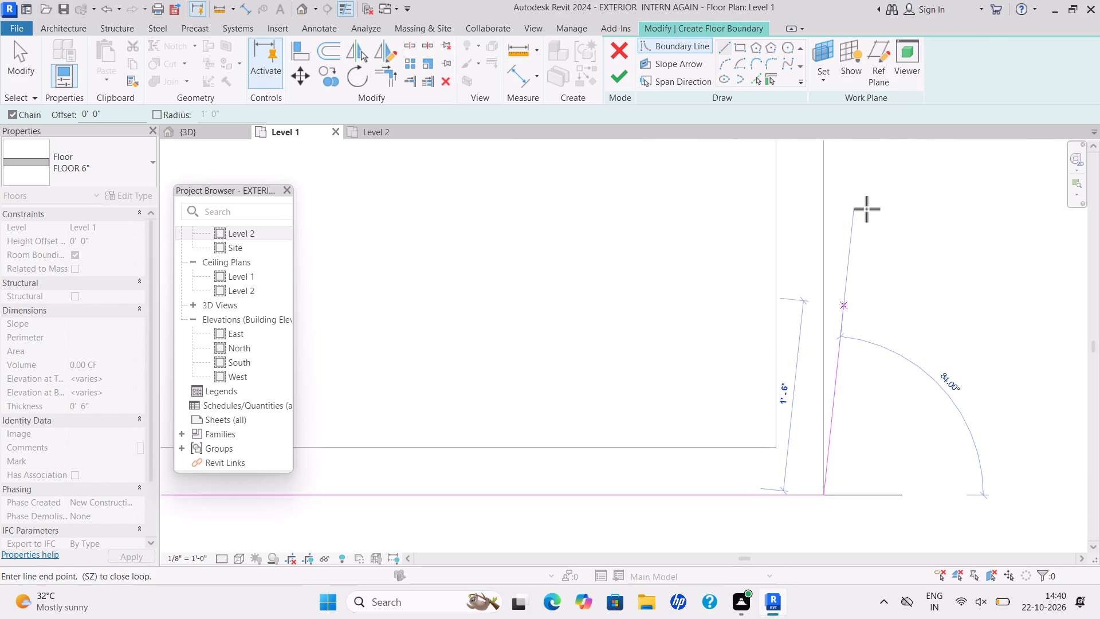
{"action": "scroll", "coordinate": [869, 192], "scroll_direction": "down", "scroll_amount": 4}
{"action": "middle_click_drag", "start_coordinate": [849, 238], "coordinate": [812, 356]}
{"action": "middle_click_drag", "start_coordinate": [811, 210], "coordinate": [788, 347]}
{"action": "scroll", "coordinate": [810, 213], "scroll_direction": "down", "scroll_amount": 3}
{"action": "middle_click_drag", "start_coordinate": [823, 205], "coordinate": [778, 402]}
{"action": "scroll", "coordinate": [808, 258], "scroll_direction": "down", "scroll_amount": 3}
{"action": "scroll", "coordinate": [777, 224], "scroll_direction": "down", "scroll_amount": 3}
{"action": "middle_click_drag", "start_coordinate": [770, 248], "coordinate": [733, 398]}
{"action": "scroll", "coordinate": [726, 316], "scroll_direction": "up", "scroll_amount": 5}
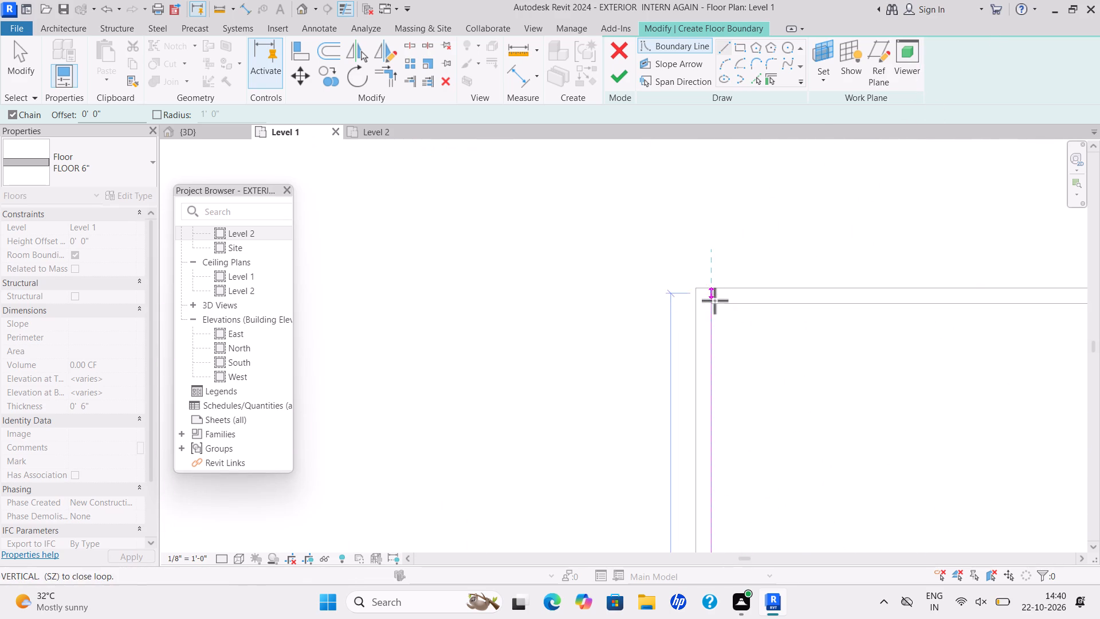
{"action": "scroll", "coordinate": [713, 302], "scroll_direction": "up", "scroll_amount": 12}
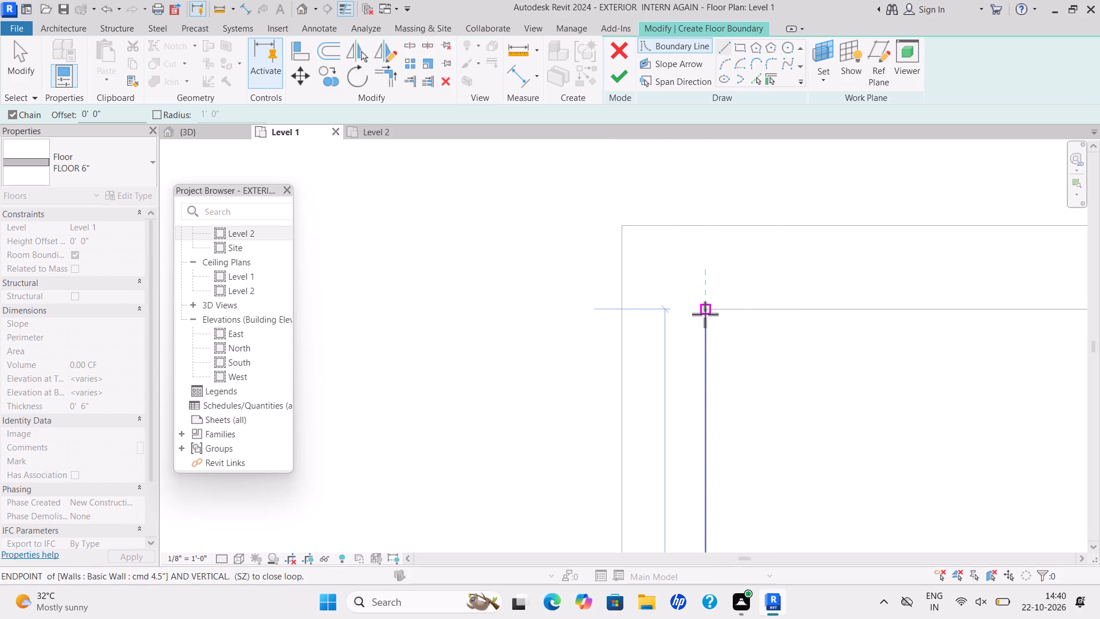
{"action": "left_click", "coordinate": [705, 314]}
Draw the boundary along the next terrace wall's outer face, away from the bay, to its outer corner.
{"action": "scroll", "coordinate": [922, 314], "scroll_direction": "down", "scroll_amount": 6}
{"action": "middle_click_drag", "start_coordinate": [917, 319], "coordinate": [612, 345]}
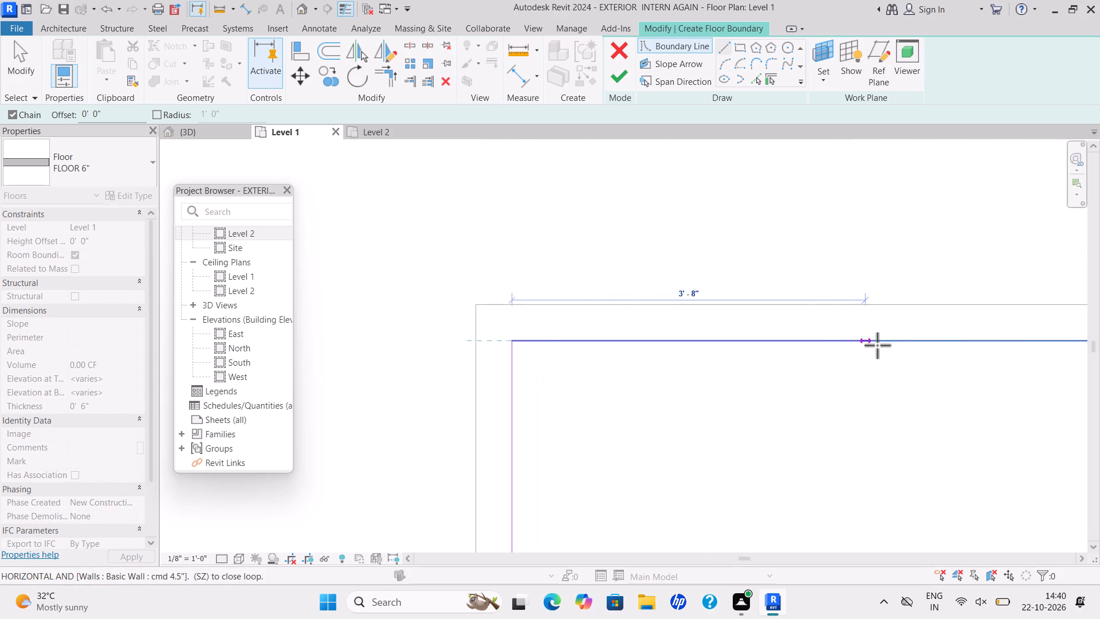
{"action": "scroll", "coordinate": [888, 343], "scroll_direction": "down", "scroll_amount": 5}
{"action": "middle_click_drag", "start_coordinate": [889, 345], "coordinate": [496, 381]}
{"action": "scroll", "coordinate": [769, 377], "scroll_direction": "up", "scroll_amount": 4}
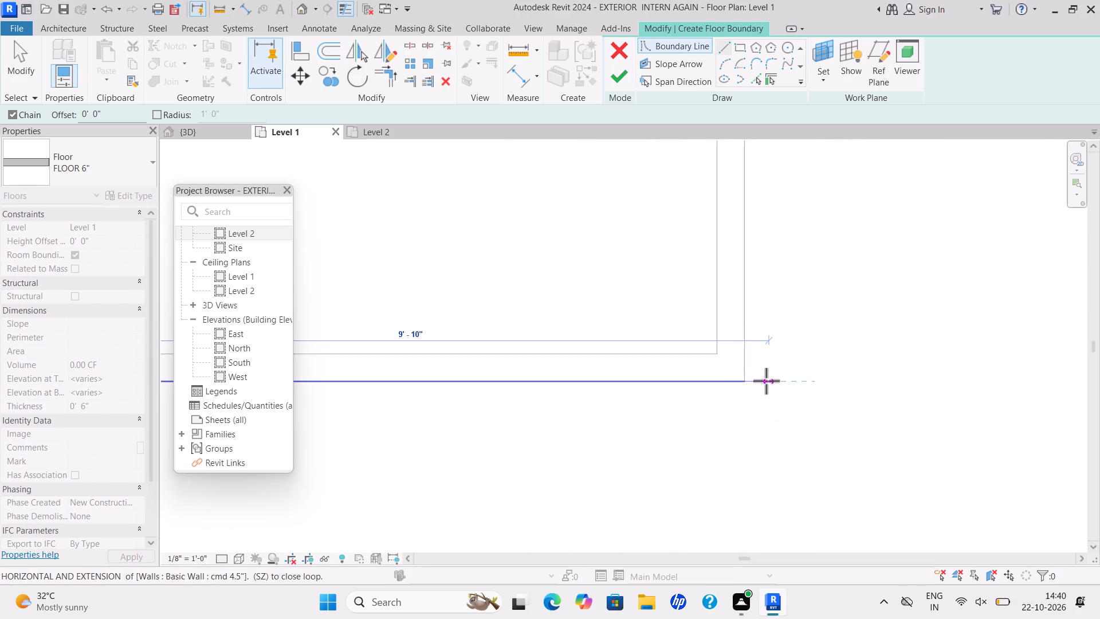
{"action": "scroll", "coordinate": [752, 382], "scroll_direction": "up", "scroll_amount": 4}
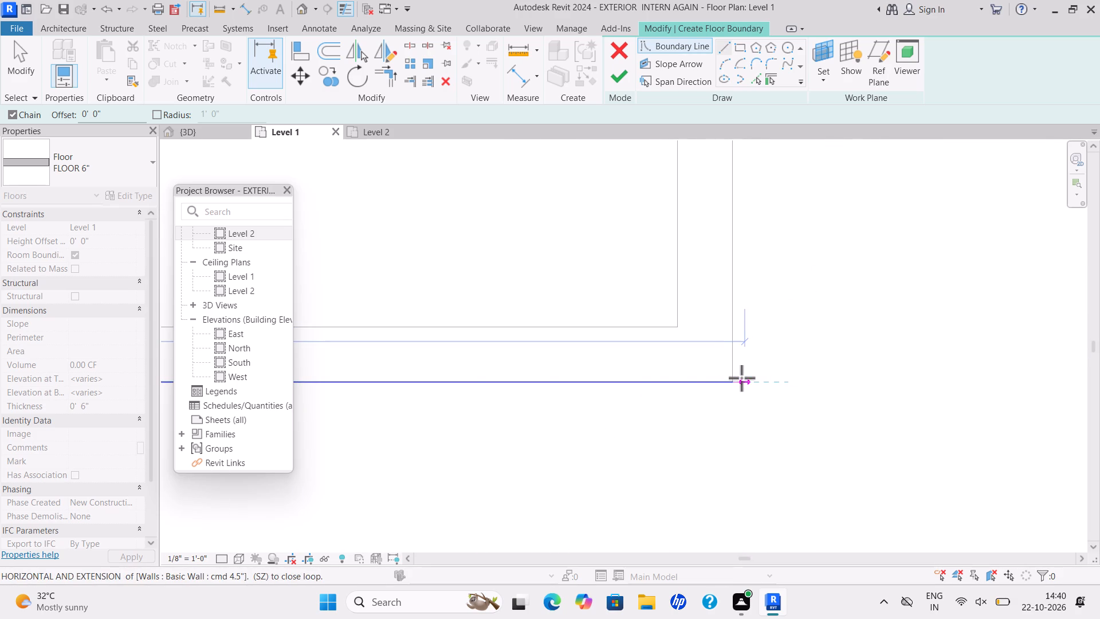
{"action": "left_click", "coordinate": [735, 382]}
Continue the boundary up the open terrace's long side wall to the outer corner where the wall turns inward.
{"action": "scroll", "coordinate": [768, 219], "scroll_direction": "down", "scroll_amount": 3}
{"action": "middle_click_drag", "start_coordinate": [750, 273], "coordinate": [740, 408]}
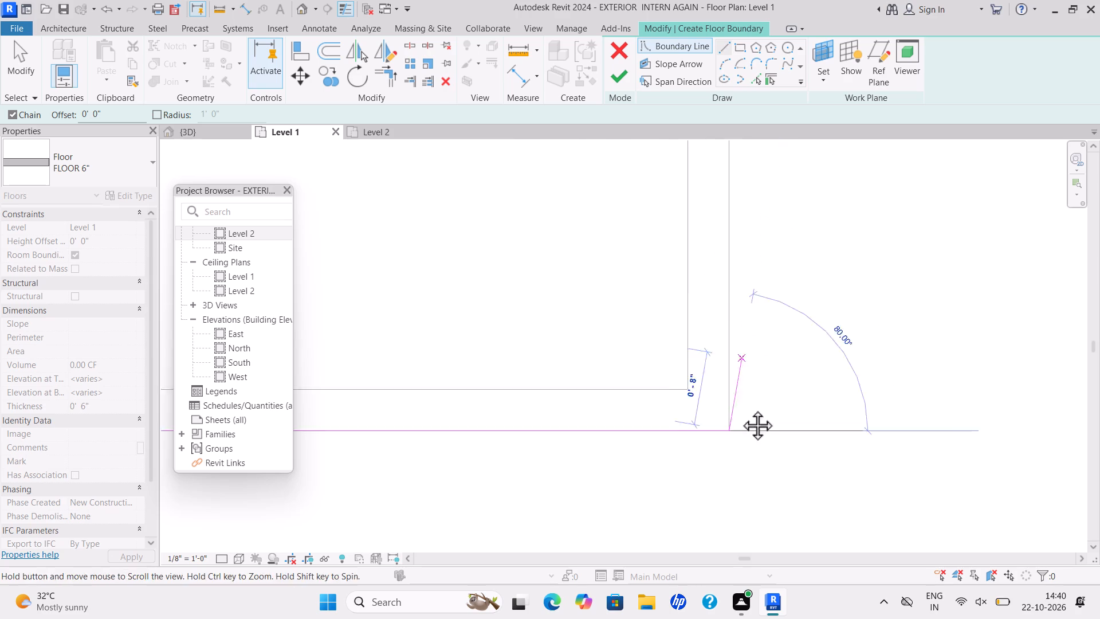
{"action": "middle_click_drag", "start_coordinate": [740, 408], "coordinate": [740, 461]}
{"action": "scroll", "coordinate": [740, 408], "scroll_direction": "down", "scroll_amount": 2}
{"action": "scroll", "coordinate": [712, 291], "scroll_direction": "down", "scroll_amount": 4}
{"action": "middle_click_drag", "start_coordinate": [703, 350], "coordinate": [697, 435]}
{"action": "middle_click_drag", "start_coordinate": [732, 292], "coordinate": [729, 331]}
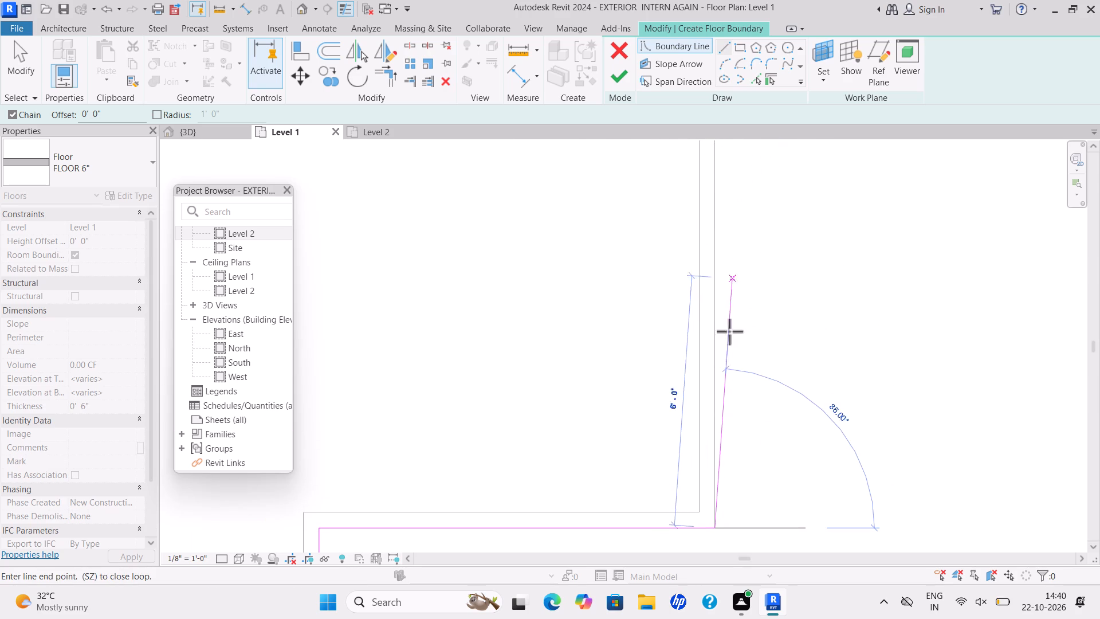
{"action": "middle_click_drag", "start_coordinate": [729, 331], "coordinate": [713, 429]}
{"action": "scroll", "coordinate": [728, 343], "scroll_direction": "down", "scroll_amount": 3}
{"action": "scroll", "coordinate": [710, 213], "scroll_direction": "down", "scroll_amount": 5}
{"action": "middle_click_drag", "start_coordinate": [693, 270], "coordinate": [673, 403]}
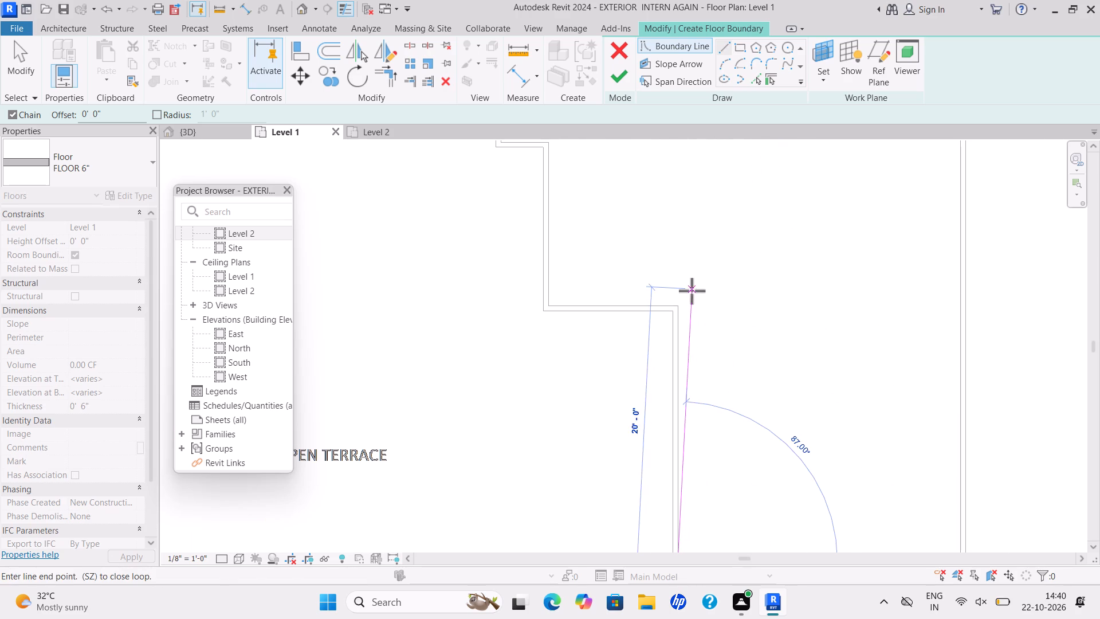
{"action": "scroll", "coordinate": [680, 305], "scroll_direction": "up", "scroll_amount": 15}
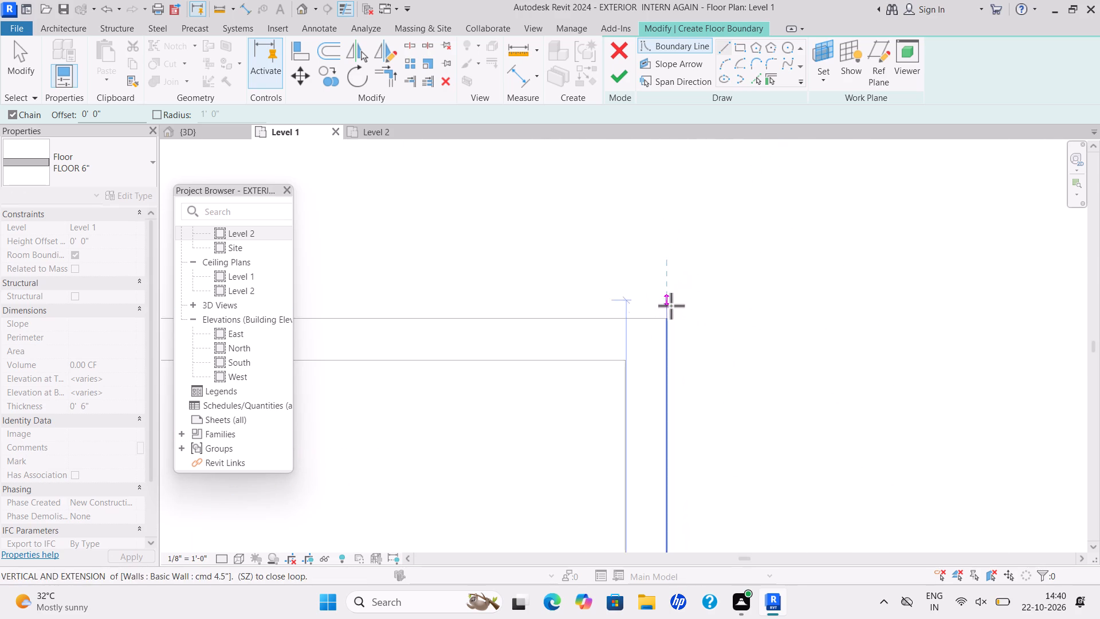
{"action": "scroll", "coordinate": [667, 309], "scroll_direction": "up", "scroll_amount": 9}
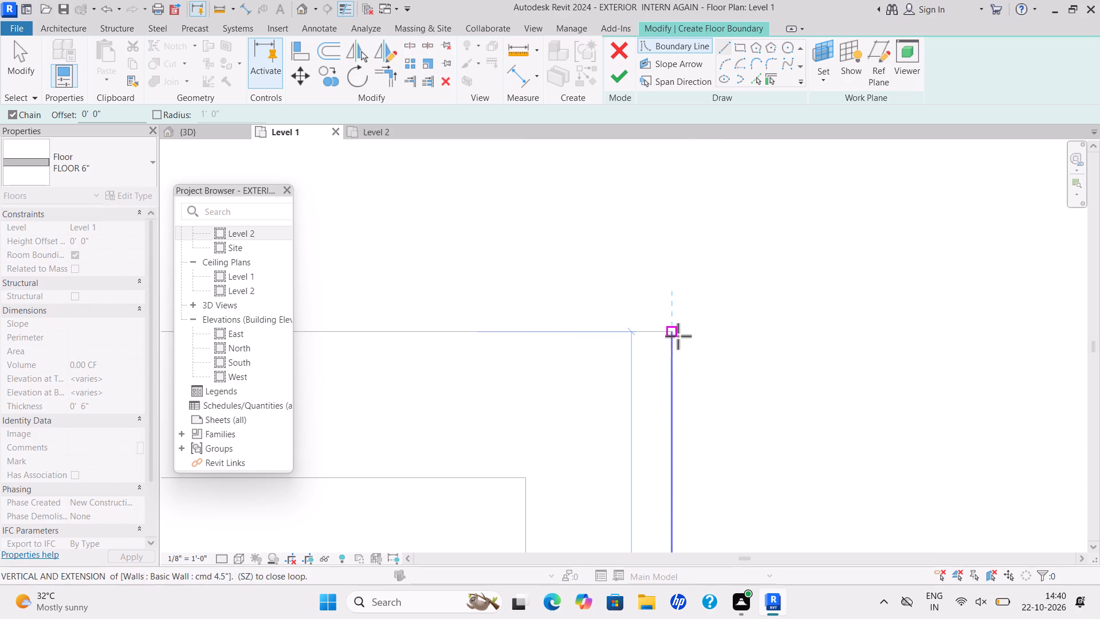
{"action": "left_click", "coordinate": [675, 330]}
Draw the boundary inward along the outer face of the terrace's return wall to the next inside corner.
{"action": "scroll", "coordinate": [515, 327], "scroll_direction": "down", "scroll_amount": 2}
{"action": "middle_click_drag", "start_coordinate": [533, 334], "coordinate": [821, 316]}
{"action": "scroll", "coordinate": [533, 334], "scroll_direction": "down", "scroll_amount": 5}
{"action": "scroll", "coordinate": [463, 307], "scroll_direction": "down", "scroll_amount": 8}
{"action": "middle_click_drag", "start_coordinate": [486, 316], "coordinate": [662, 320]}
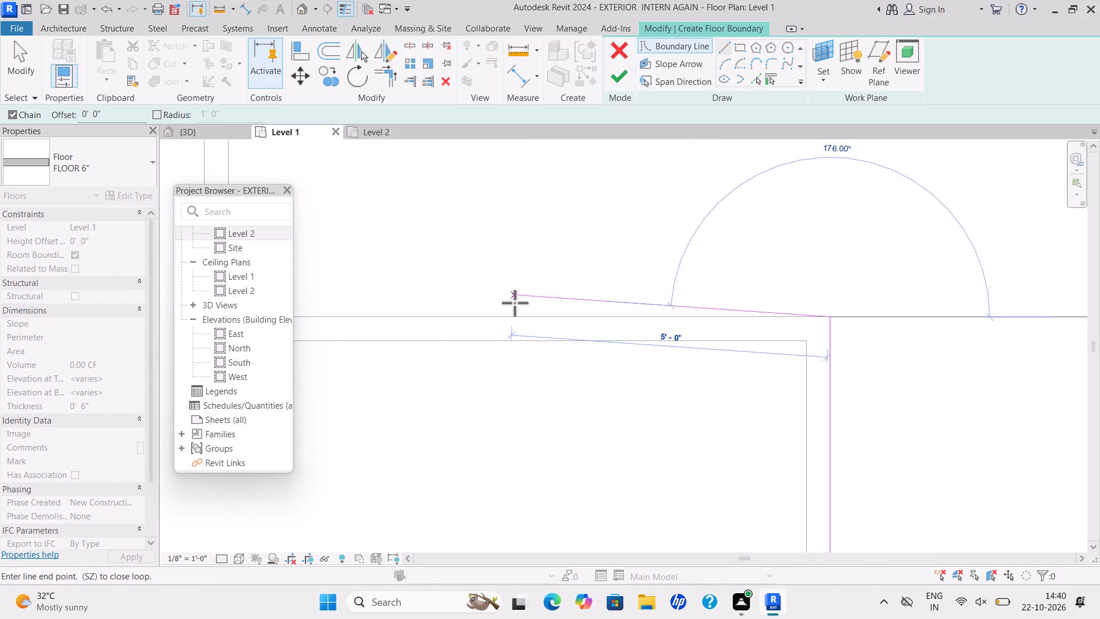
{"action": "scroll", "coordinate": [514, 303], "scroll_direction": "down", "scroll_amount": 3}
{"action": "middle_click_drag", "start_coordinate": [519, 303], "coordinate": [659, 284]}
{"action": "scroll", "coordinate": [532, 287], "scroll_direction": "up", "scroll_amount": 9}
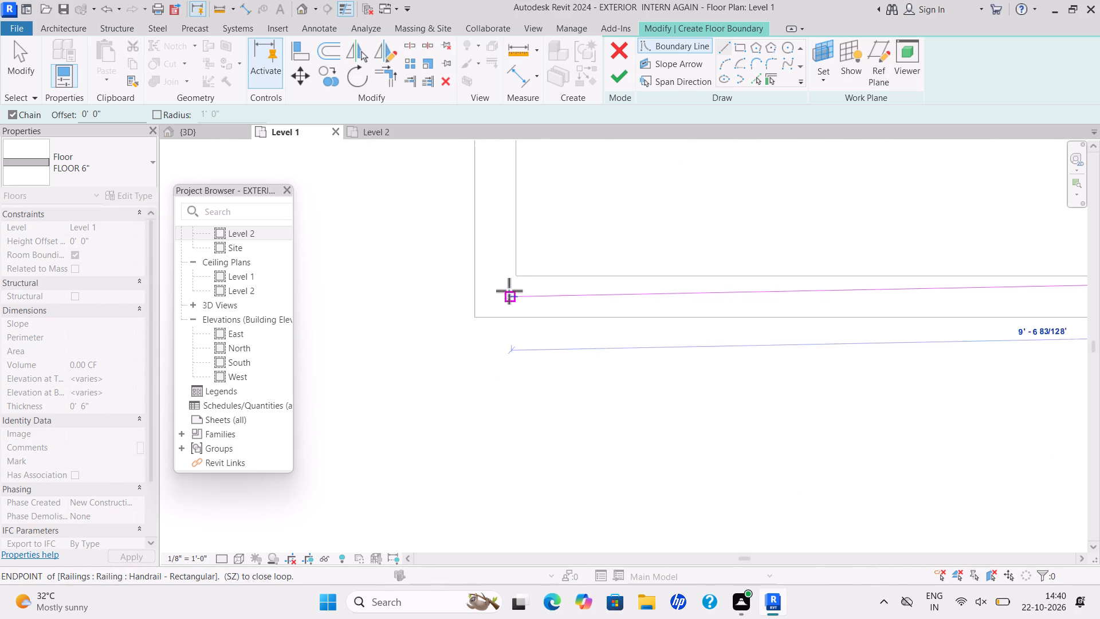
{"action": "scroll", "coordinate": [509, 291], "scroll_direction": "up", "scroll_amount": 5}
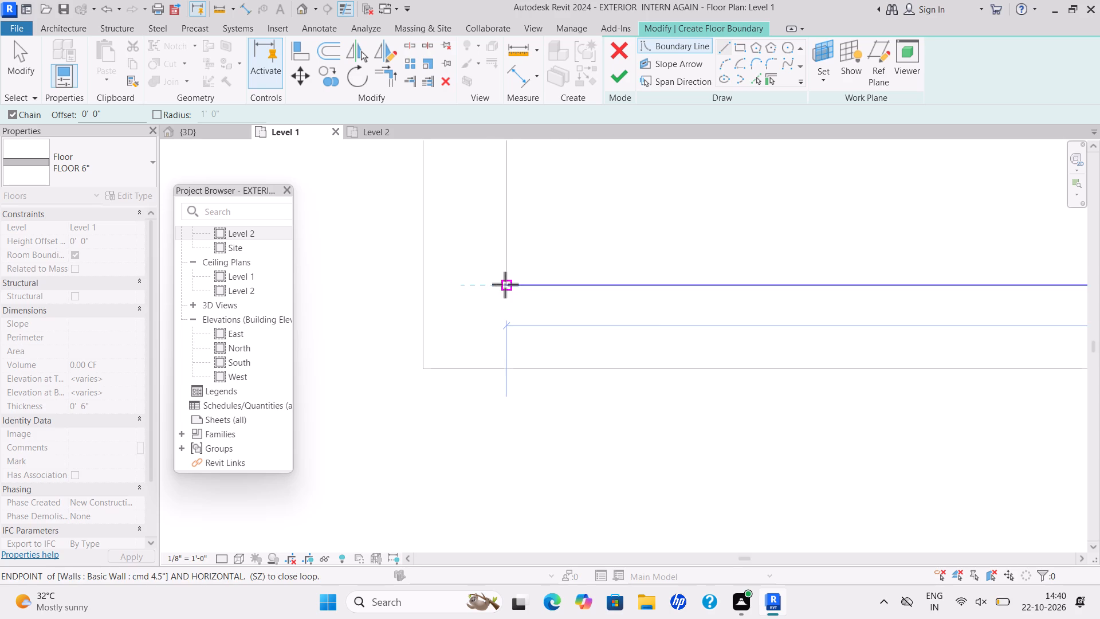
{"action": "left_click", "coordinate": [505, 284]}
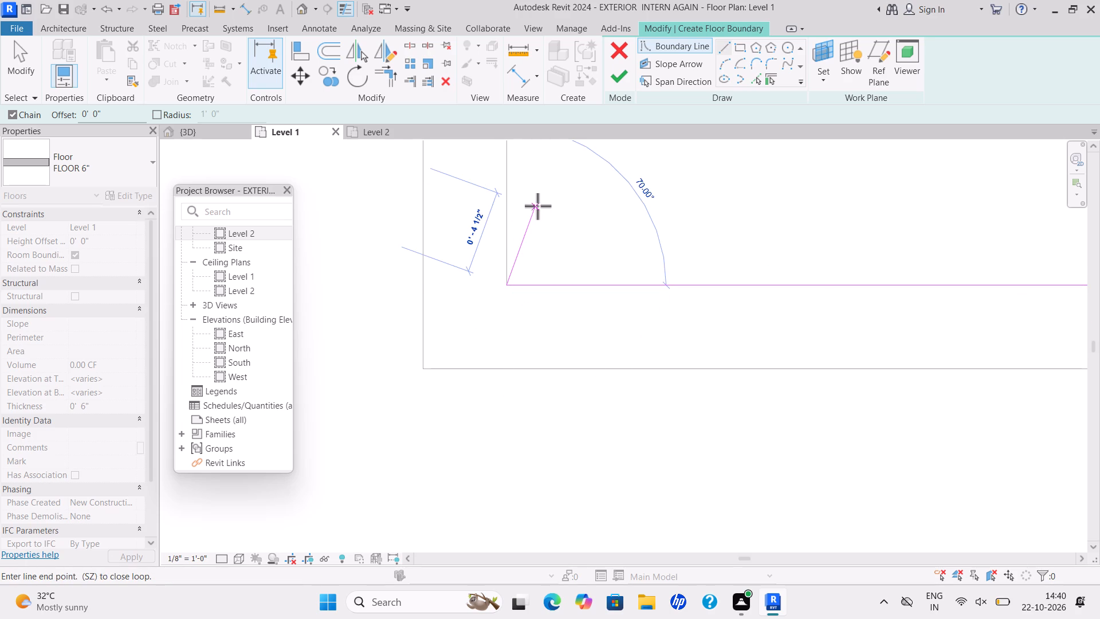
Extend the boundary up the adjoining wall's outer face from the inside corner to the next outer corner.
{"action": "scroll", "coordinate": [537, 207], "scroll_direction": "down", "scroll_amount": 7}
{"action": "middle_click_drag", "start_coordinate": [536, 240], "coordinate": [508, 373]}
{"action": "scroll", "coordinate": [507, 228], "scroll_direction": "down", "scroll_amount": 5}
{"action": "middle_click_drag", "start_coordinate": [497, 264], "coordinate": [466, 378]}
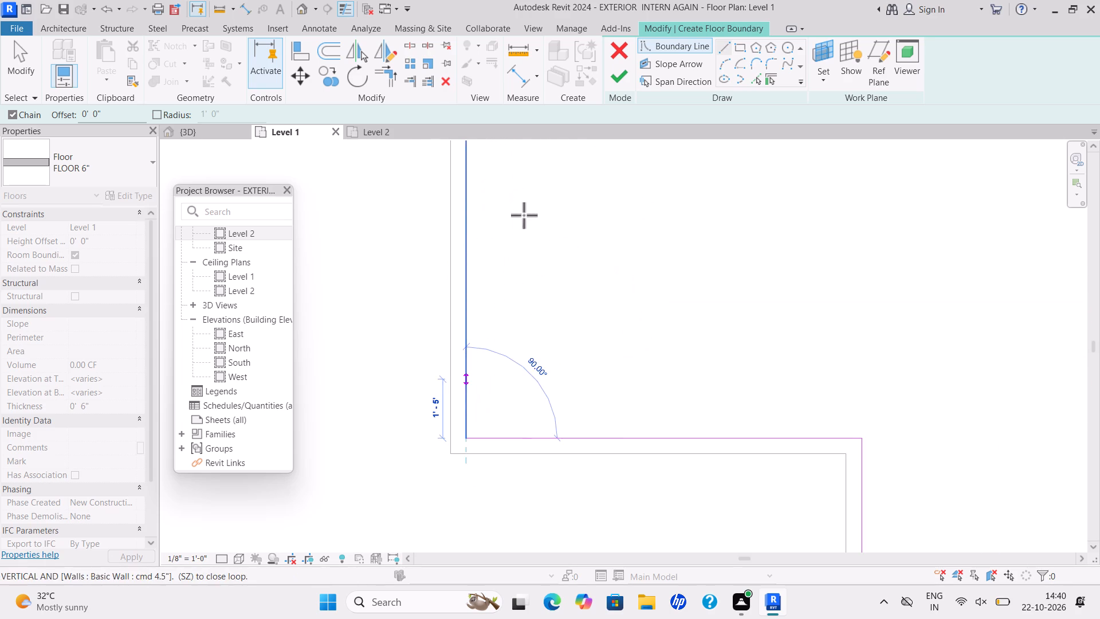
{"action": "scroll", "coordinate": [516, 214], "scroll_direction": "down", "scroll_amount": 6}
{"action": "middle_click_drag", "start_coordinate": [483, 258], "coordinate": [489, 367]}
{"action": "scroll", "coordinate": [478, 220], "scroll_direction": "up", "scroll_amount": 9}
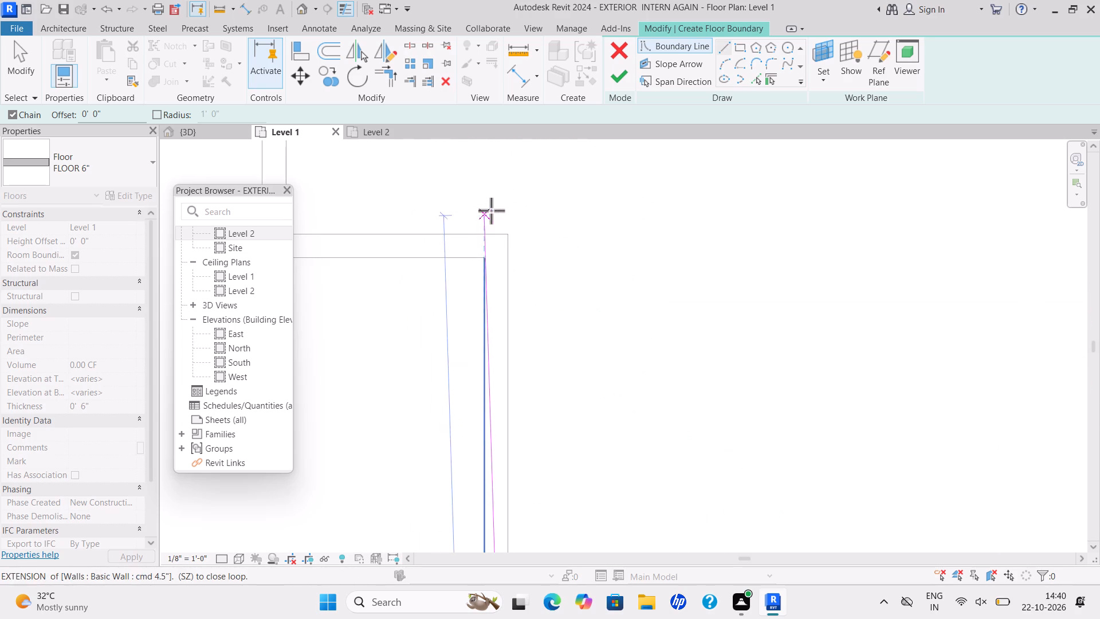
{"action": "scroll", "coordinate": [504, 236], "scroll_direction": "up", "scroll_amount": 6}
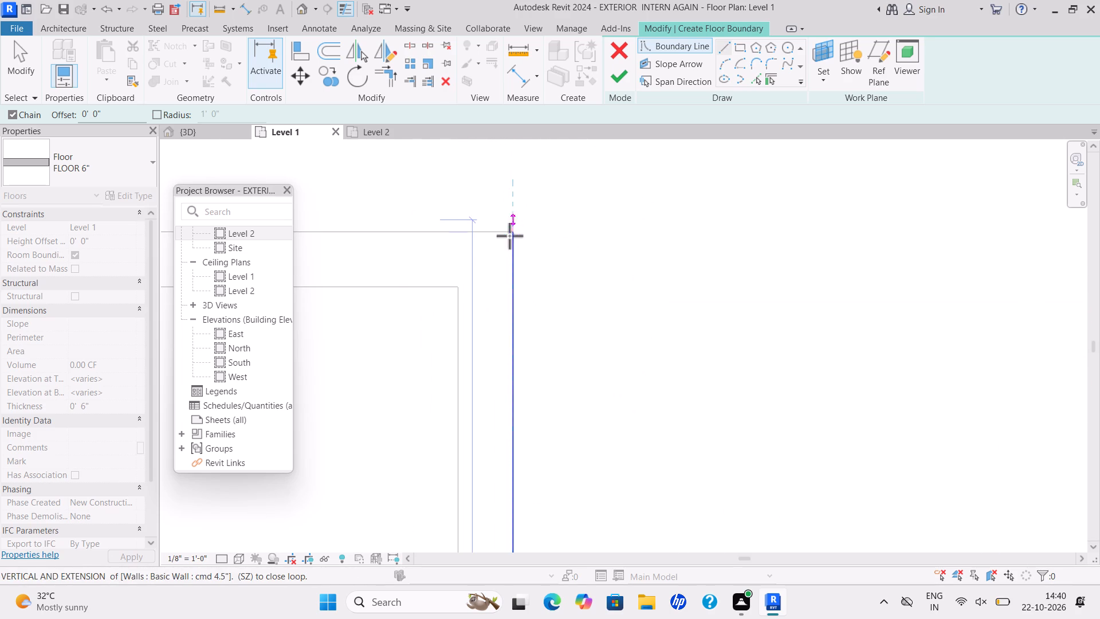
{"action": "left_click", "coordinate": [506, 232]}
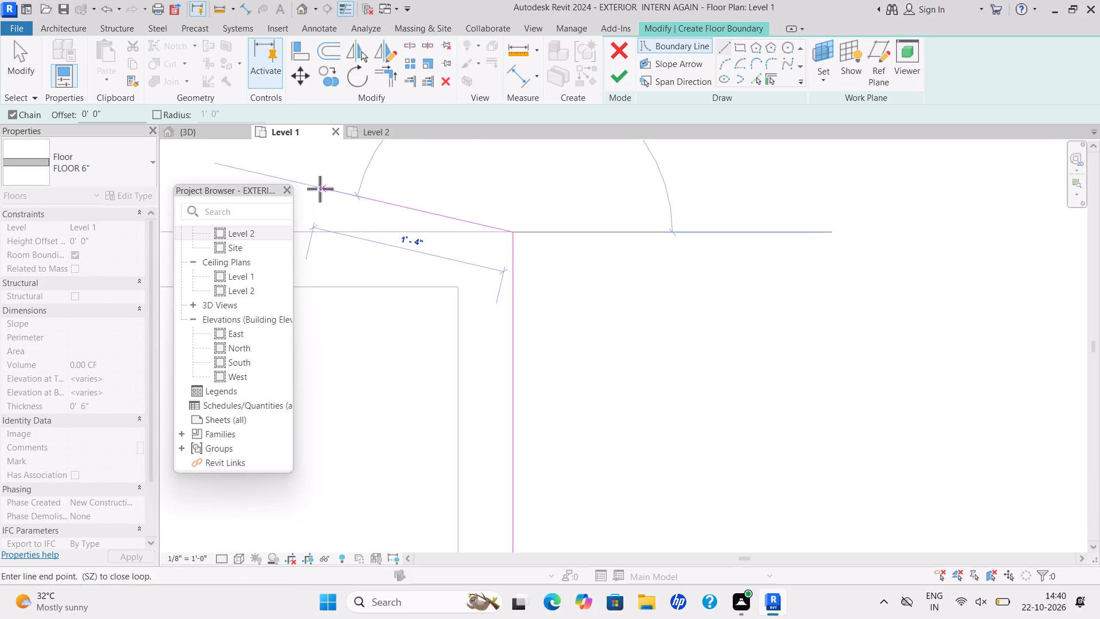
Draw the boundary inward along the short wall step to its inside corner.
{"action": "scroll", "coordinate": [338, 197], "scroll_direction": "down", "scroll_amount": 5}
{"action": "middle_click_drag", "start_coordinate": [345, 202], "coordinate": [476, 226]}
{"action": "scroll", "coordinate": [441, 239], "scroll_direction": "down", "scroll_amount": 3}
{"action": "middle_click_drag", "start_coordinate": [441, 239], "coordinate": [628, 226]}
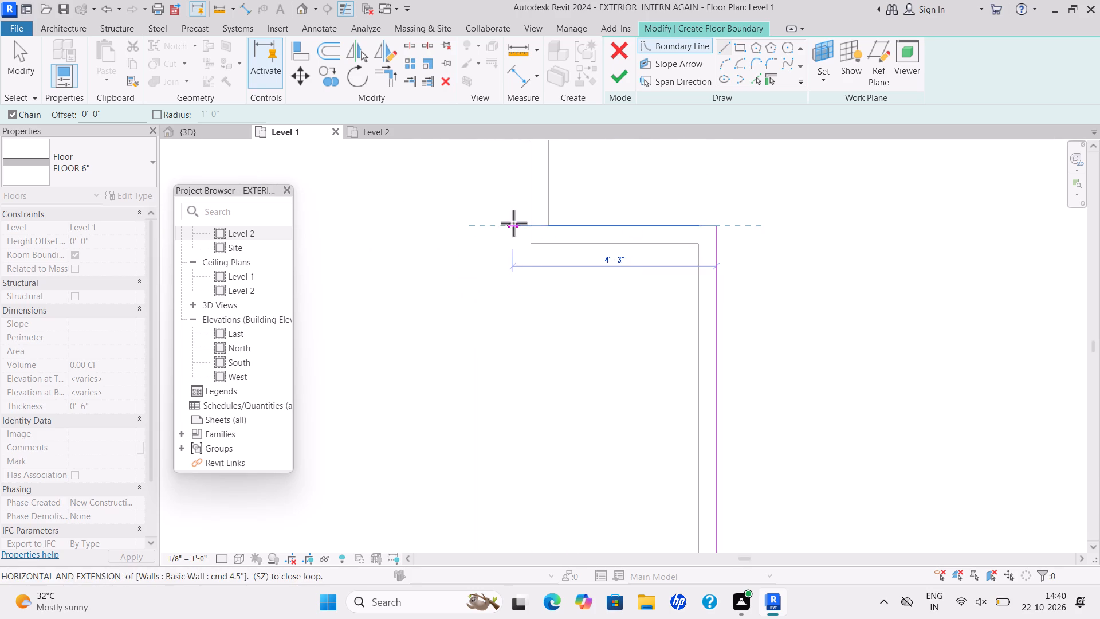
{"action": "scroll", "coordinate": [528, 223], "scroll_direction": "up", "scroll_amount": 6}
{"action": "scroll", "coordinate": [579, 229], "scroll_direction": "up", "scroll_amount": 8}
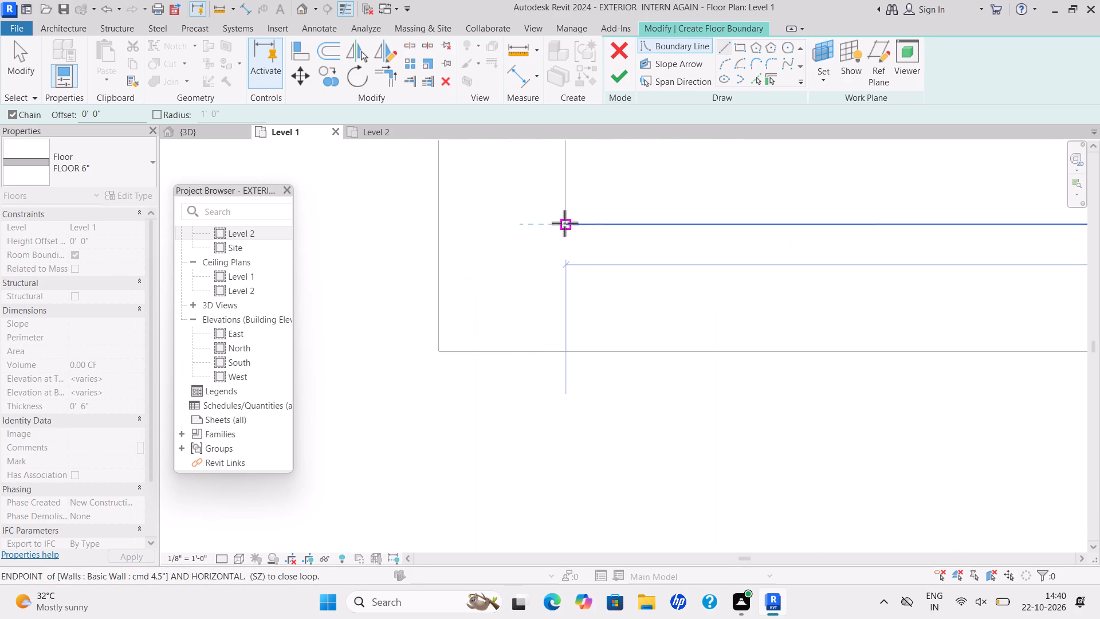
{"action": "left_click", "coordinate": [565, 222]}
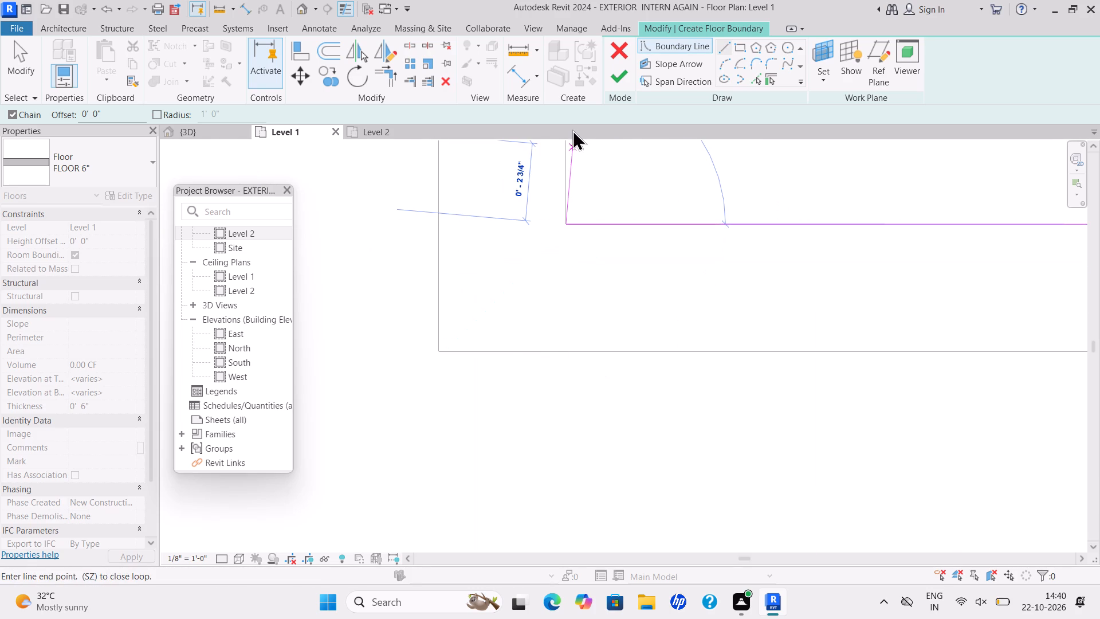
Draw a 3'-6" boundary line up the short wall to the outer corner of the long horizontal wall.
{"action": "scroll", "coordinate": [561, 190], "scroll_direction": "down", "scroll_amount": 7}
{"action": "middle_click_drag", "start_coordinate": [551, 236], "coordinate": [493, 392]}
{"action": "scroll", "coordinate": [502, 245], "scroll_direction": "down", "scroll_amount": 5}
{"action": "middle_click_drag", "start_coordinate": [504, 334], "coordinate": [526, 468]}
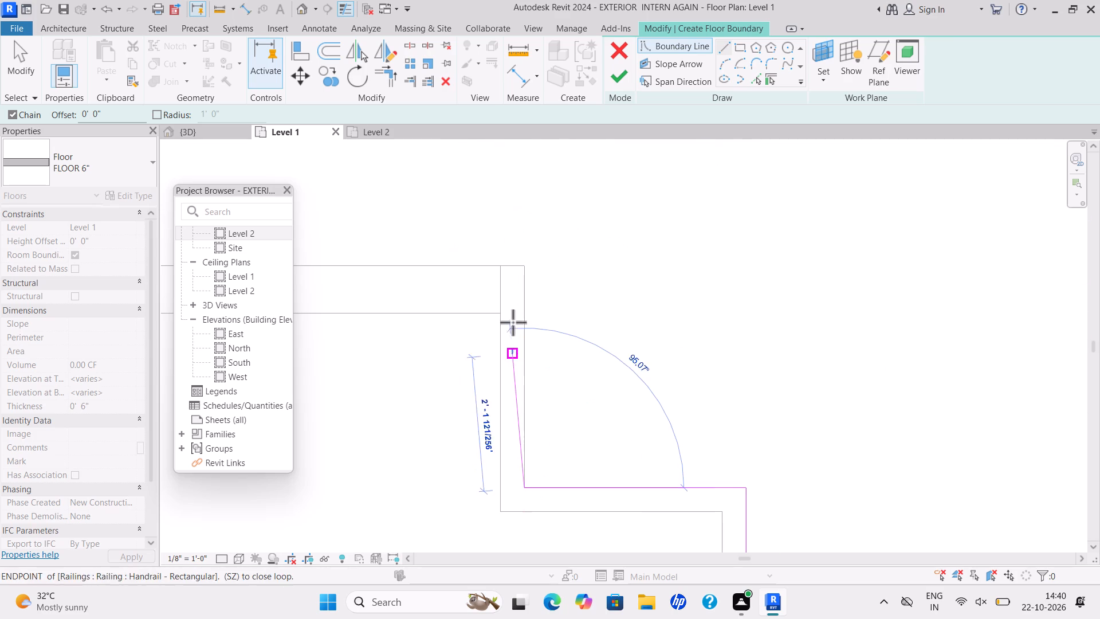
{"action": "scroll", "coordinate": [528, 268], "scroll_direction": "up", "scroll_amount": 5}
{"action": "scroll", "coordinate": [537, 285], "scroll_direction": "down", "scroll_amount": 10}
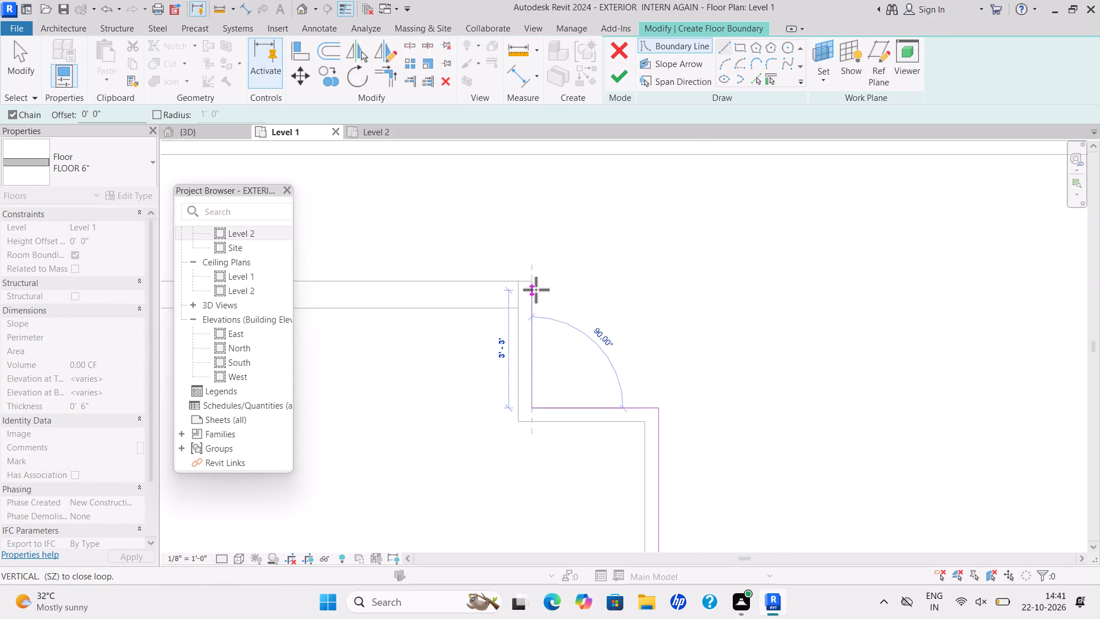
{"action": "scroll", "coordinate": [536, 289], "scroll_direction": "down", "scroll_amount": 3}
{"action": "scroll", "coordinate": [536, 276], "scroll_direction": "up", "scroll_amount": 10}
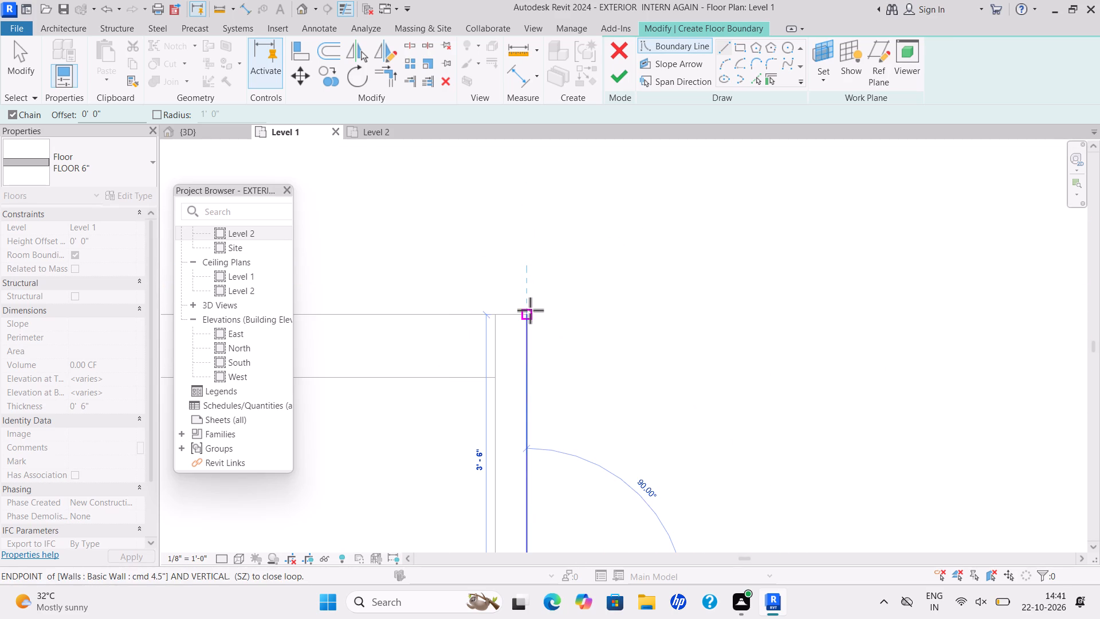
{"action": "scroll", "coordinate": [529, 311], "scroll_direction": "up", "scroll_amount": 10}
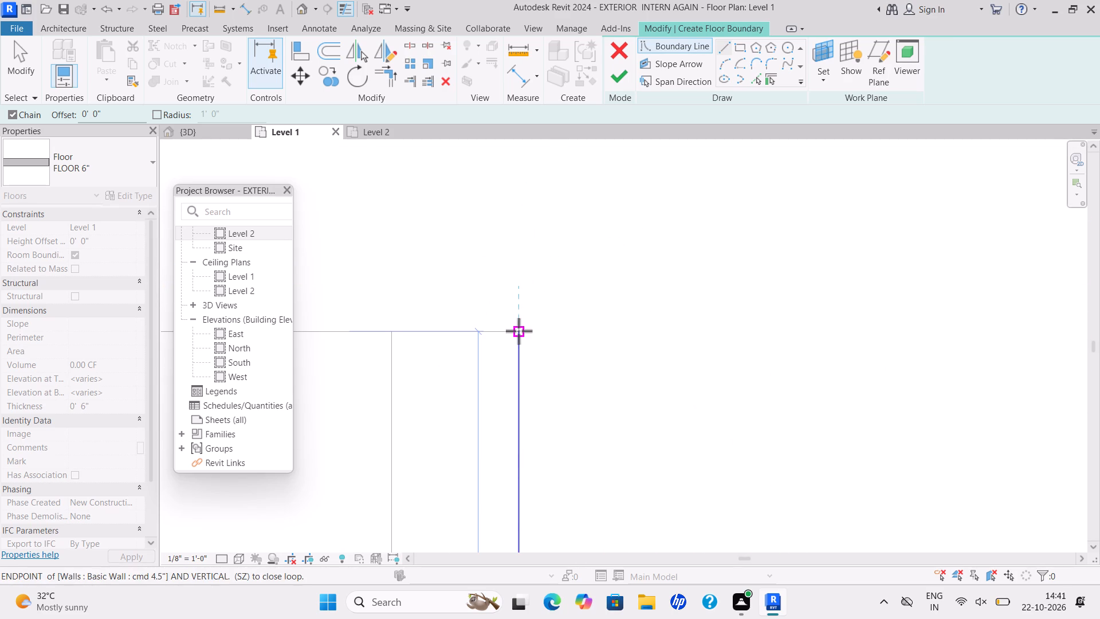
{"action": "left_click", "coordinate": [518, 331]}
Draw the floor boundary along the long horizontal wall's outer face to its far outer corner.
{"action": "scroll", "coordinate": [425, 314], "scroll_direction": "down", "scroll_amount": 6}
{"action": "middle_click_drag", "start_coordinate": [427, 326], "coordinate": [885, 373]}
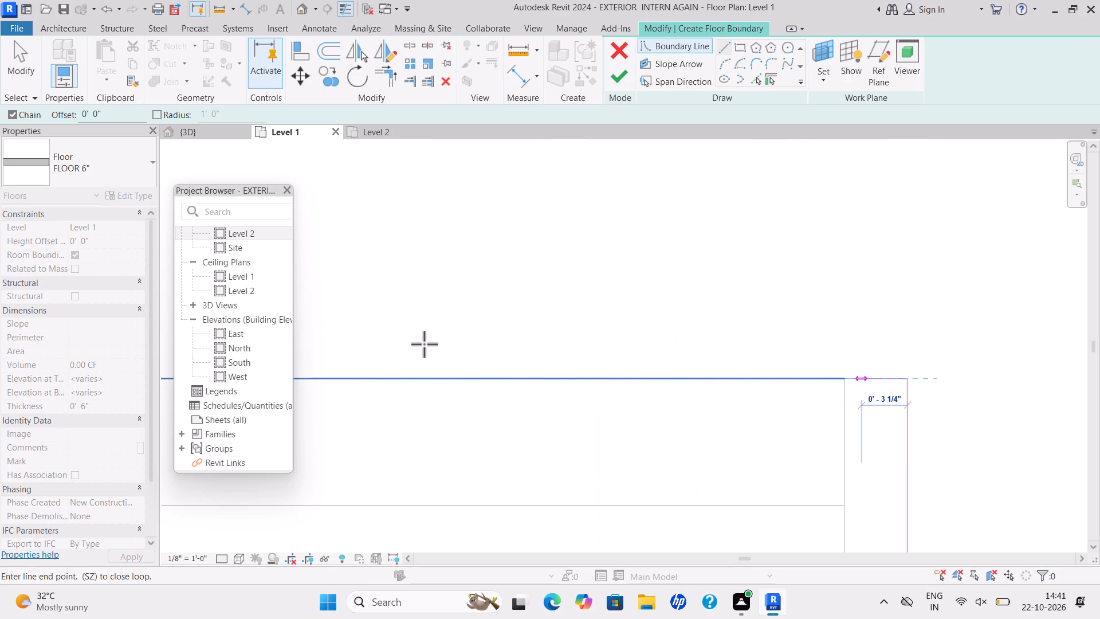
{"action": "scroll", "coordinate": [406, 347], "scroll_direction": "down", "scroll_amount": 6}
{"action": "middle_click_drag", "start_coordinate": [409, 349], "coordinate": [798, 347]}
{"action": "scroll", "coordinate": [441, 336], "scroll_direction": "down", "scroll_amount": 6}
{"action": "middle_click_drag", "start_coordinate": [433, 337], "coordinate": [755, 344]}
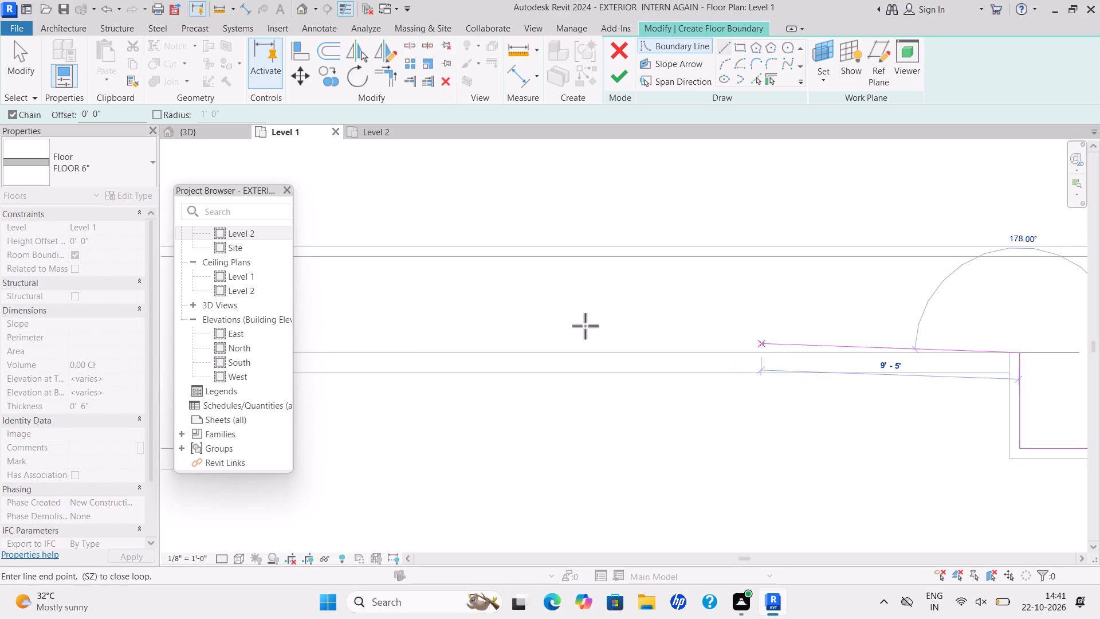
{"action": "scroll", "coordinate": [425, 335], "scroll_direction": "down", "scroll_amount": 5}
{"action": "middle_click_drag", "start_coordinate": [421, 335], "coordinate": [702, 334]}
{"action": "scroll", "coordinate": [591, 346], "scroll_direction": "up", "scroll_amount": 10}
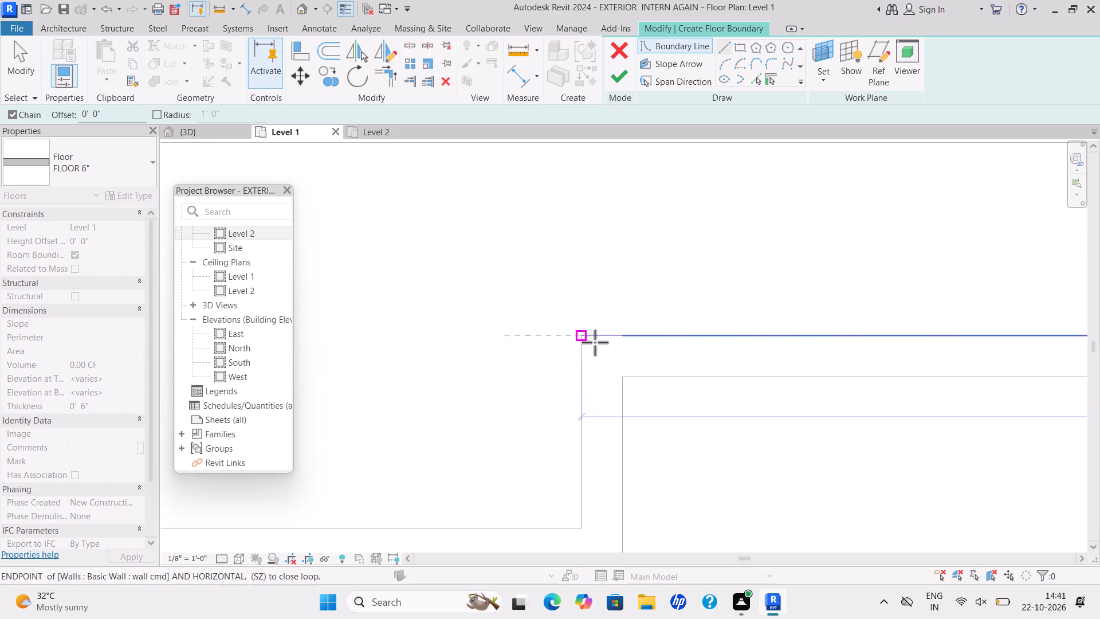
{"action": "scroll", "coordinate": [583, 336], "scroll_direction": "up", "scroll_amount": 4}
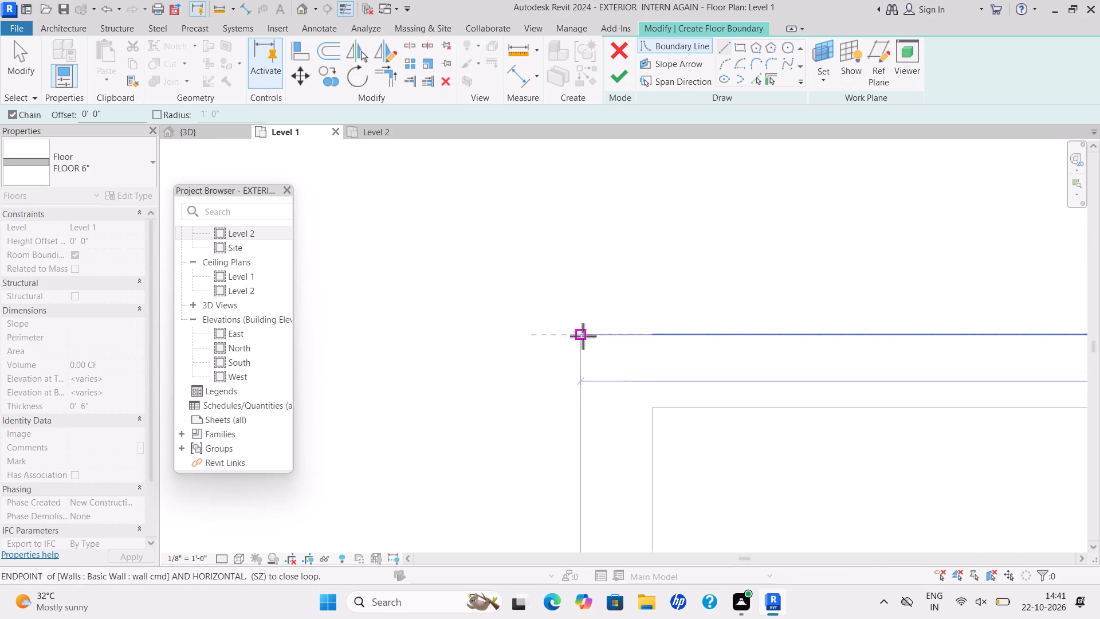
{"action": "scroll", "coordinate": [587, 328], "scroll_direction": "up", "scroll_amount": 5}
{"action": "left_click", "coordinate": [573, 347]}
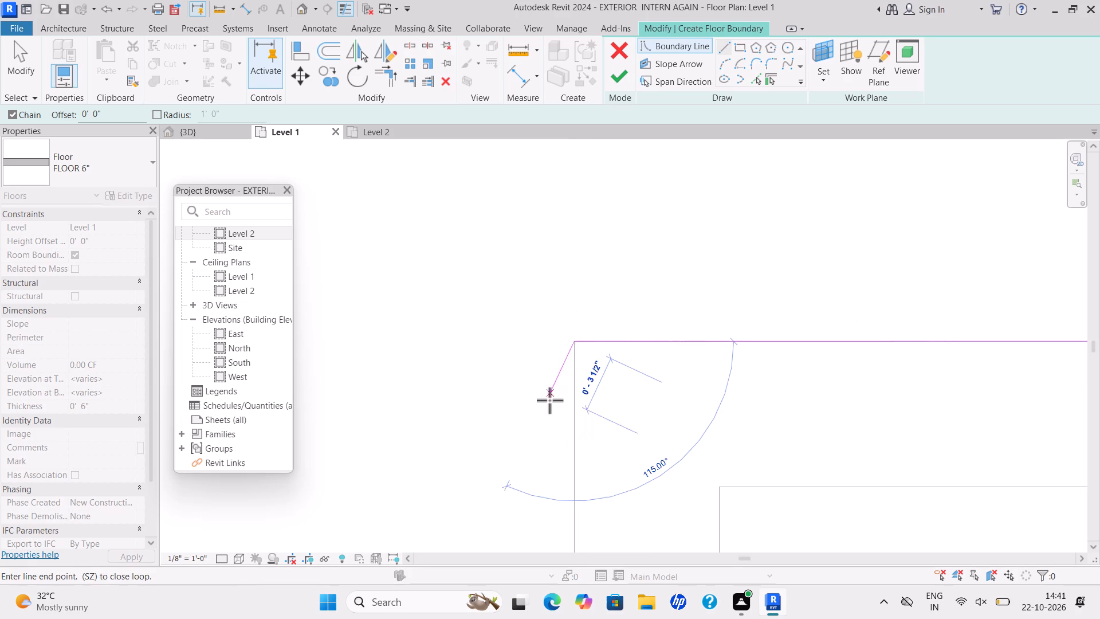
Draw the boundary about 3'-6" down the short return wall to the inside corner.
{"action": "scroll", "coordinate": [573, 434], "scroll_direction": "down", "scroll_amount": 5}
{"action": "middle_click_drag", "start_coordinate": [573, 434], "coordinate": [588, 214]}
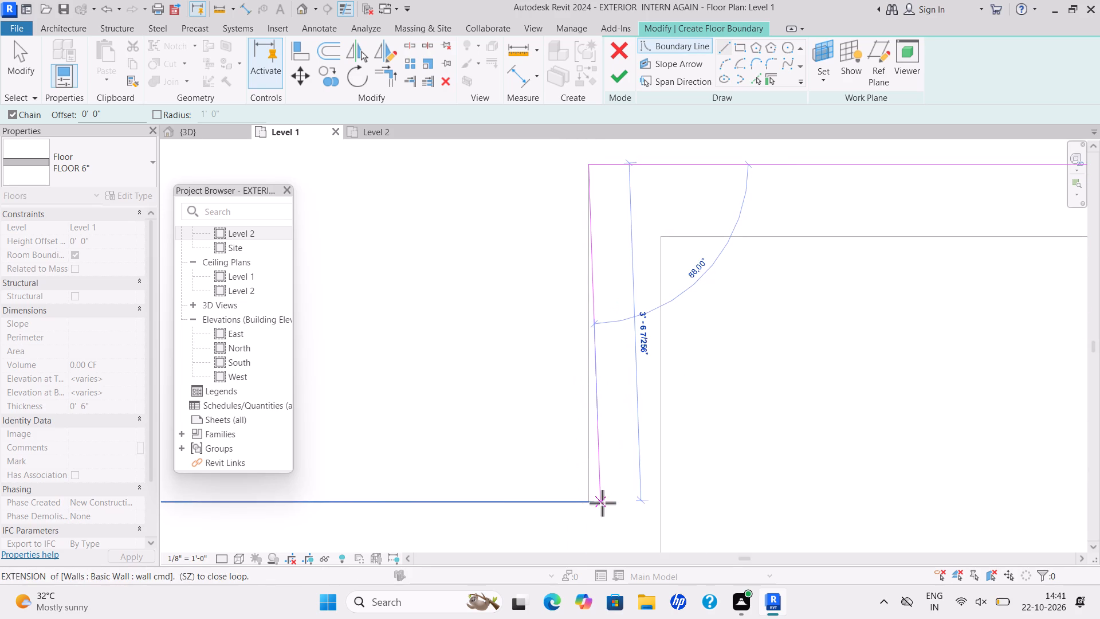
{"action": "scroll", "coordinate": [587, 502], "scroll_direction": "up", "scroll_amount": 7}
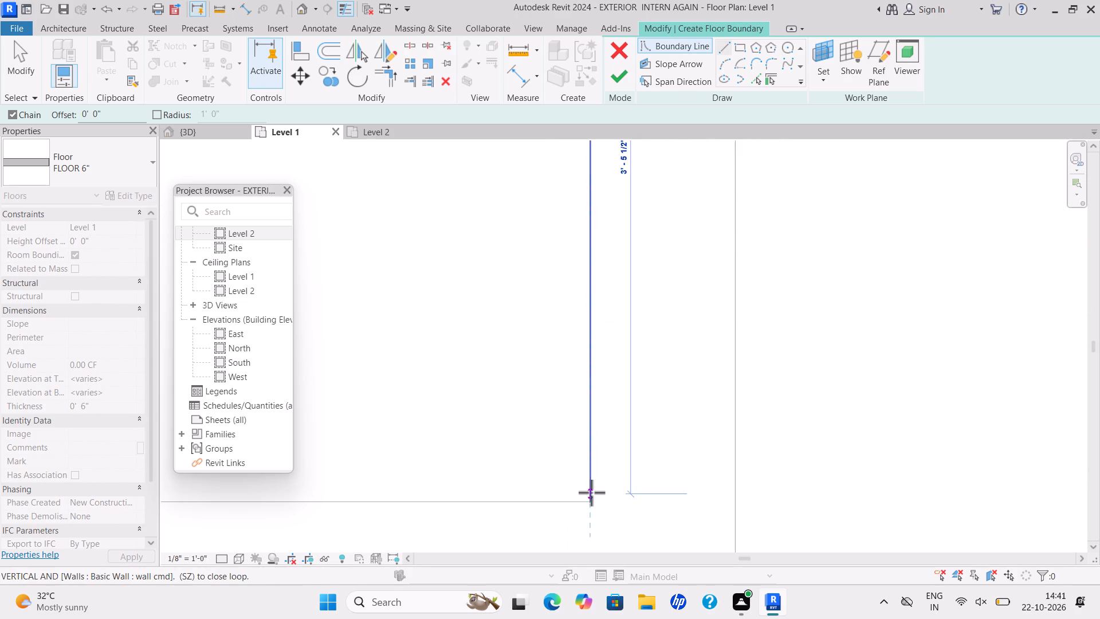
{"action": "scroll", "coordinate": [591, 492], "scroll_direction": "up", "scroll_amount": 3}
{"action": "left_click", "coordinate": [591, 506]}
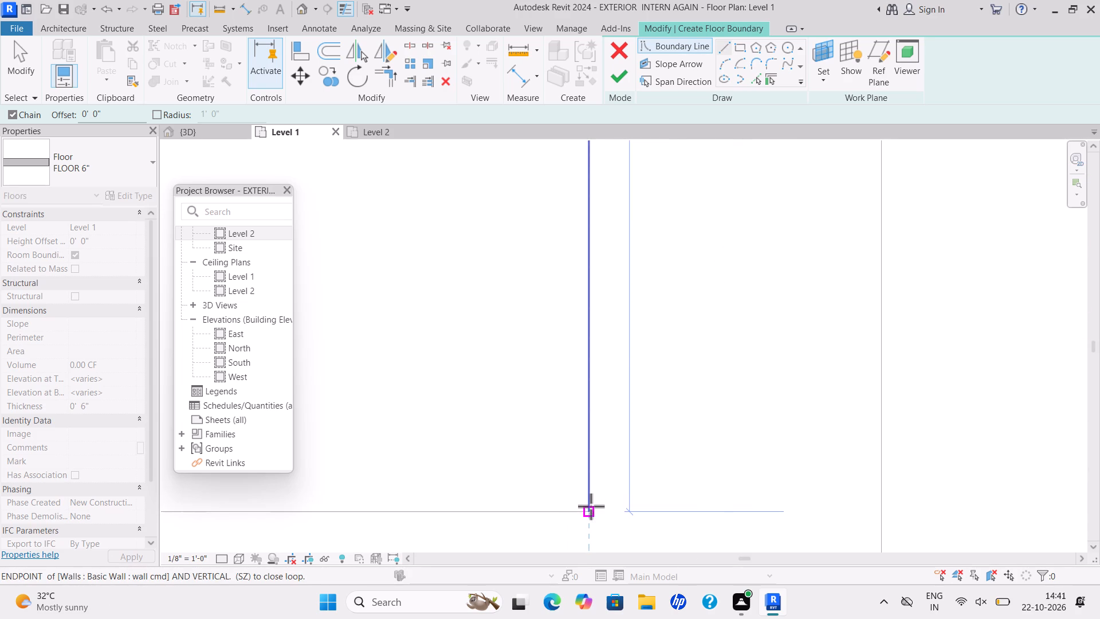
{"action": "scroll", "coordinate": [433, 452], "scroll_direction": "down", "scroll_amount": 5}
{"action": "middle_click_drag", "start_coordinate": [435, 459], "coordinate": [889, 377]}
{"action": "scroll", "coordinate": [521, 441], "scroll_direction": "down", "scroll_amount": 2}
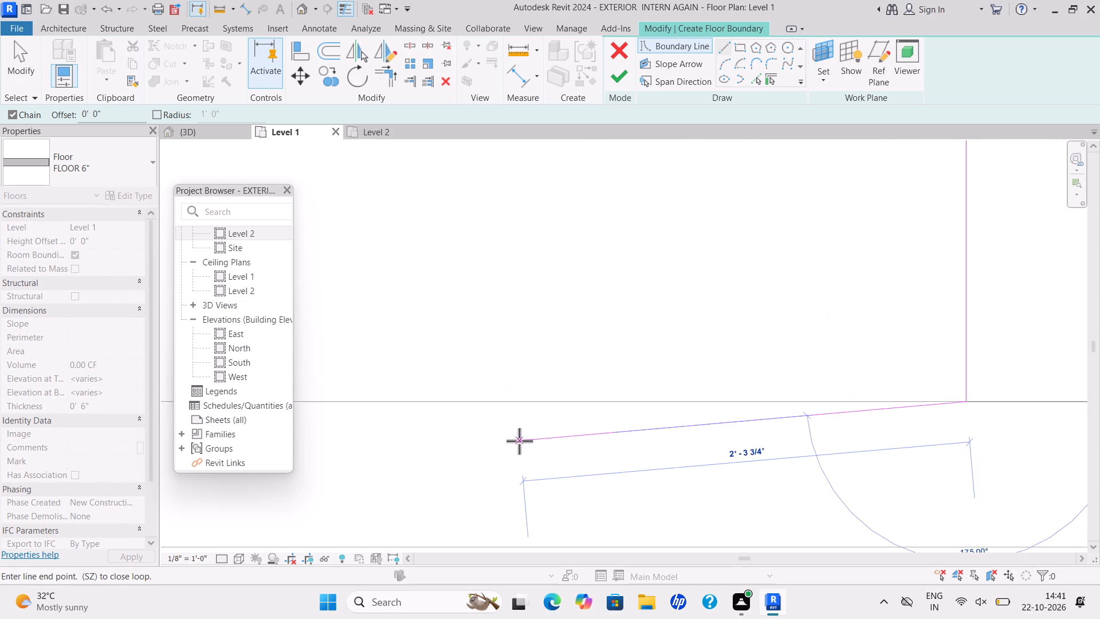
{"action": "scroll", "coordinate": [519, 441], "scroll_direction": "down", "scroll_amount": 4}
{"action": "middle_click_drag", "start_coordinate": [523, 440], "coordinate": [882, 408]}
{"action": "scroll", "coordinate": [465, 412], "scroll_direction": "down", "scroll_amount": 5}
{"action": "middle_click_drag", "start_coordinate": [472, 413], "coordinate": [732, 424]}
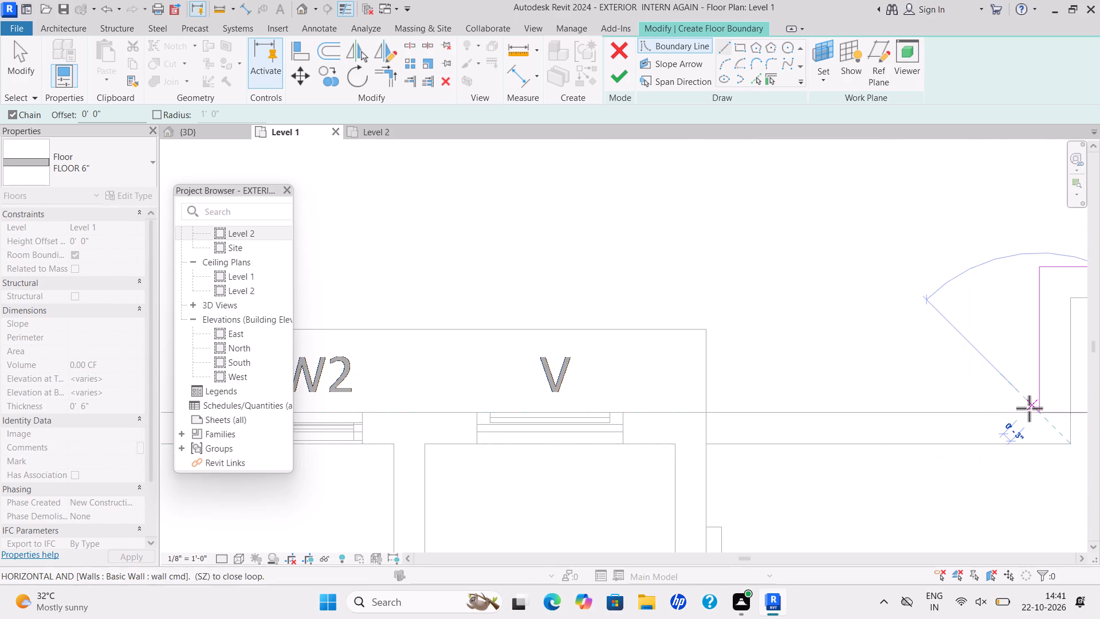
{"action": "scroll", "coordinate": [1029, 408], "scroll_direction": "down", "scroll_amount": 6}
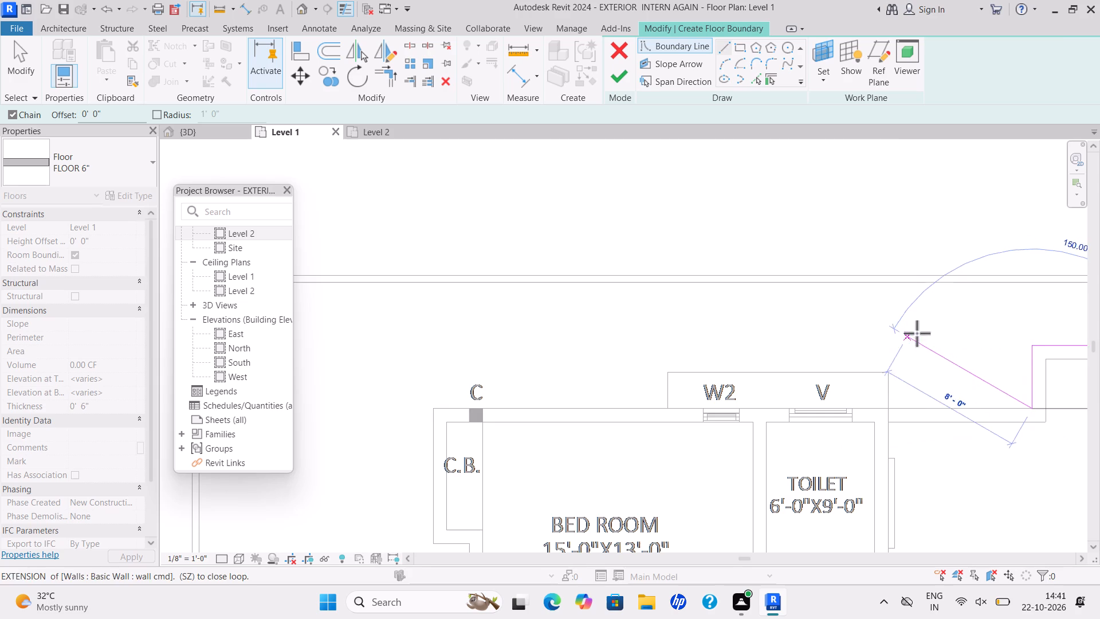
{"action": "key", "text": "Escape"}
Continue the boundary from the inside corner along the outer wall face past the toilet and bedroom to the outer corner beside the C.B.
{"action": "middle_click_drag", "start_coordinate": [1050, 403], "coordinate": [786, 424]}
{"action": "scroll", "coordinate": [891, 425], "scroll_direction": "down", "scroll_amount": 2}
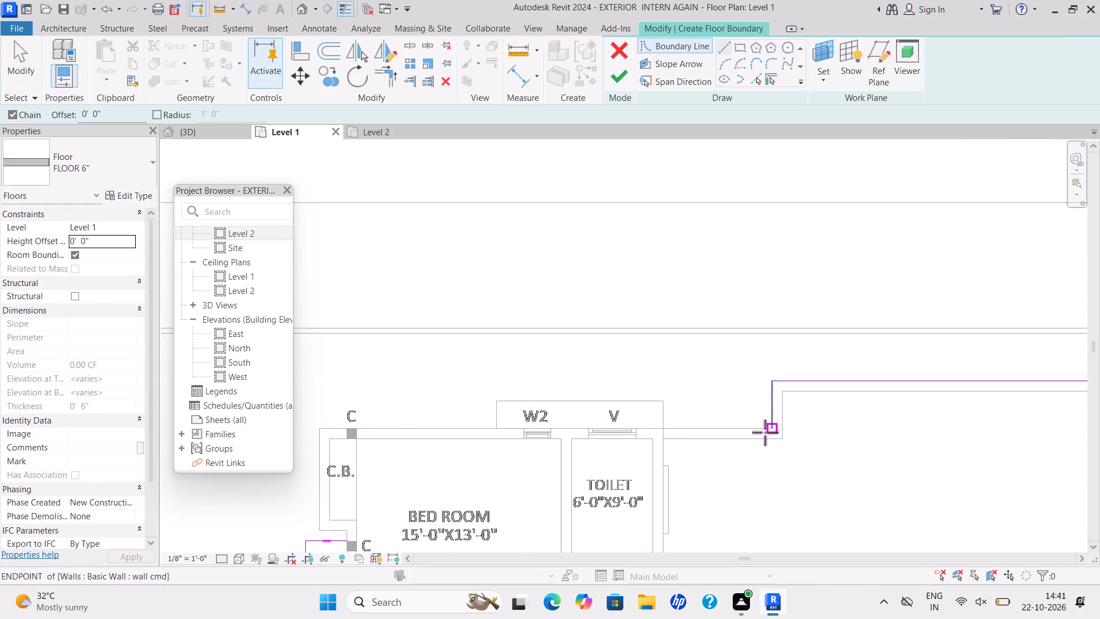
{"action": "scroll", "coordinate": [805, 428], "scroll_direction": "up", "scroll_amount": 7}
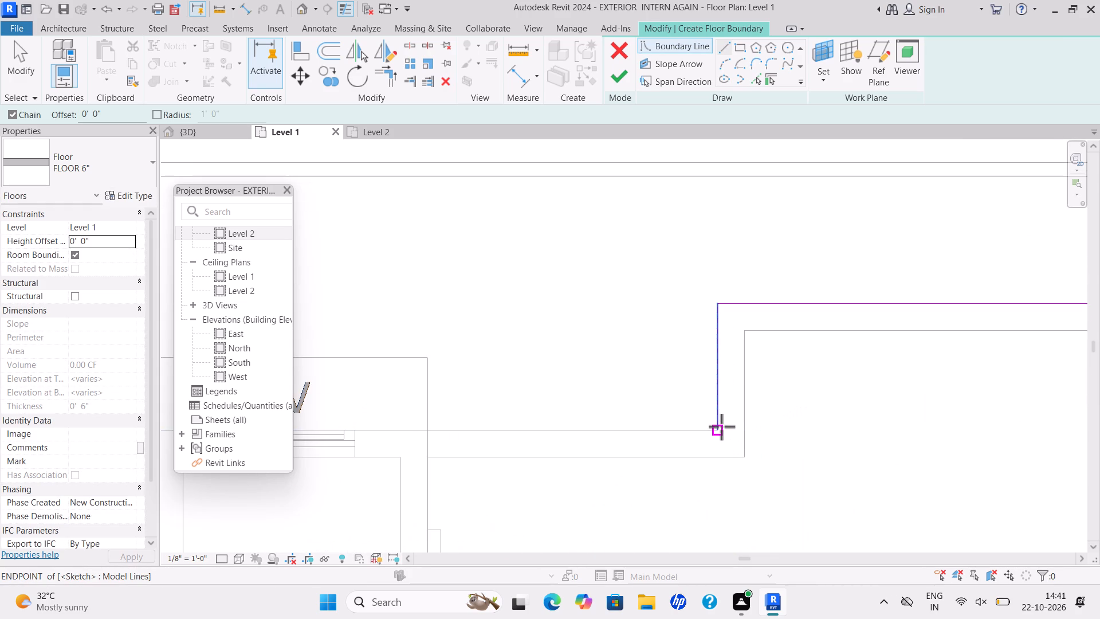
{"action": "left_click", "coordinate": [721, 427]}
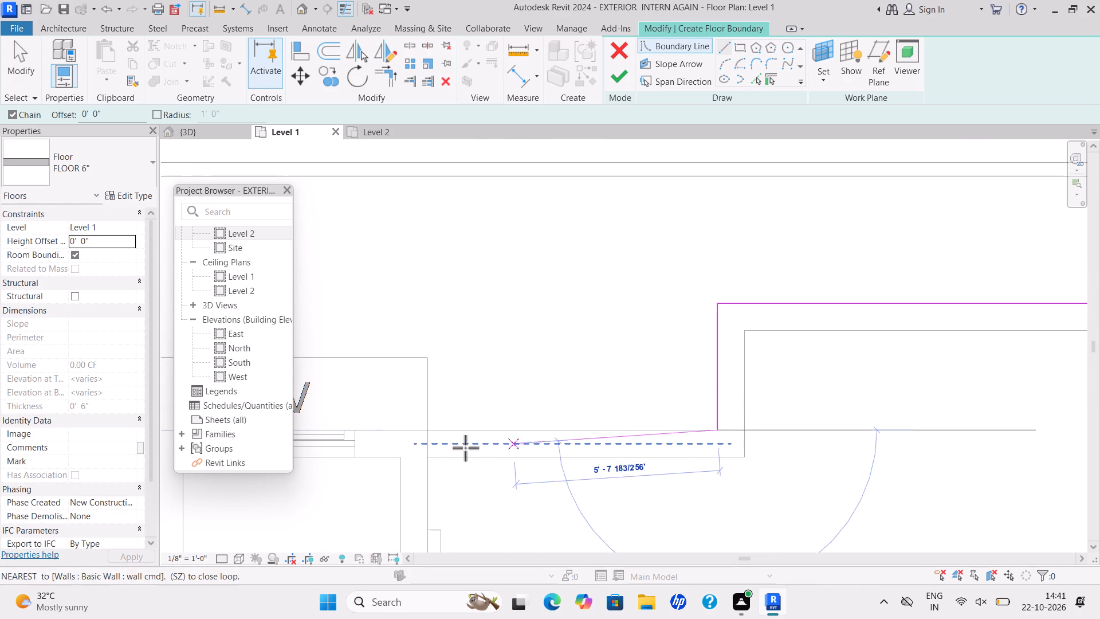
{"action": "scroll", "coordinate": [420, 415], "scroll_direction": "down", "scroll_amount": 5}
{"action": "middle_click_drag", "start_coordinate": [429, 415], "coordinate": [585, 434]}
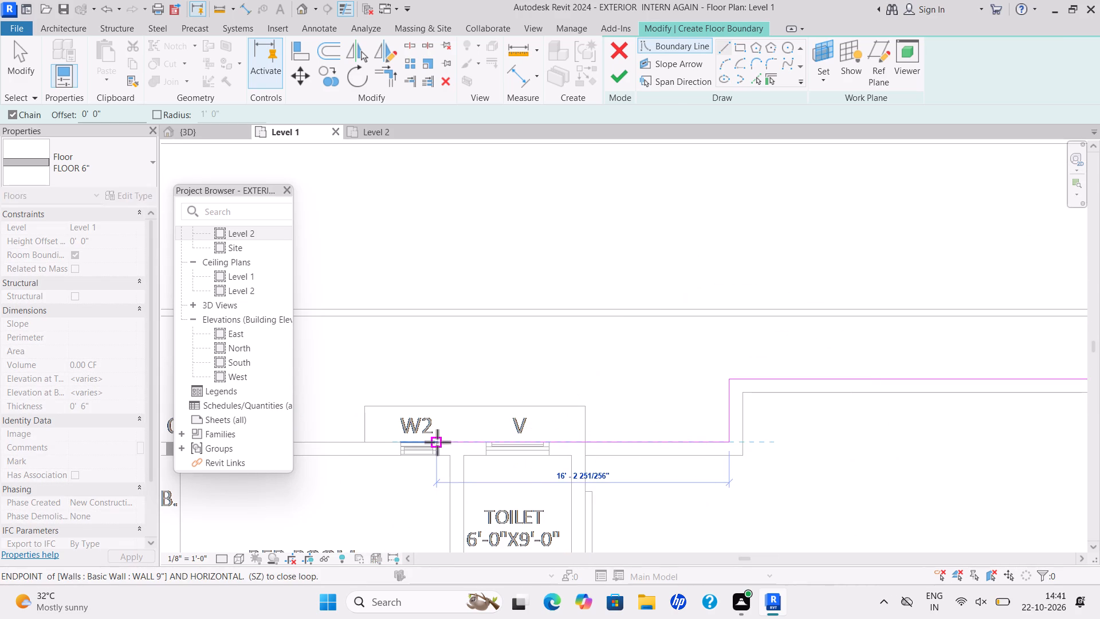
{"action": "scroll", "coordinate": [528, 448], "scroll_direction": "down", "scroll_amount": 2}
{"action": "middle_click_drag", "start_coordinate": [528, 448], "coordinate": [417, 472]}
{"action": "scroll", "coordinate": [425, 472], "scroll_direction": "down", "scroll_amount": 4}
{"action": "middle_click_drag", "start_coordinate": [429, 467], "coordinate": [743, 475]}
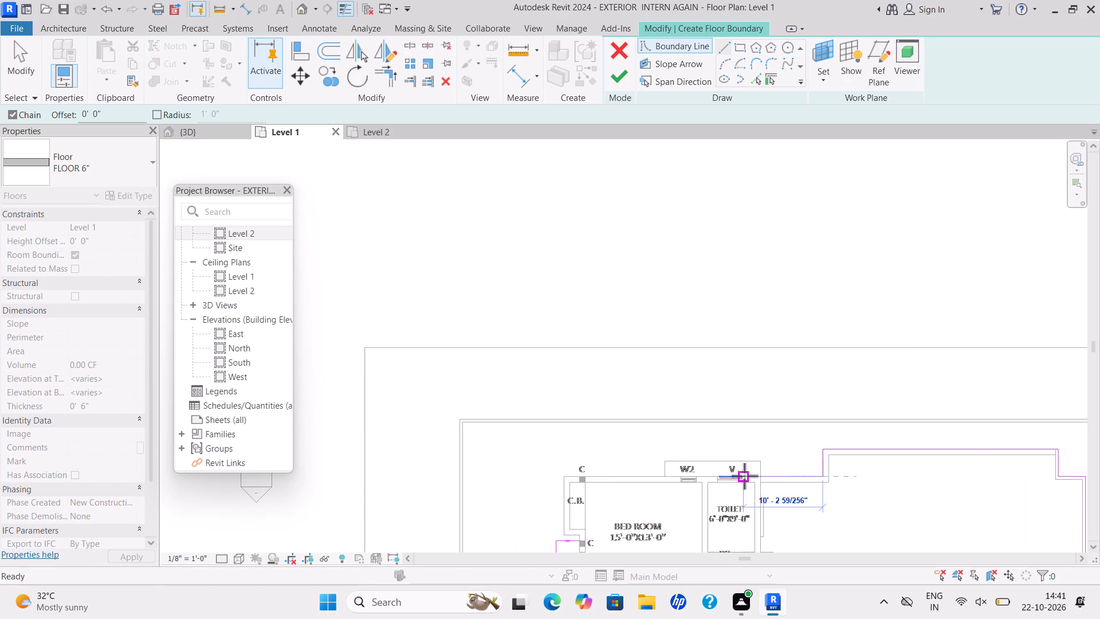
{"action": "scroll", "coordinate": [569, 479], "scroll_direction": "up", "scroll_amount": 11}
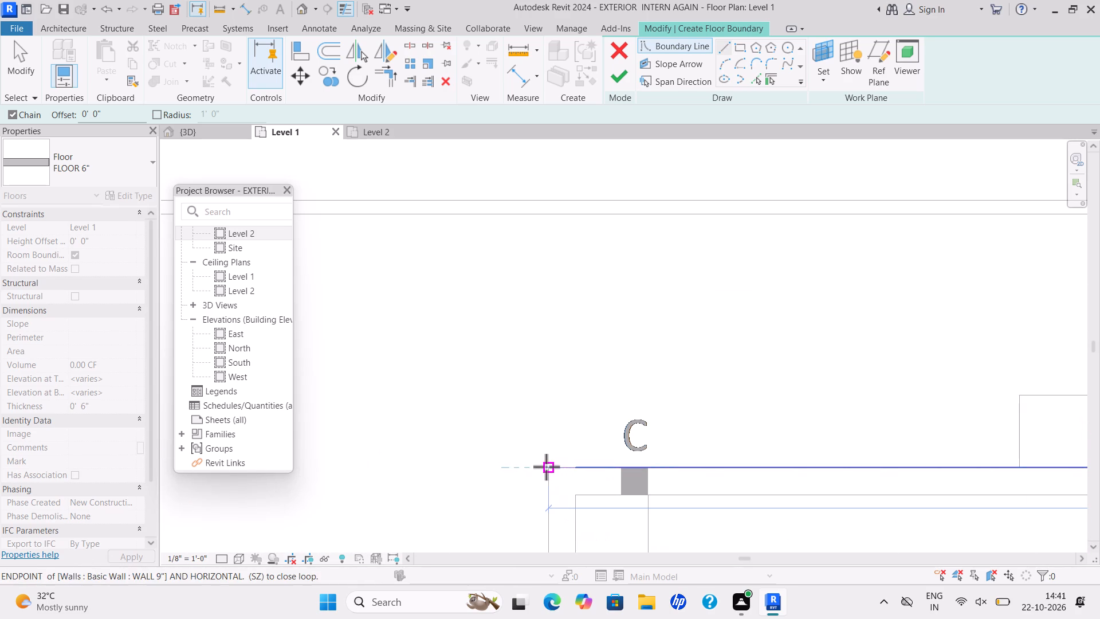
{"action": "left_click", "coordinate": [545, 466]}
Draw the boundary 7'-6" down the outer face of the C.B. wall to its lower corner.
{"action": "scroll", "coordinate": [561, 504], "scroll_direction": "down", "scroll_amount": 3}
{"action": "middle_click_drag", "start_coordinate": [561, 504], "coordinate": [622, 348]}
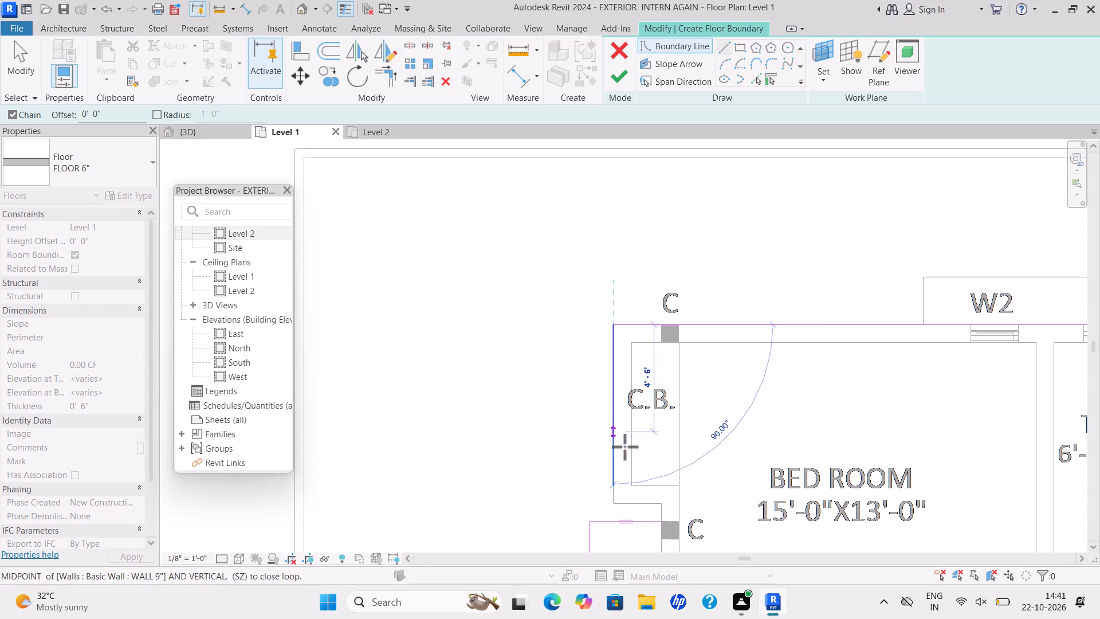
{"action": "scroll", "coordinate": [626, 472], "scroll_direction": "down", "scroll_amount": 4}
{"action": "middle_click_drag", "start_coordinate": [626, 473], "coordinate": [642, 318]}
{"action": "scroll", "coordinate": [634, 330], "scroll_direction": "up", "scroll_amount": 4}
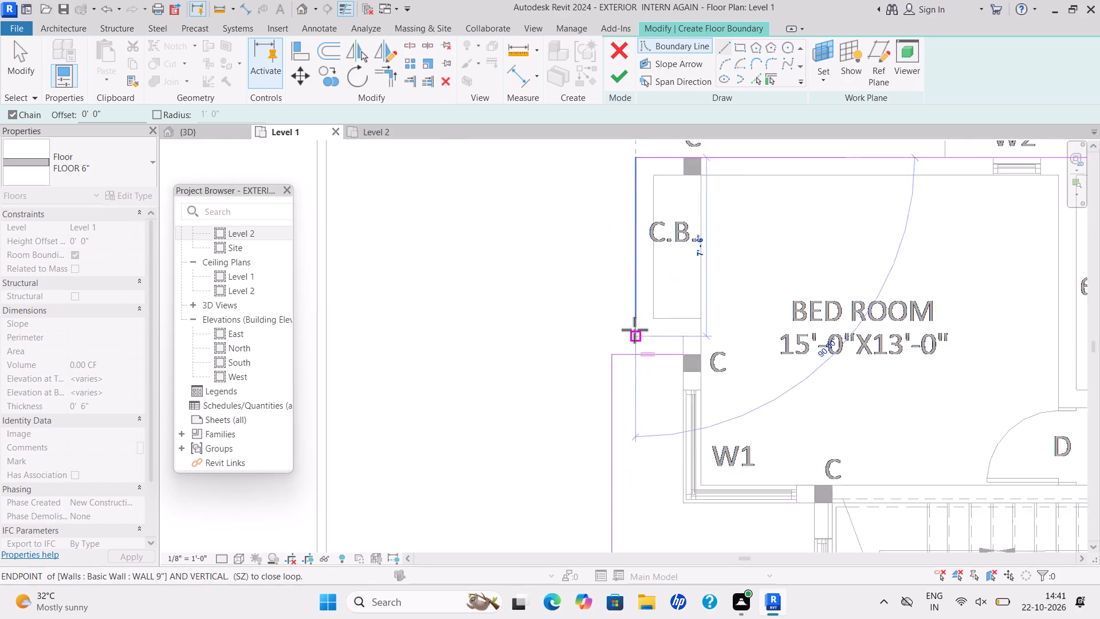
{"action": "scroll", "coordinate": [634, 330], "scroll_direction": "up", "scroll_amount": 7}
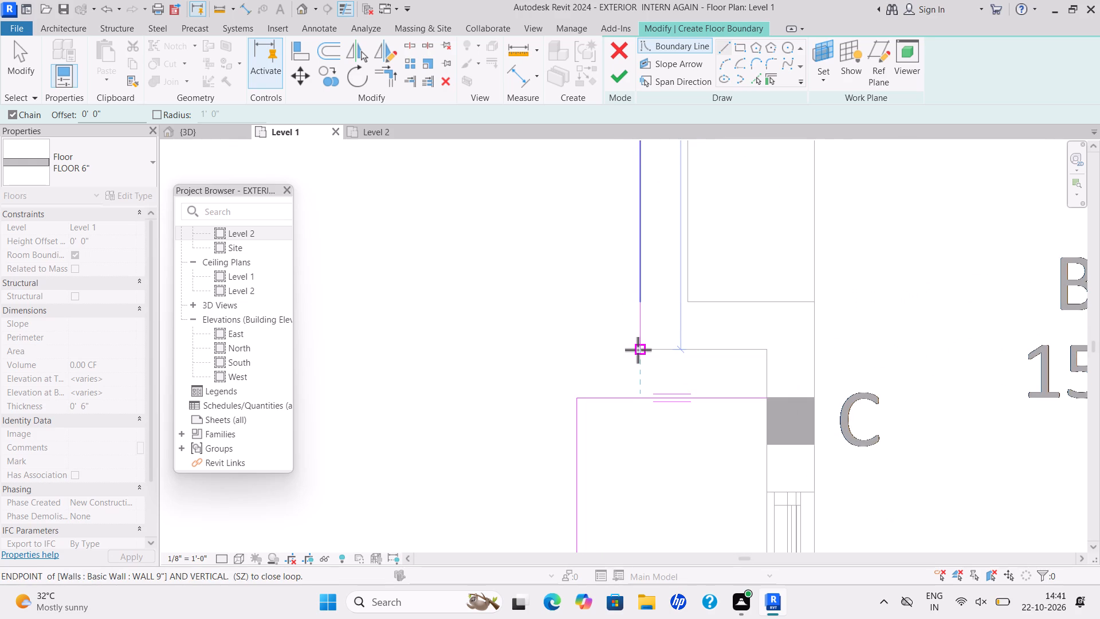
{"action": "scroll", "coordinate": [638, 350], "scroll_direction": "up", "scroll_amount": 4}
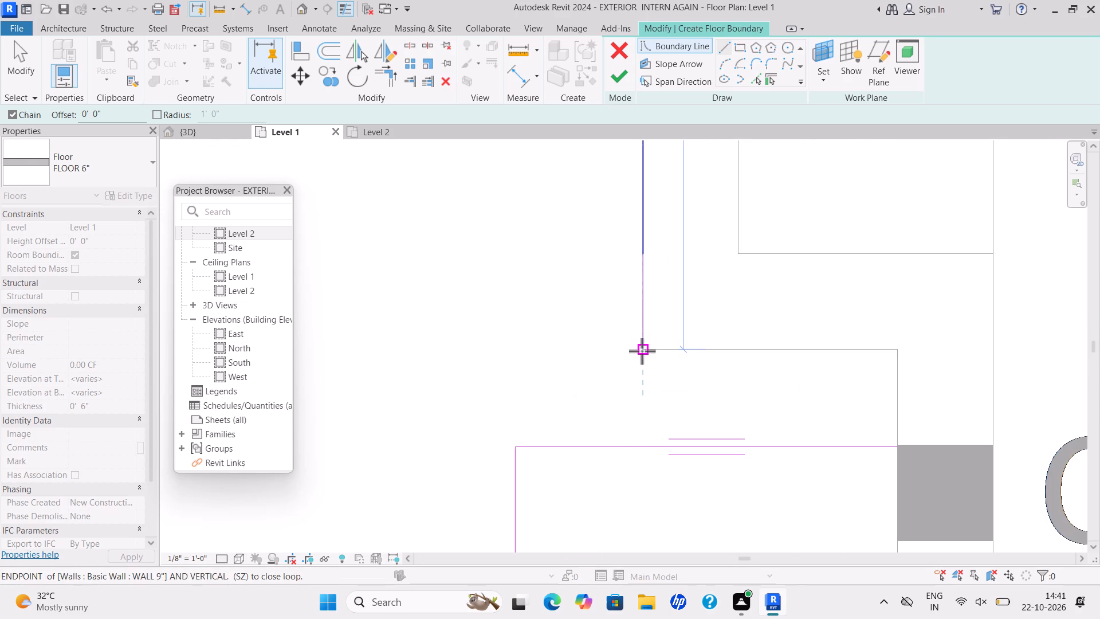
{"action": "left_click", "coordinate": [642, 351]}
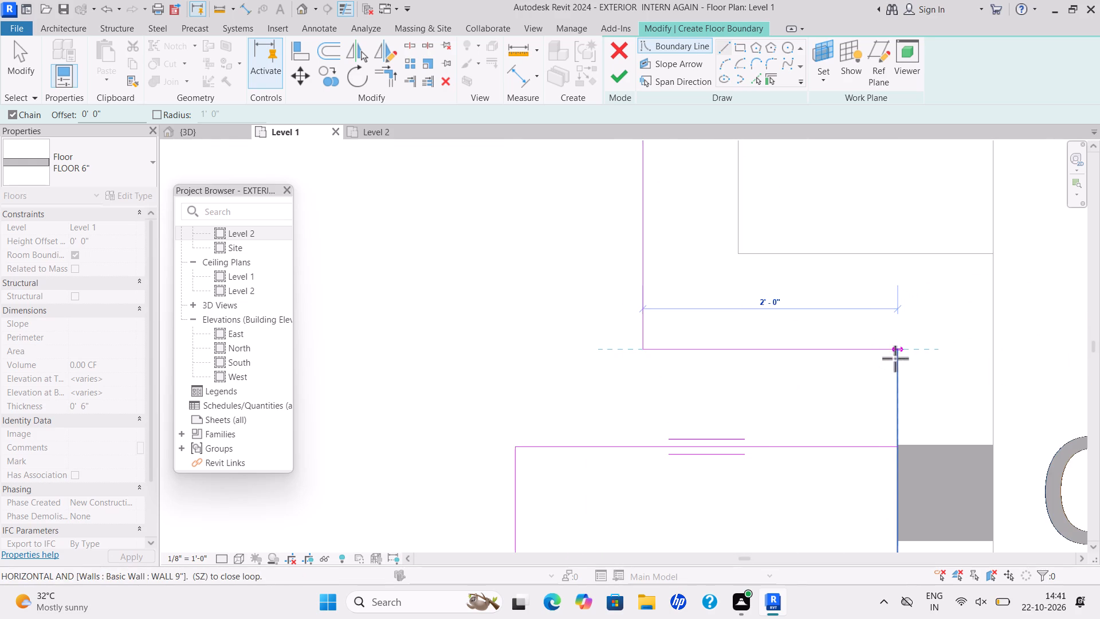
Close the boundary with a 2'-0" line inward and a short line down to the column corner, and finish the floor.
{"action": "left_click", "coordinate": [897, 349]}
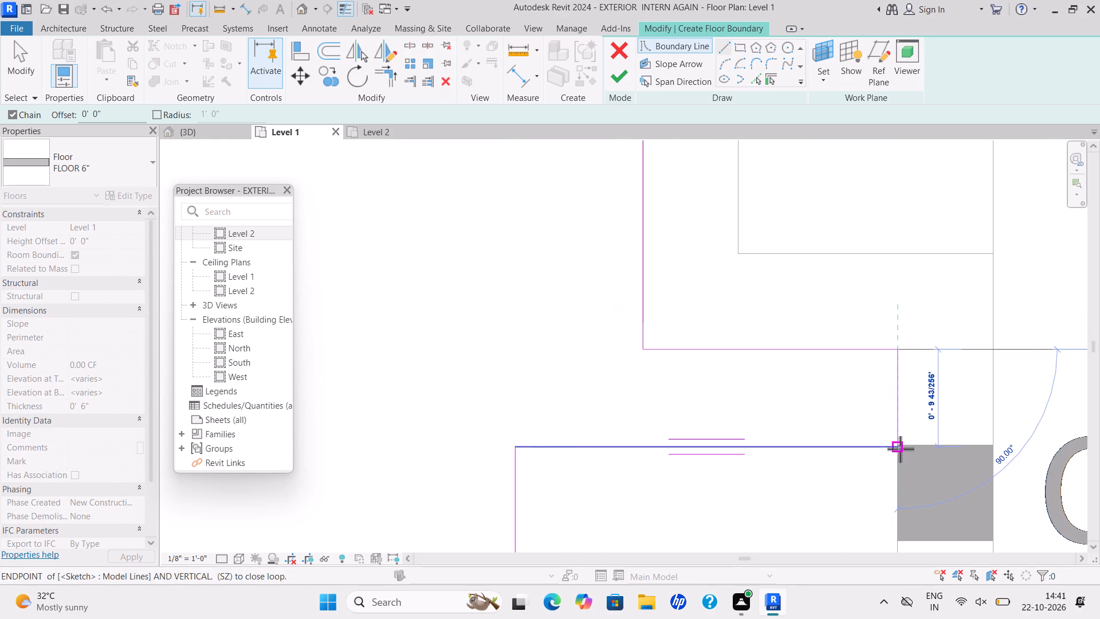
{"action": "left_click", "coordinate": [900, 449]}
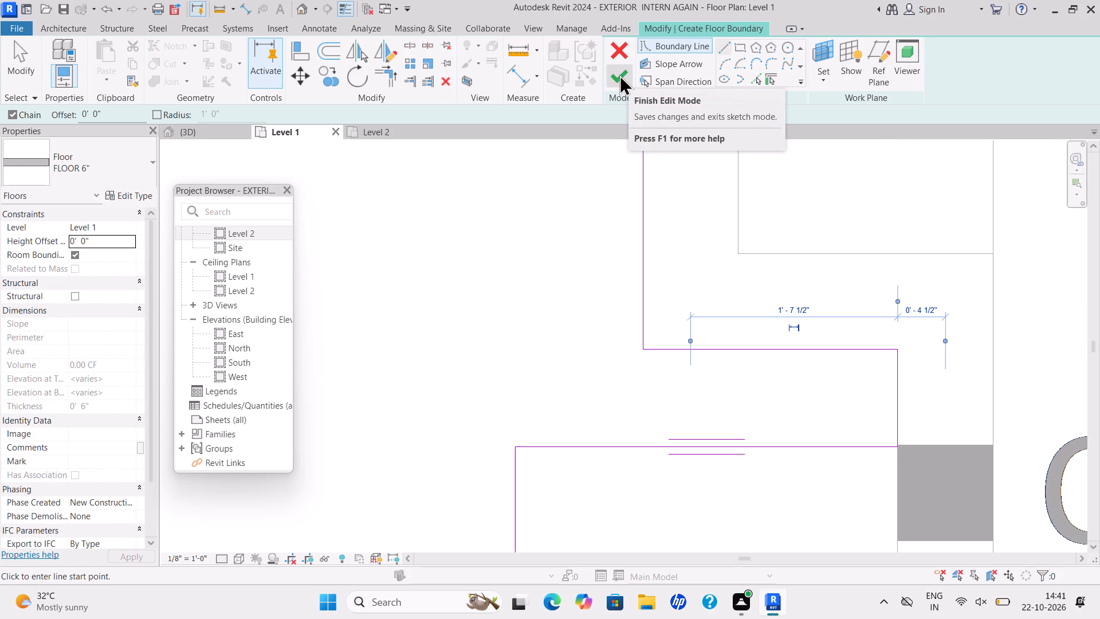
{"action": "left_click", "coordinate": [619, 75]}
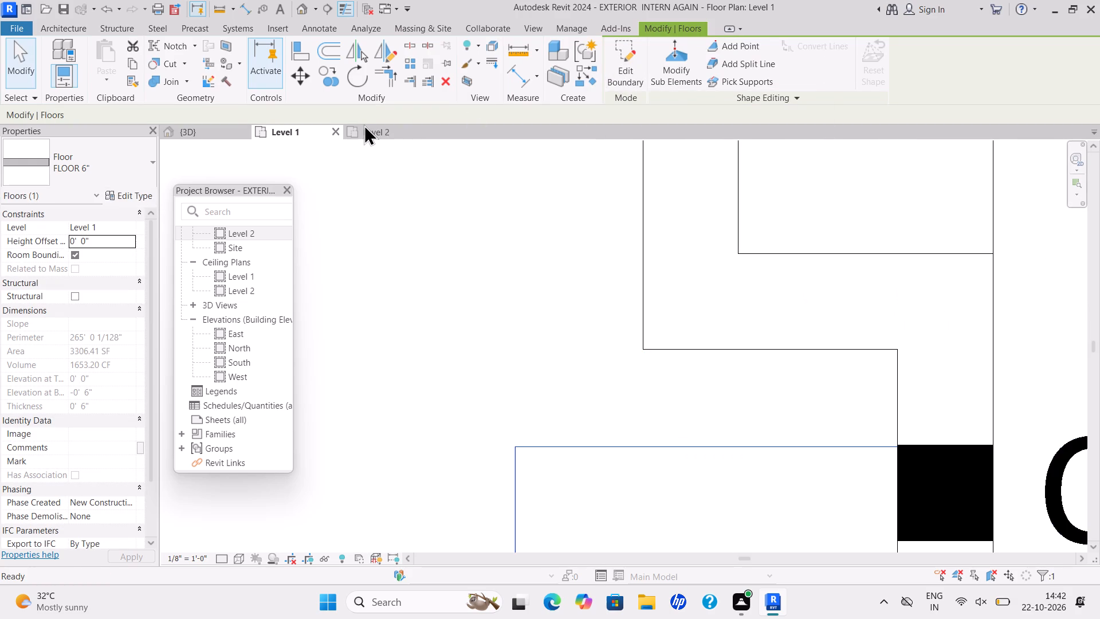
Examine the new first-floor slab and the overall building in the 3D view, and return to the Level 1 plan.
{"action": "left_click", "coordinate": [205, 132]}
{"action": "scroll", "coordinate": [652, 401], "scroll_direction": "up", "scroll_amount": 3}
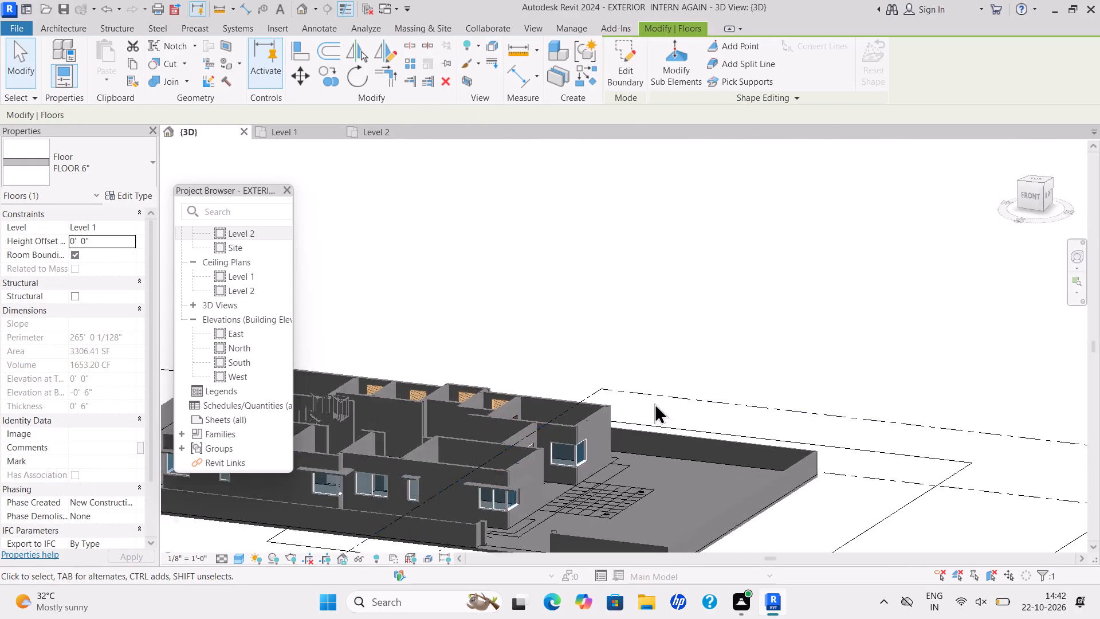
{"action": "scroll", "coordinate": [655, 404], "scroll_direction": "down", "scroll_amount": 6}
{"action": "scroll", "coordinate": [771, 479], "scroll_direction": "down", "scroll_amount": 3}
{"action": "scroll", "coordinate": [964, 442], "scroll_direction": "up", "scroll_amount": 4}
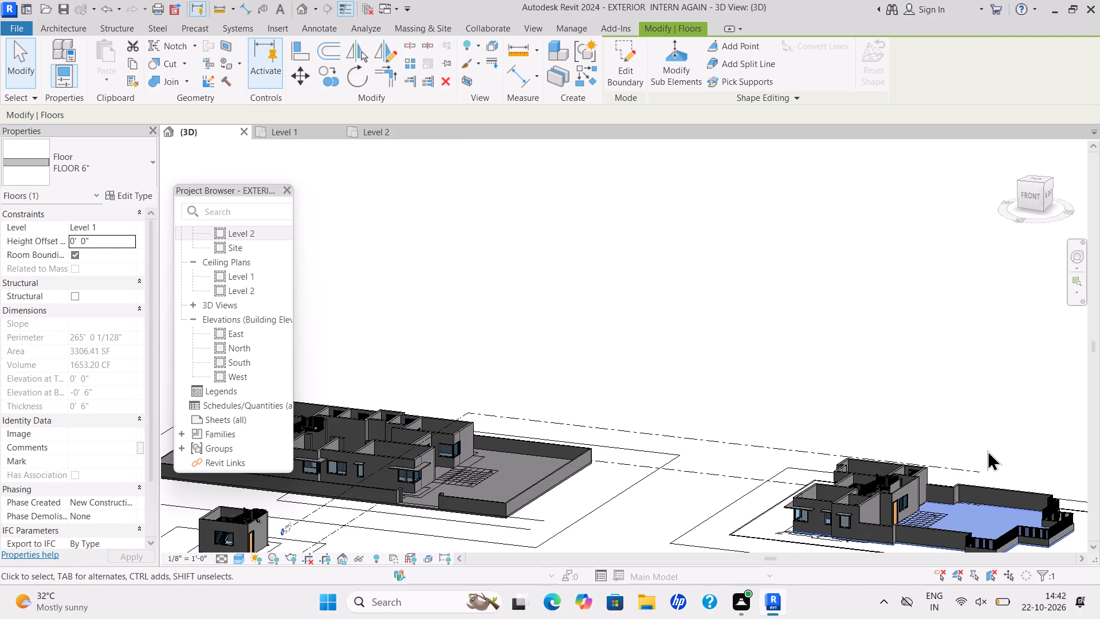
{"action": "key", "text": "Escape"}
{"action": "scroll", "coordinate": [997, 539], "scroll_direction": "up", "scroll_amount": 6}
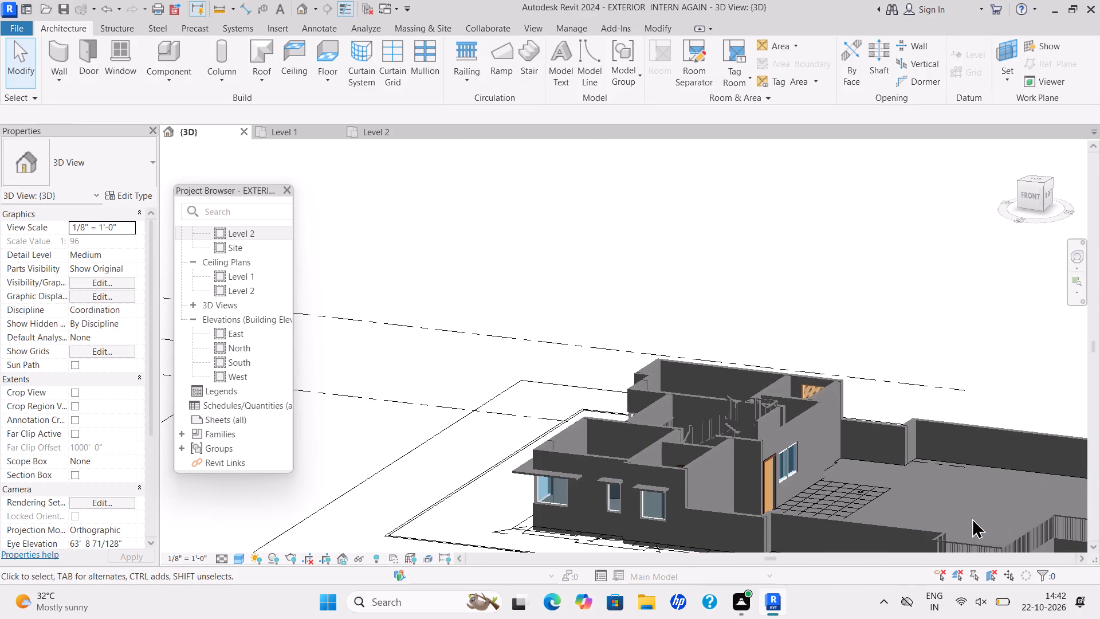
{"action": "scroll", "coordinate": [870, 448], "scroll_direction": "down", "scroll_amount": 5}
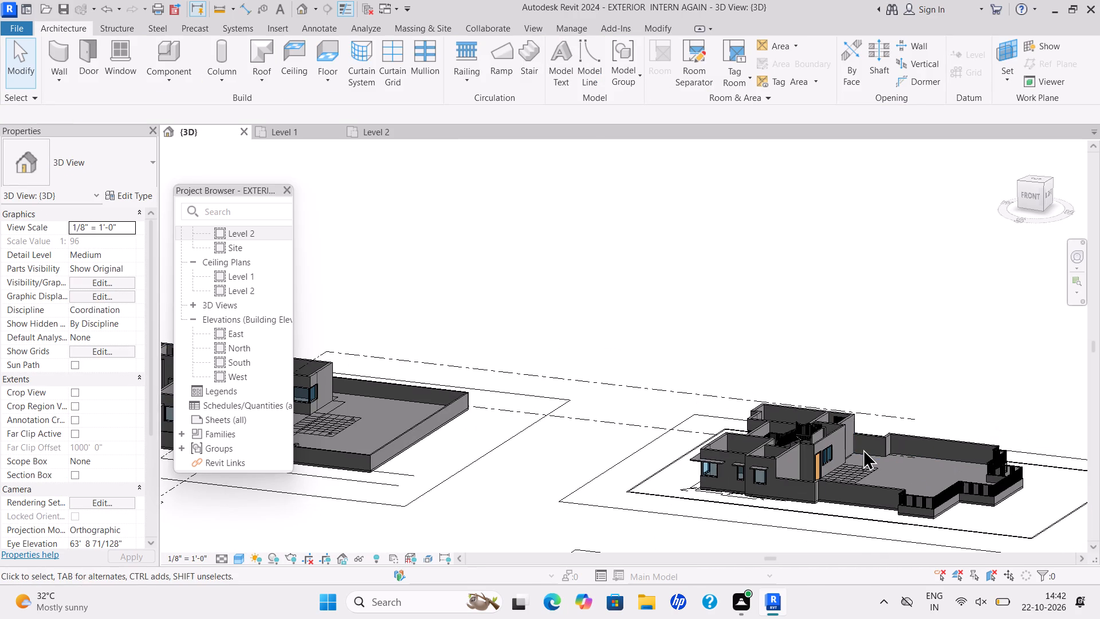
{"action": "scroll", "coordinate": [972, 524], "scroll_direction": "up", "scroll_amount": 6}
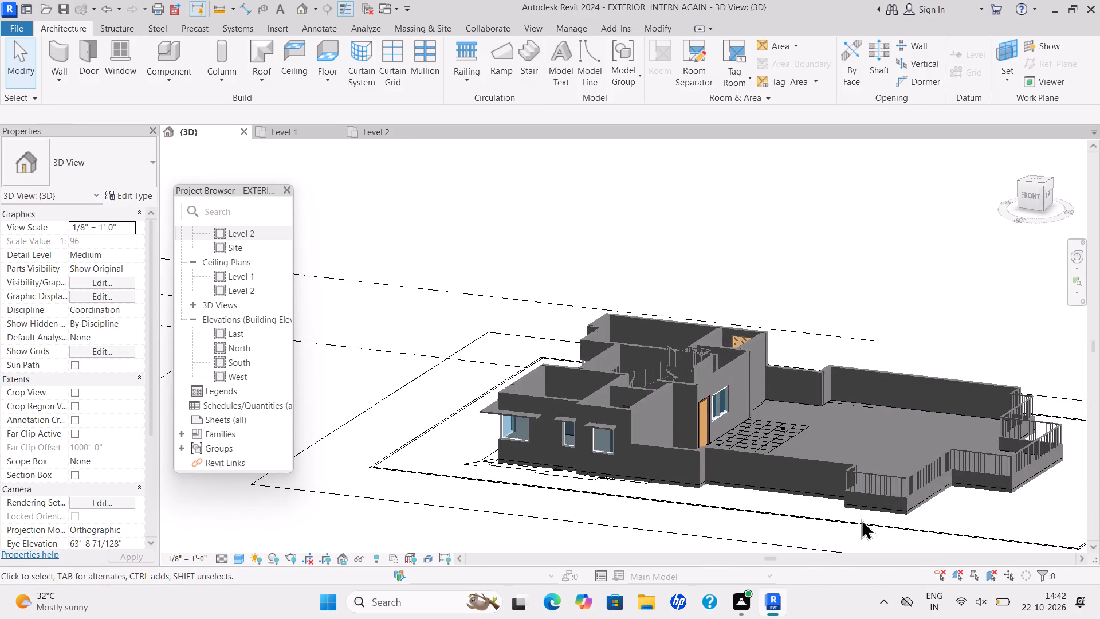
{"action": "scroll", "coordinate": [861, 519], "scroll_direction": "up", "scroll_amount": 3}
{"action": "scroll", "coordinate": [979, 496], "scroll_direction": "up", "scroll_amount": 3}
{"action": "scroll", "coordinate": [905, 499], "scroll_direction": "down", "scroll_amount": 4}
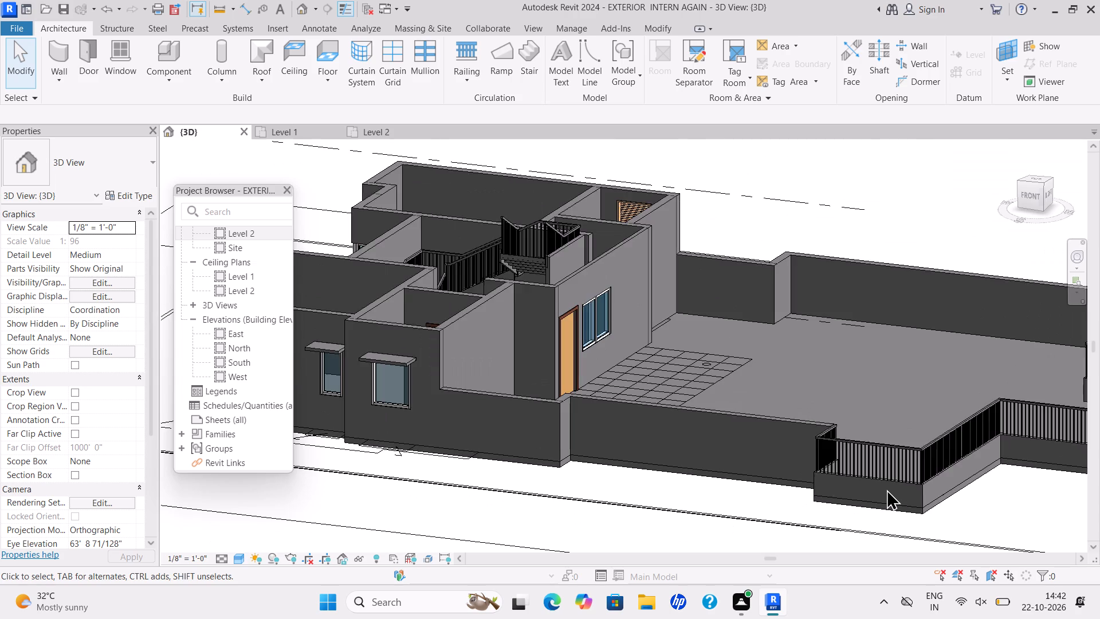
{"action": "scroll", "coordinate": [884, 489], "scroll_direction": "down", "scroll_amount": 4}
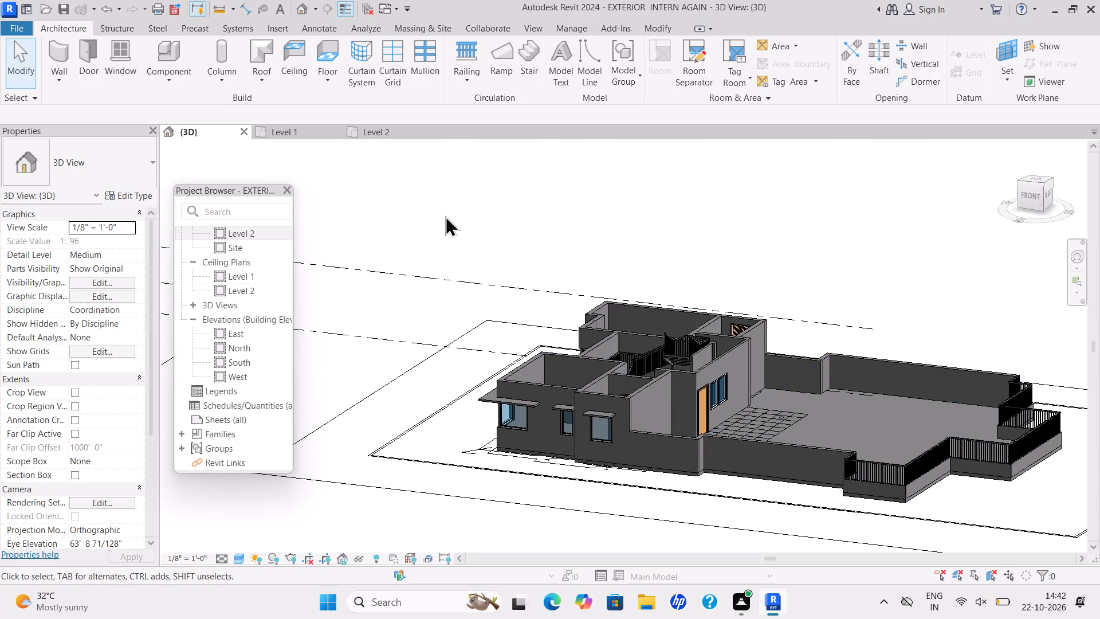
{"action": "scroll", "coordinate": [712, 319], "scroll_direction": "down", "scroll_amount": 5}
{"action": "scroll", "coordinate": [553, 359], "scroll_direction": "down", "scroll_amount": 3}
{"action": "scroll", "coordinate": [590, 336], "scroll_direction": "up", "scroll_amount": 1}
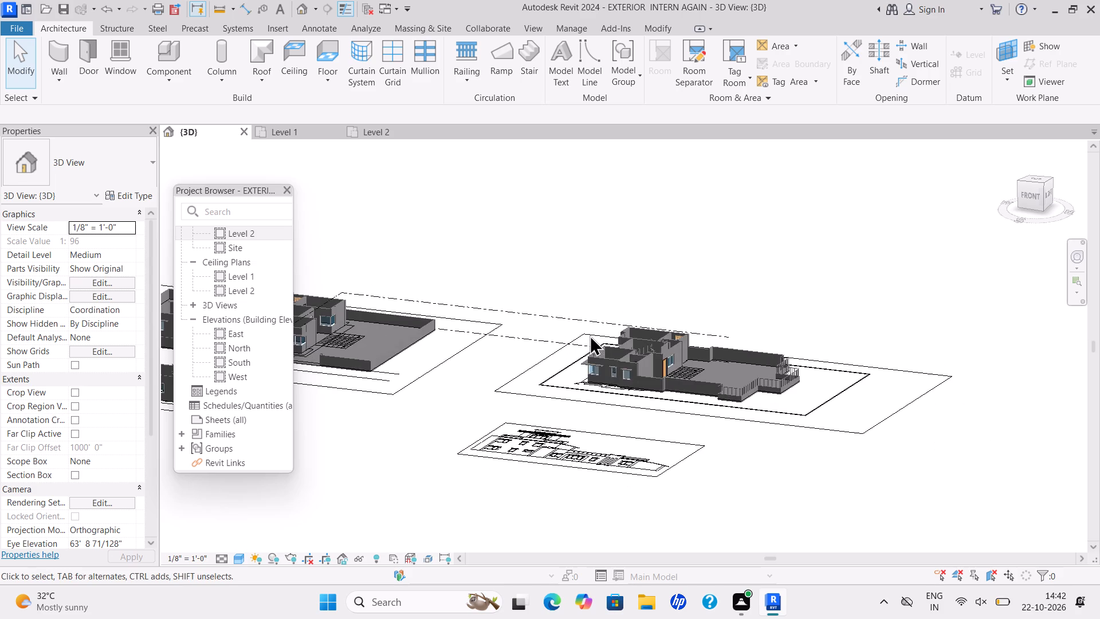
{"action": "scroll", "coordinate": [554, 350], "scroll_direction": "down", "scroll_amount": 6}
{"action": "middle_click_drag", "start_coordinate": [552, 341], "coordinate": [598, 358]}
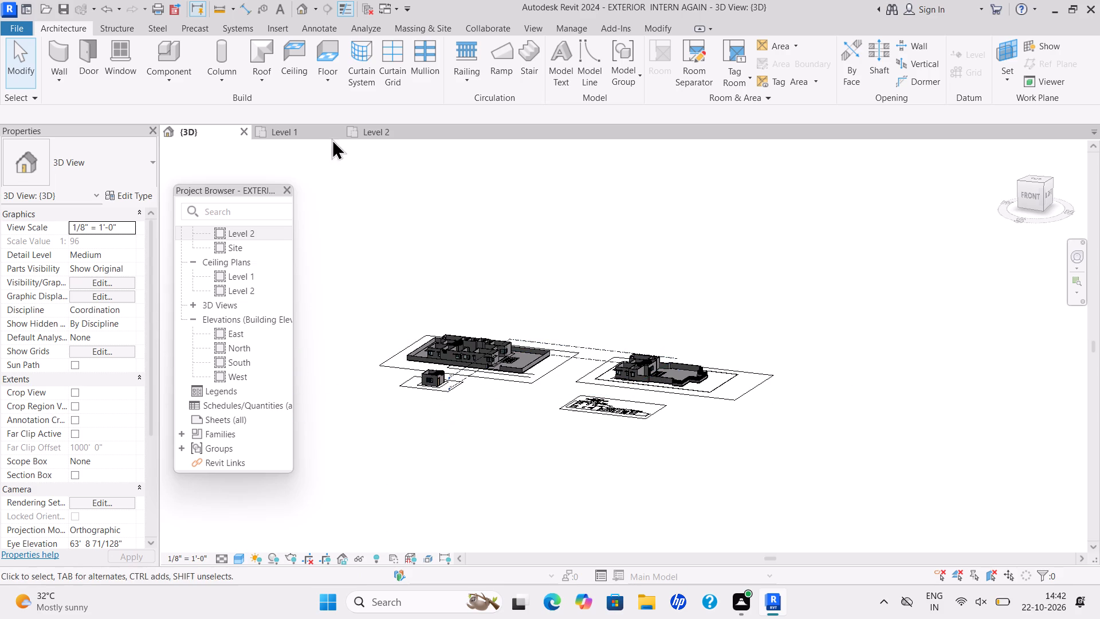
{"action": "left_click", "coordinate": [293, 136]}
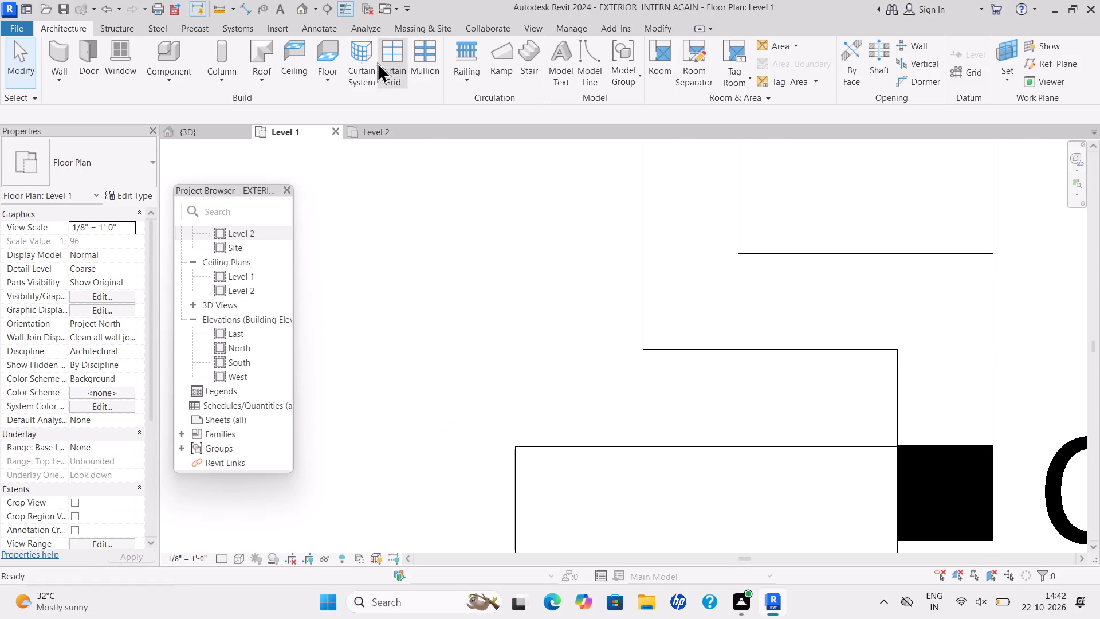